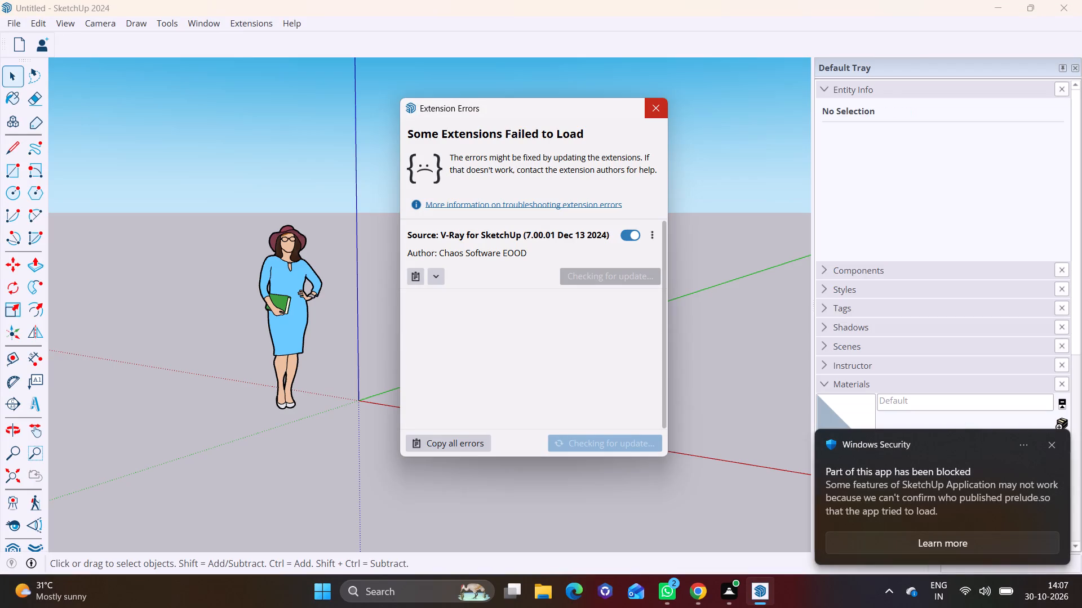
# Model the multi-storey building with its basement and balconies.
# Close the extension errors report.
pyautogui.click(659, 109)
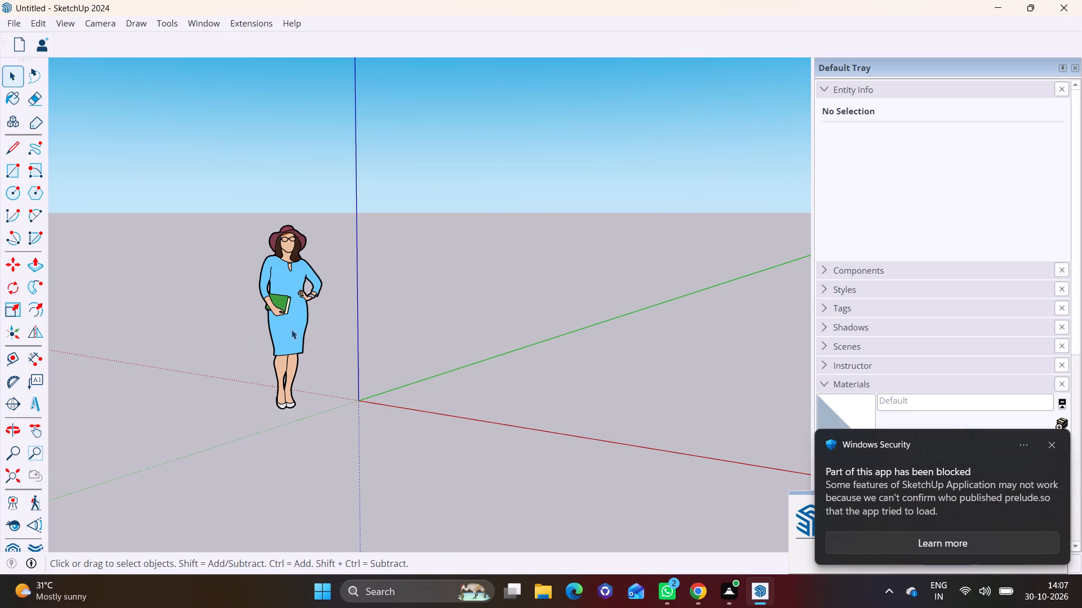
# Delete the default human figure beside the origin.
pyautogui.click(291, 329)
pyautogui.press('Delete')
# Draw a 40' by 50' rectangle on the ground plane, between the red and green axes.
pyautogui.moveTo(294, 415); pyautogui.dragTo(389, 426, button='middle')
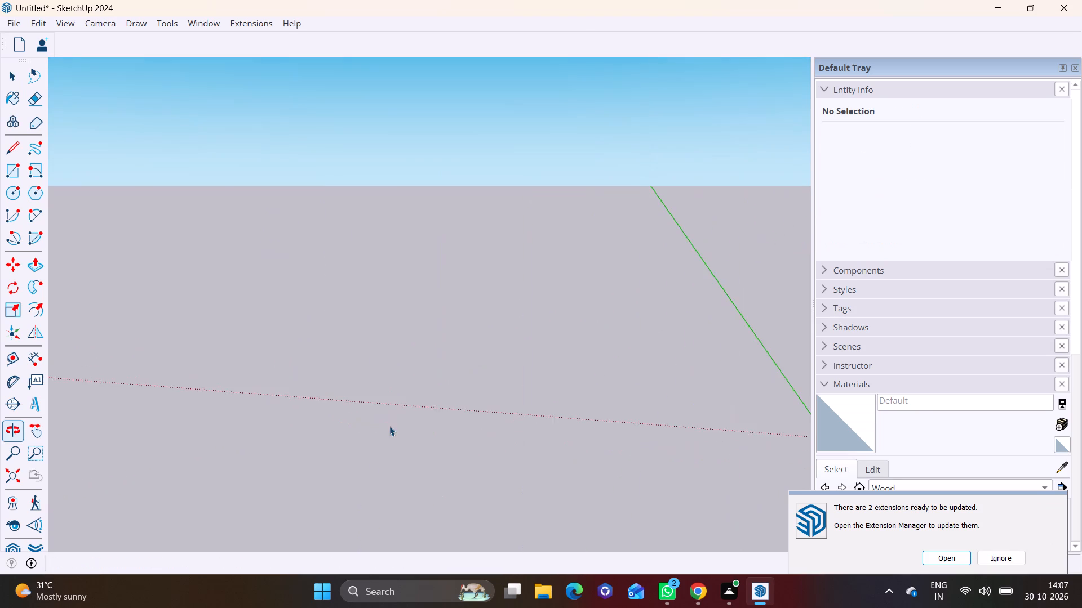
pyautogui.scroll(-11, 390, 426)
pyautogui.keyDown('shift'); pyautogui.moveTo(387, 427); pyautogui.dragTo(0, 471, button='middle'); pyautogui.keyUp('shift')
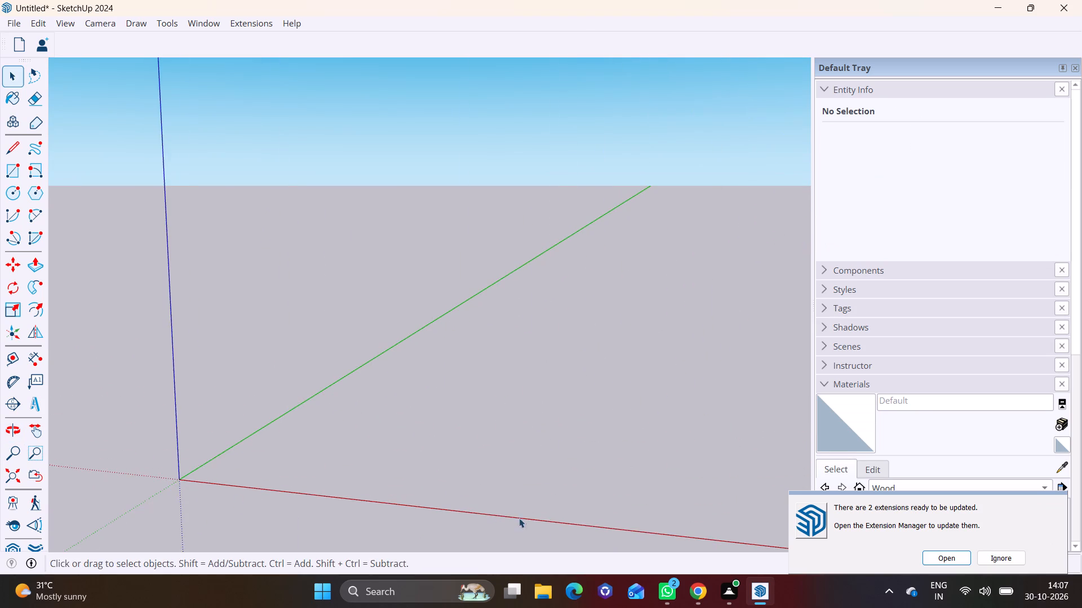
pyautogui.moveTo(521, 518); pyautogui.dragTo(617, 522, button='middle')
pyautogui.keyDown('shift'); pyautogui.moveTo(502, 471); pyautogui.dragTo(293, 462, button='middle'); pyautogui.keyUp('shift')
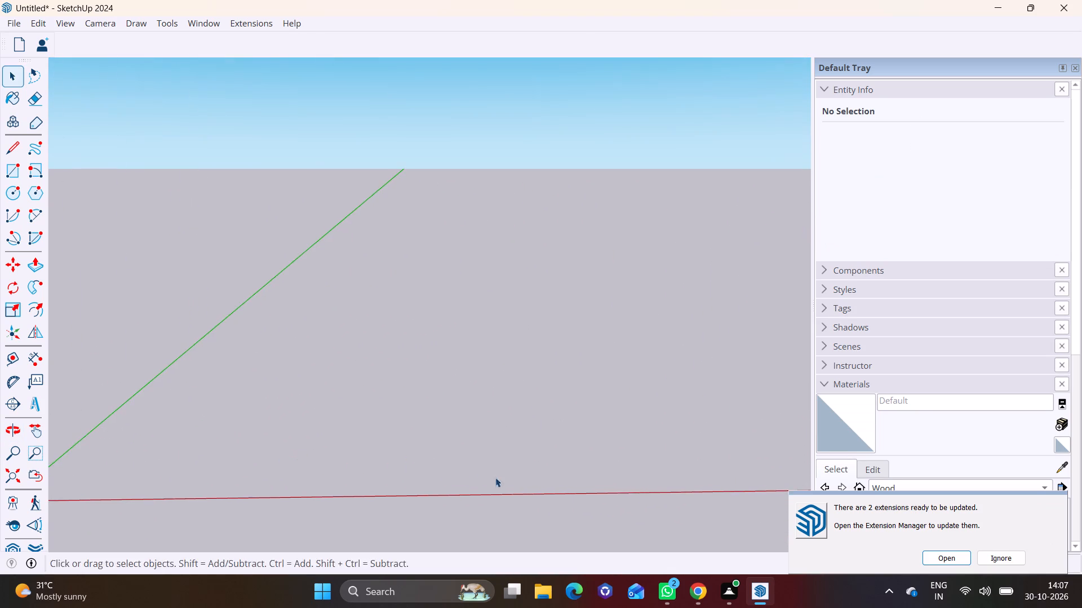
pyautogui.moveTo(494, 482); pyautogui.dragTo(479, 510, button='middle')
pyautogui.scroll(-3, 472, 502)
pyautogui.keyDown('shift'); pyautogui.moveTo(460, 488); pyautogui.dragTo(455, 463, button='middle'); pyautogui.keyUp('shift')
pyautogui.moveTo(480, 471); pyautogui.dragTo(473, 488, button='middle')
pyautogui.scroll(1, 348, 411)
pyautogui.click(20, 165)
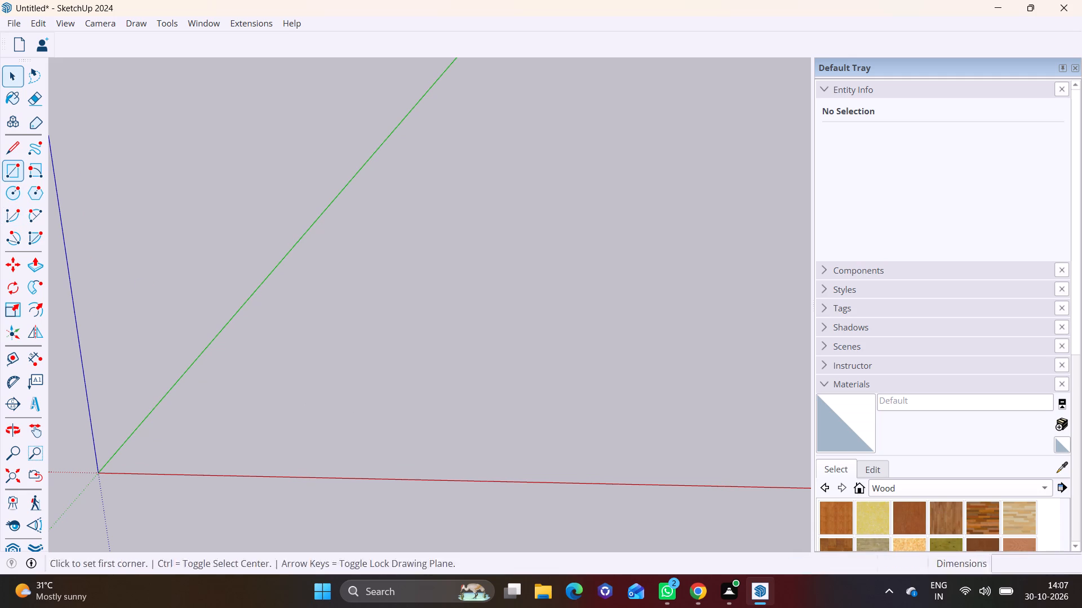
pyautogui.click(339, 420)
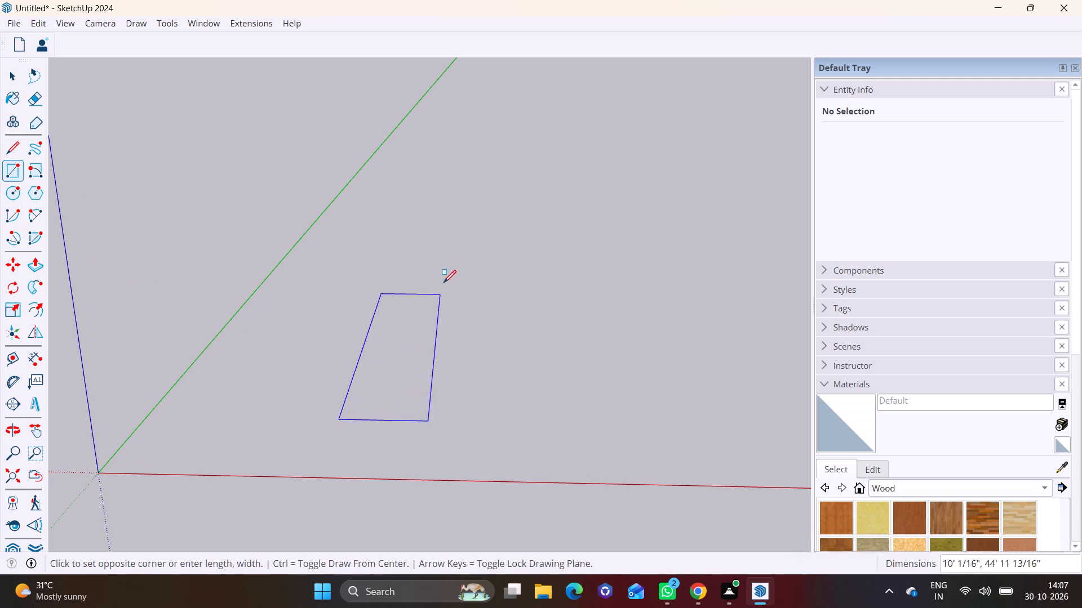
pyautogui.write('40')
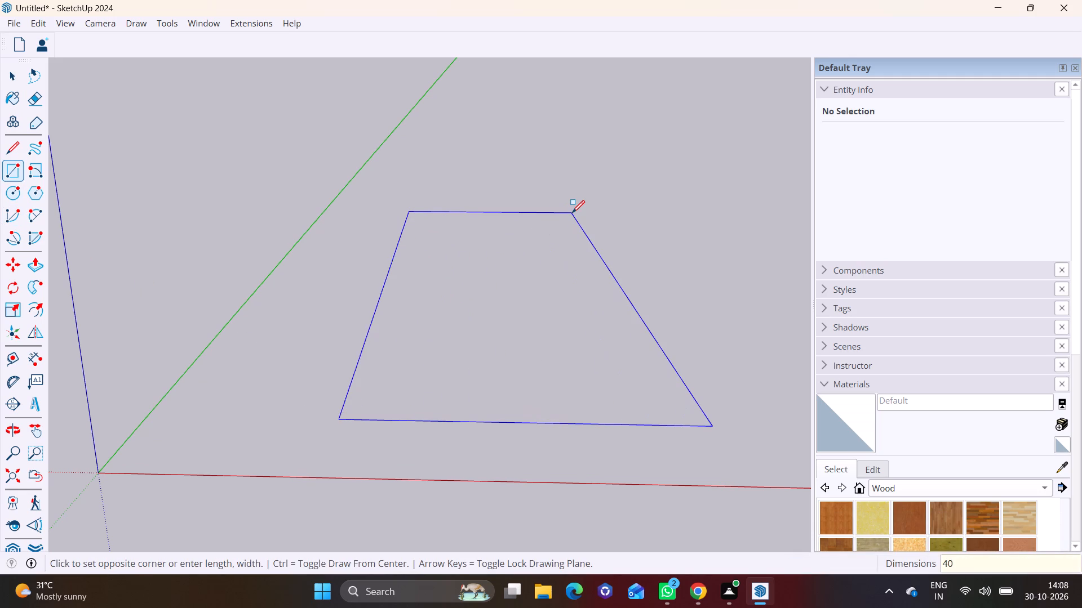
pyautogui.write("',50'")
pyautogui.press('Return')
pyautogui.press('space')
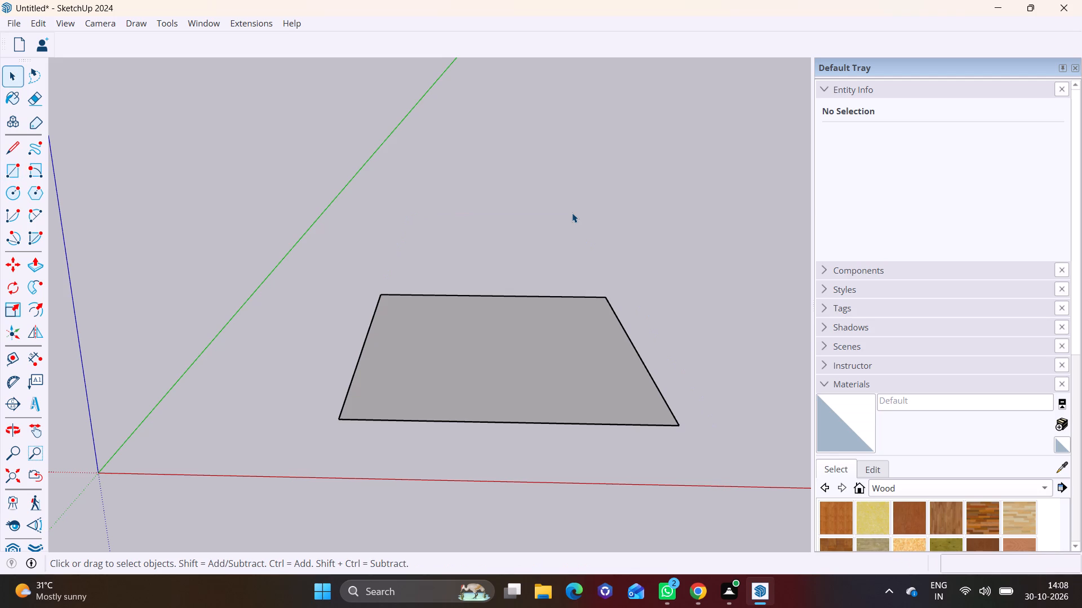
# Offset the rectangle's outline inward by 9" to form the outer wall thickness.
pyautogui.moveTo(525, 310); pyautogui.dragTo(459, 511, button='middle')
pyautogui.scroll(-3, 459, 491)
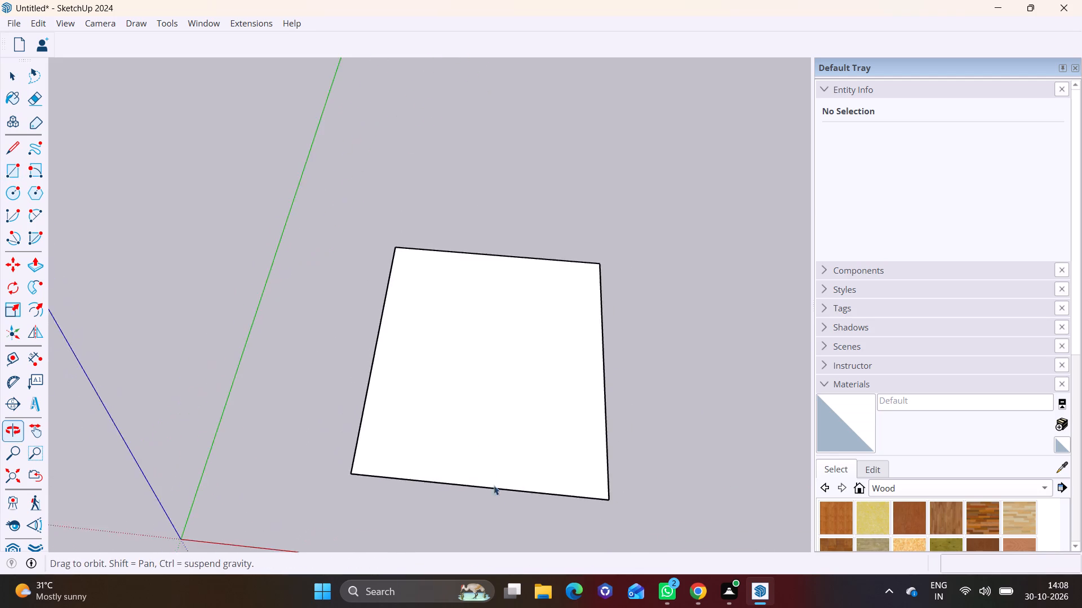
pyautogui.scroll(-4, 411, 446)
pyautogui.keyDown('shift'); pyautogui.moveTo(413, 444); pyautogui.dragTo(411, 386, button='middle'); pyautogui.keyUp('shift')
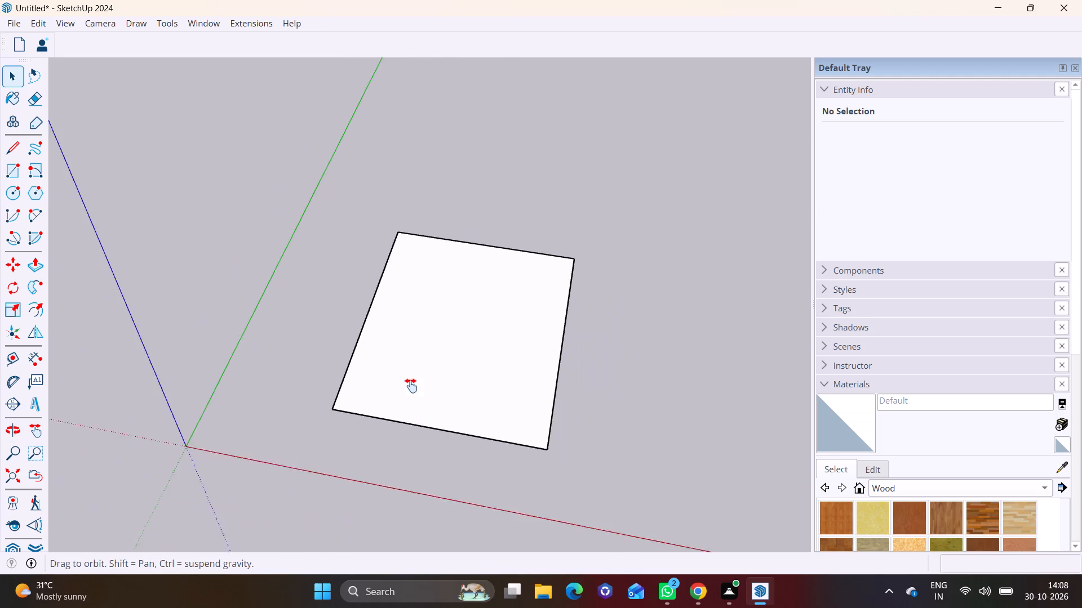
pyautogui.keyDown('shift'); pyautogui.moveTo(411, 386); pyautogui.dragTo(411, 385, button='middle'); pyautogui.keyUp('shift')
pyautogui.keyDown('shift'); pyautogui.scroll(-1, 411, 385); pyautogui.keyUp('shift')
pyautogui.click(460, 357)
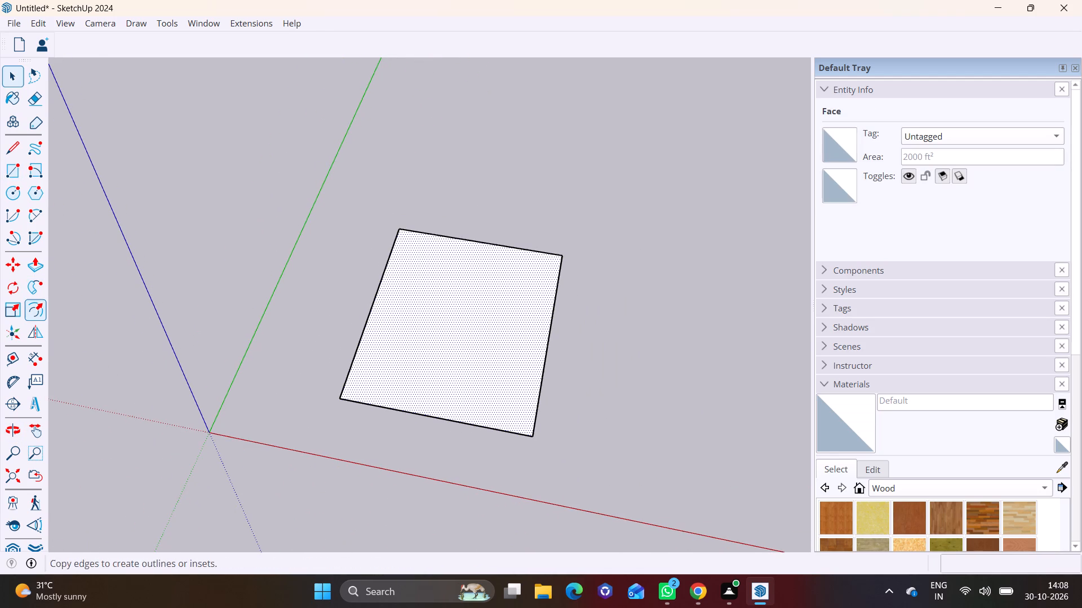
pyautogui.click(26, 310)
pyautogui.click(441, 364)
pyautogui.write('9"')
pyautogui.press('Return')
pyautogui.press('space')
# Select the whole double outline with its faces, move it well away from the origin across the ground, and clear the selection.
pyautogui.scroll(4, 397, 369)
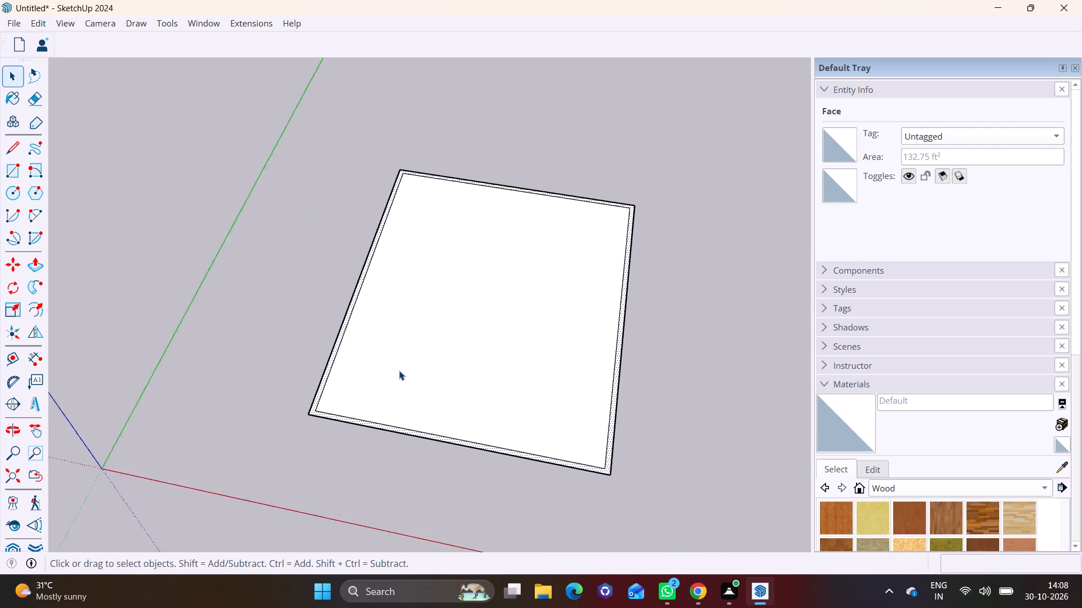
pyautogui.scroll(1, 399, 370)
pyautogui.keyDown('shift'); pyautogui.moveTo(399, 370); pyautogui.dragTo(260, 394, button='middle'); pyautogui.keyUp('shift')
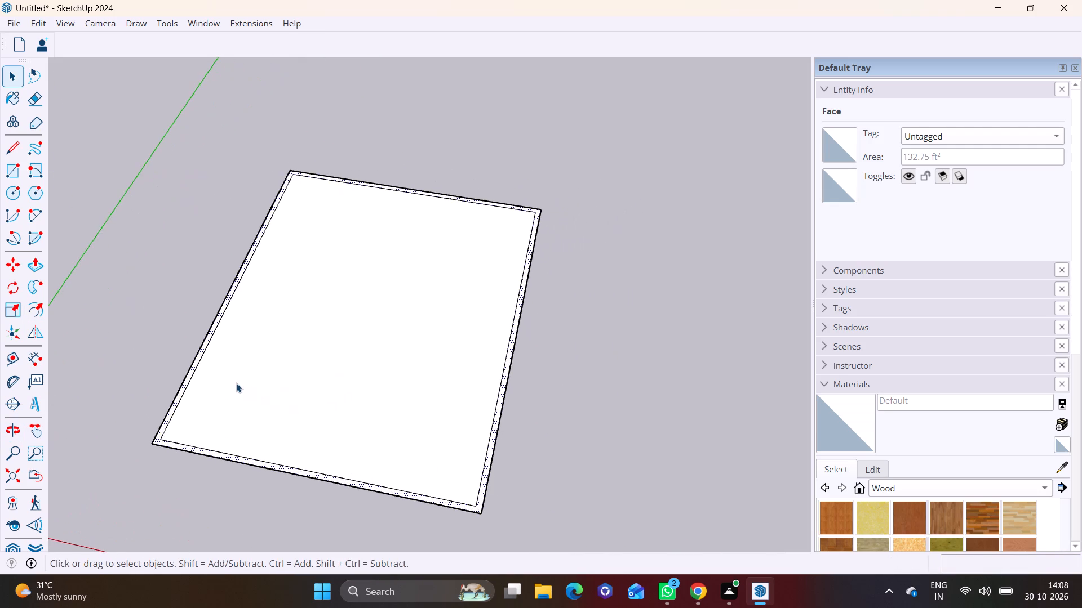
pyautogui.scroll(-9, 236, 383)
pyautogui.moveTo(86, 222); pyautogui.dragTo(534, 524)
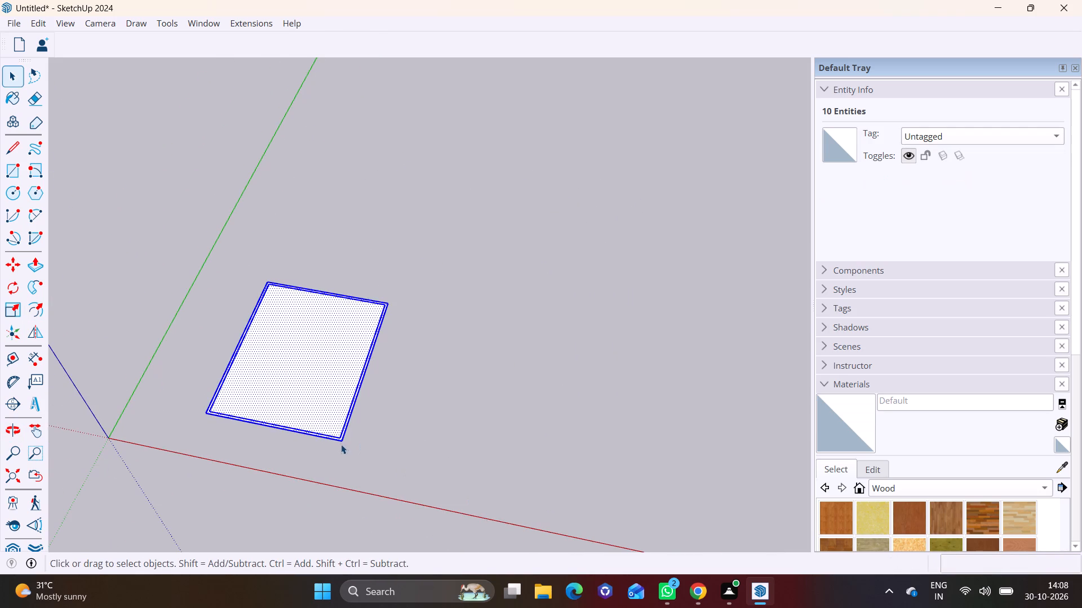
pyautogui.press('m')
pyautogui.click(340, 441)
pyautogui.scroll(-5, 573, 316)
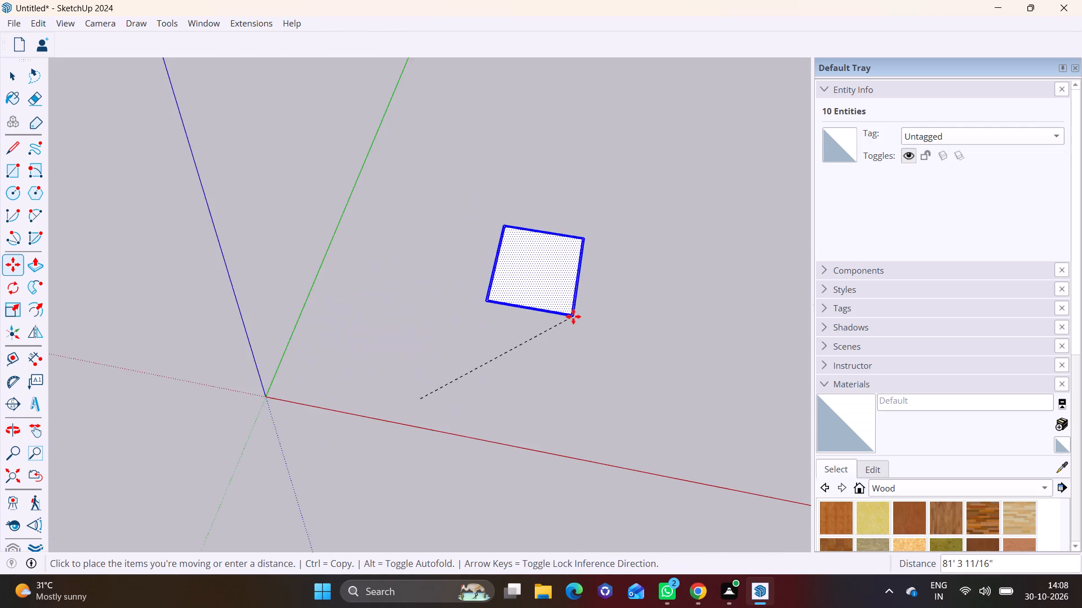
pyautogui.scroll(-2, 573, 316)
pyautogui.keyDown('shift'); pyautogui.moveTo(572, 305); pyautogui.dragTo(309, 471, button='middle'); pyautogui.keyUp('shift')
pyautogui.moveTo(547, 377); pyautogui.dragTo(646, 406, button='middle')
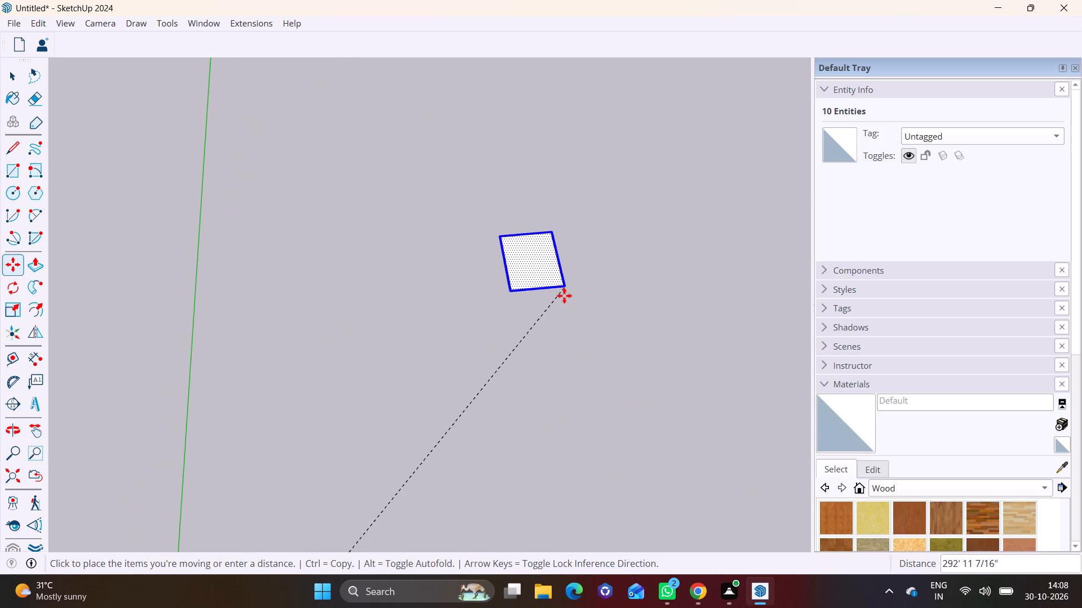
pyautogui.click(538, 314)
pyautogui.moveTo(535, 332); pyautogui.dragTo(451, 366, button='middle')
pyautogui.scroll(6, 548, 257)
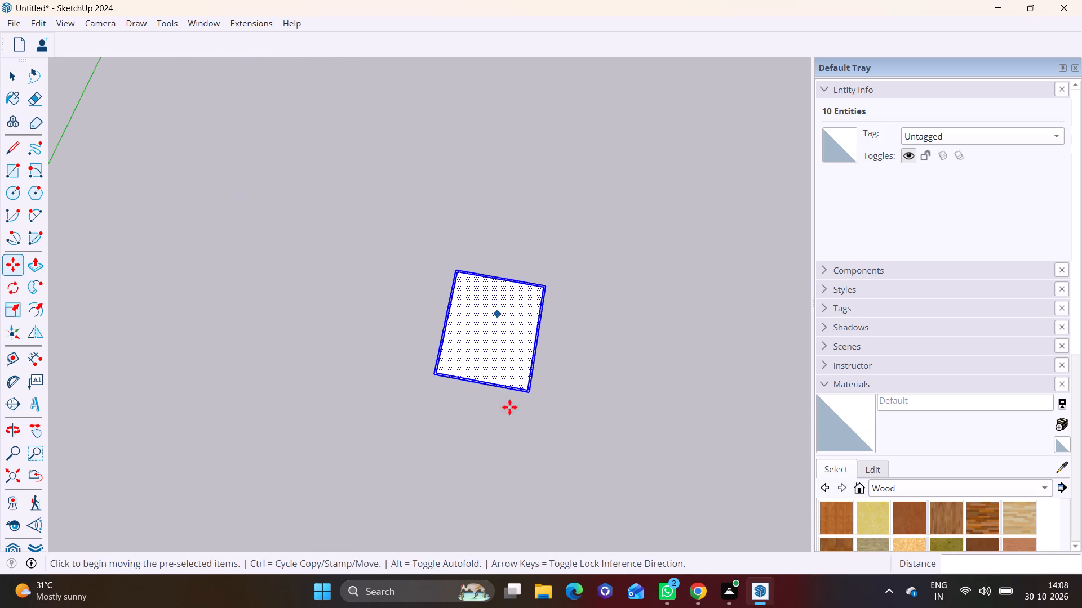
pyautogui.moveTo(513, 415); pyautogui.dragTo(555, 430, button='middle')
pyautogui.scroll(4, 505, 343)
pyautogui.keyDown('shift'); pyautogui.moveTo(487, 357); pyautogui.dragTo(395, 422, button='middle'); pyautogui.keyUp('shift')
pyautogui.scroll(2, 398, 415)
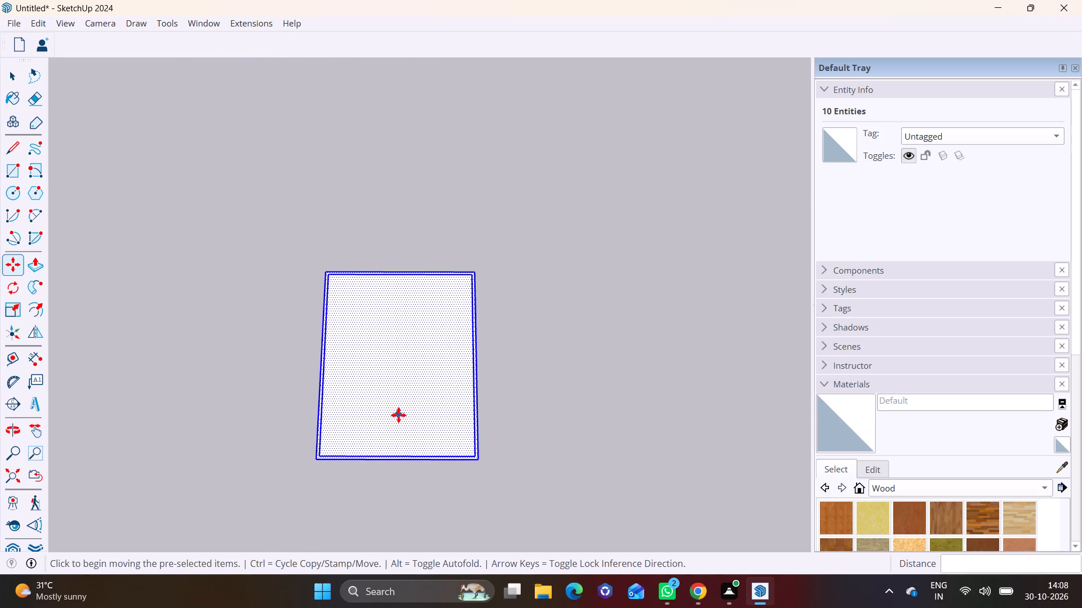
pyautogui.press('space')
pyautogui.click(536, 408)
# Draw two connected lines enclosing a corner room about 12' 4" wide, from the inner front wall line to the adjacent side wall.
pyautogui.scroll(2, 451, 411)
pyautogui.keyDown('shift'); pyautogui.moveTo(451, 411); pyautogui.dragTo(444, 402, button='middle'); pyautogui.keyUp('shift')
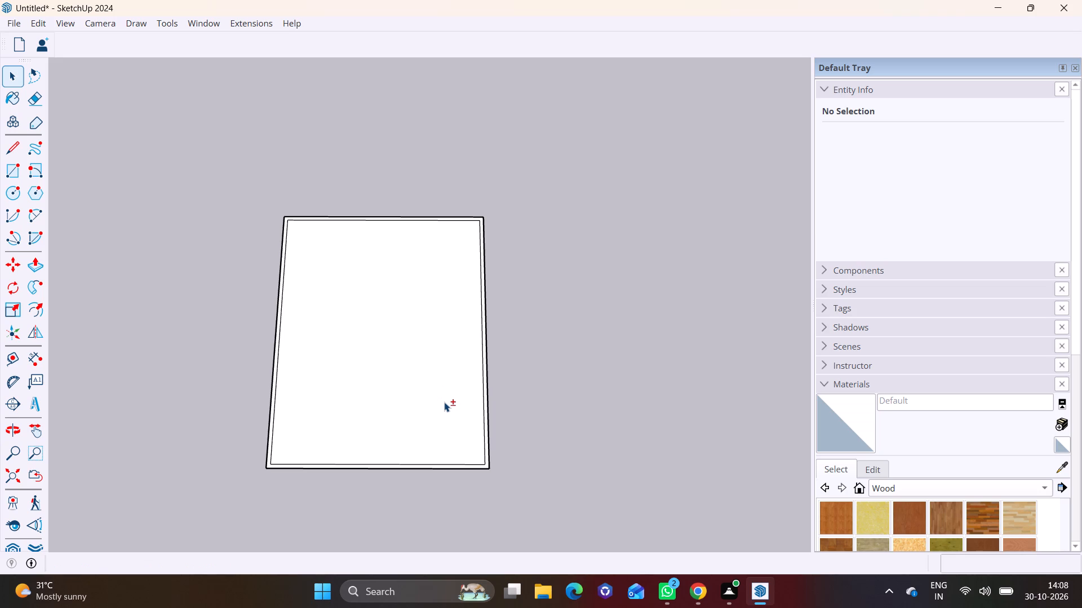
pyautogui.click(14, 144)
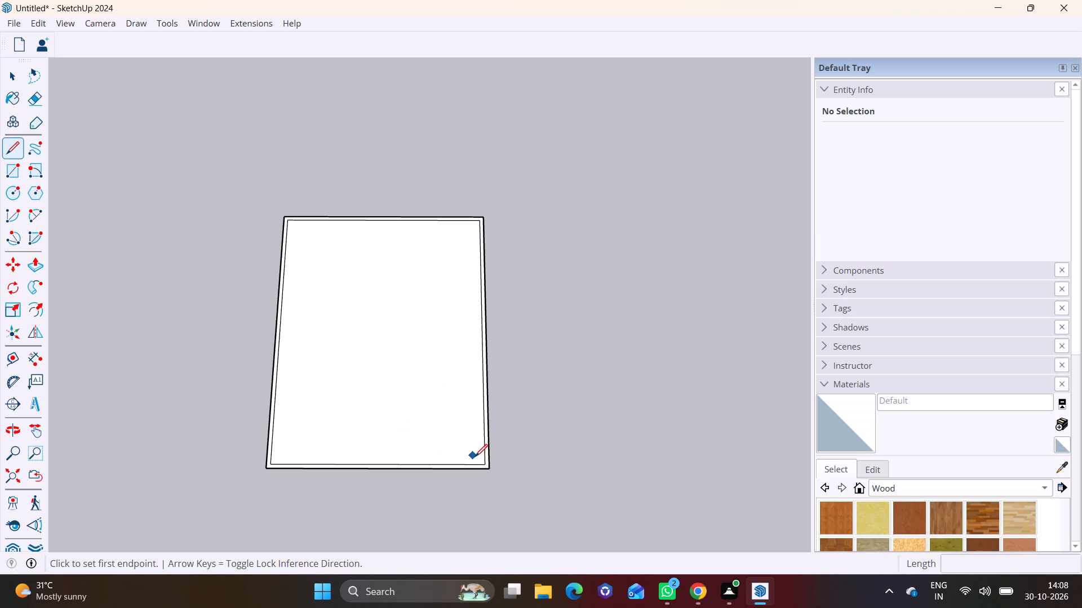
pyautogui.scroll(1, 443, 437)
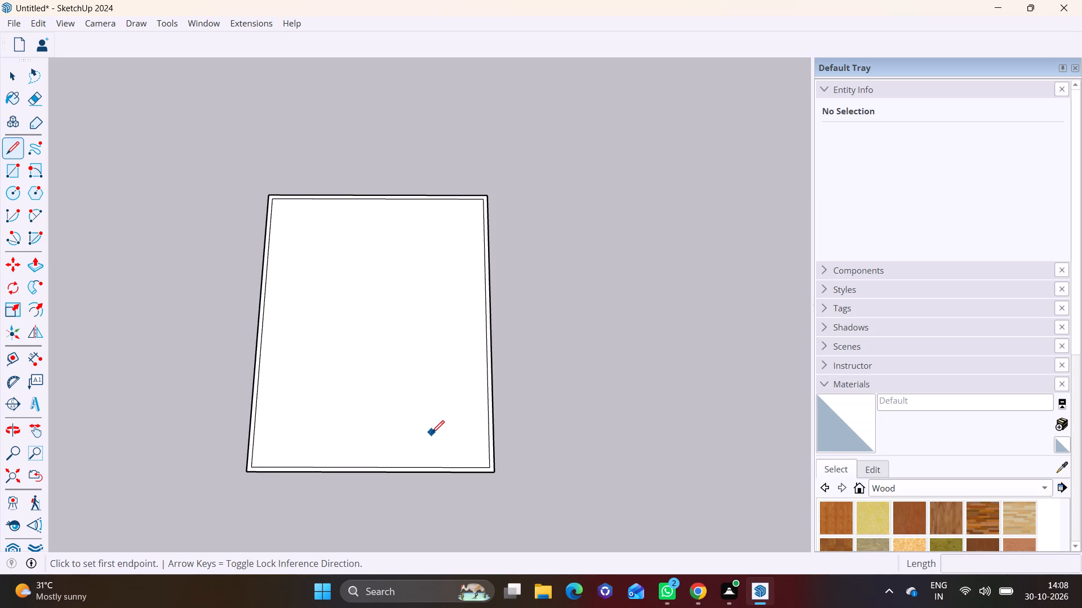
pyautogui.click(418, 464)
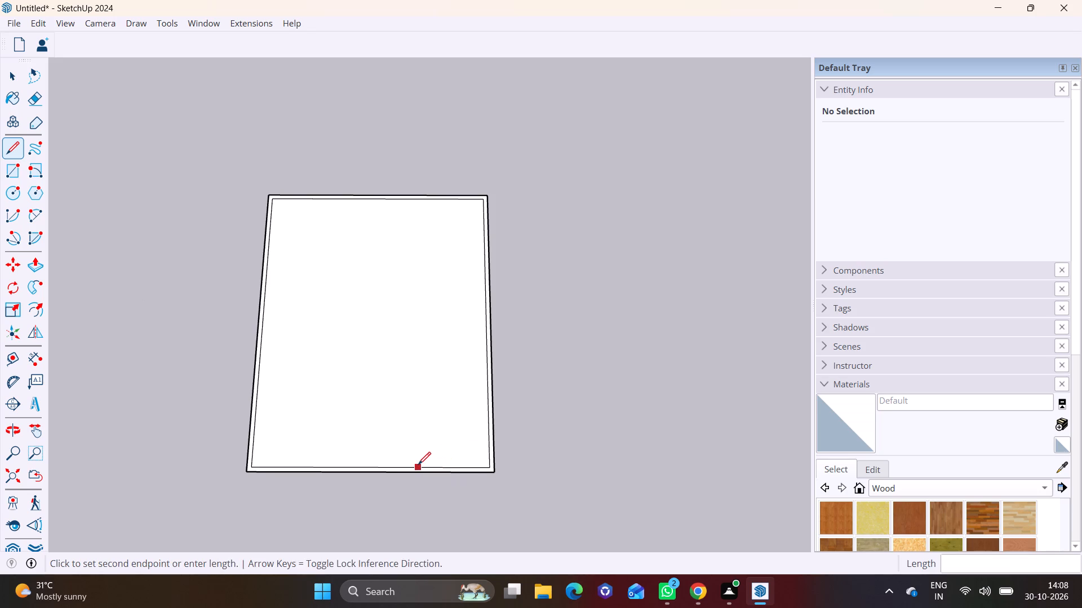
pyautogui.click(424, 371)
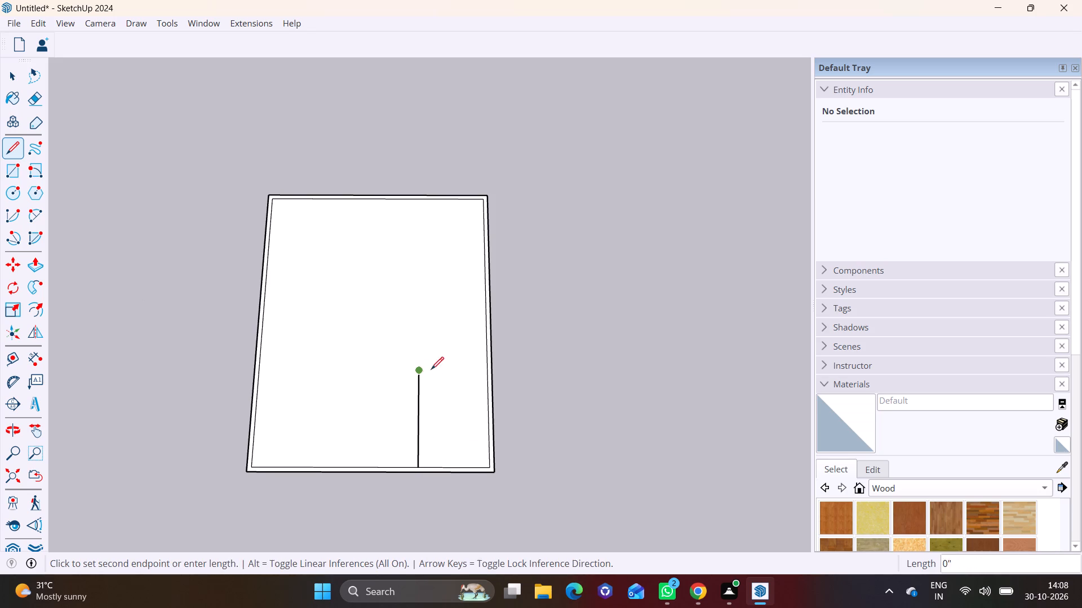
pyautogui.click(494, 366)
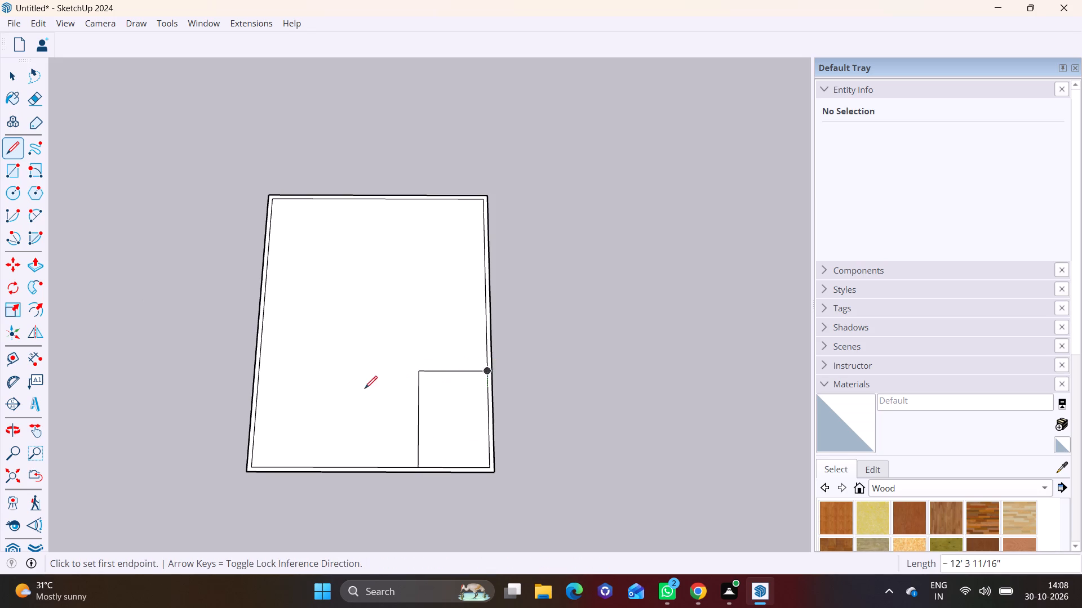
# Place a guide parallel to the corner room's back line, 9" outside the room.
pyautogui.moveTo(423, 407); pyautogui.dragTo(371, 248, button='middle')
pyautogui.scroll(7, 425, 399)
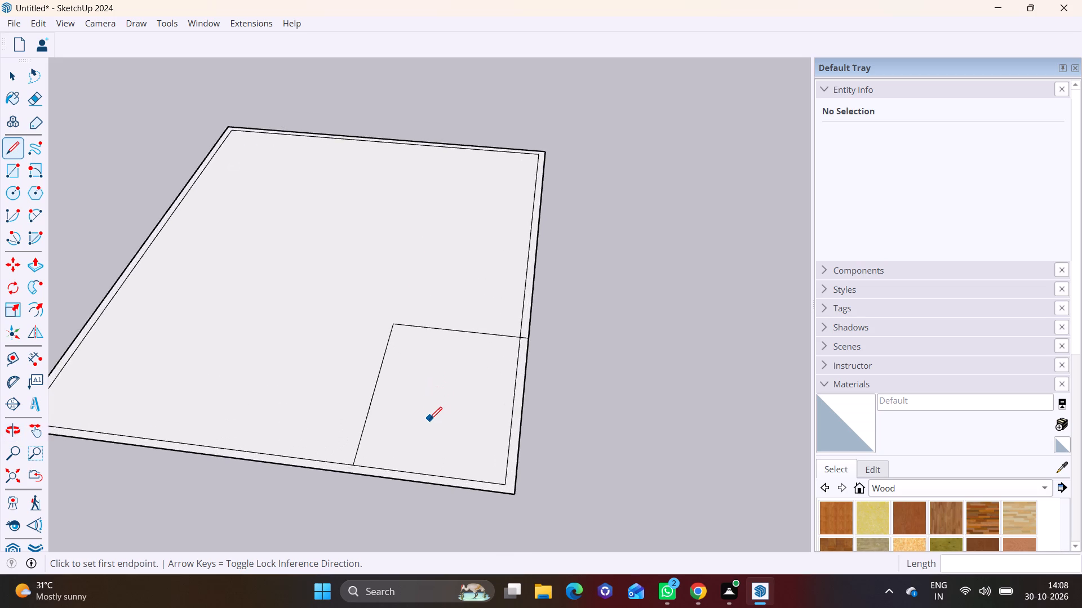
pyautogui.scroll(3, 429, 419)
pyautogui.scroll(-4, 429, 419)
pyautogui.moveTo(429, 419); pyautogui.dragTo(415, 512, button='middle')
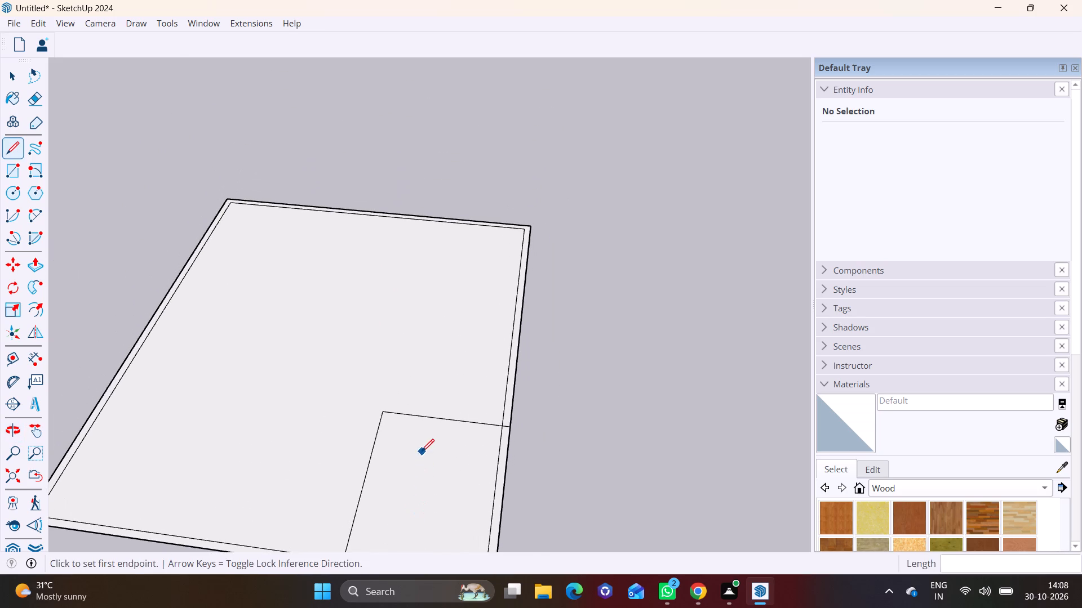
pyautogui.keyDown('shift'); pyautogui.moveTo(422, 451); pyautogui.dragTo(395, 500, button='middle'); pyautogui.keyUp('shift')
pyautogui.keyDown('shift'); pyautogui.moveTo(389, 450); pyautogui.dragTo(388, 506, button='middle'); pyautogui.keyUp('shift')
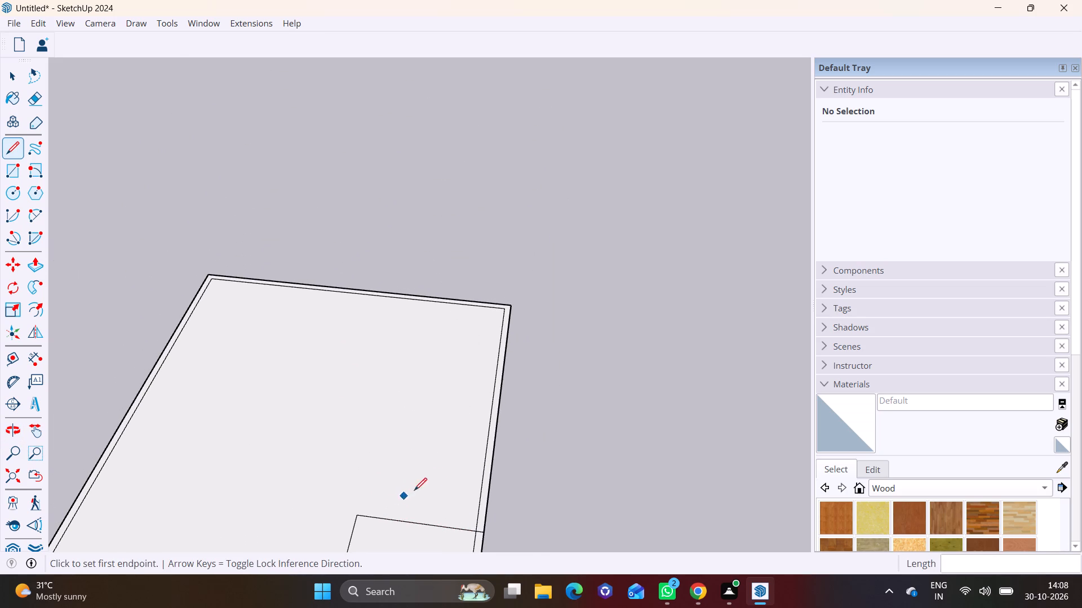
pyautogui.moveTo(466, 448); pyautogui.dragTo(524, 354, button='middle')
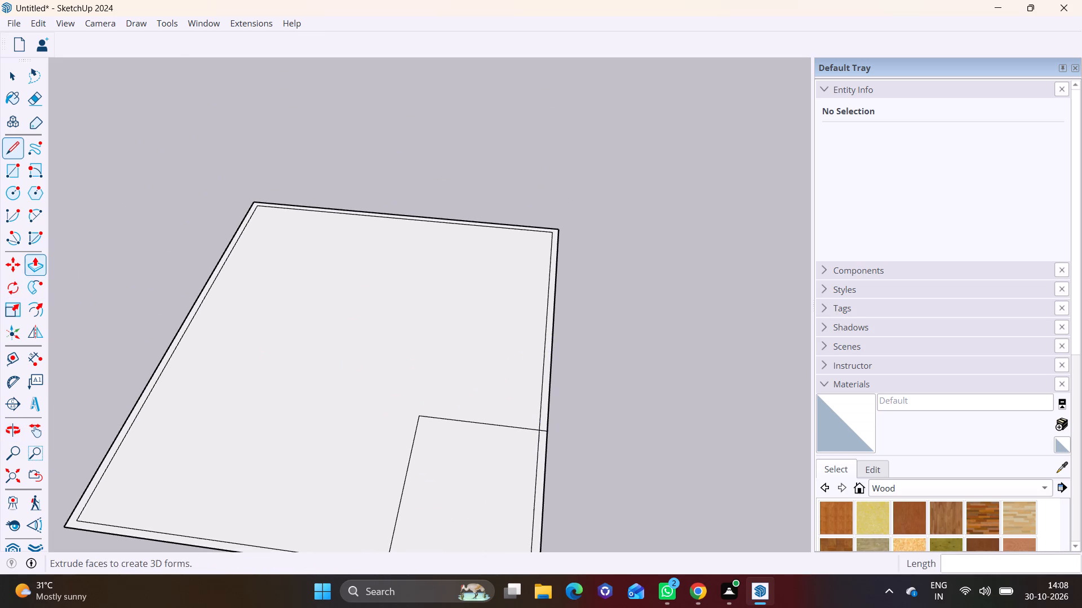
pyautogui.click(11, 357)
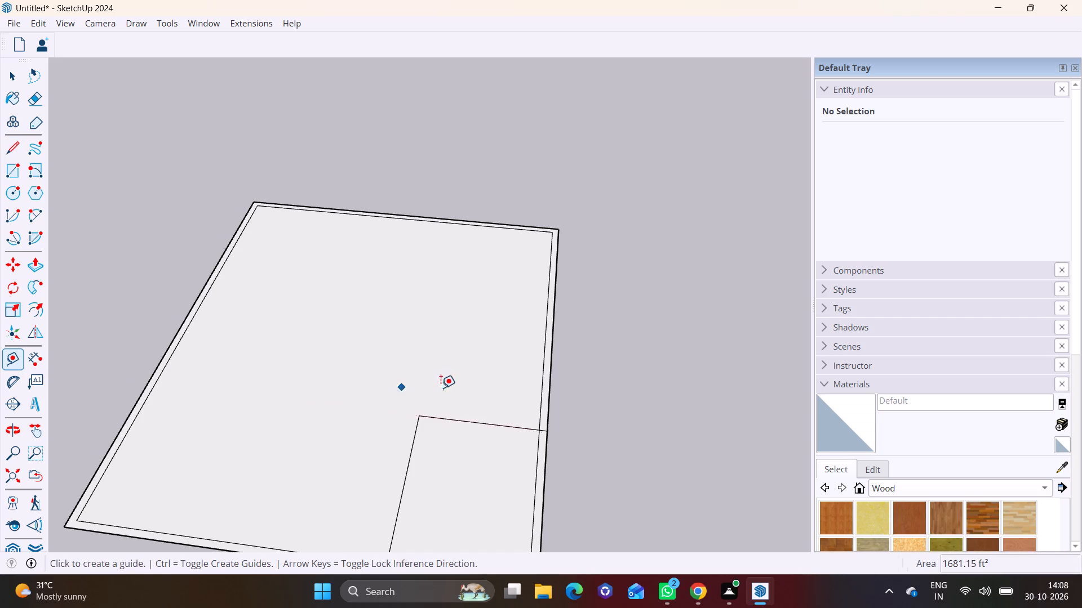
pyautogui.click(449, 417)
pyautogui.press('9')
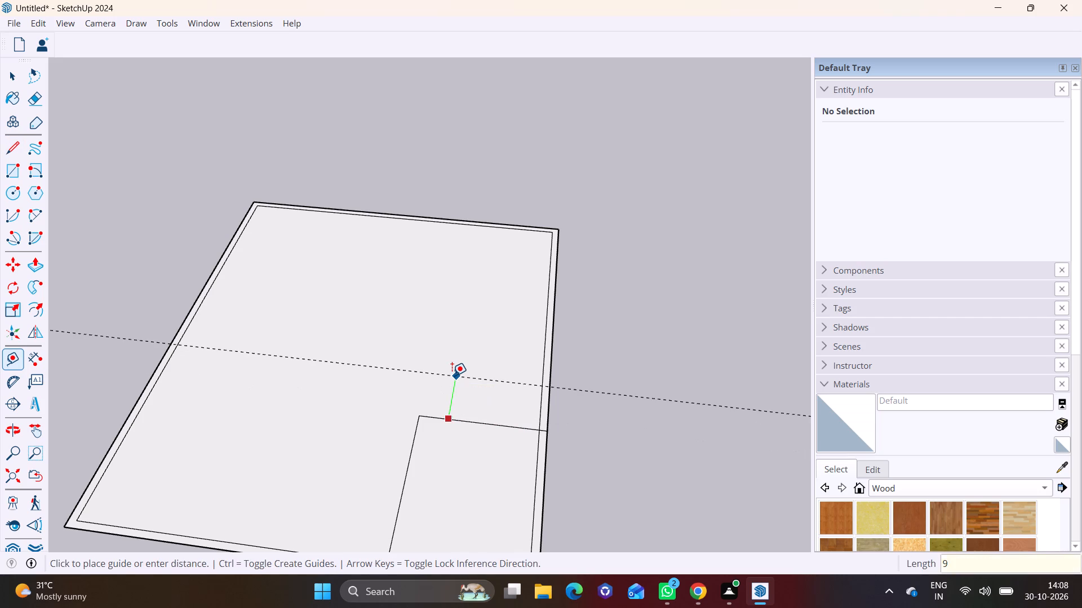
pyautogui.hotkey('shift', '"')
pyautogui.press('Return')
# Place a guide parallel to the corner room's inner side line, 9" outside the room.
pyautogui.scroll(-3, 436, 455)
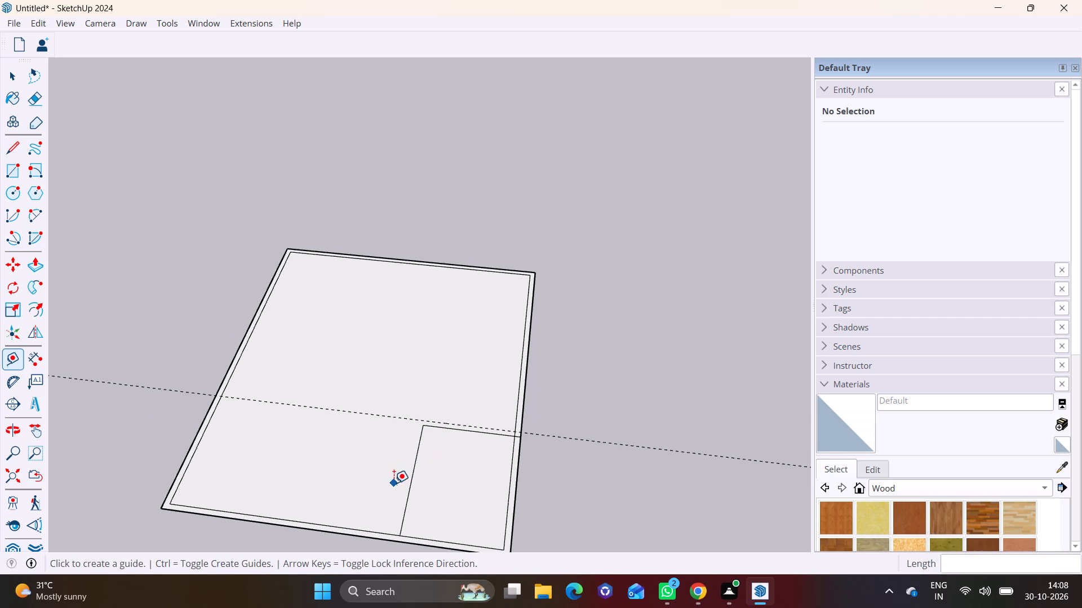
pyautogui.click(413, 461)
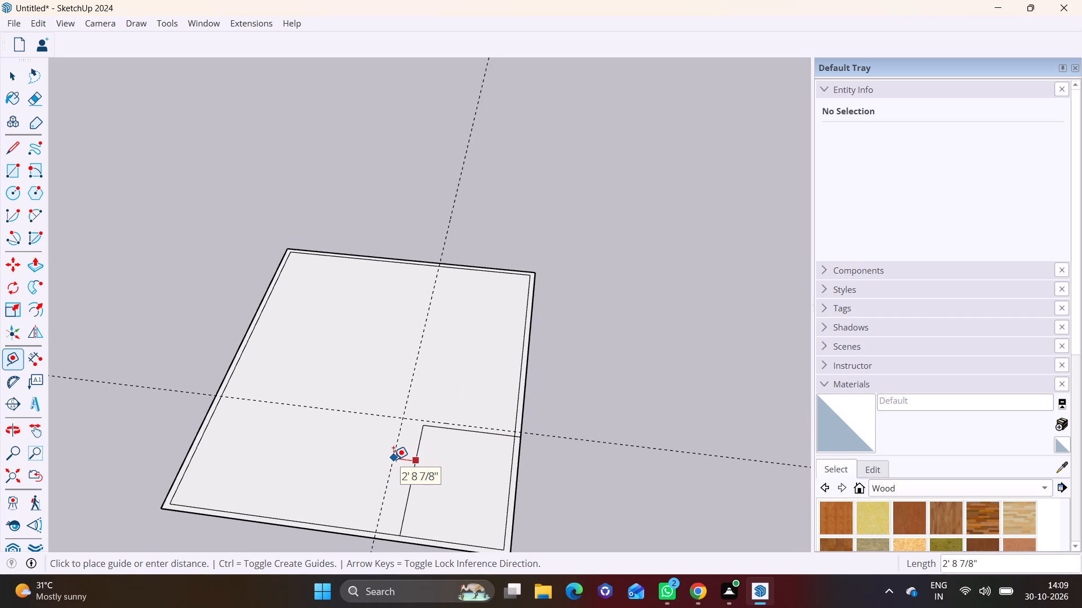
pyautogui.write('9"')
pyautogui.press('Return')
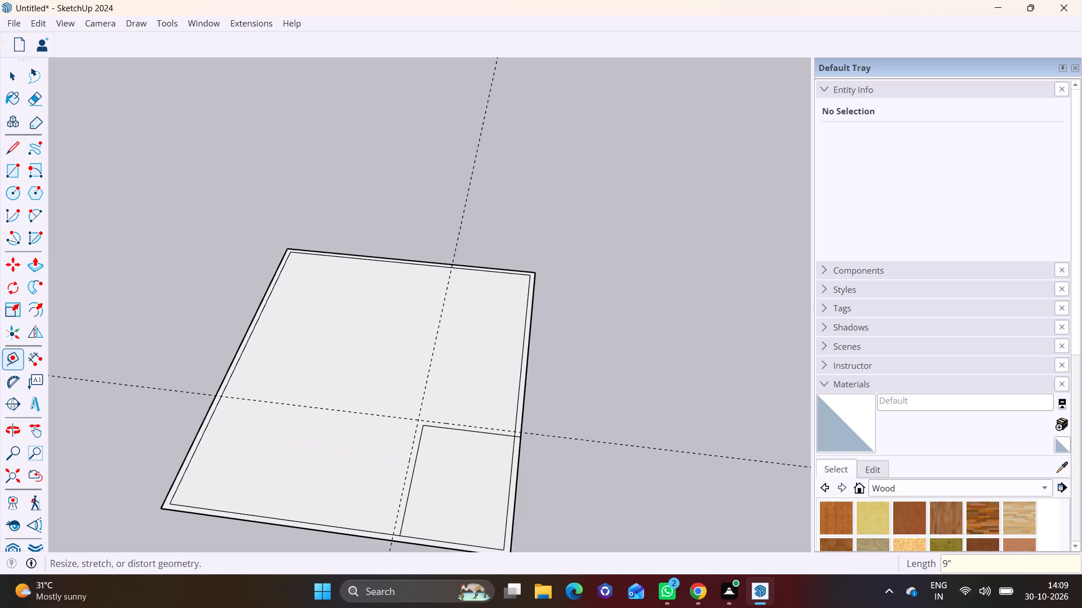
# Draw the corner room's outer partition lines along the guides, about 17' 7" from the front wall to their intersection, then across to the side wall.
pyautogui.click(14, 151)
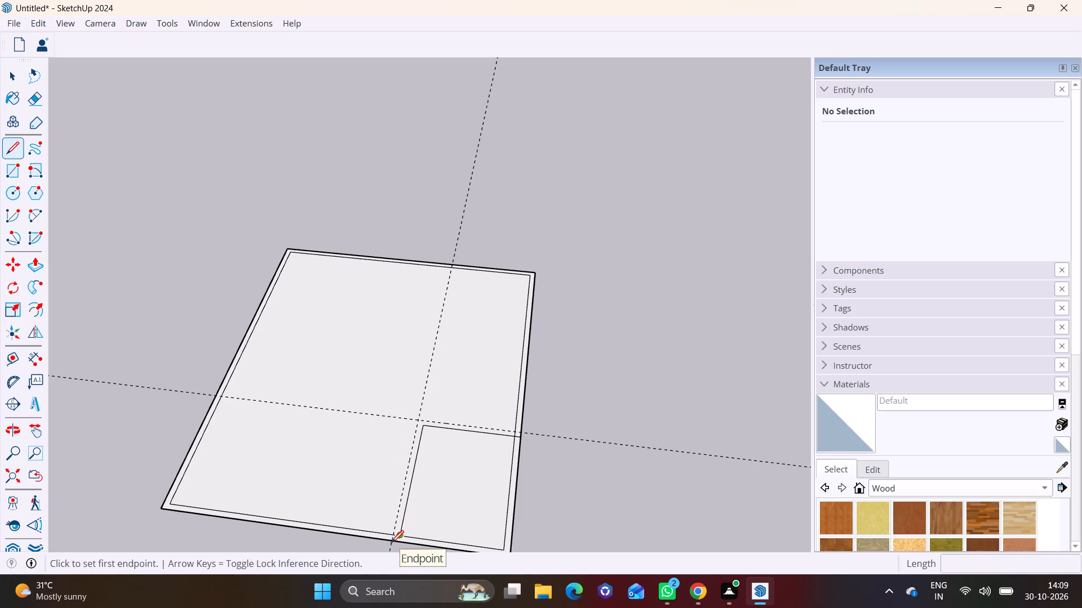
pyautogui.moveTo(390, 544); pyautogui.dragTo(392, 537)
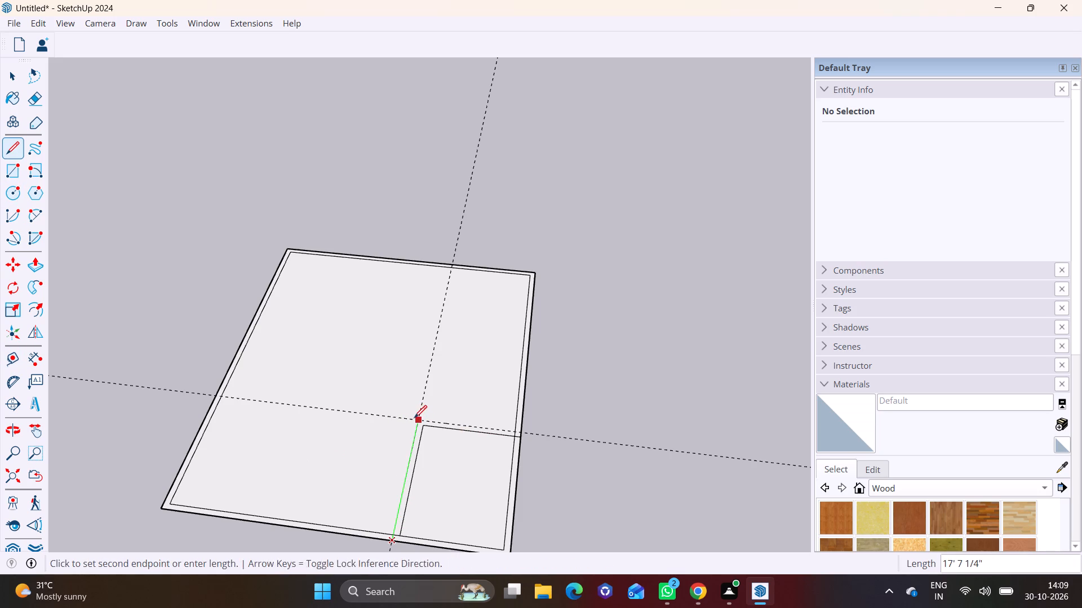
pyautogui.click(414, 418)
pyautogui.scroll(2, 525, 430)
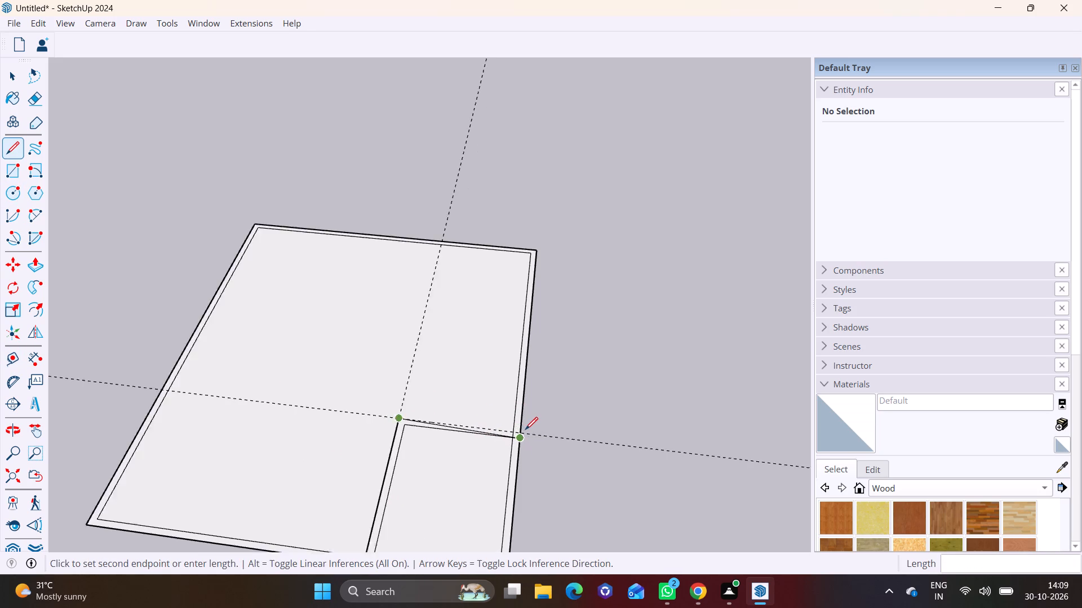
pyautogui.scroll(4, 525, 430)
pyautogui.click(523, 433)
pyautogui.scroll(-2, 330, 442)
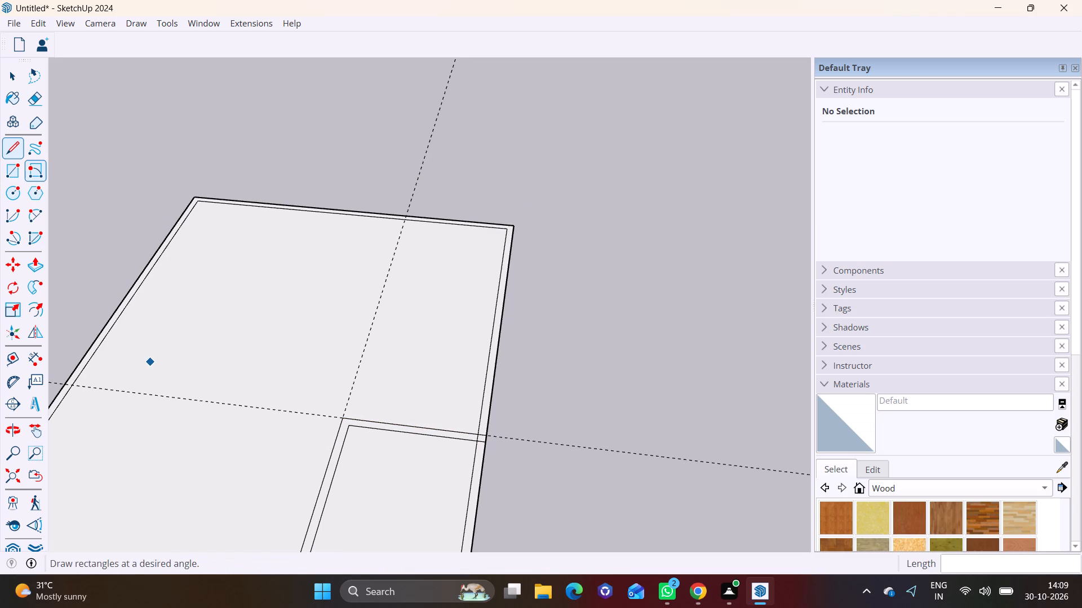
# Erase both construction guides around the corner room.
pyautogui.click(34, 96)
pyautogui.moveTo(304, 284); pyautogui.dragTo(419, 314)
pyautogui.moveTo(290, 388); pyautogui.dragTo(273, 422)
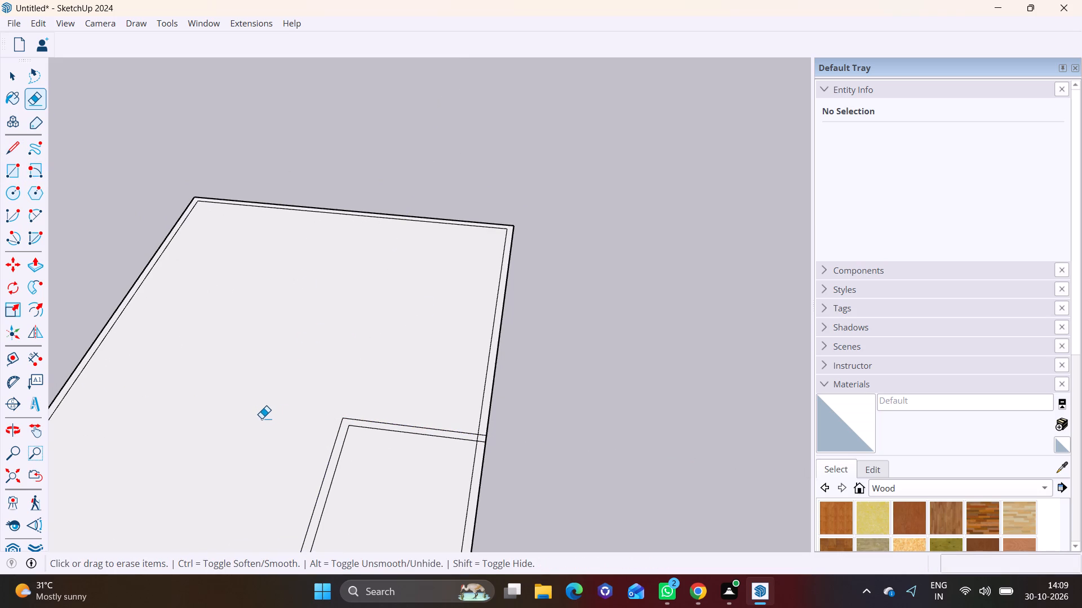
pyautogui.scroll(-2, 299, 360)
pyautogui.scroll(-1, 322, 399)
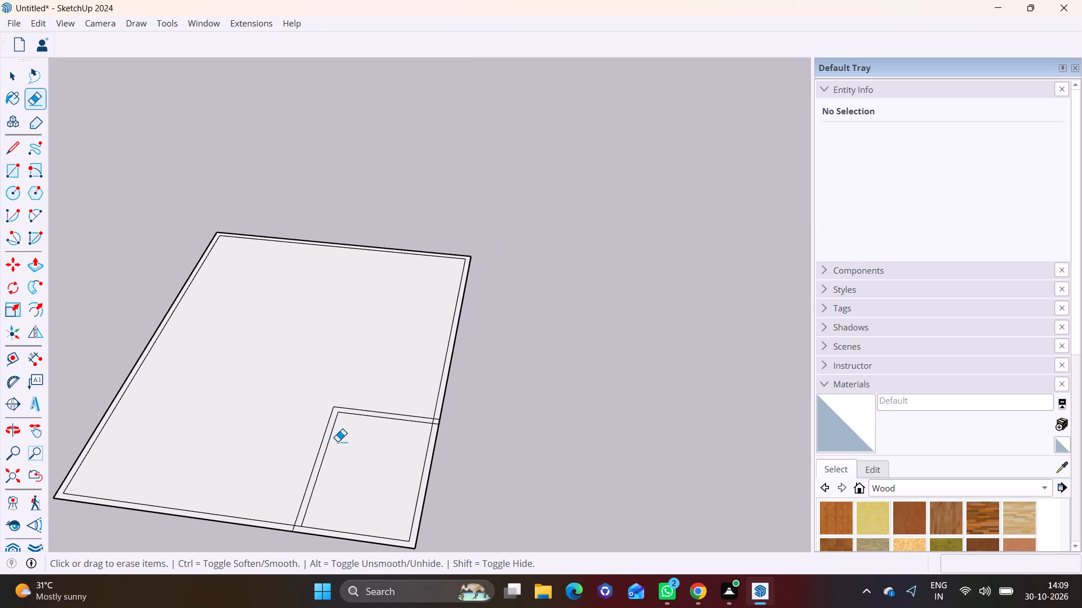
# Outline a second room behind the first, extending the outer partition line about 14' 1" and crossing to the outer side wall line.
pyautogui.keyDown('shift'); pyautogui.moveTo(385, 434); pyautogui.dragTo(387, 394, button='middle'); pyautogui.keyUp('shift')
pyautogui.scroll(2, 387, 394)
pyautogui.keyDown('shift'); pyautogui.moveTo(385, 399); pyautogui.dragTo(365, 454, button='middle'); pyautogui.keyUp('shift')
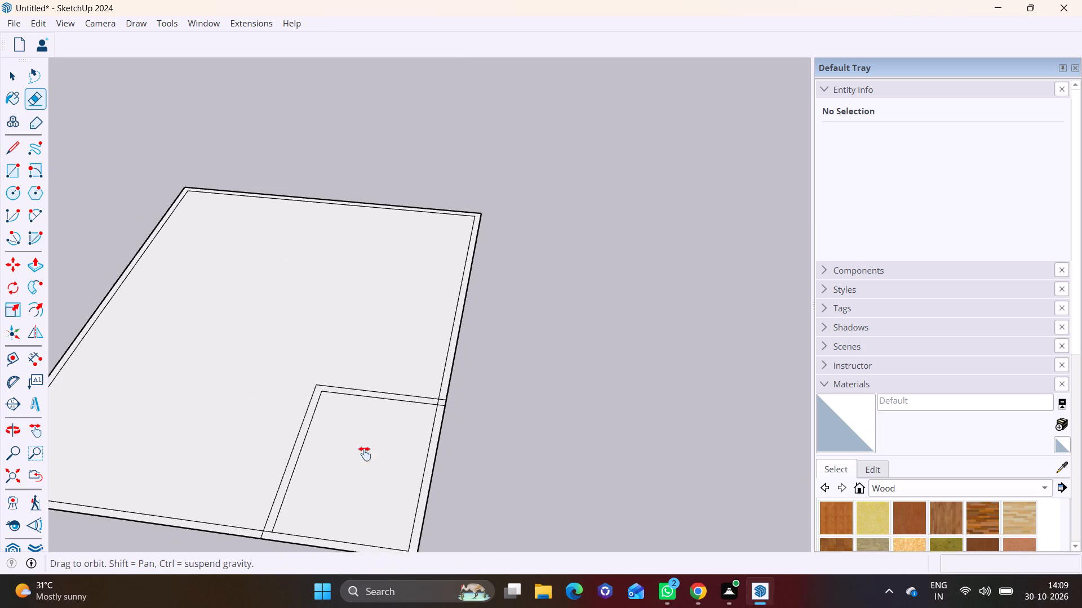
pyautogui.keyDown('shift'); pyautogui.moveTo(365, 454); pyautogui.dragTo(310, 537, button='middle'); pyautogui.keyUp('shift')
pyautogui.moveTo(327, 514); pyautogui.dragTo(267, 478, button='middle')
pyautogui.scroll(4, 280, 439)
pyautogui.keyDown('shift'); pyautogui.moveTo(305, 454); pyautogui.dragTo(366, 409, button='middle'); pyautogui.keyUp('shift')
pyautogui.moveTo(357, 442); pyautogui.dragTo(330, 502, button='middle')
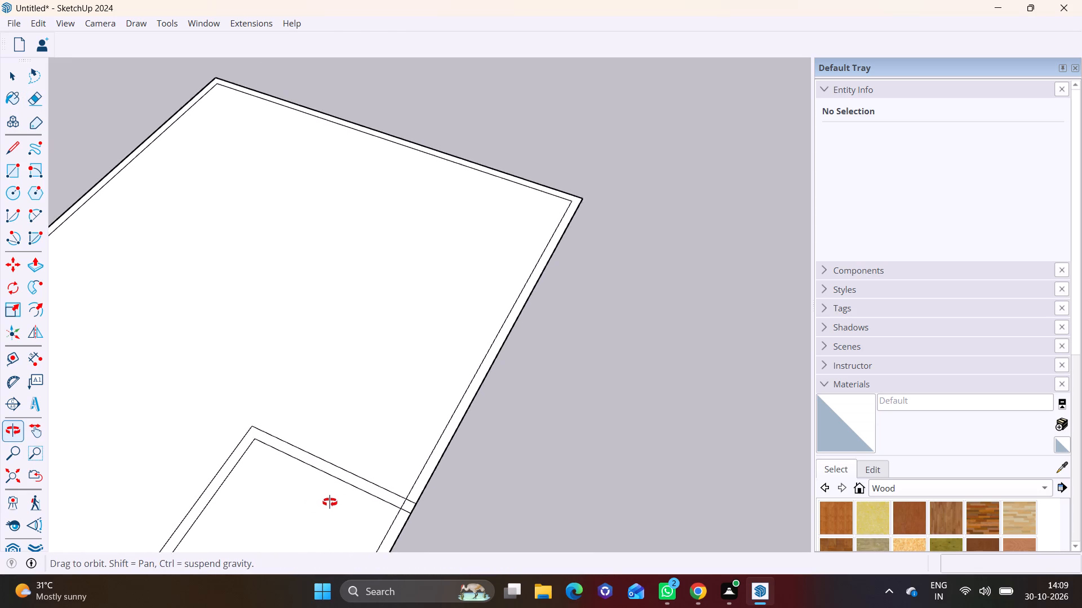
pyautogui.moveTo(330, 502); pyautogui.dragTo(340, 499, button='middle')
pyautogui.click(14, 148)
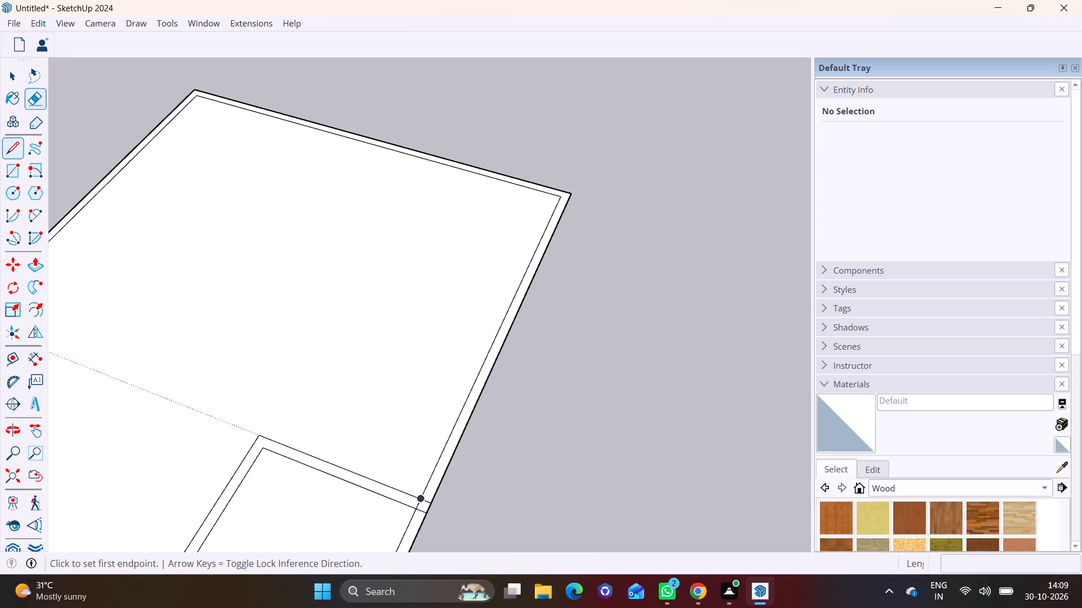
pyautogui.click(261, 431)
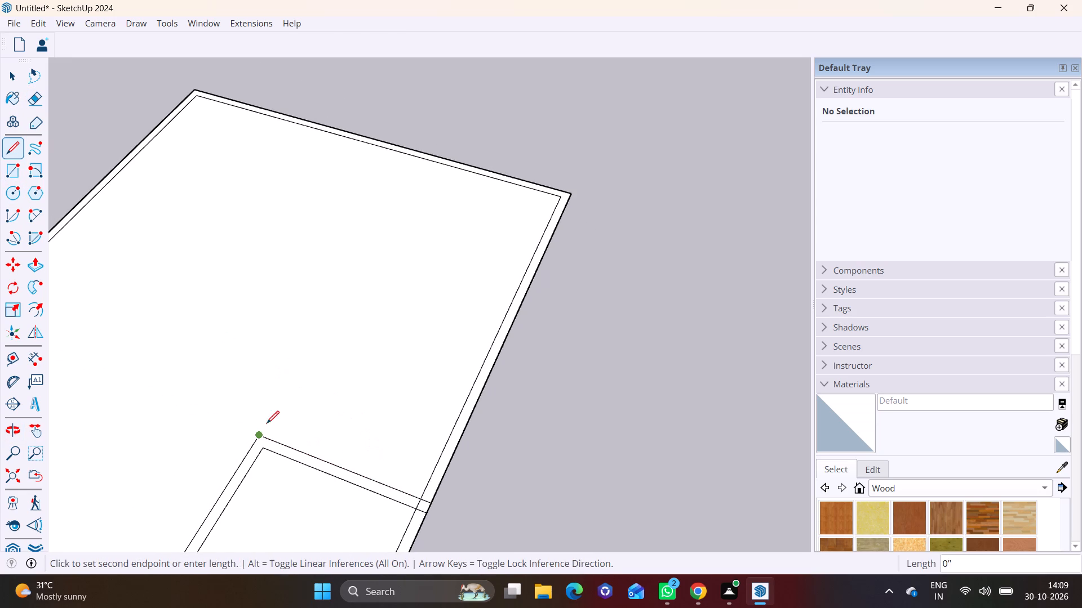
pyautogui.click(360, 300)
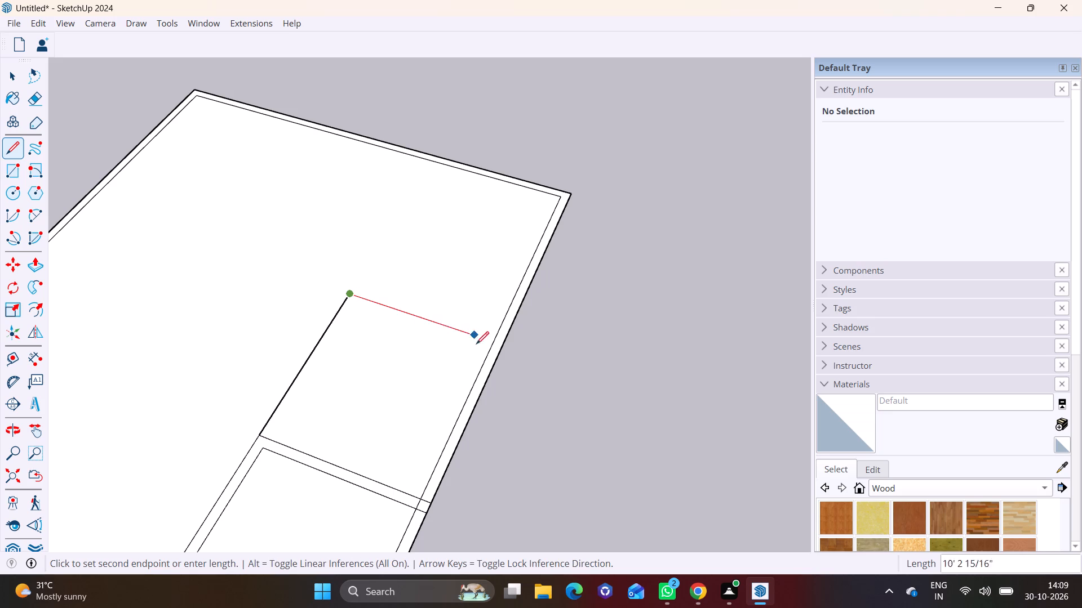
pyautogui.click(502, 355)
pyautogui.press('space')
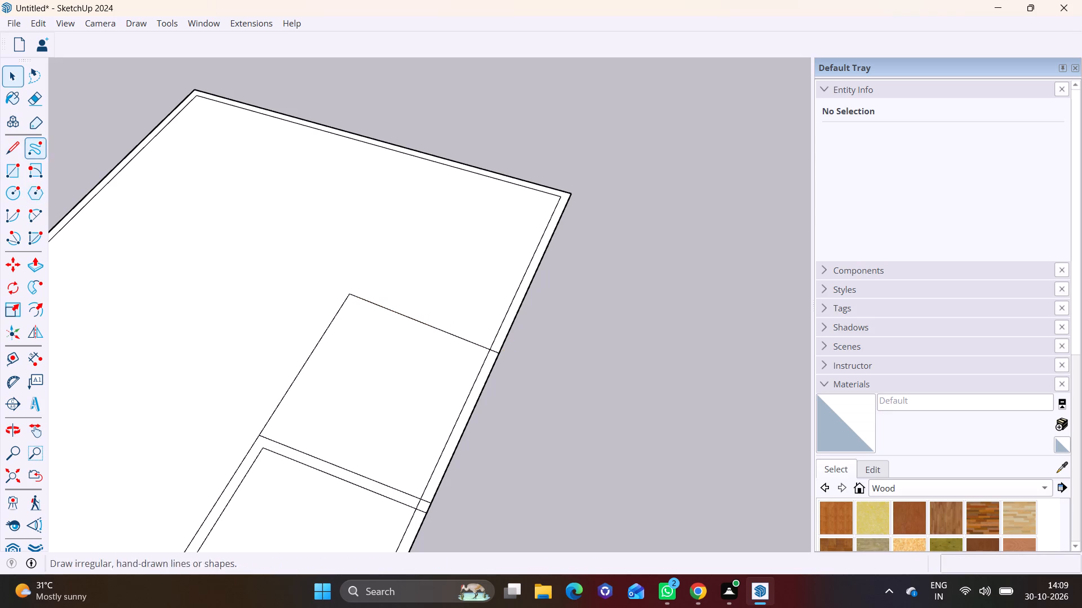
# Place a guide parallel to the second room's long partition line, 9" inside the room.
pyautogui.click(20, 355)
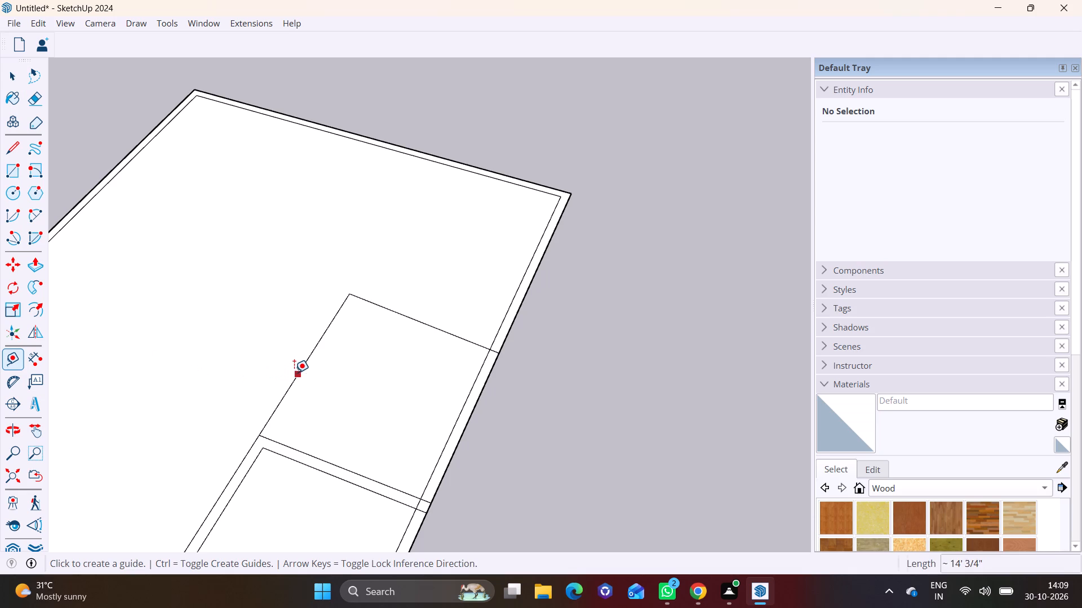
pyautogui.click(297, 372)
pyautogui.write('9"')
pyautogui.press('Return')
# Place a guide parallel to the second room's back line, 9" beyond the room.
pyautogui.click(414, 319)
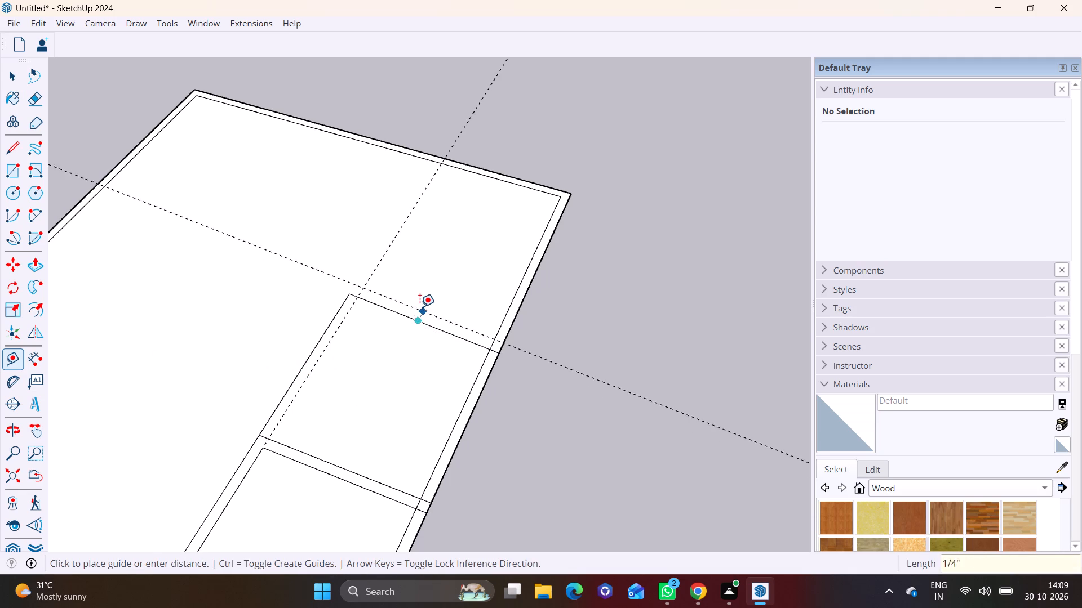
pyautogui.write('9"')
pyautogui.press('Return')
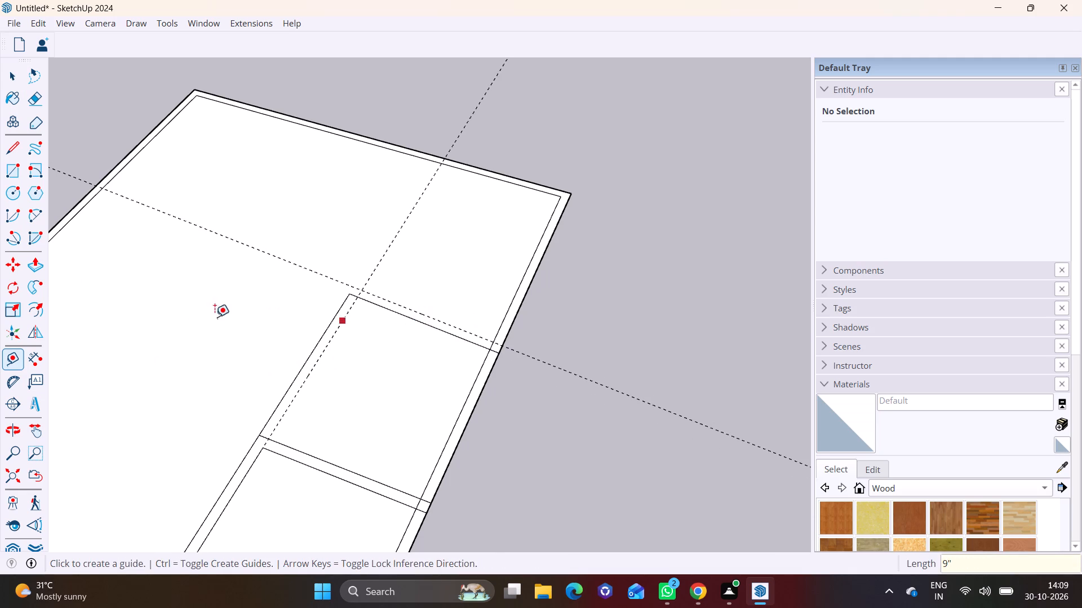
# Draw the second room's inner partition line along the guide, from the first room's inner corner to the guide intersection.
pyautogui.click(16, 141)
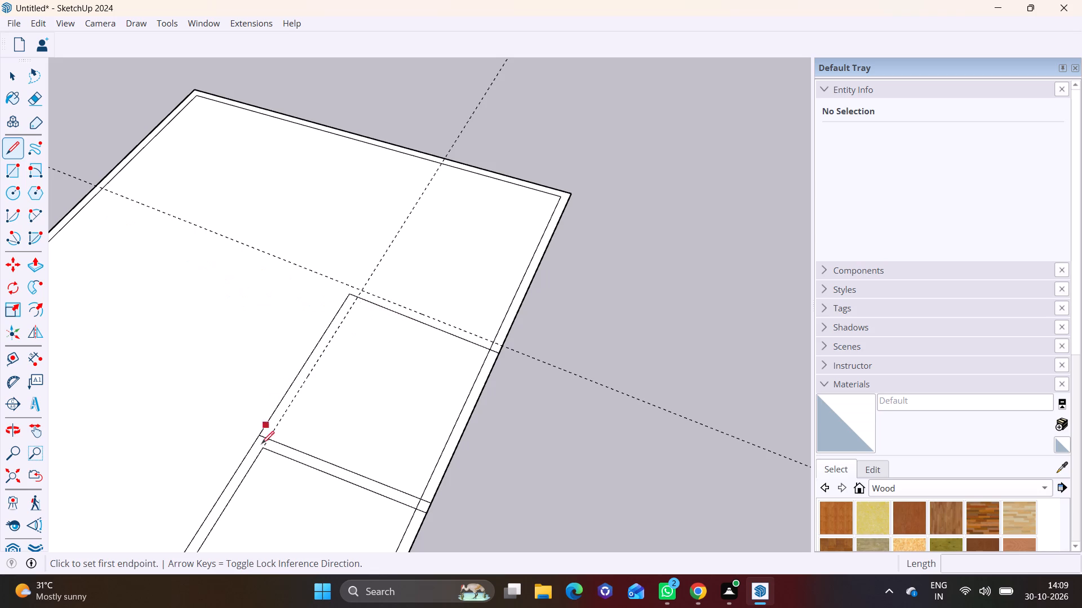
pyautogui.click(263, 449)
pyautogui.click(367, 290)
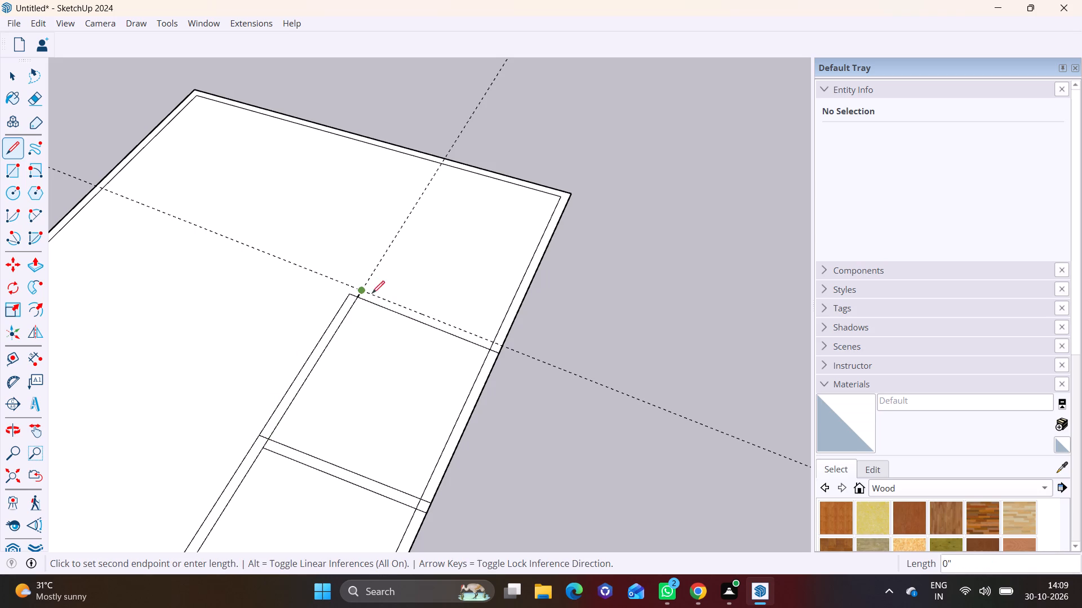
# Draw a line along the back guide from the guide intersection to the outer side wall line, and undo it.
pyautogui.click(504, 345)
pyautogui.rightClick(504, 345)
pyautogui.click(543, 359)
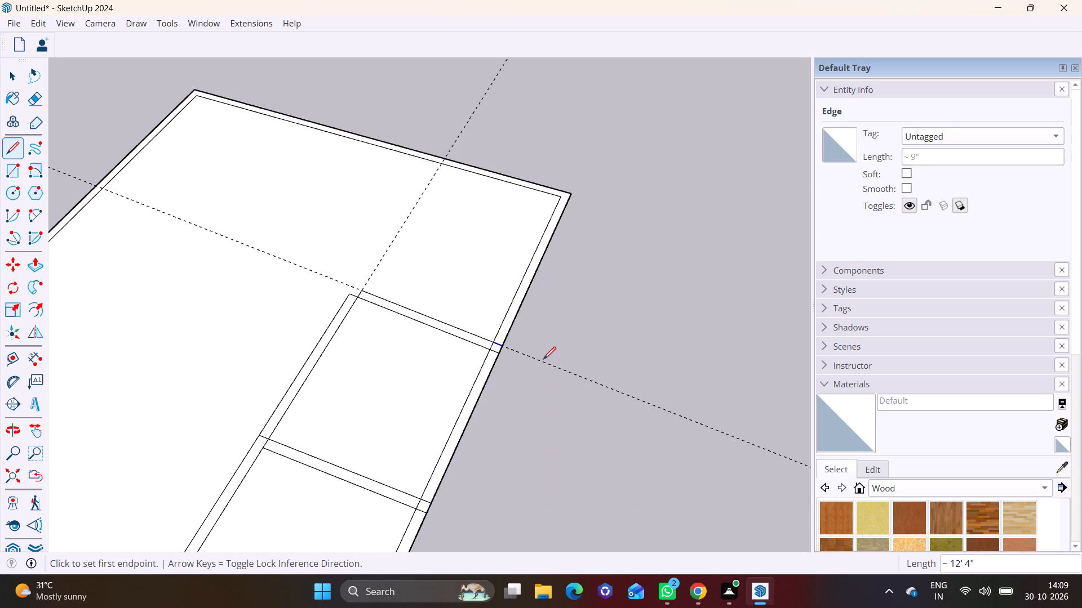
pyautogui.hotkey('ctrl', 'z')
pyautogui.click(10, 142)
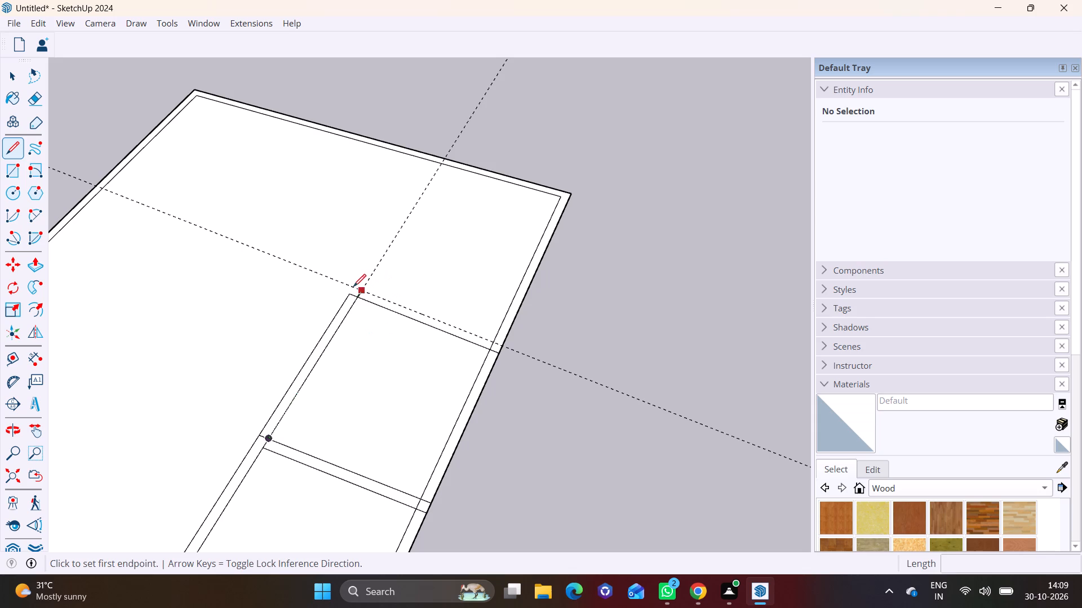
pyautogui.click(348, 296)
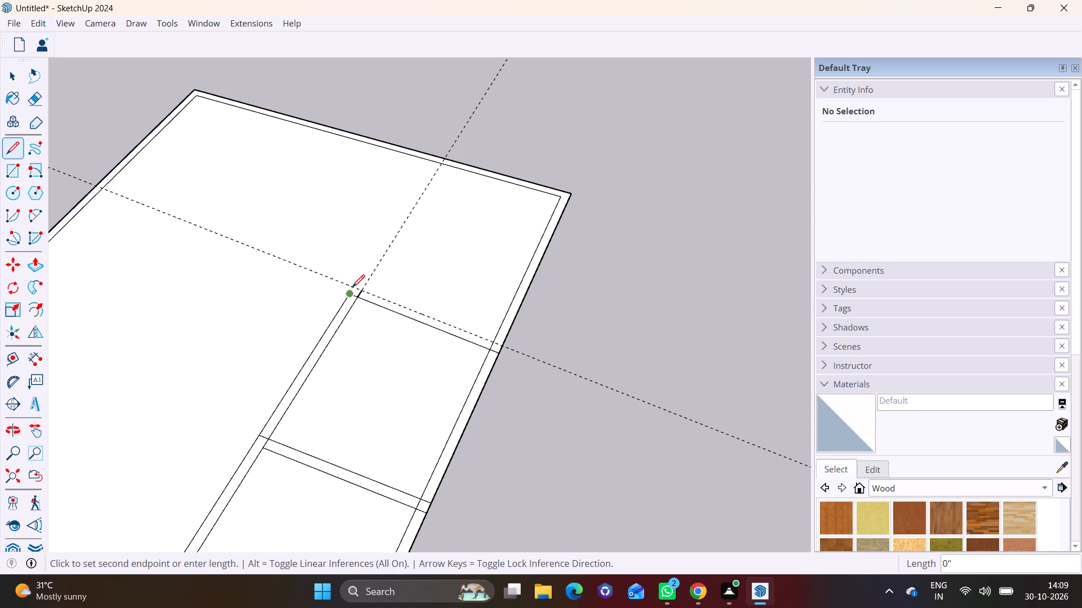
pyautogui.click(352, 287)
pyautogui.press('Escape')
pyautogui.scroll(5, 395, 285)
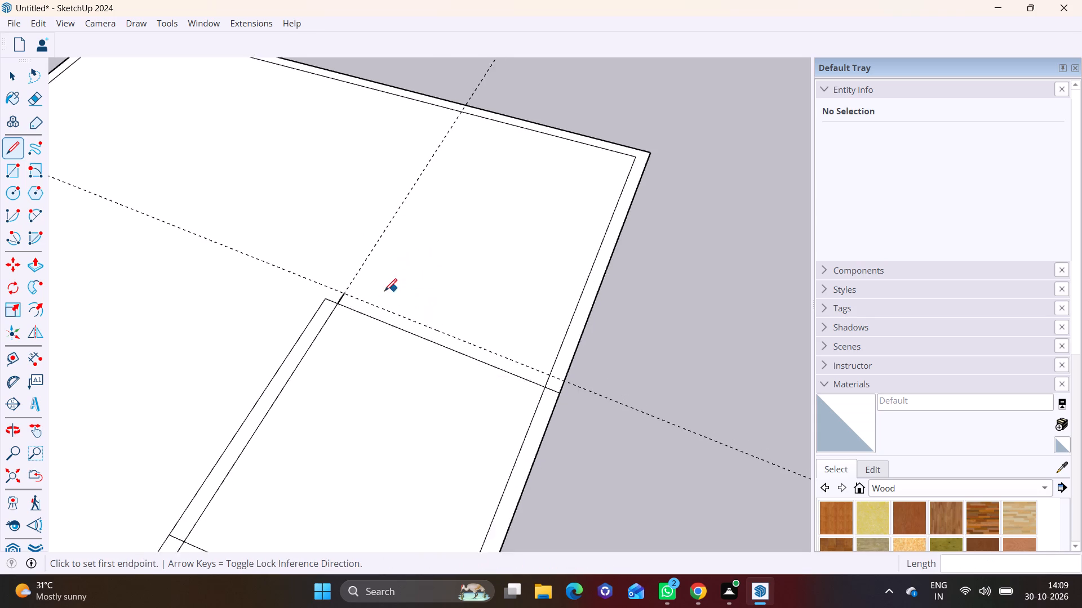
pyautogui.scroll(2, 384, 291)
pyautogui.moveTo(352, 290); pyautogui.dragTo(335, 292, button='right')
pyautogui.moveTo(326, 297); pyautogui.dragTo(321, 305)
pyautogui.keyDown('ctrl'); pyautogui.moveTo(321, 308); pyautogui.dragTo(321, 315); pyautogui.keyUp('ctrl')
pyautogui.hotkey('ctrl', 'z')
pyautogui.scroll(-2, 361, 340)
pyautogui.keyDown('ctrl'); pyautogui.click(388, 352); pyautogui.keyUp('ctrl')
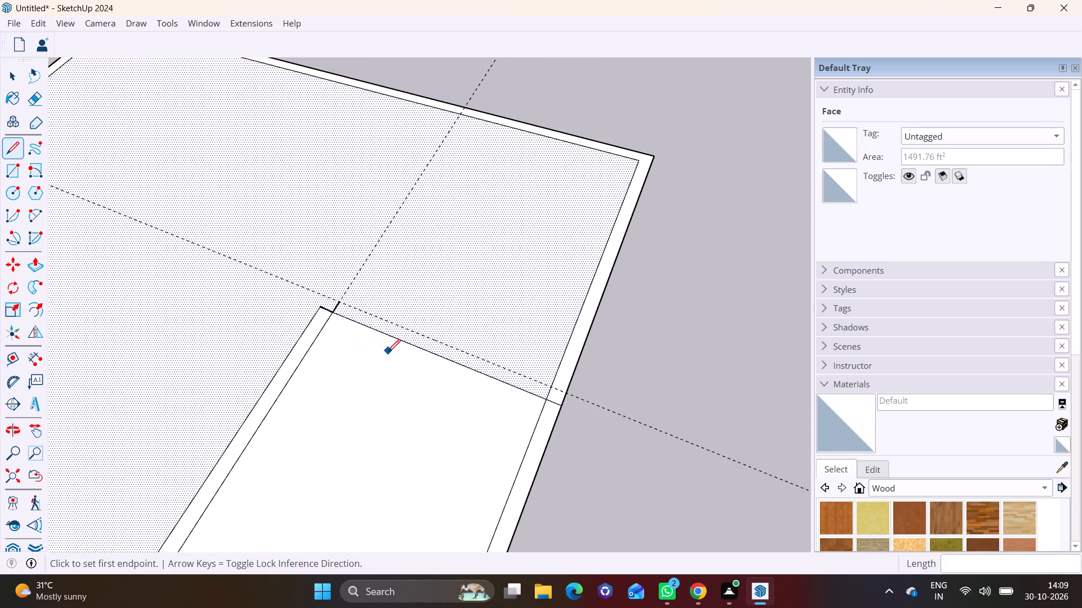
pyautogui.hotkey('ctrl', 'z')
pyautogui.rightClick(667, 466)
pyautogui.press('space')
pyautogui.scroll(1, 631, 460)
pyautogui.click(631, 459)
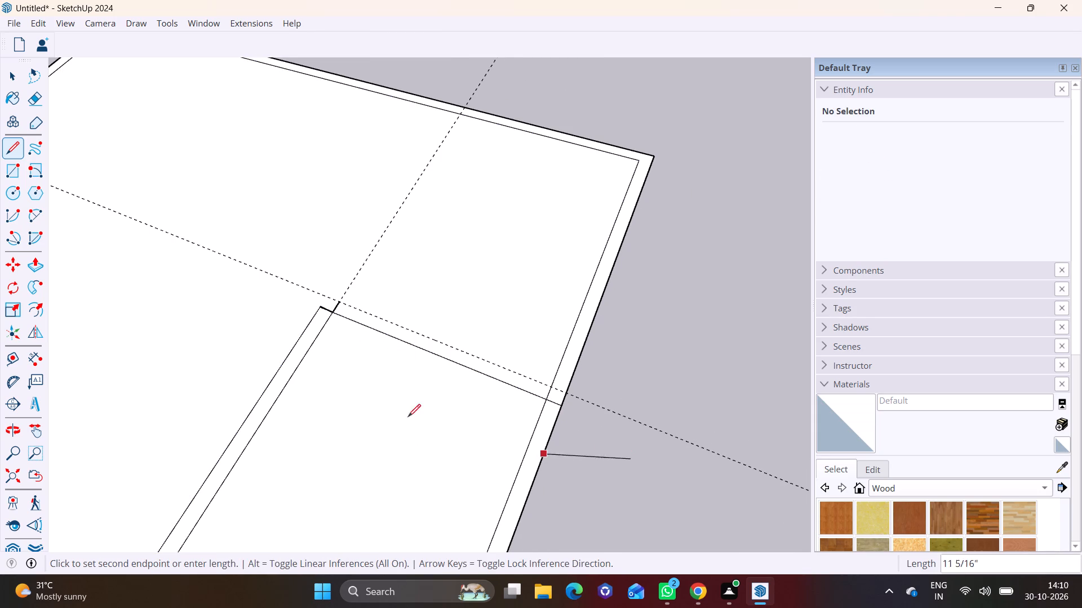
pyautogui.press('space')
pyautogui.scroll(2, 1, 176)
# Extend the second room's outer partition corner 9" to the back guide and draw a line about 13' along it to the outer side wall.
pyautogui.click(12, 143)
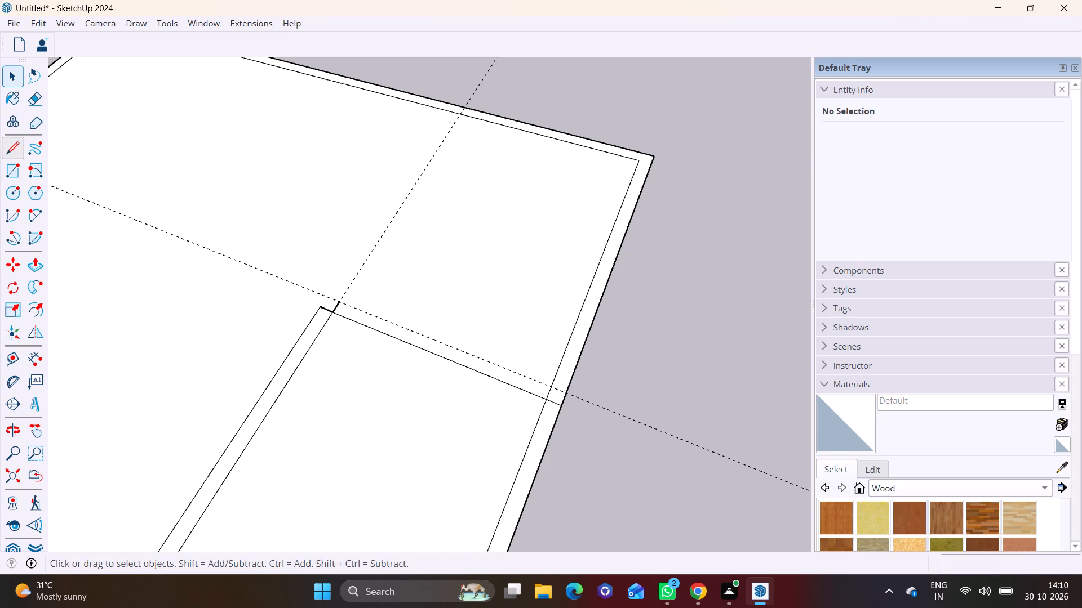
pyautogui.scroll(2, 552, 348)
pyautogui.click(272, 297)
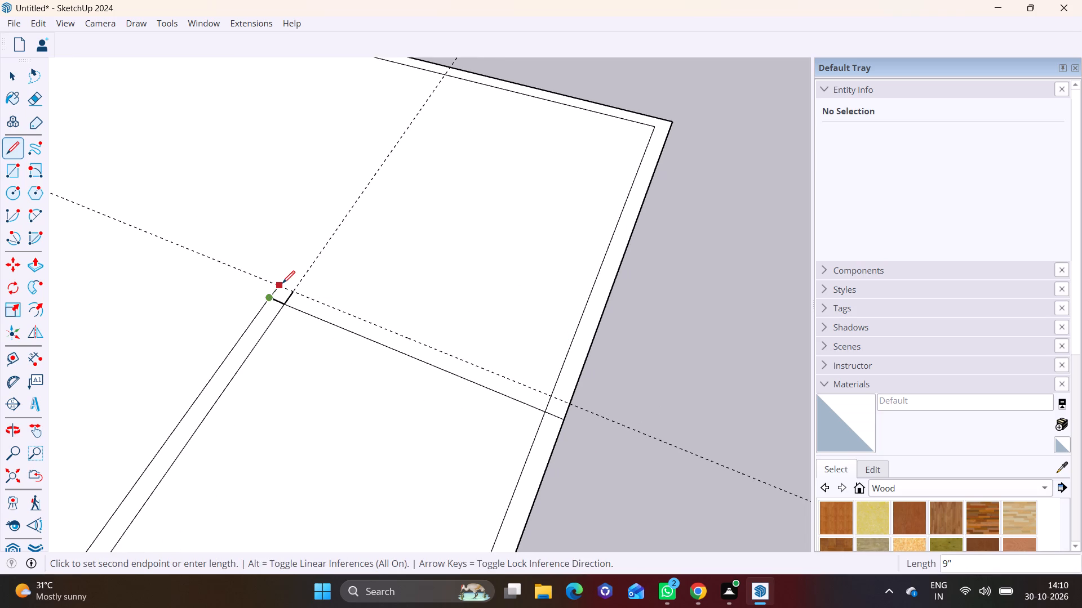
pyautogui.click(282, 283)
pyautogui.click(569, 405)
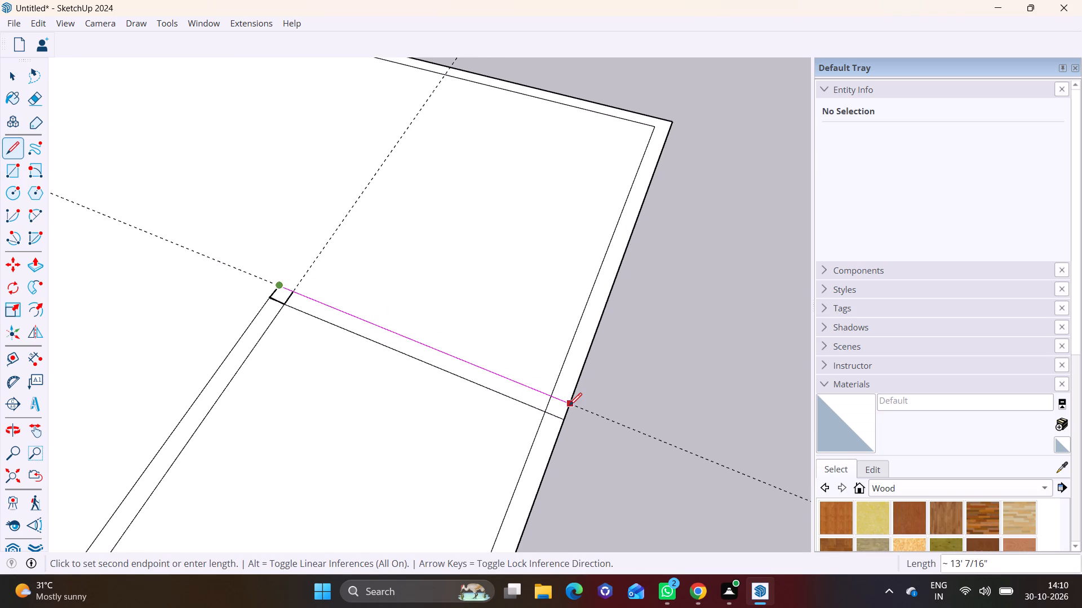
pyautogui.hscroll(1, 569, 405)
pyautogui.press('space')
pyautogui.scroll(-7, 338, 394)
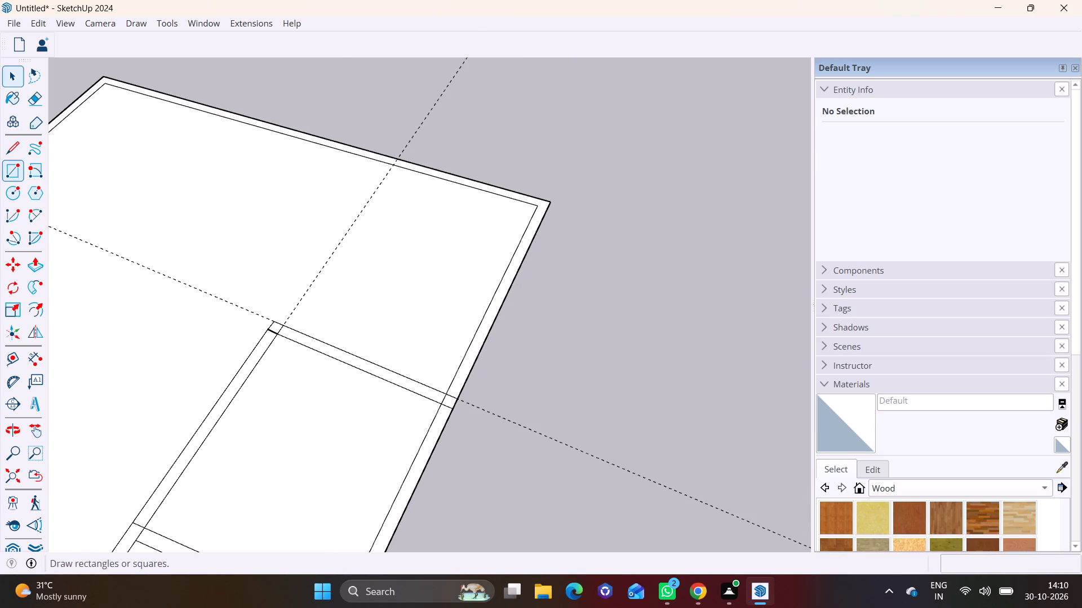
# Erase both construction guides around the second room.
pyautogui.click(36, 95)
pyautogui.moveTo(261, 281); pyautogui.dragTo(221, 330)
pyautogui.moveTo(291, 272); pyautogui.dragTo(380, 303)
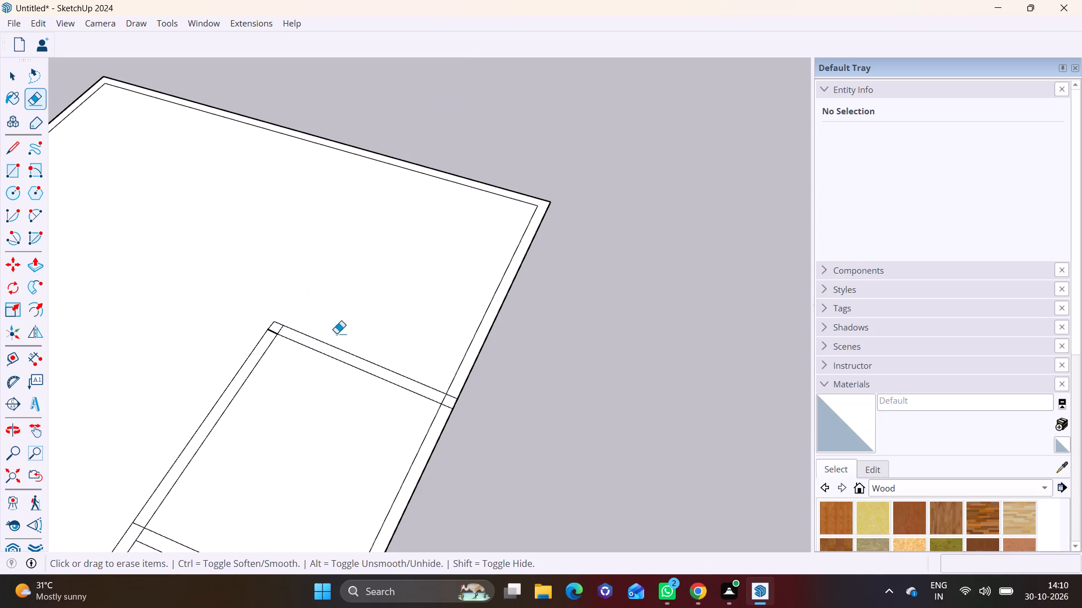
# Outline a small third room behind the second, about 11' 7" from the inner side wall line and about 5' 11" back to the partition.
pyautogui.keyDown('shift'); pyautogui.moveTo(291, 418); pyautogui.dragTo(256, 557, button='middle'); pyautogui.keyUp('shift')
pyautogui.scroll(1, 298, 529)
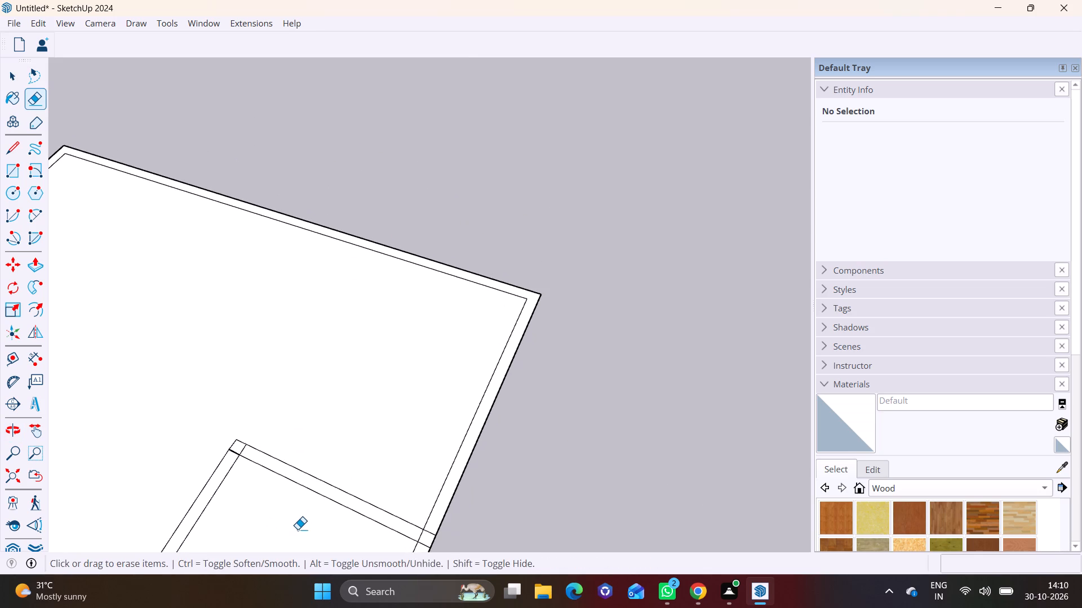
pyautogui.keyDown('shift'); pyautogui.moveTo(298, 529); pyautogui.dragTo(232, 549, button='middle'); pyautogui.keyUp('shift')
pyautogui.click(14, 152)
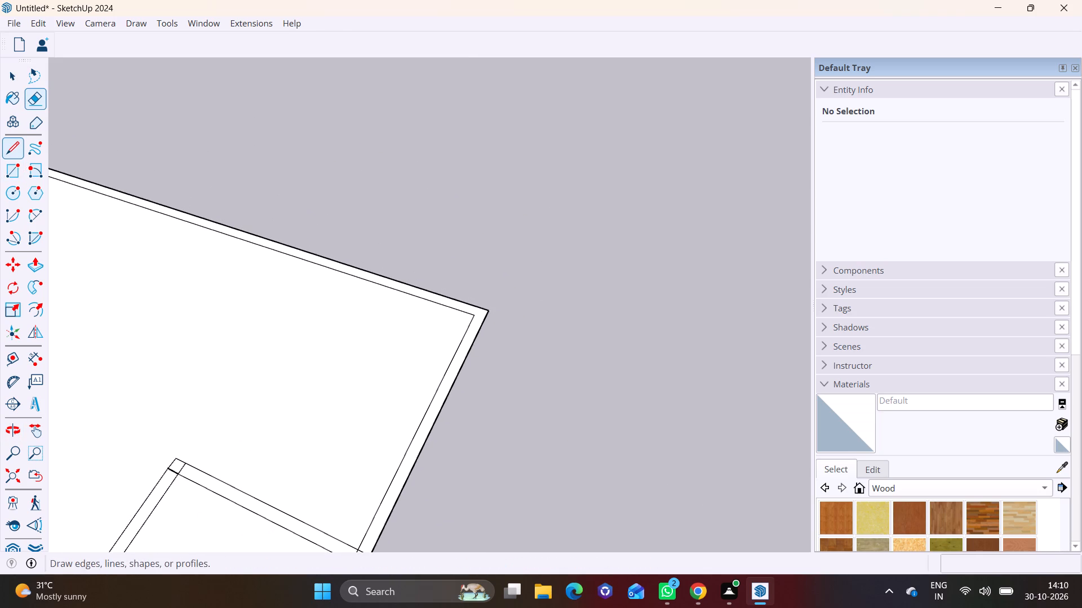
pyautogui.keyDown('shift'); pyautogui.moveTo(280, 449); pyautogui.dragTo(308, 394, button='middle'); pyautogui.keyUp('shift')
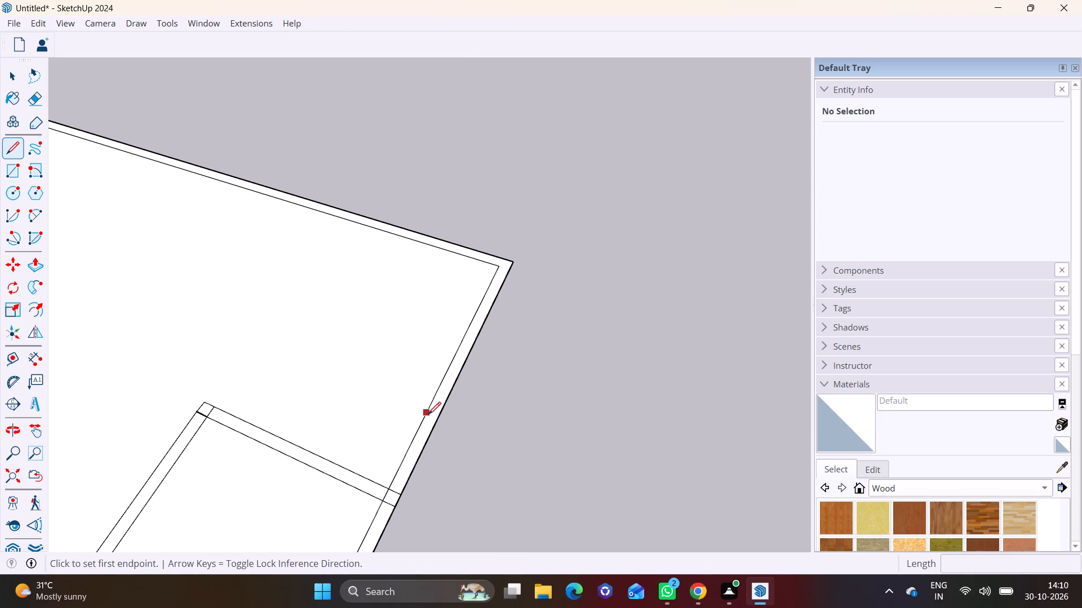
pyautogui.click(432, 403)
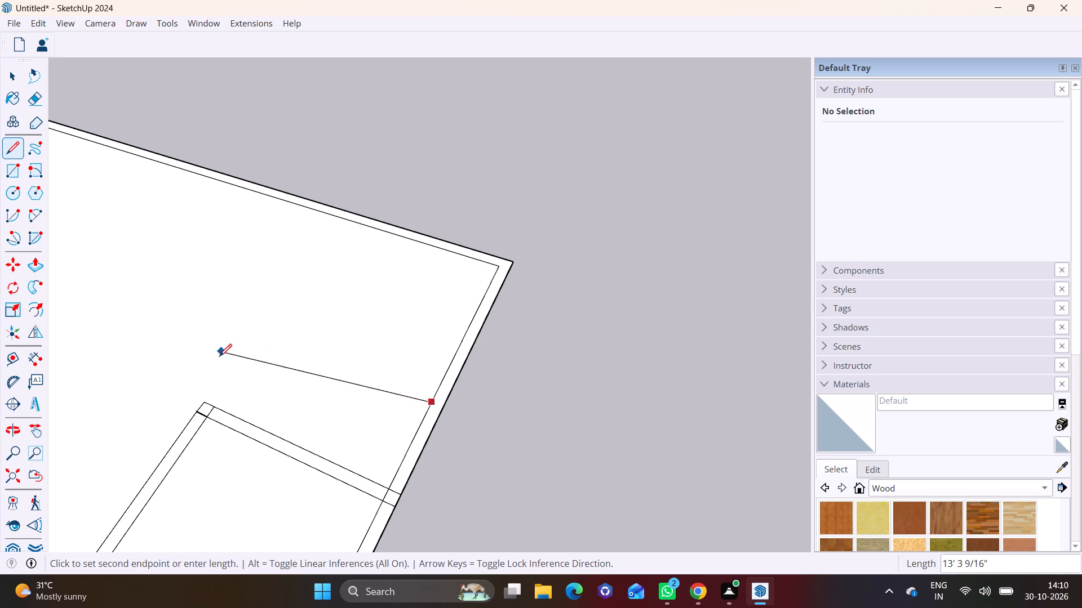
pyautogui.click(261, 330)
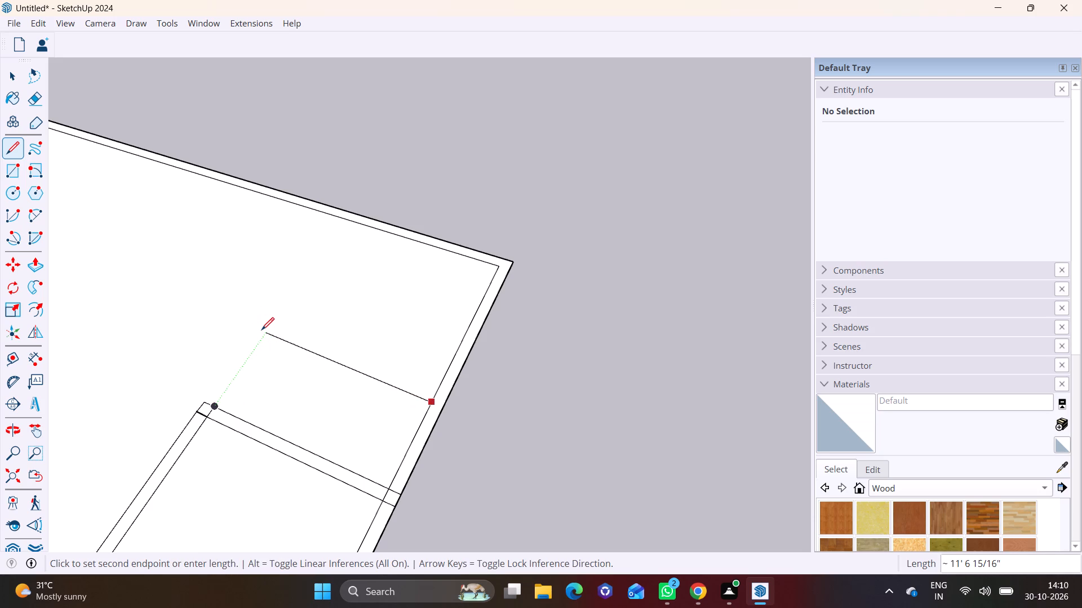
pyautogui.click(219, 408)
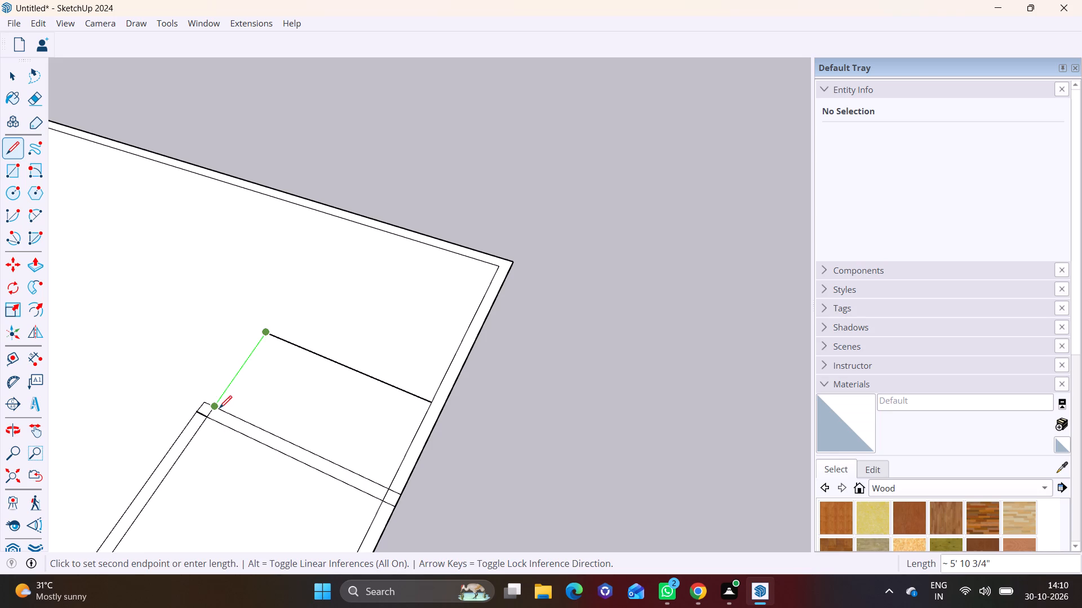
# Undo the outline of the small third room behind the second room.
pyautogui.press('space')
pyautogui.moveTo(320, 425); pyautogui.dragTo(28, 451, button='middle')
pyautogui.scroll(-1, 156, 354)
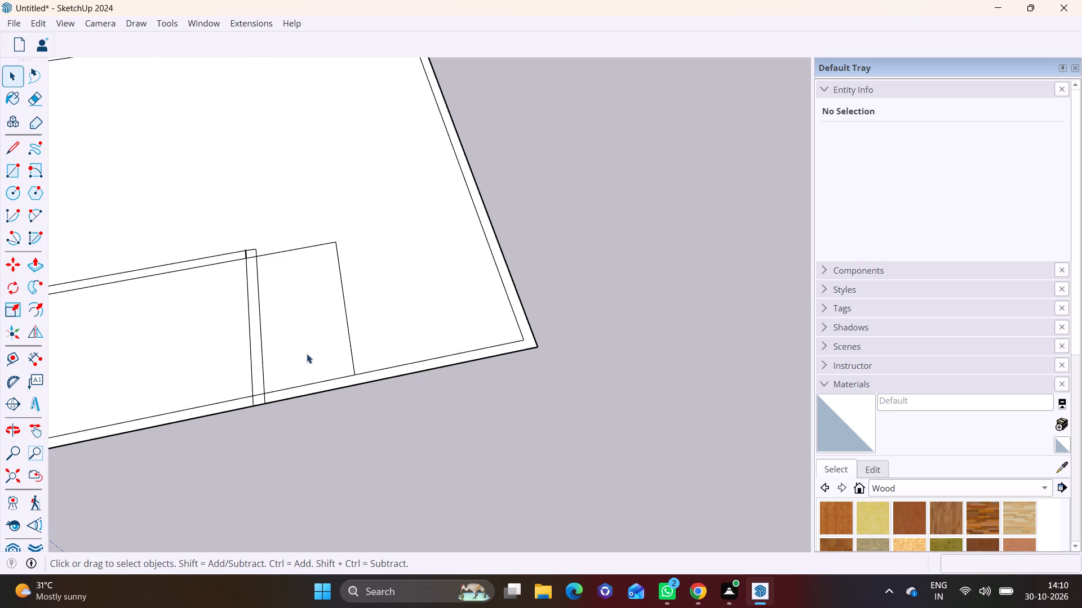
pyautogui.keyDown('shift'); pyautogui.moveTo(308, 352); pyautogui.dragTo(308, 437, button='middle'); pyautogui.keyUp('shift')
pyautogui.scroll(3, 320, 413)
pyautogui.moveTo(312, 418); pyautogui.dragTo(336, 390, button='middle')
pyautogui.moveTo(384, 436); pyautogui.dragTo(304, 430, button='middle')
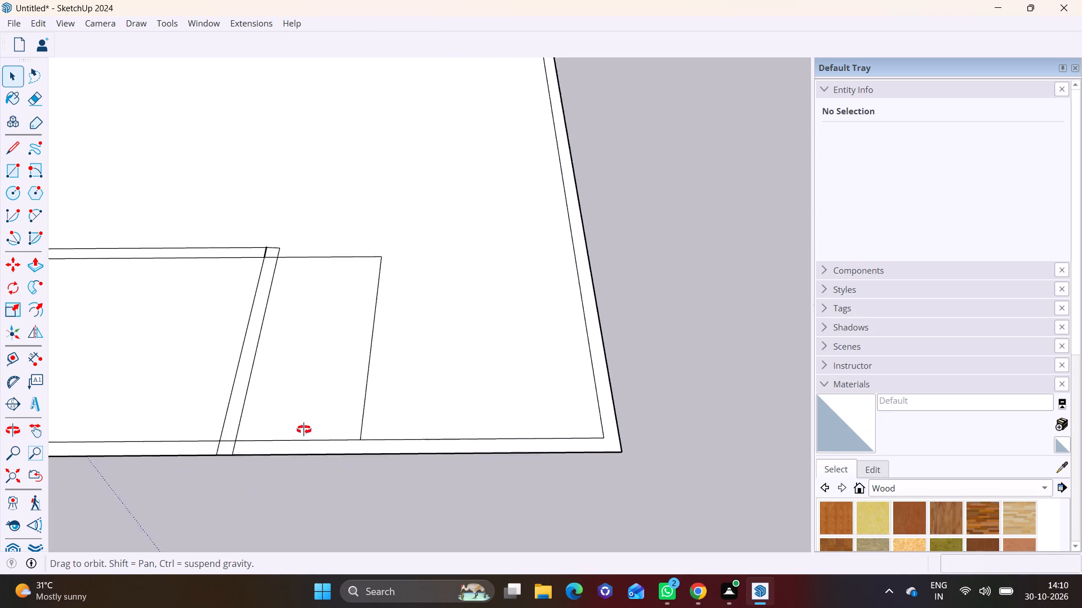
pyautogui.moveTo(304, 430); pyautogui.dragTo(342, 495, button='middle')
pyautogui.moveTo(379, 397); pyautogui.dragTo(375, 449, button='middle')
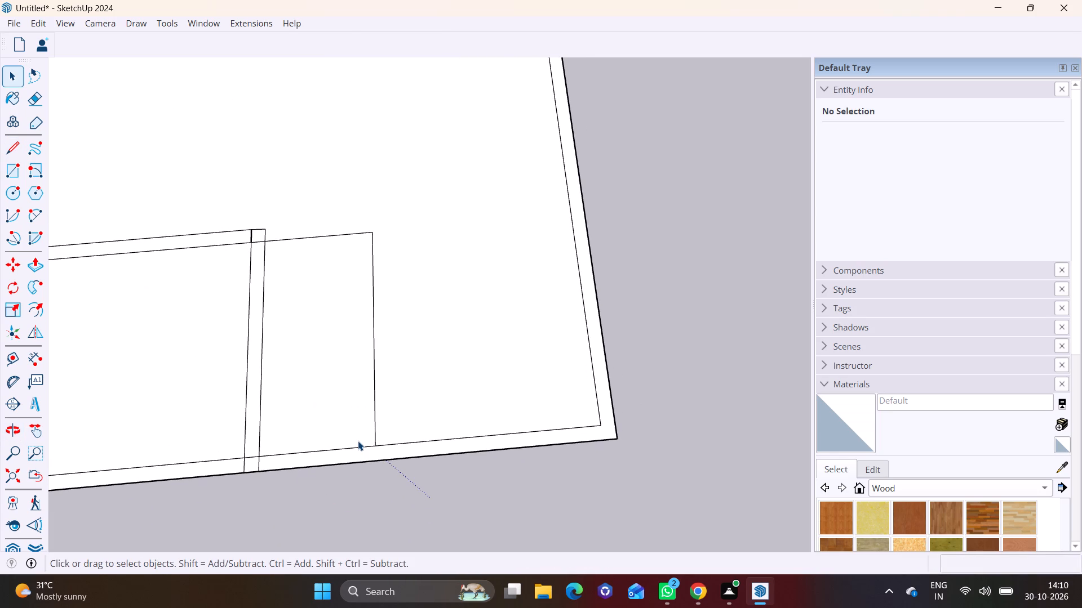
pyautogui.hotkey('ctrl', 'z')
pyautogui.hotkey('ctrl', 'z')
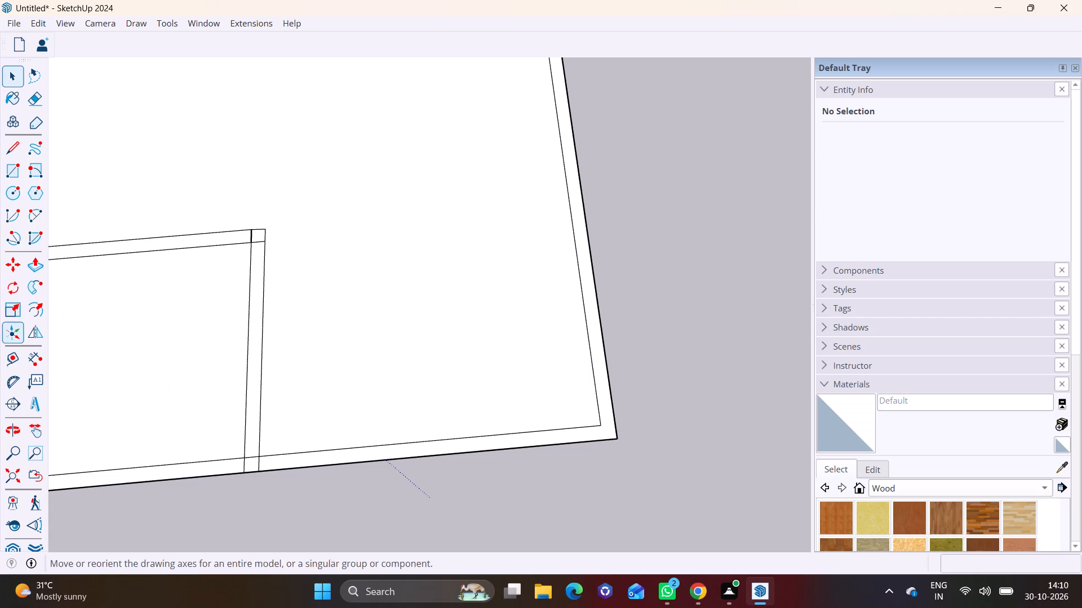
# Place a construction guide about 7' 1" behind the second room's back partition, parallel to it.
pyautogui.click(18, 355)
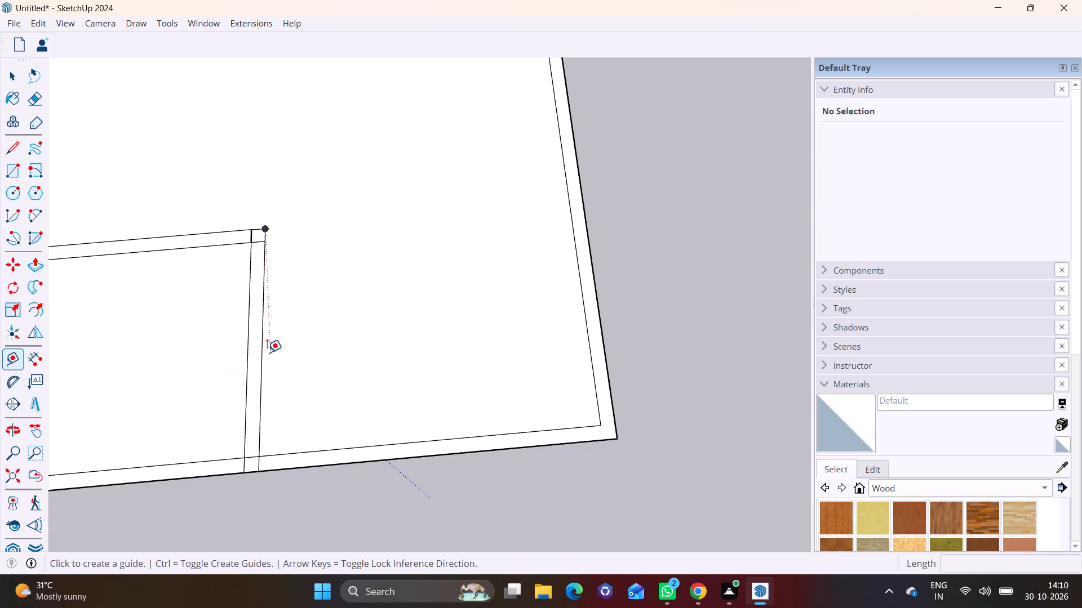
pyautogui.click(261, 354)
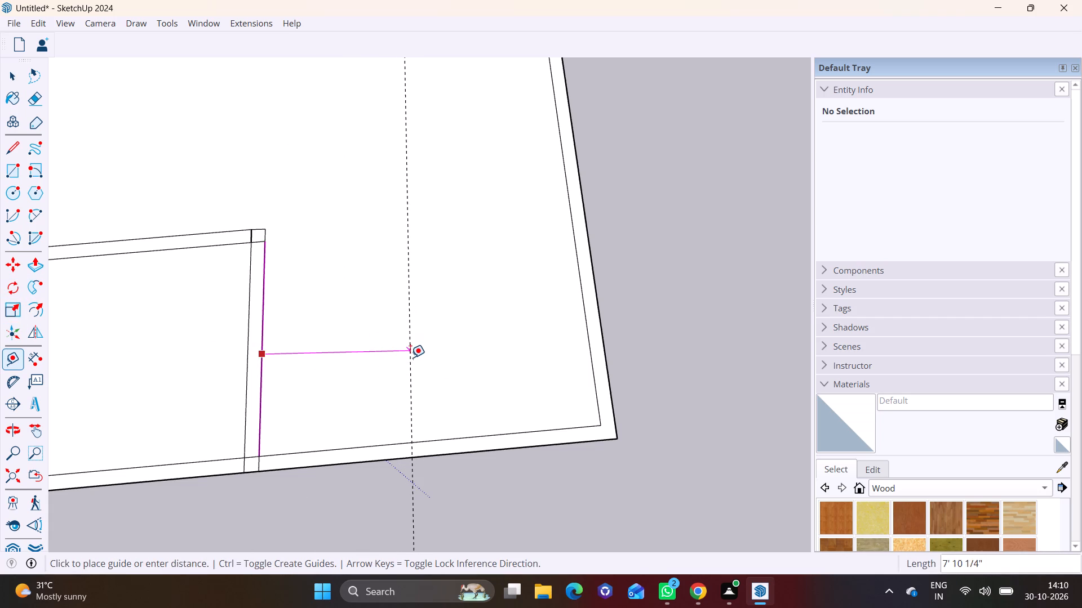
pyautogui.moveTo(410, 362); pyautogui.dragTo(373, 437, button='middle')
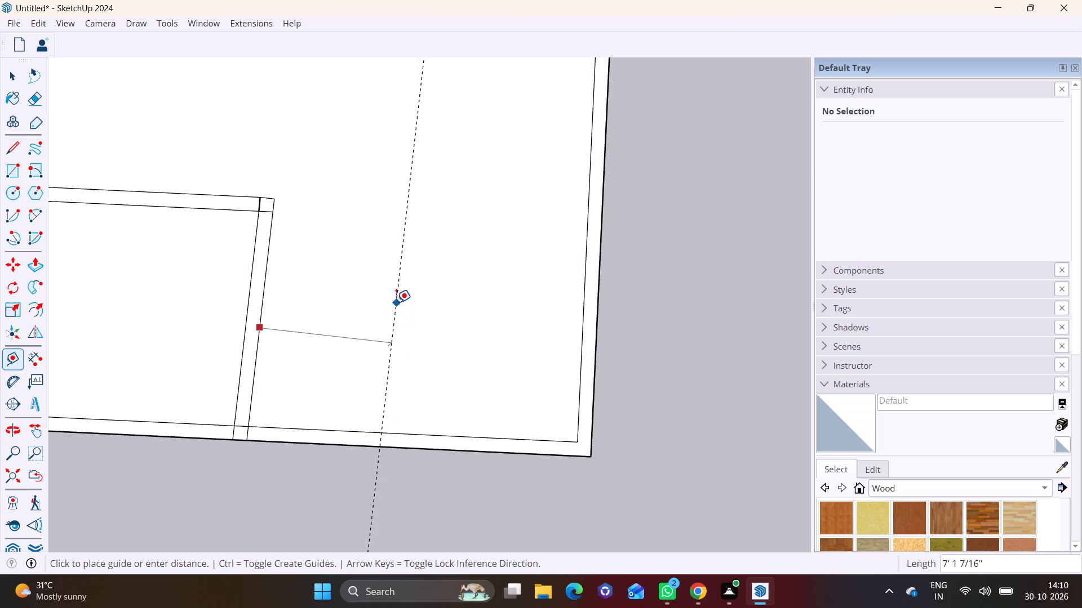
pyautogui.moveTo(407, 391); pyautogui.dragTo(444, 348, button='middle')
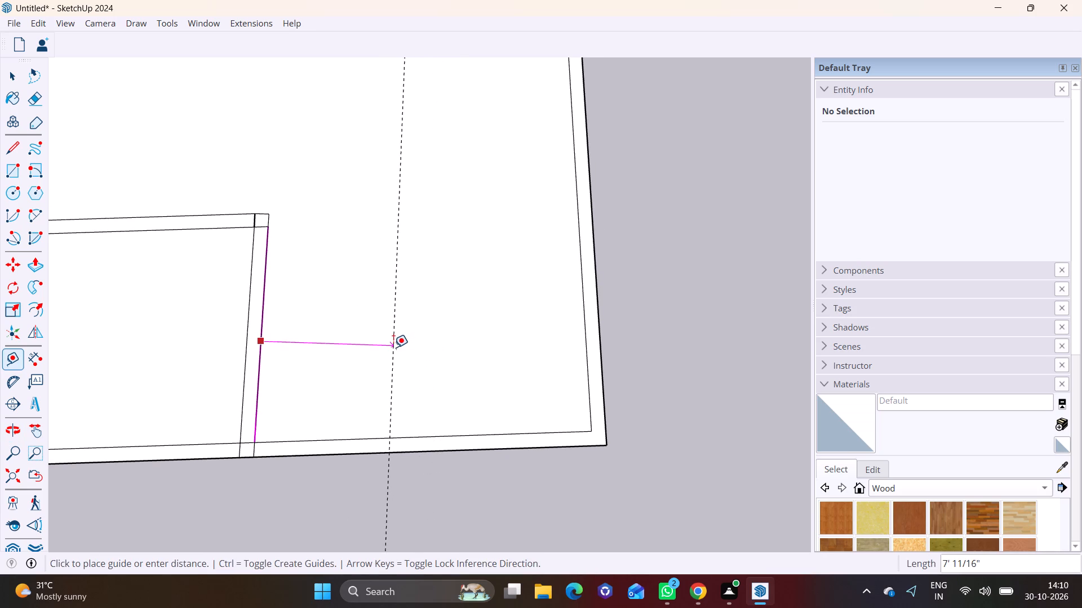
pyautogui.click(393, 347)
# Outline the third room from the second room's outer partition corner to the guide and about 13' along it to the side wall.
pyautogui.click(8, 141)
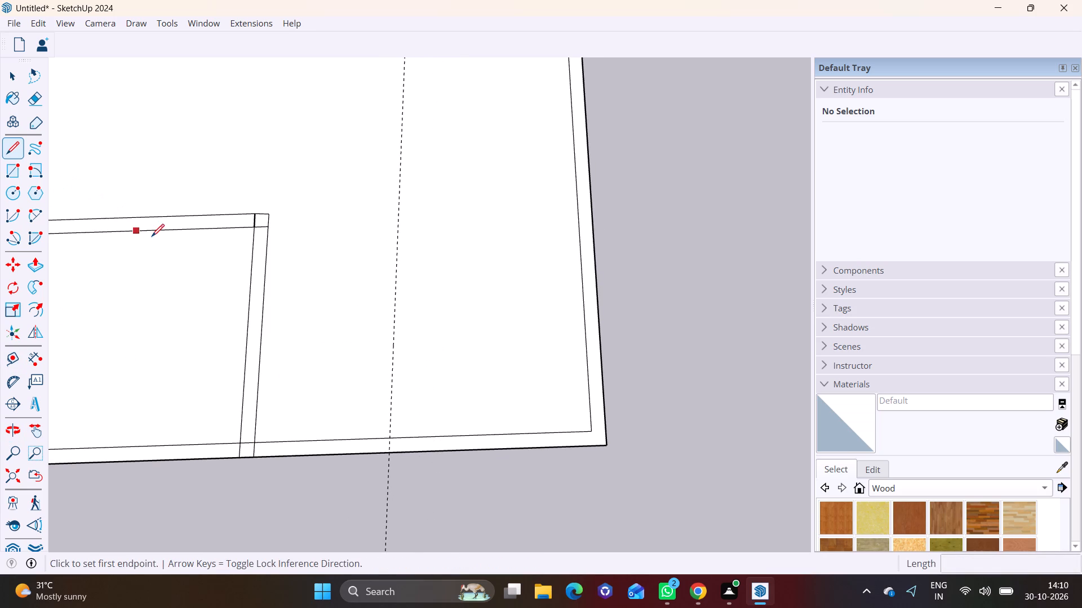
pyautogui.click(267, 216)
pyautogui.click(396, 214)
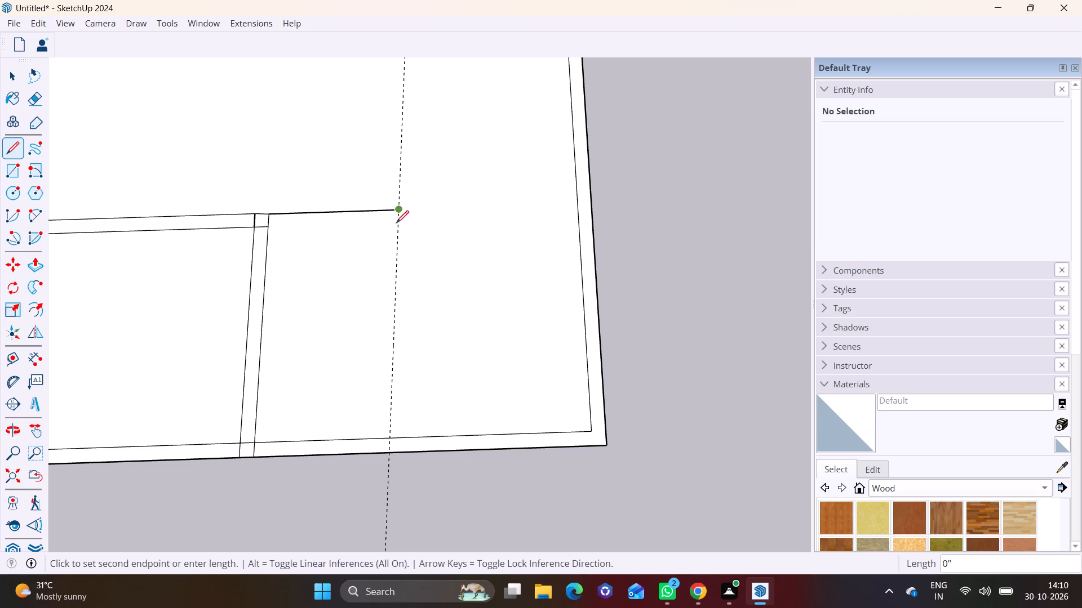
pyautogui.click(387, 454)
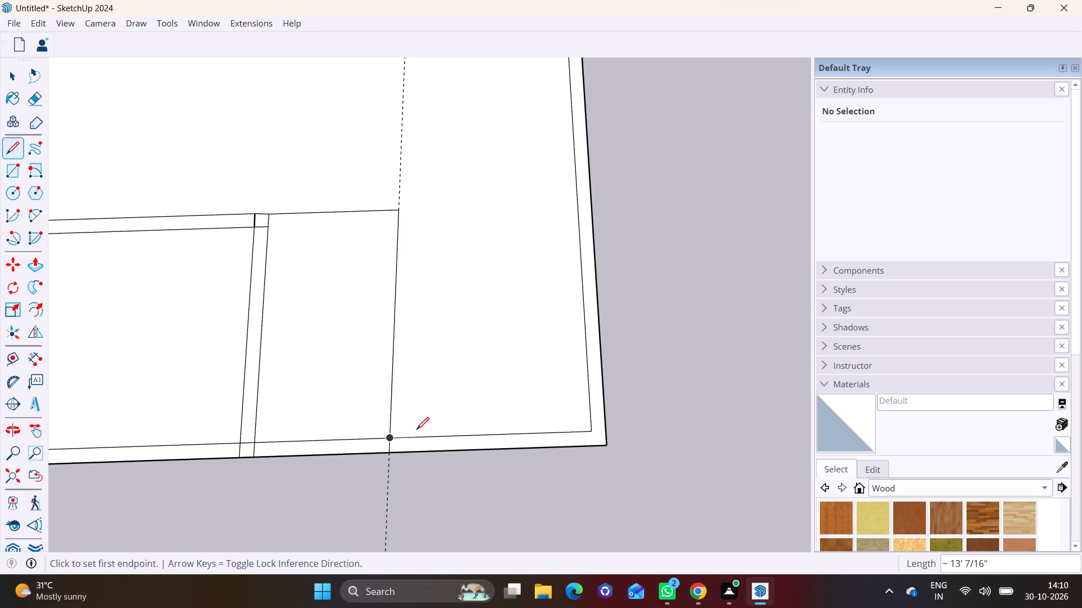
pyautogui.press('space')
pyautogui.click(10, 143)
# Move the 40' outer back wall line outward about 6' 5" to lengthen the house.
pyautogui.scroll(-3, 409, 332)
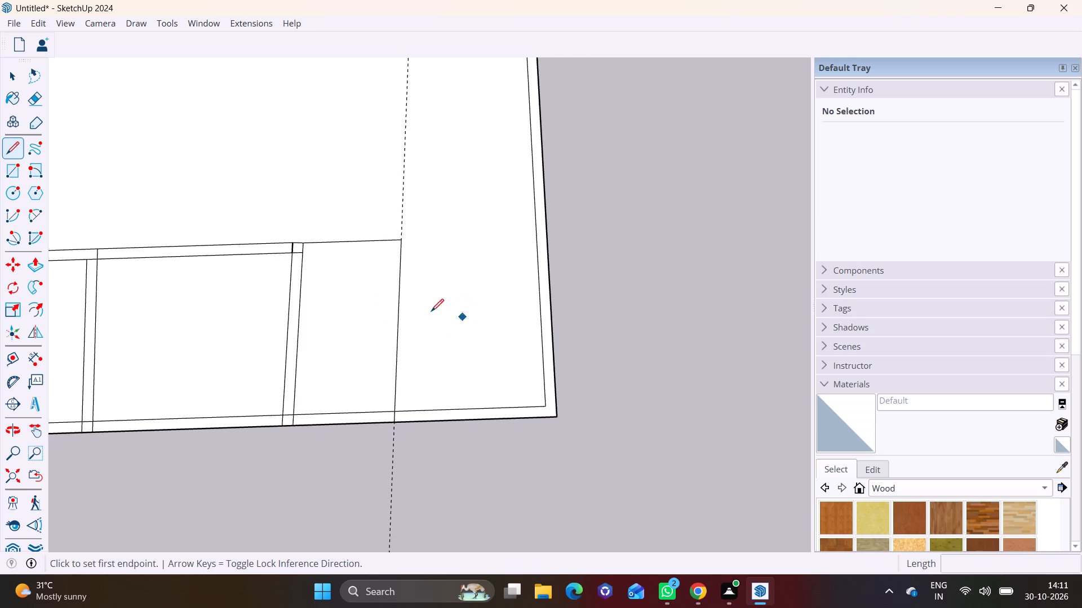
pyautogui.click(16, 77)
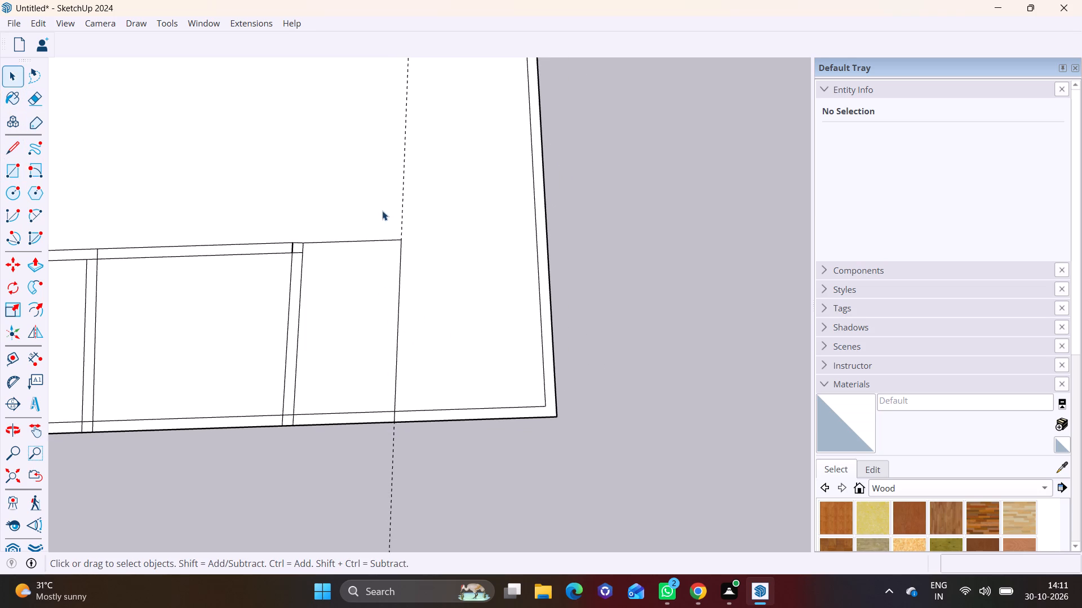
pyautogui.click(546, 234)
pyautogui.press('m')
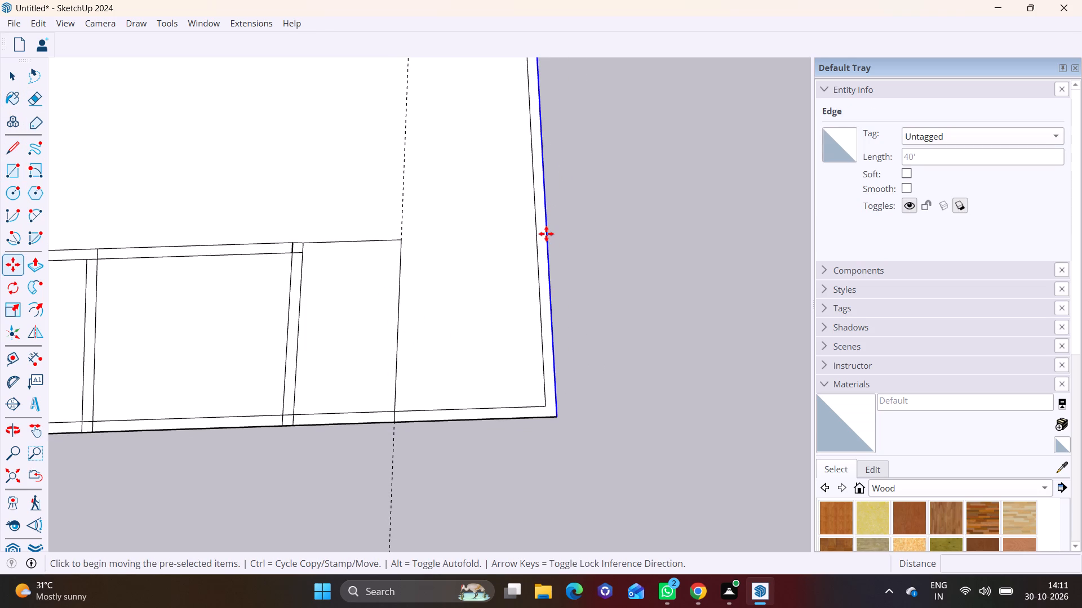
pyautogui.scroll(-2, 546, 234)
pyautogui.keyDown('shift'); pyautogui.moveTo(546, 234); pyautogui.dragTo(535, 430, button='middle'); pyautogui.keyUp('shift')
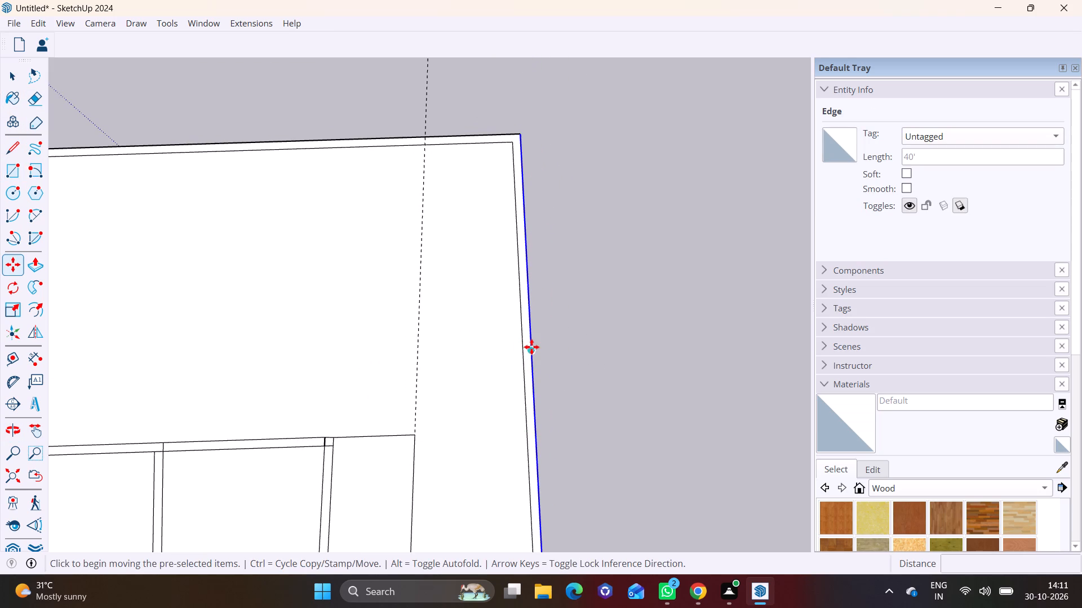
pyautogui.click(531, 347)
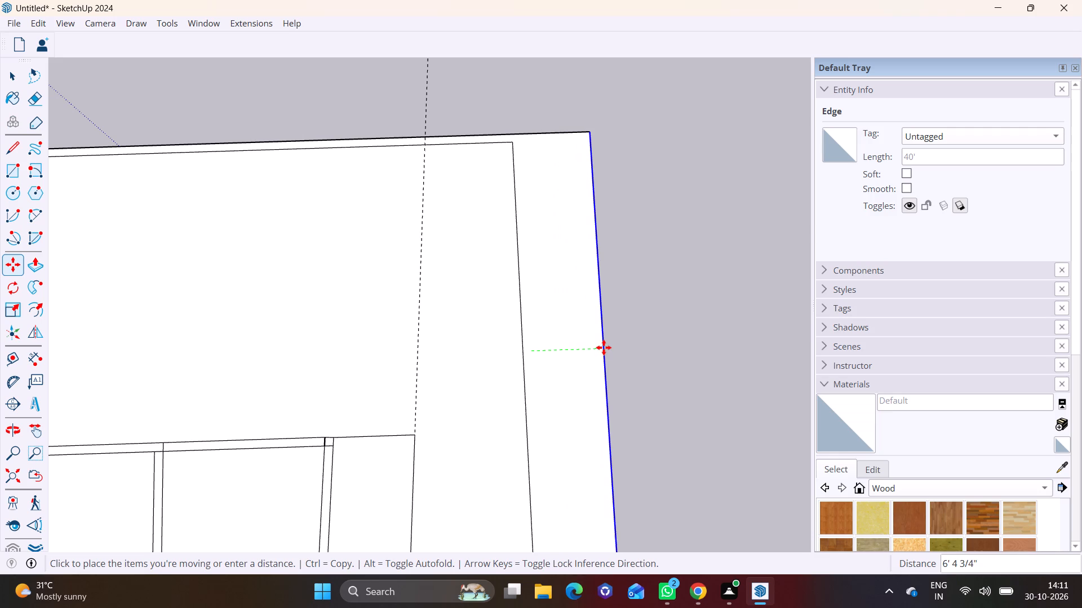
pyautogui.click(604, 347)
# Move the 38' 6" inner back wall line about 6' 4" toward the outer back wall line.
pyautogui.scroll(-3, 577, 400)
pyautogui.keyDown('shift'); pyautogui.moveTo(577, 410); pyautogui.dragTo(556, 319, button='middle'); pyautogui.keyUp('shift')
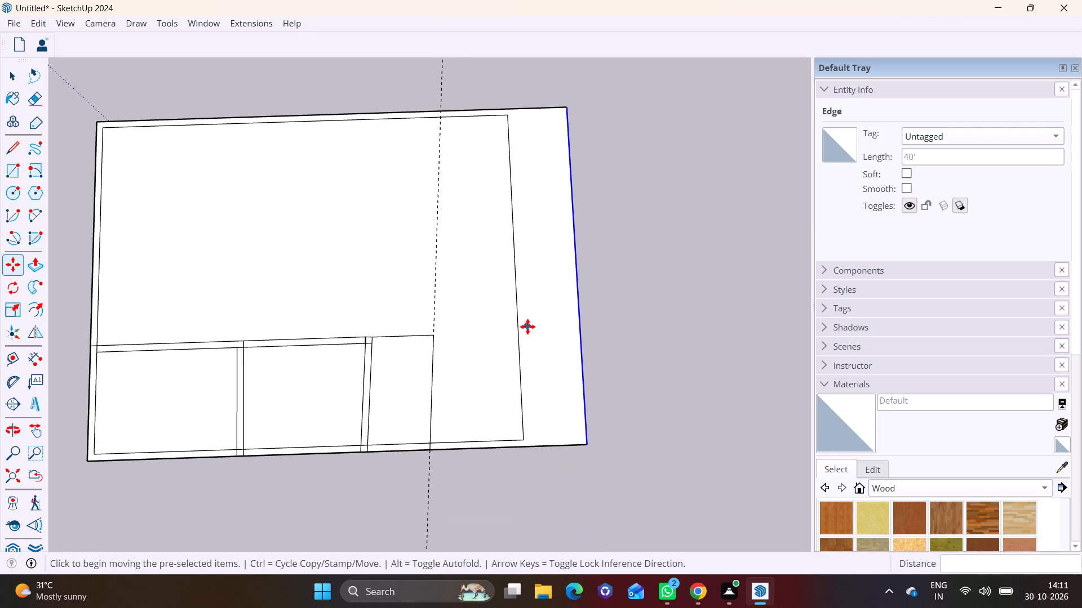
pyautogui.press('space')
pyautogui.click(518, 306)
pyautogui.rightClick(516, 306)
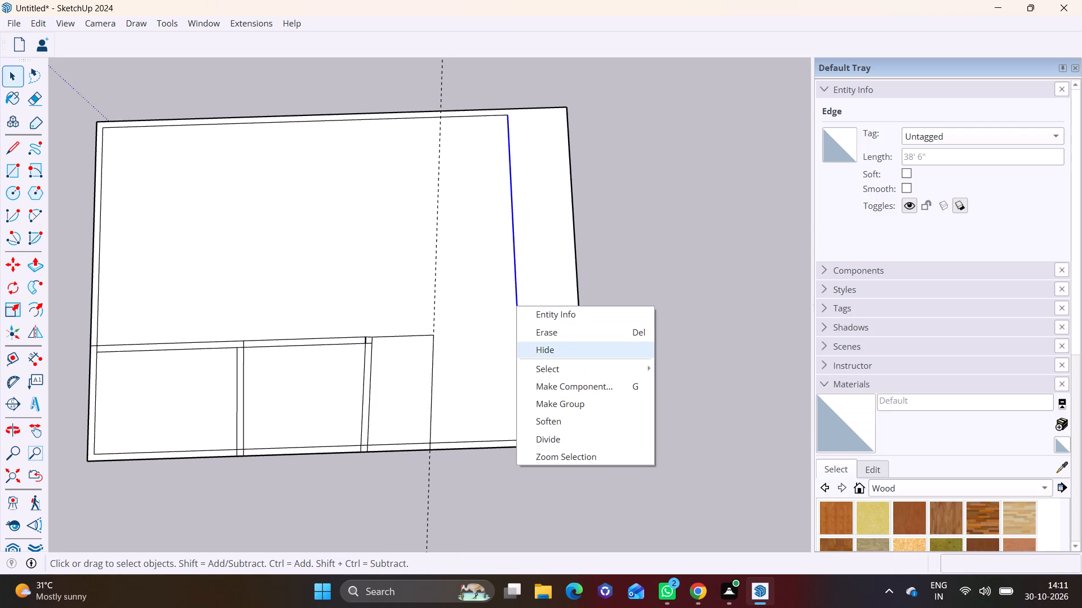
pyautogui.press('m')
pyautogui.press('space')
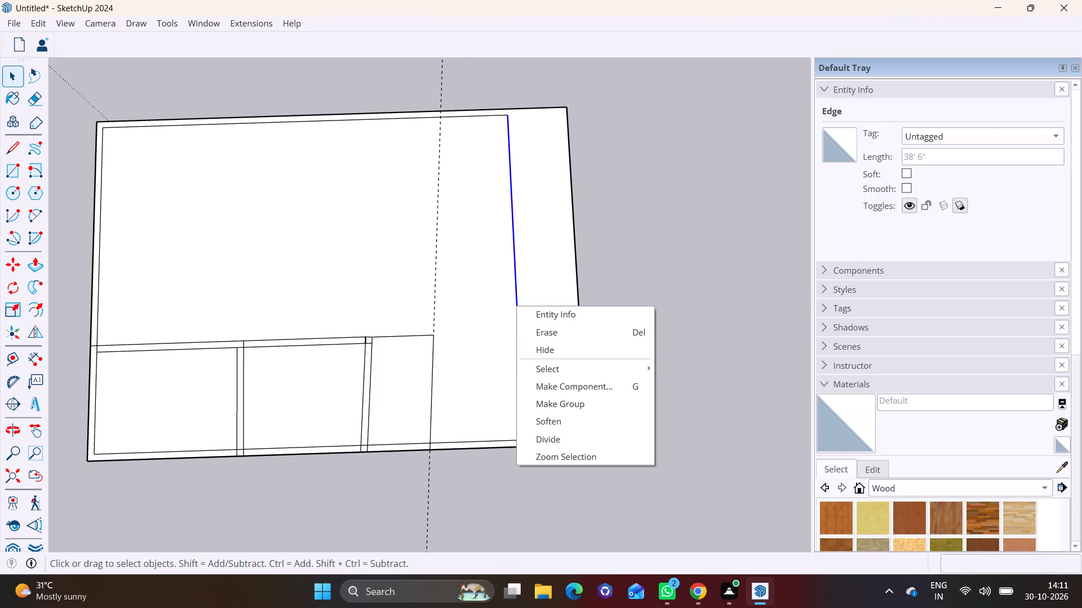
pyautogui.click(601, 278)
pyautogui.press('space')
pyautogui.click(516, 282)
pyautogui.press('space')
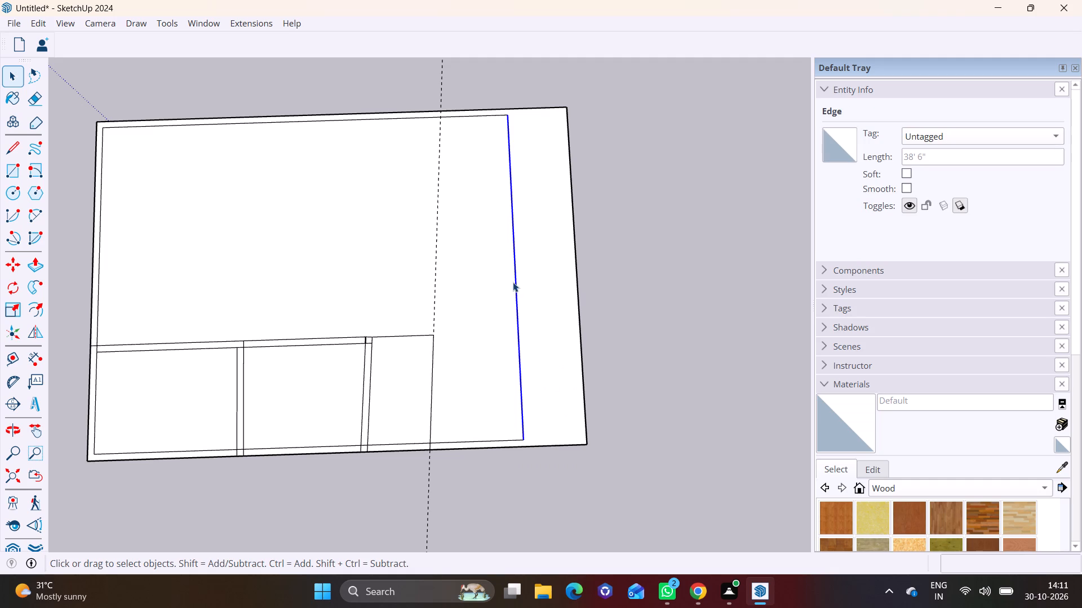
pyautogui.press('m')
pyautogui.click(516, 278)
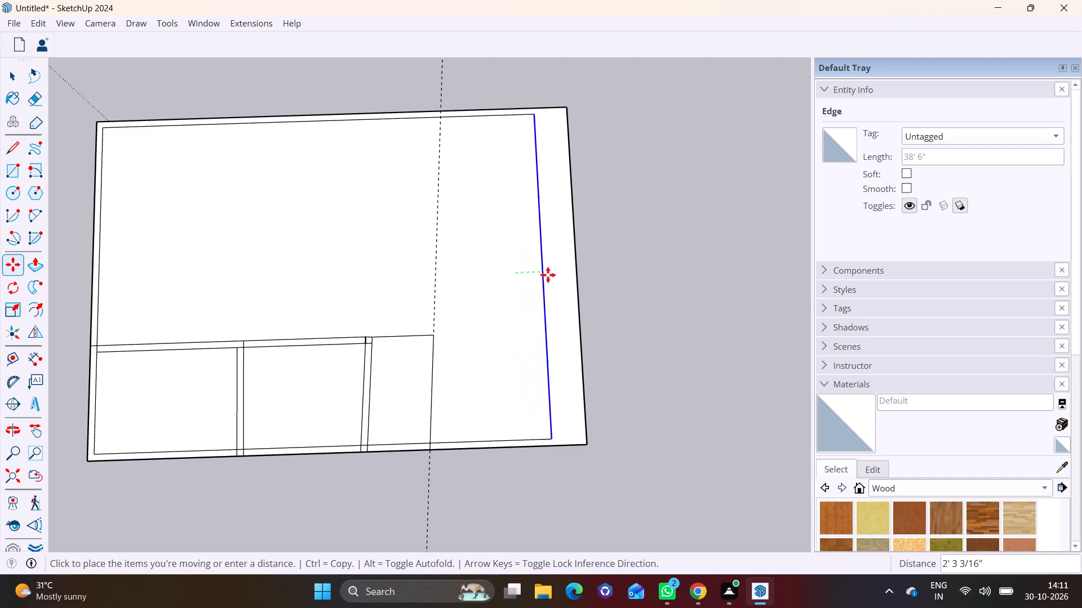
pyautogui.click(570, 272)
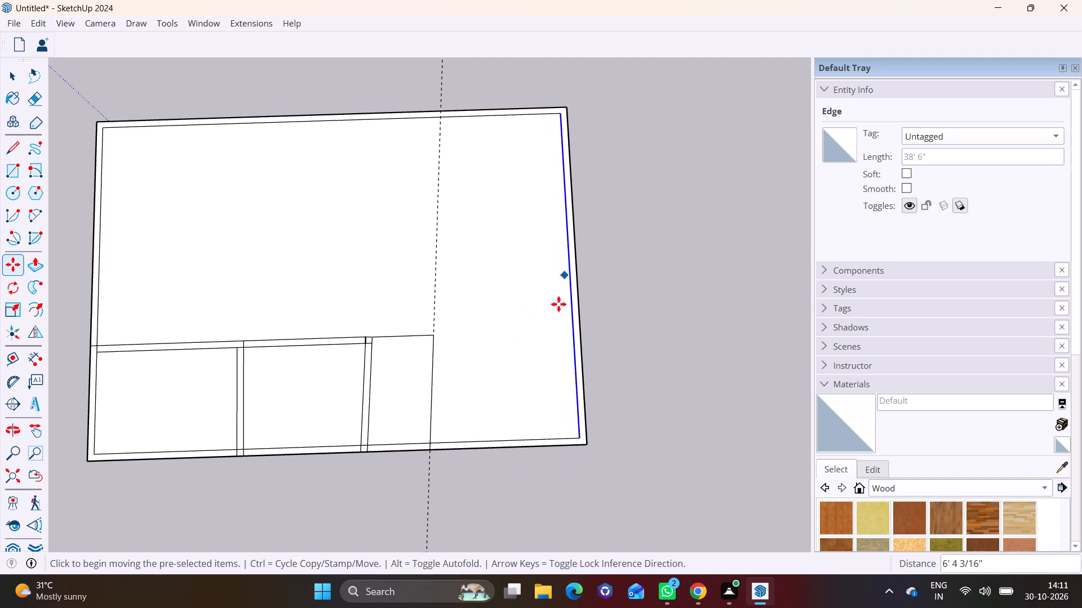
pyautogui.moveTo(548, 366); pyautogui.dragTo(542, 381)
pyautogui.press('space')
pyautogui.click(521, 504)
# Erase the third room's back line running along the guide to the inner side wall line.
pyautogui.scroll(-2, 521, 504)
pyautogui.moveTo(521, 501); pyautogui.dragTo(563, 349, button='middle')
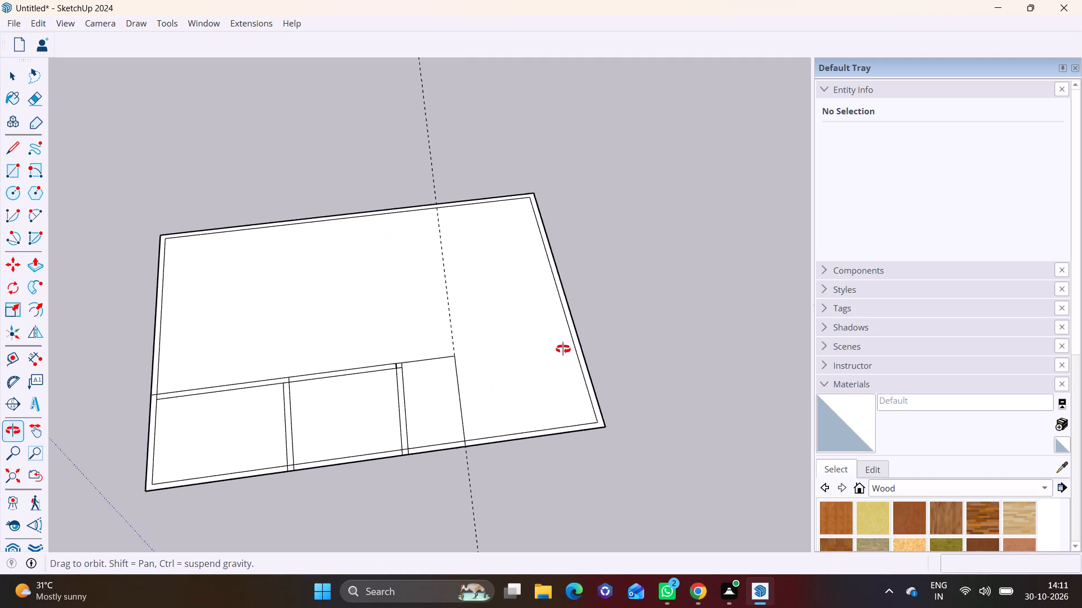
pyautogui.moveTo(563, 349); pyautogui.dragTo(564, 346, button='middle')
pyautogui.moveTo(405, 481); pyautogui.dragTo(712, 446, button='middle')
pyautogui.moveTo(489, 440); pyautogui.dragTo(636, 480, button='middle')
pyautogui.scroll(2, 527, 328)
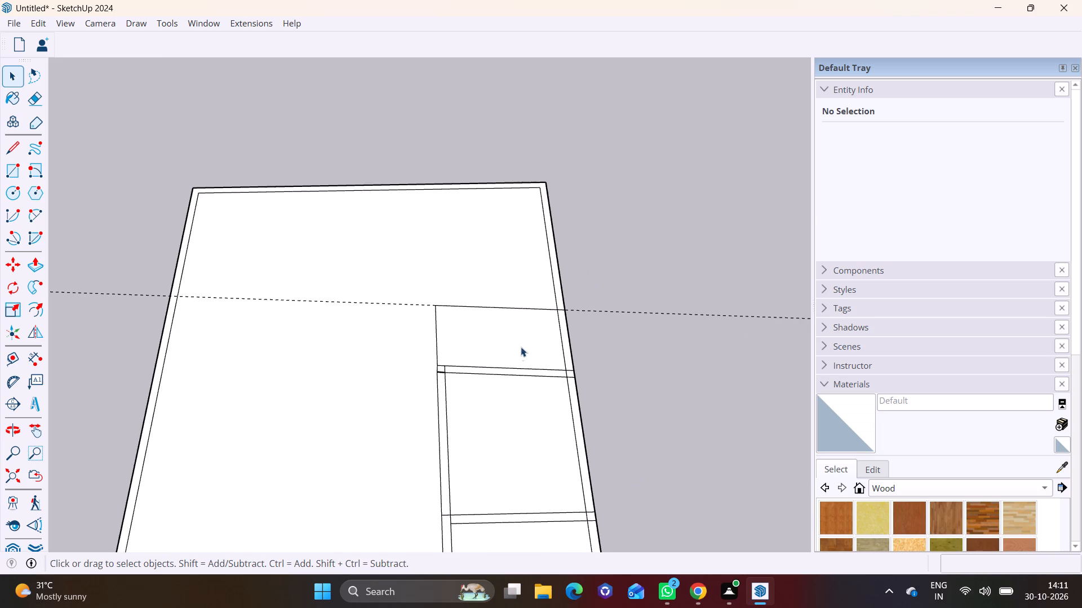
pyautogui.scroll(2, 521, 347)
pyautogui.press('space')
pyautogui.moveTo(398, 276); pyautogui.dragTo(460, 336)
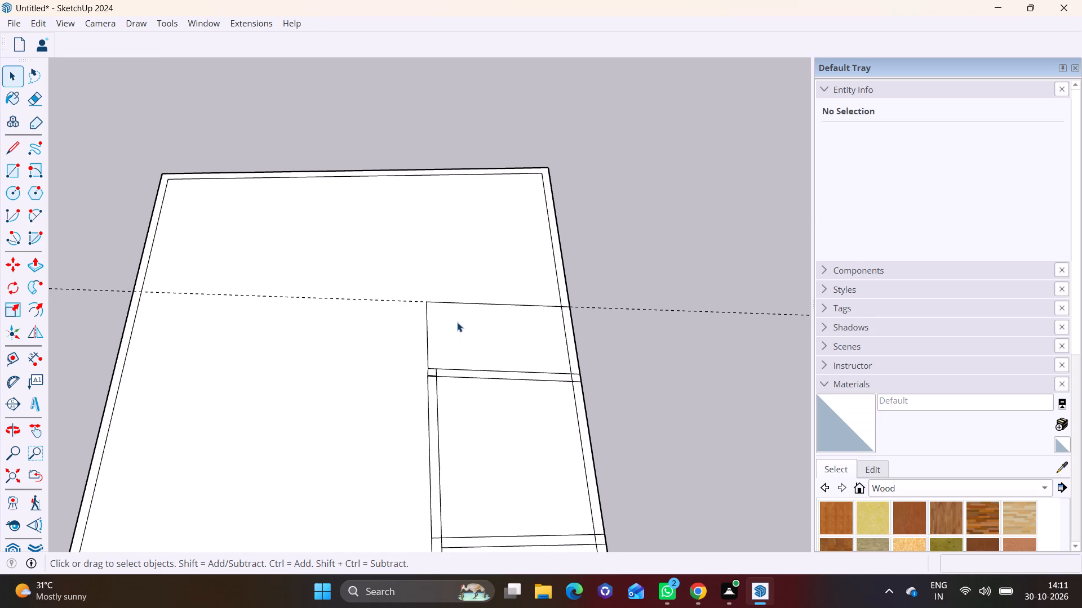
pyautogui.click(454, 302)
pyautogui.press('Delete')
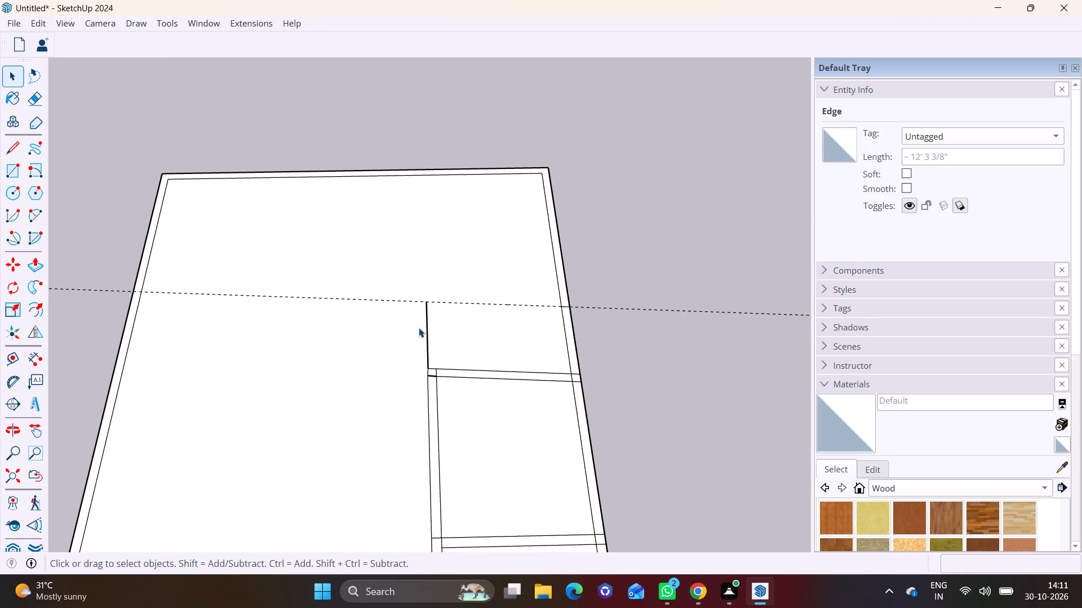
# Erase the third room's remaining side line and the construction guide behind the rooms.
pyautogui.click(425, 324)
pyautogui.press('Delete')
pyautogui.hscroll(-2, 438, 303)
pyautogui.keyDown('ctrl'); pyautogui.click(424, 306); pyautogui.keyUp('ctrl')
pyautogui.hotkey('ctrl', 'z')
pyautogui.moveTo(425, 309); pyautogui.dragTo(427, 309)
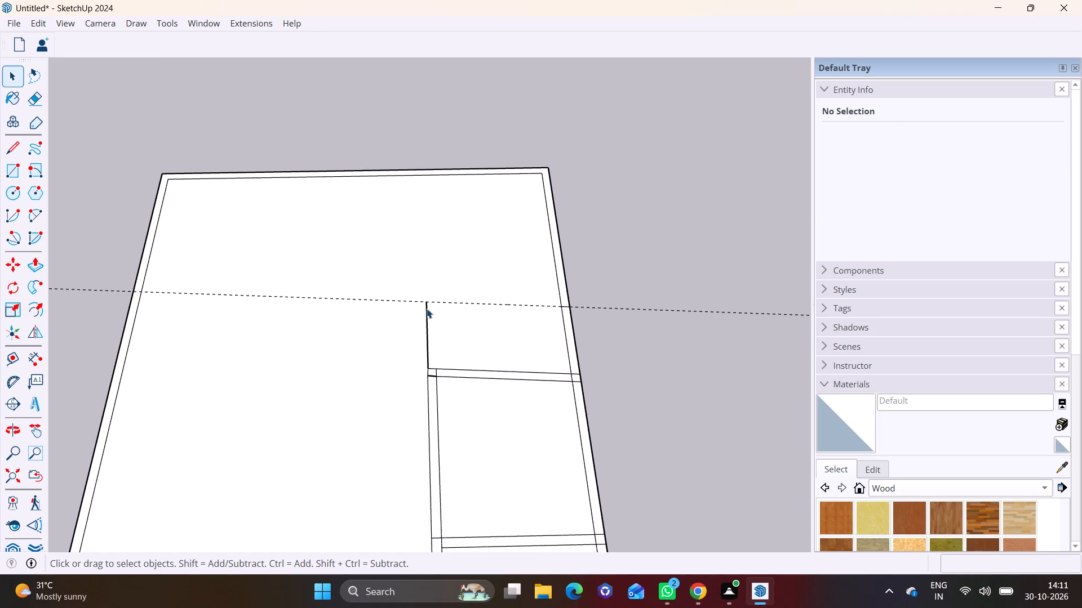
pyautogui.moveTo(427, 309); pyautogui.dragTo(443, 352)
pyautogui.click(430, 348)
pyautogui.click(427, 339)
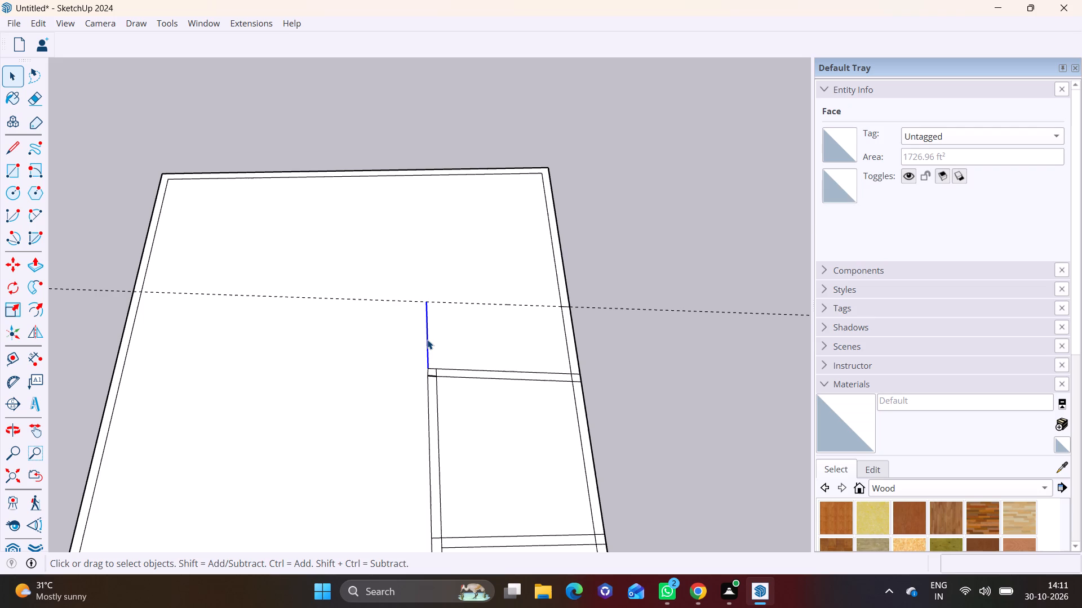
pyautogui.press('Delete')
pyautogui.click(474, 303)
pyautogui.press('Delete')
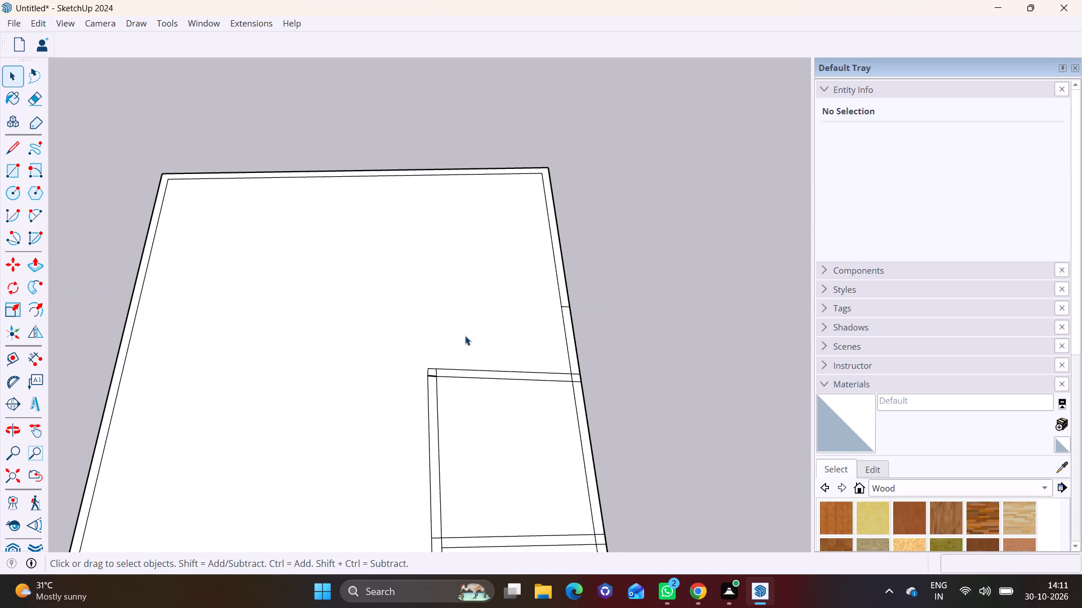
# Erase both lines of the second room's back partition between its side partition and the side wall.
pyautogui.moveTo(464, 338); pyautogui.dragTo(457, 450, button='middle')
pyautogui.scroll(-5, 455, 419)
pyautogui.keyDown('shift'); pyautogui.moveTo(455, 419); pyautogui.dragTo(459, 363, button='middle'); pyautogui.keyUp('shift')
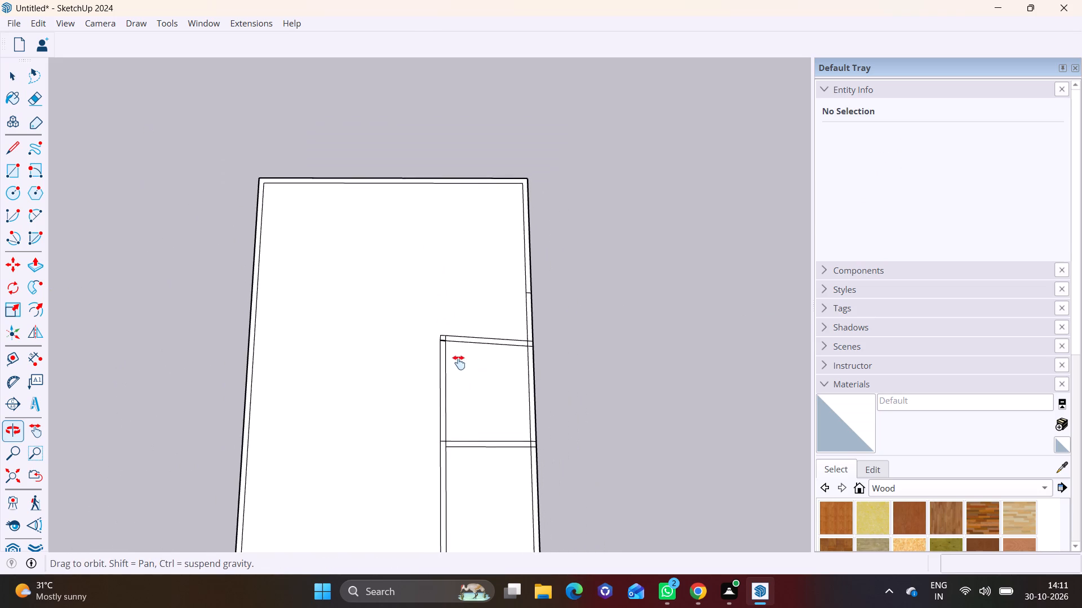
pyautogui.keyDown('shift'); pyautogui.moveTo(459, 363); pyautogui.dragTo(459, 357, button='middle'); pyautogui.keyUp('shift')
pyautogui.scroll(3, 461, 357)
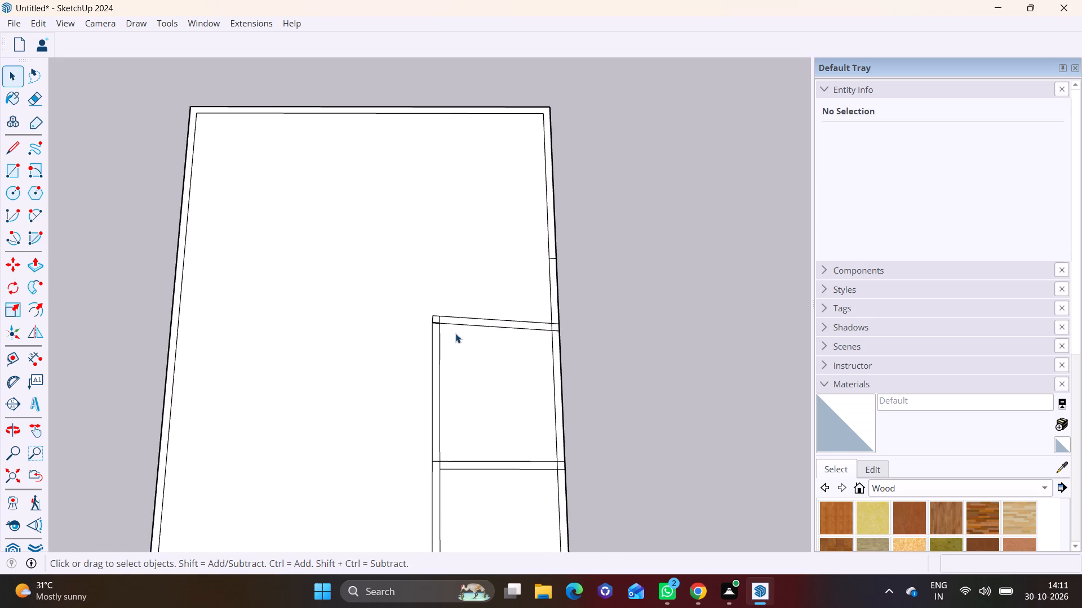
pyautogui.click(476, 324)
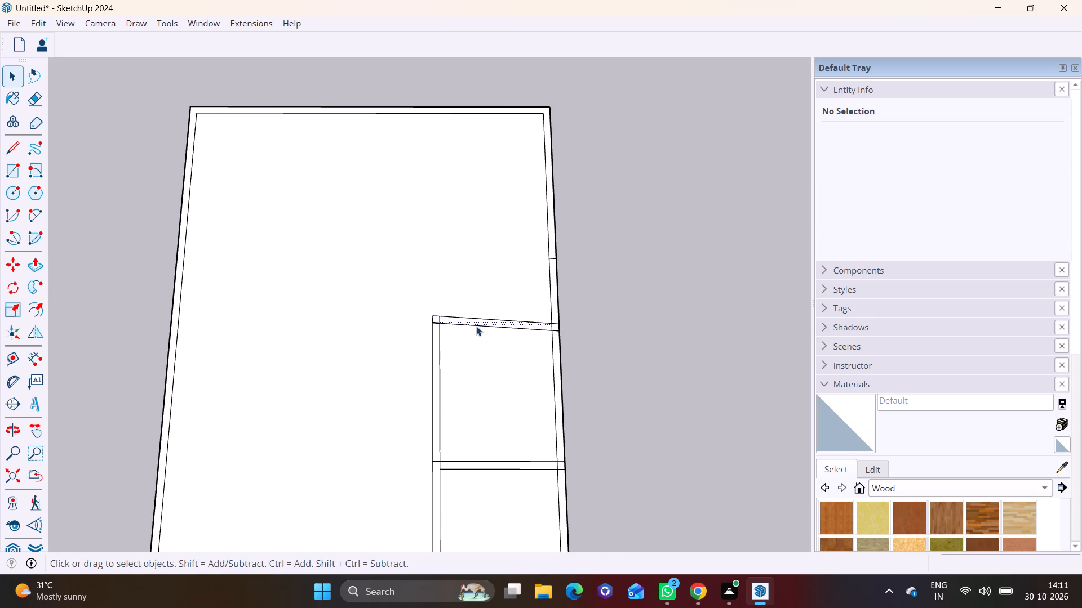
pyautogui.click(476, 326)
pyautogui.press('Delete')
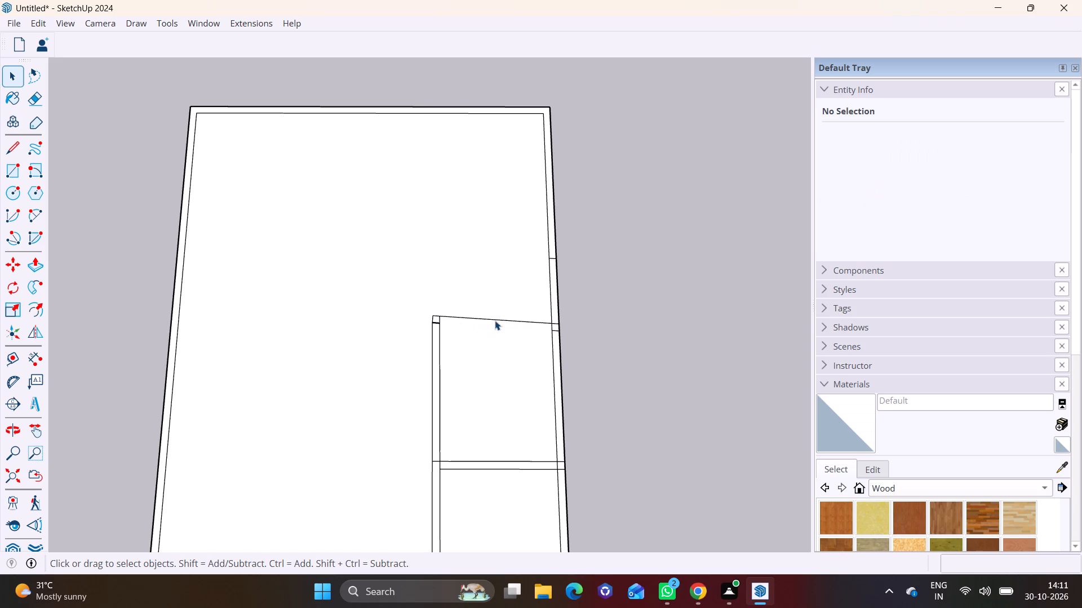
pyautogui.click(495, 320)
pyautogui.press('Delete')
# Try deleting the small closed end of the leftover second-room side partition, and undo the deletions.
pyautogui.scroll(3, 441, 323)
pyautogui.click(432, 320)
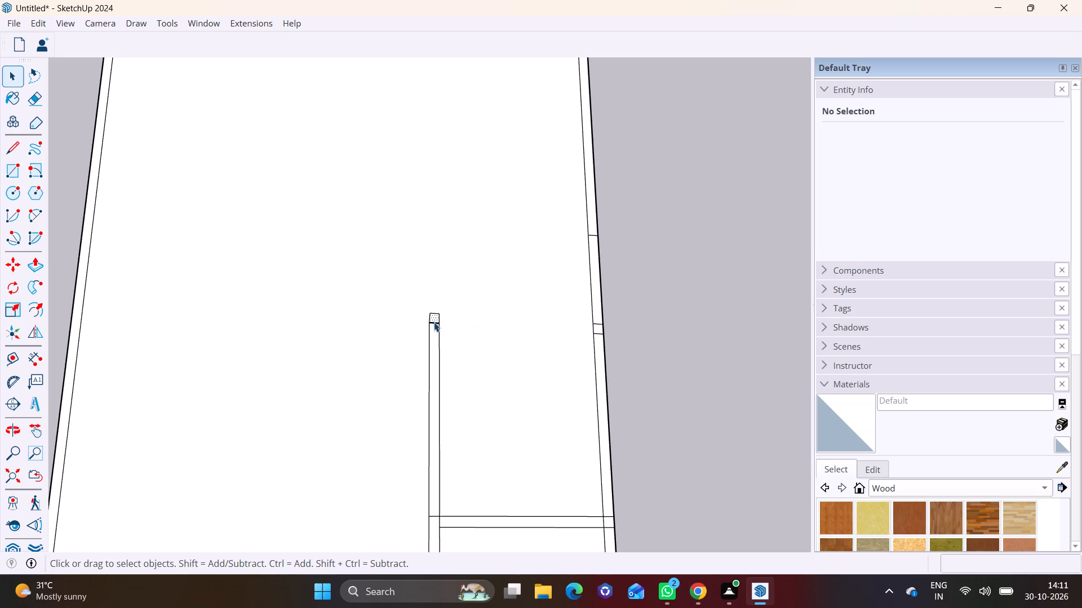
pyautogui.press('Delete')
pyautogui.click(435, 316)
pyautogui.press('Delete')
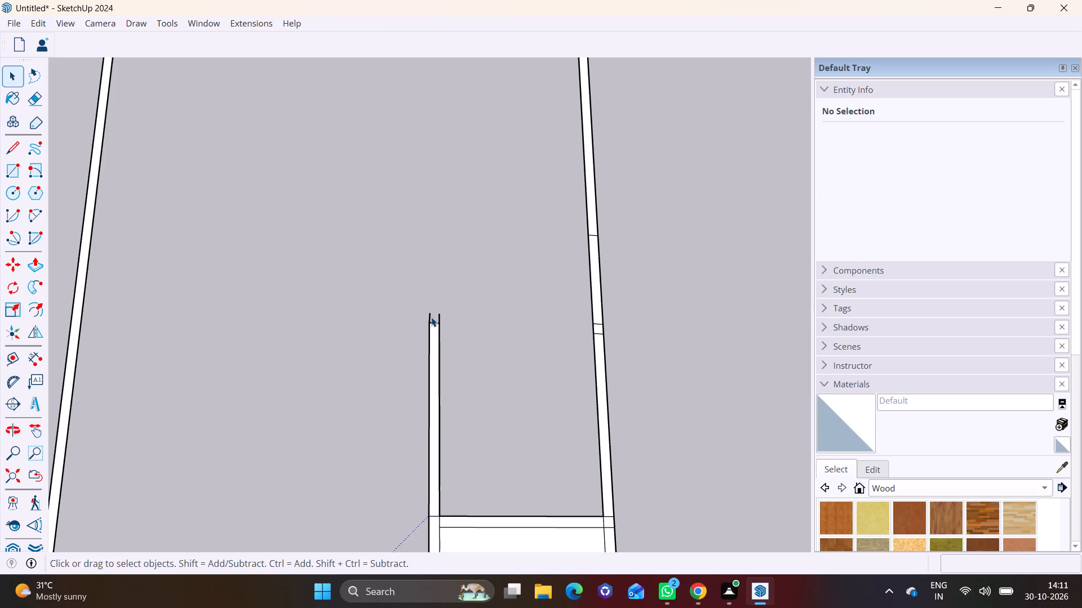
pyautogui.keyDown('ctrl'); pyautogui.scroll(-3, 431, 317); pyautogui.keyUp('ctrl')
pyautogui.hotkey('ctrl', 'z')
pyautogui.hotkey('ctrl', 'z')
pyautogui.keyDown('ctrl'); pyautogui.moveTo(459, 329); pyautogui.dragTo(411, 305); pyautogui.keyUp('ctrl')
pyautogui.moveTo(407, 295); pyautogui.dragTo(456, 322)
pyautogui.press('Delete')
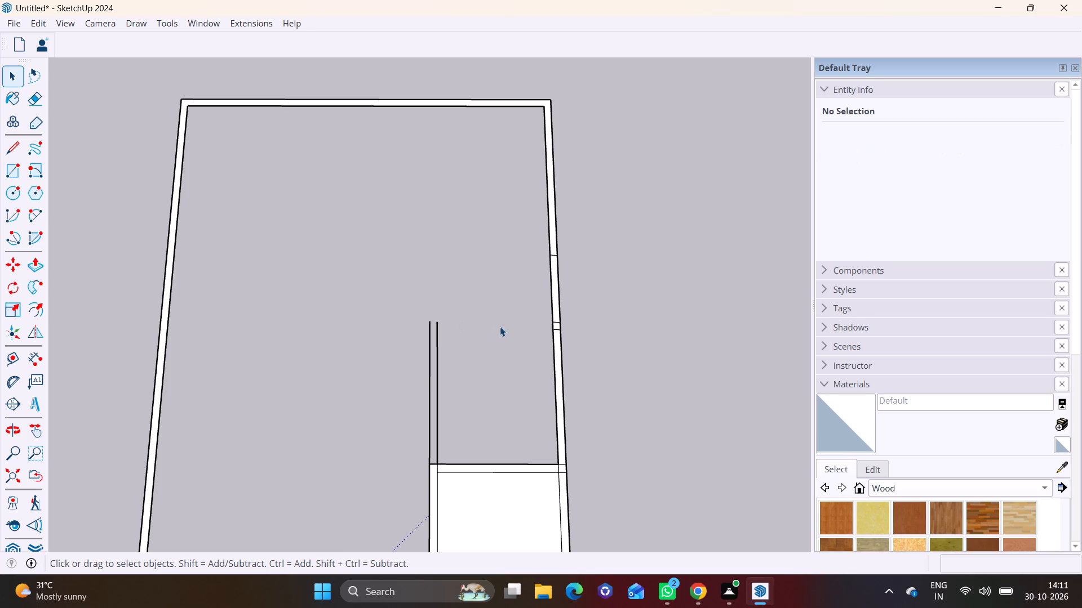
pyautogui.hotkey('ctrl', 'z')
# Erase the second room's leftover side partition lines, its closed end, and the two nearby short lines crossing the side wall.
pyautogui.scroll(5, 444, 323)
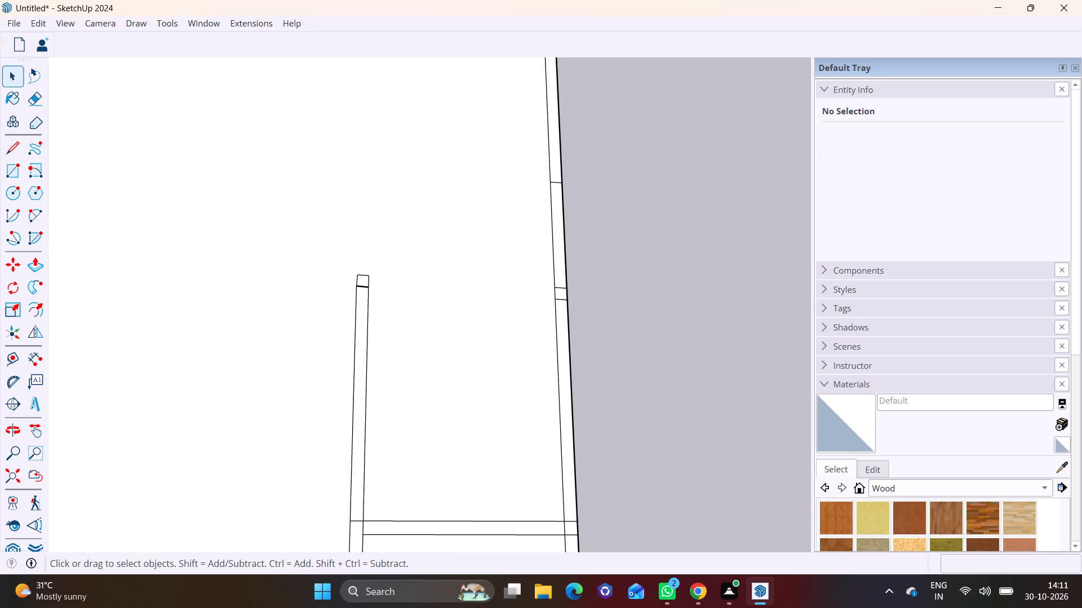
pyautogui.click(29, 92)
pyautogui.moveTo(351, 274); pyautogui.dragTo(380, 291)
pyautogui.moveTo(364, 270); pyautogui.dragTo(367, 289)
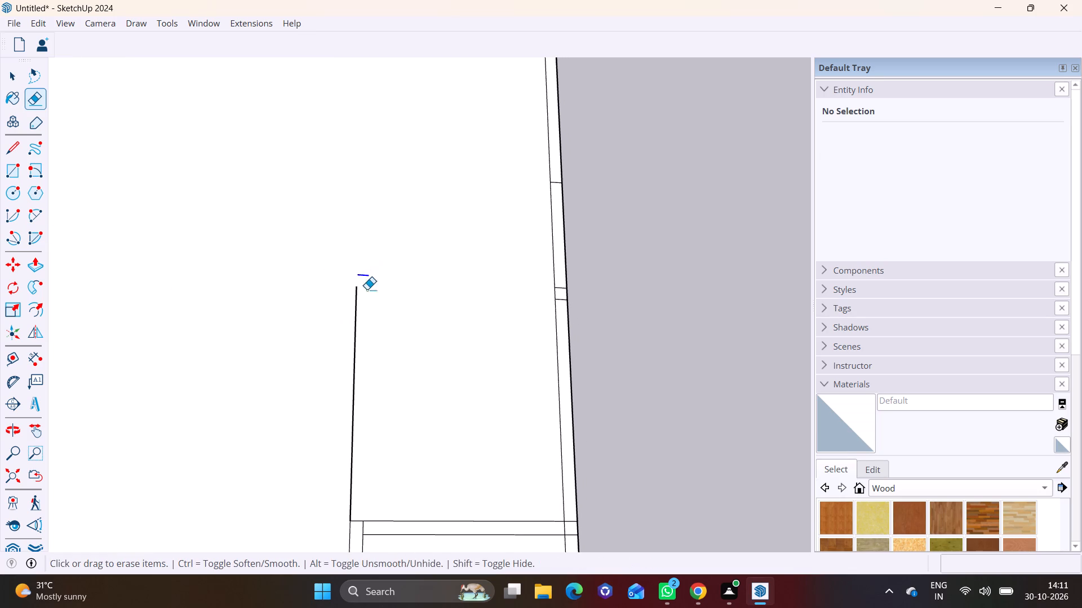
pyautogui.moveTo(367, 289); pyautogui.dragTo(370, 296)
pyautogui.moveTo(559, 284); pyautogui.dragTo(565, 324)
pyautogui.moveTo(332, 322); pyautogui.dragTo(375, 325)
# Place a guide parallel to the first room's back partition, about 21' behind it, at the remaining short line across the side wall.
pyautogui.scroll(-4, 394, 366)
pyautogui.moveTo(392, 421); pyautogui.dragTo(376, 326, button='middle')
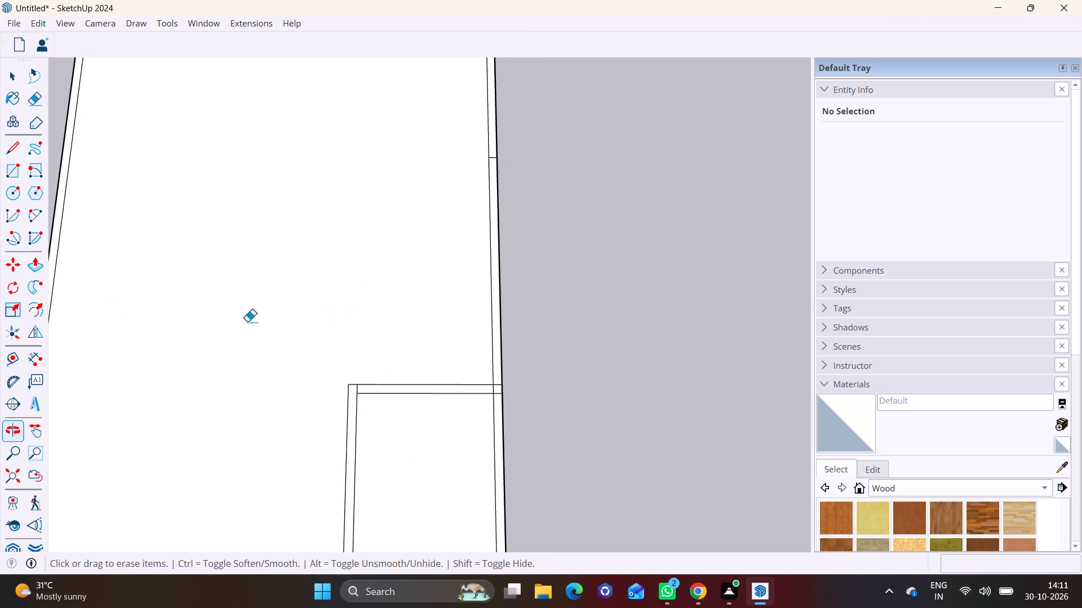
pyautogui.click(3, 360)
pyautogui.click(391, 387)
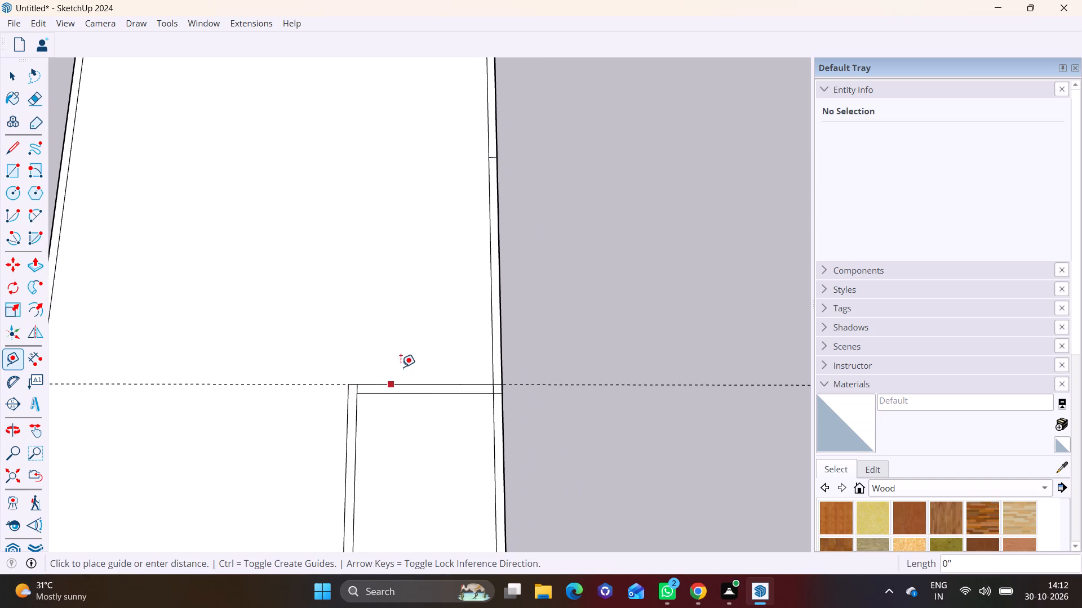
pyautogui.scroll(-1, 396, 199)
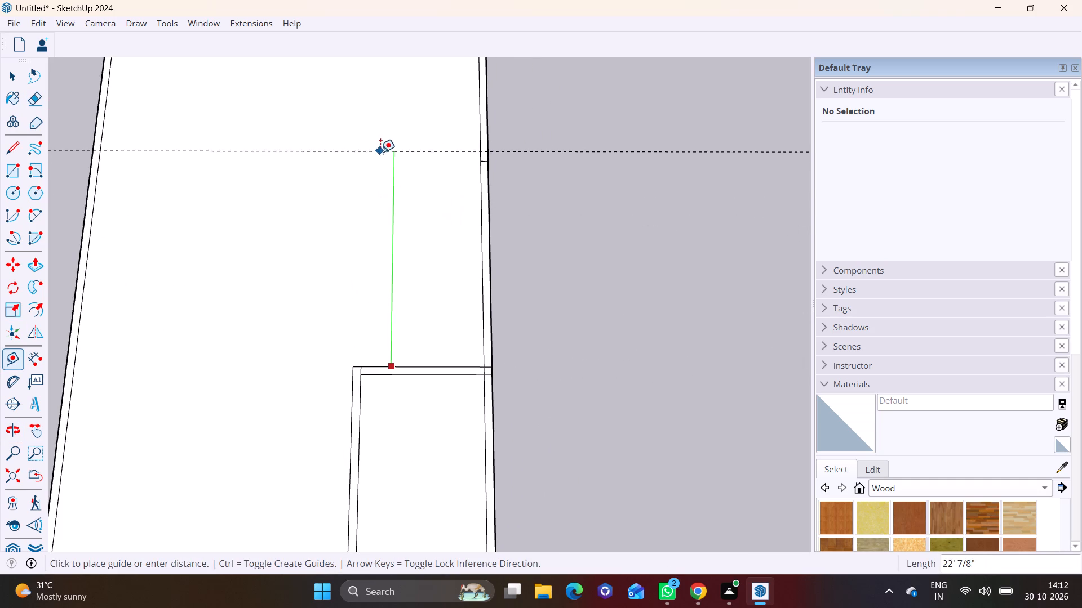
pyautogui.scroll(-1, 380, 152)
pyautogui.moveTo(404, 171); pyautogui.dragTo(409, 297, button='middle')
pyautogui.scroll(-2, 401, 379)
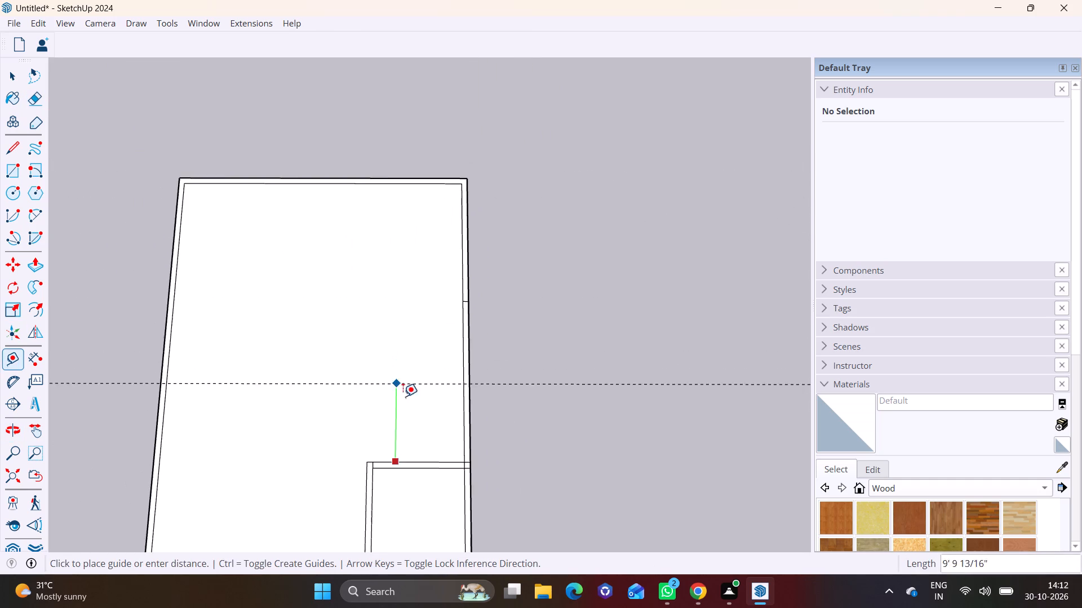
pyautogui.moveTo(397, 448); pyautogui.dragTo(211, 462, button='middle')
pyautogui.keyDown('shift'); pyautogui.moveTo(334, 342); pyautogui.dragTo(373, 296, button='middle'); pyautogui.keyUp('shift')
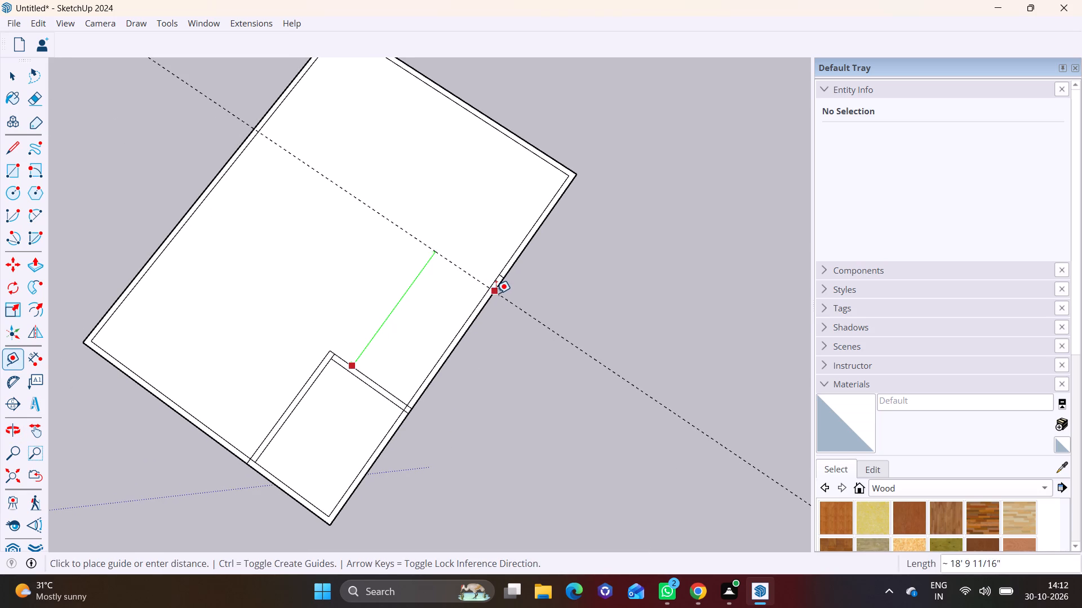
pyautogui.click(503, 278)
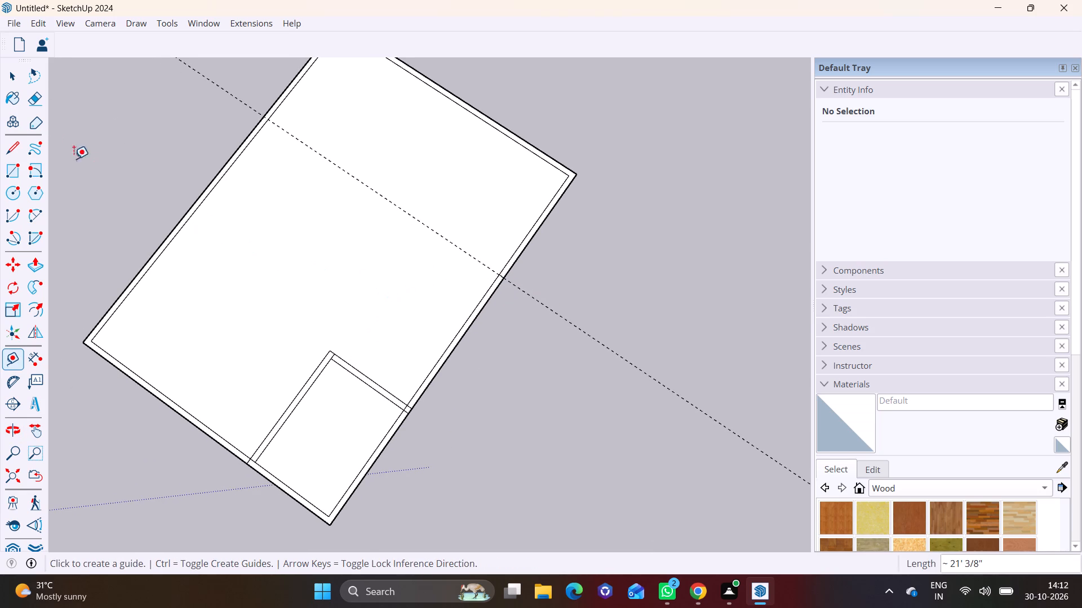
# Place two guides extending both lines of the first room's side partition toward the back of the house.
pyautogui.click(317, 364)
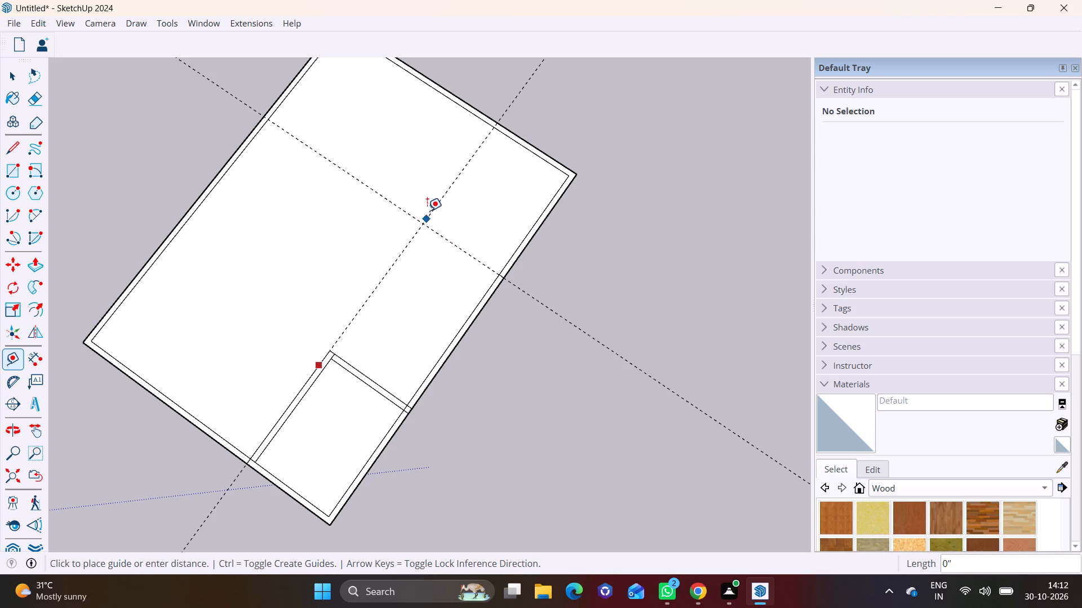
pyautogui.click(434, 203)
pyautogui.scroll(3, 331, 370)
pyautogui.click(321, 367)
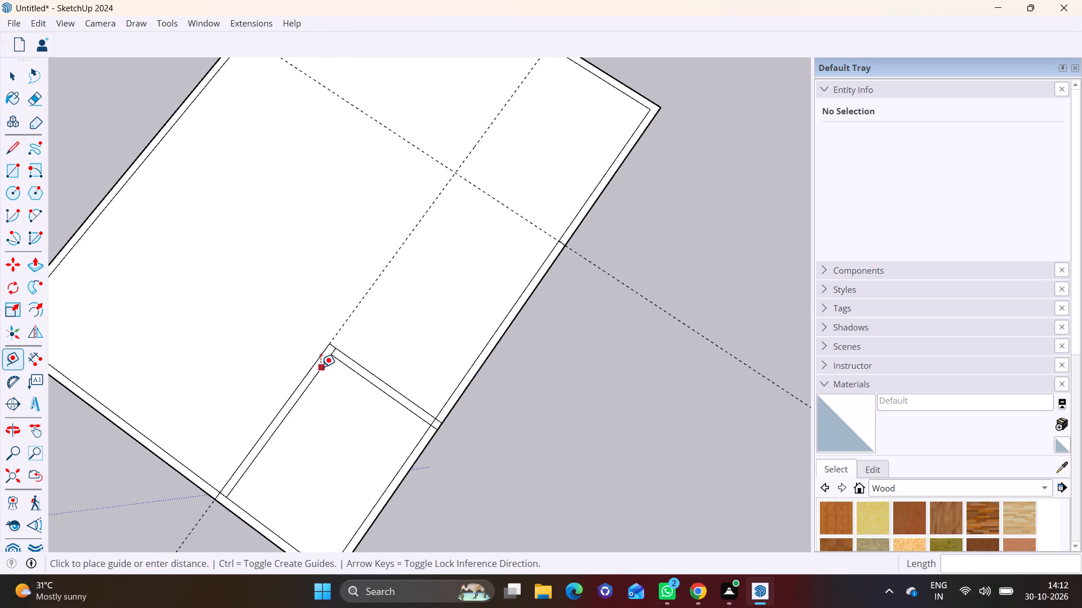
pyautogui.click(360, 325)
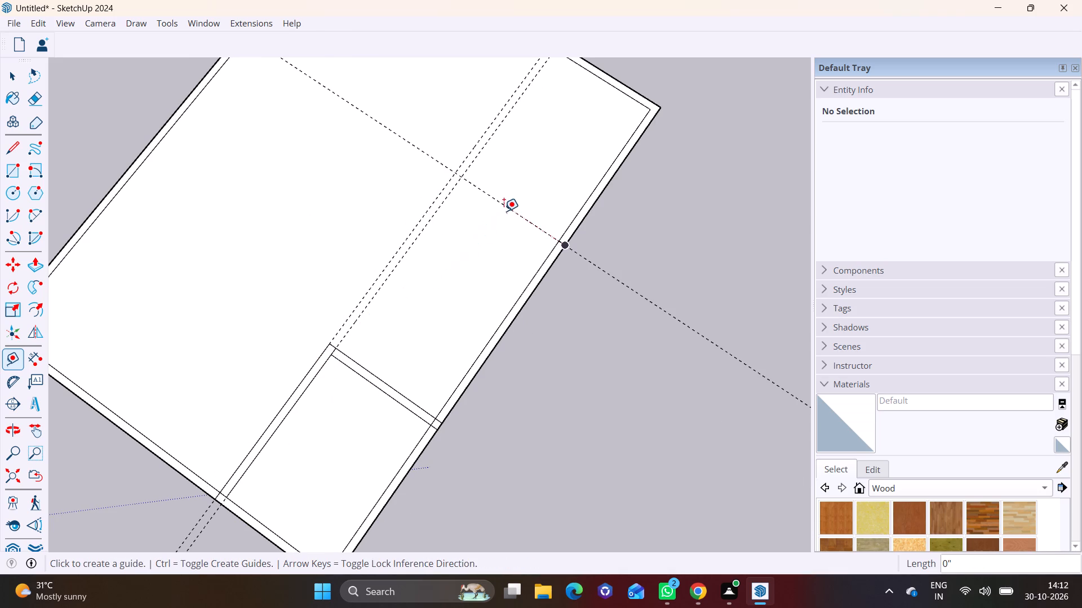
# Place a parallel guide 9" from the cross guide, on the side facing the first room.
pyautogui.click(512, 207)
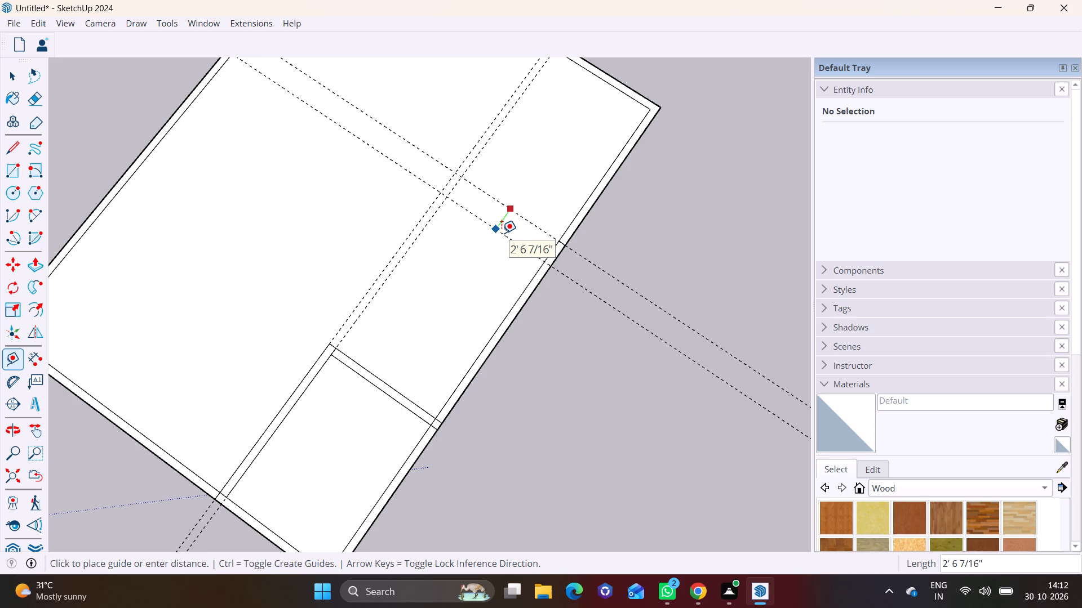
pyautogui.write('9"')
pyautogui.press('Return')
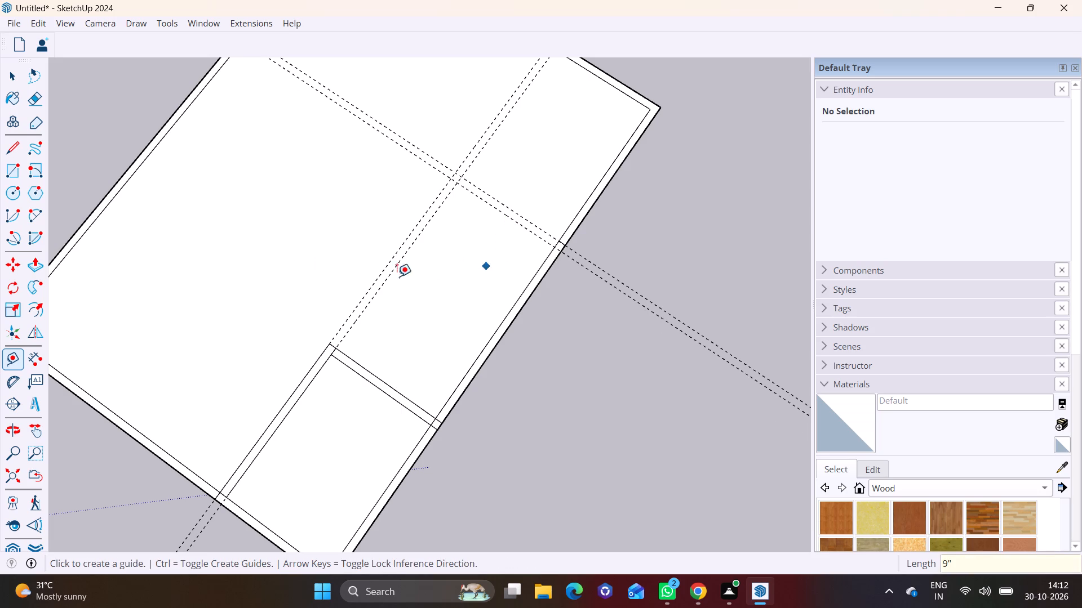
# Draw the second room's side and back partitions as two parallel L-shaped lines along the guides, ending at the outer side wall line.
pyautogui.click(17, 144)
pyautogui.scroll(1, 333, 327)
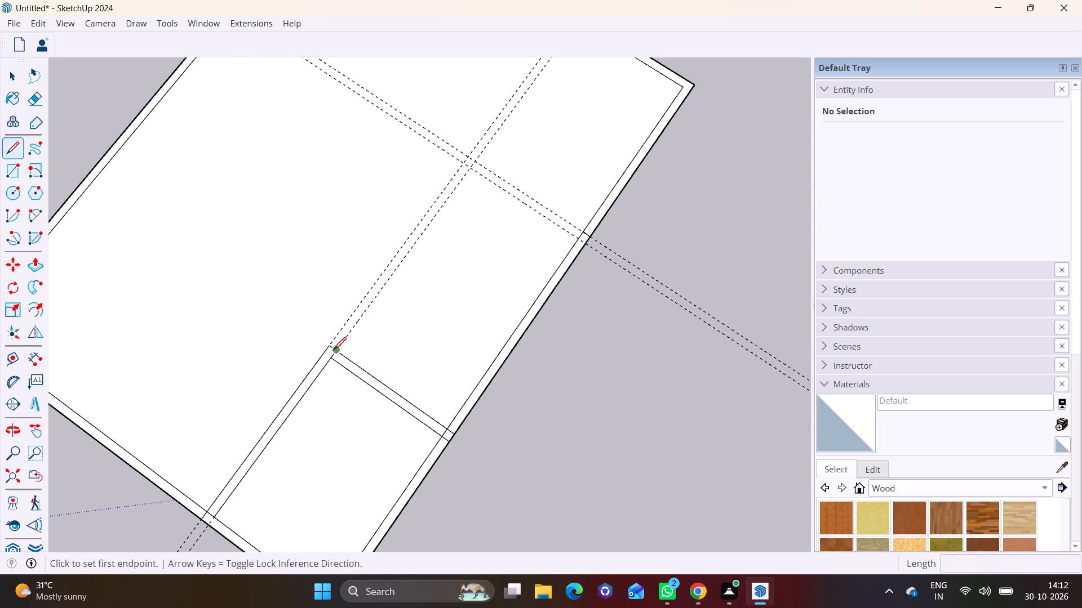
pyautogui.click(331, 346)
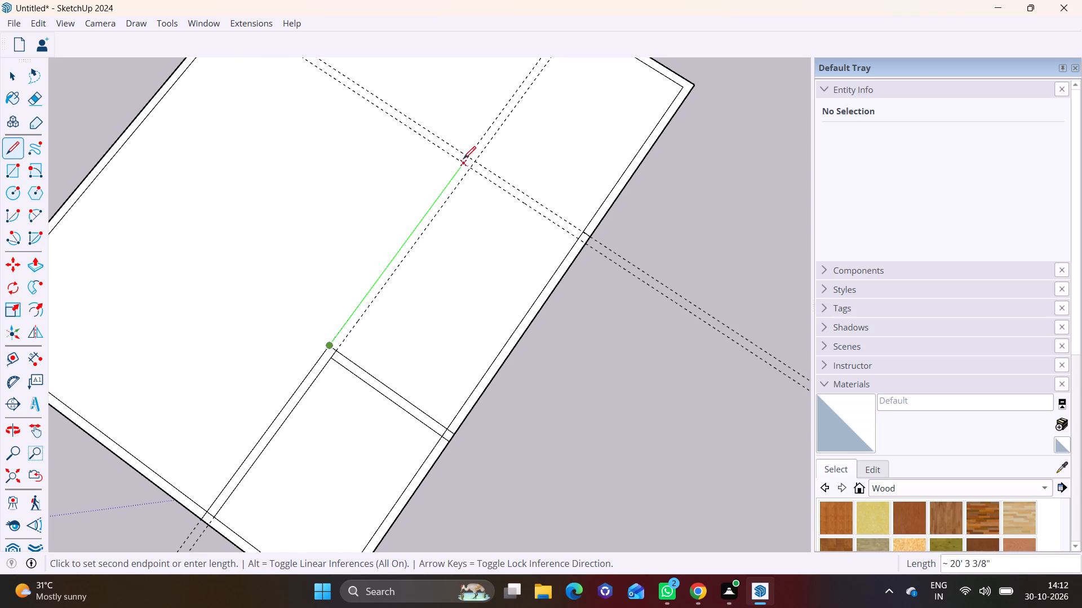
pyautogui.click(467, 154)
pyautogui.click(595, 235)
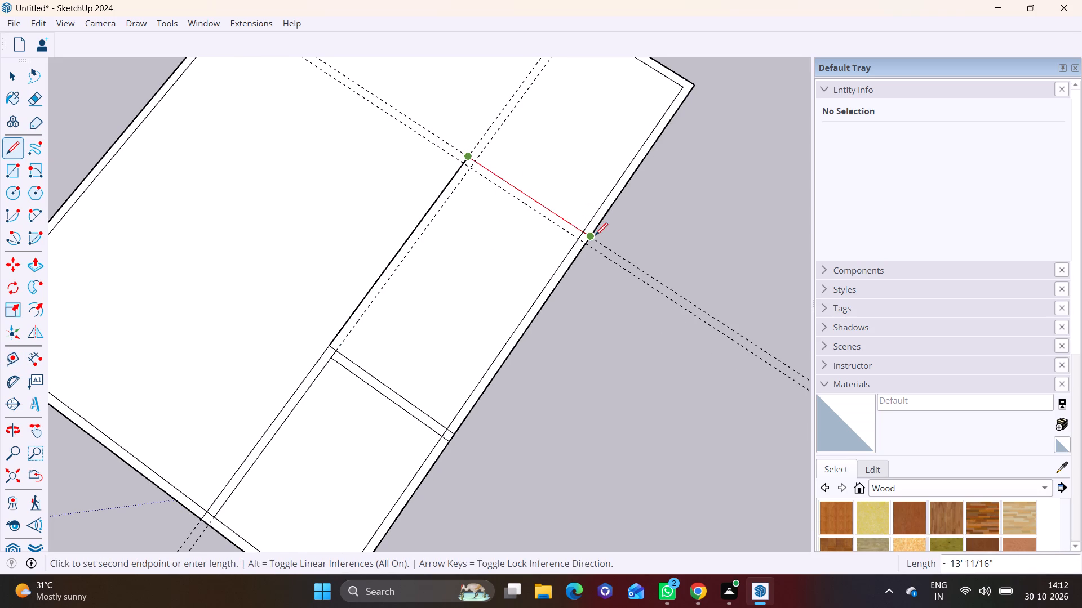
pyautogui.click(340, 353)
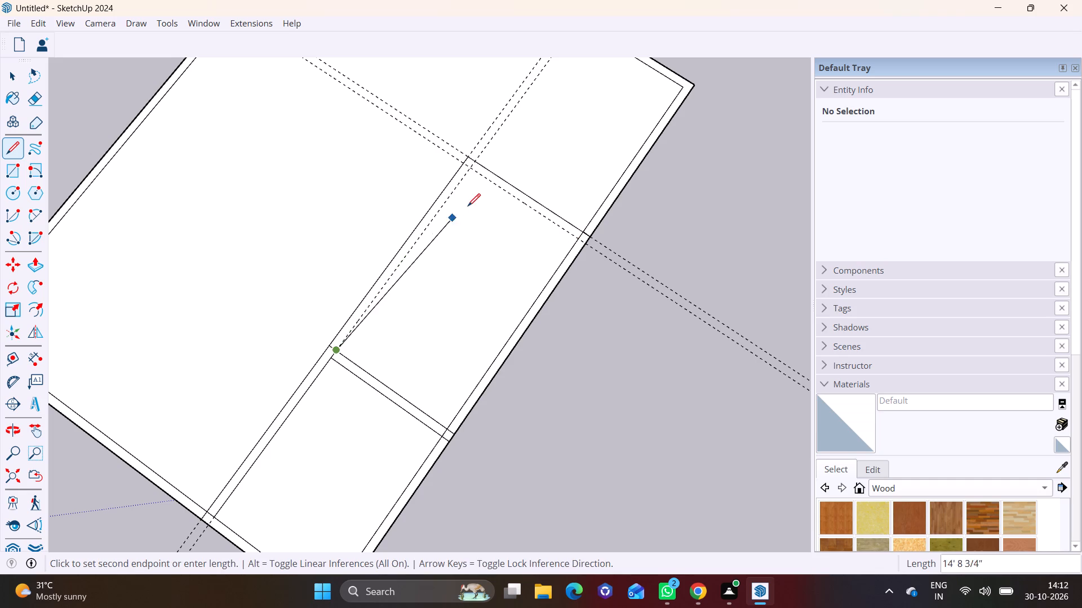
pyautogui.click(475, 170)
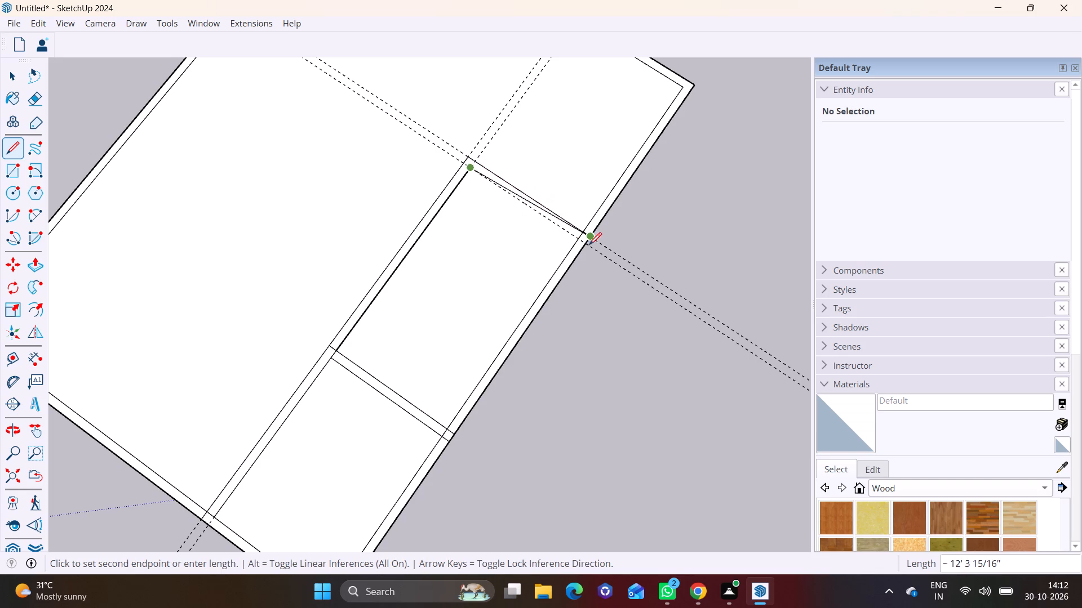
pyautogui.click(587, 248)
pyautogui.press('space')
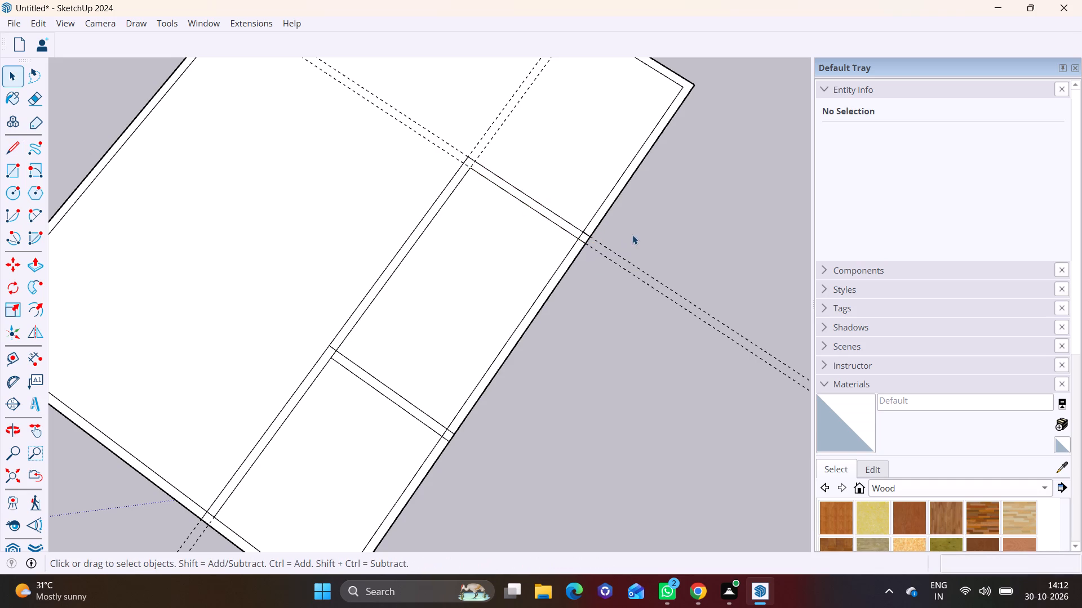
# Erase the four construction guides used for the second room's side and back partitions.
pyautogui.click(33, 104)
pyautogui.moveTo(419, 110); pyautogui.dragTo(400, 151)
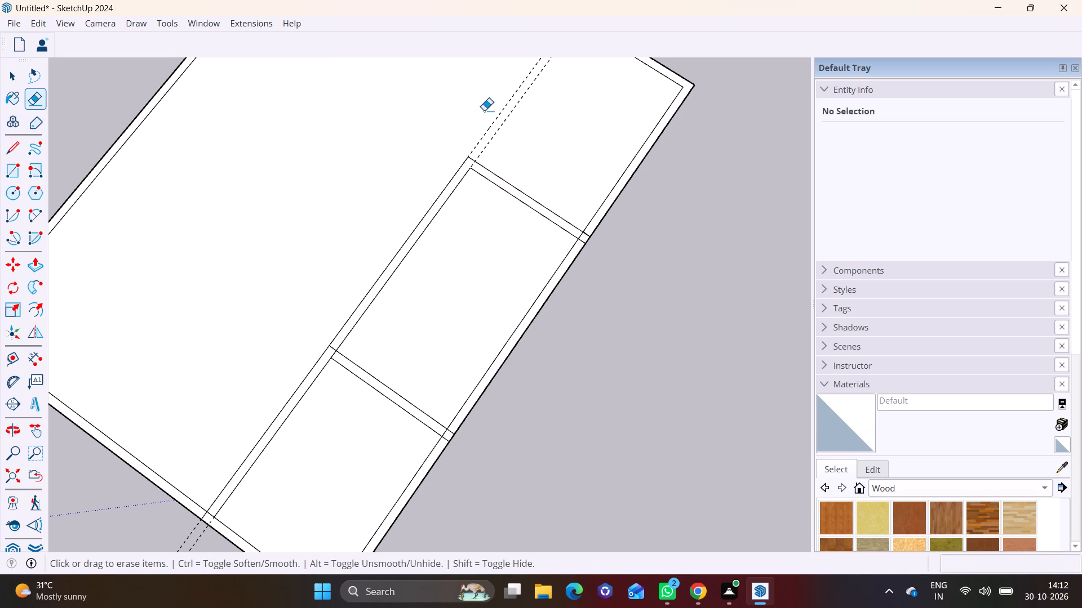
pyautogui.moveTo(505, 120); pyautogui.dragTo(657, 188)
pyautogui.hotkey('ctrl', 'z')
pyautogui.click(518, 144)
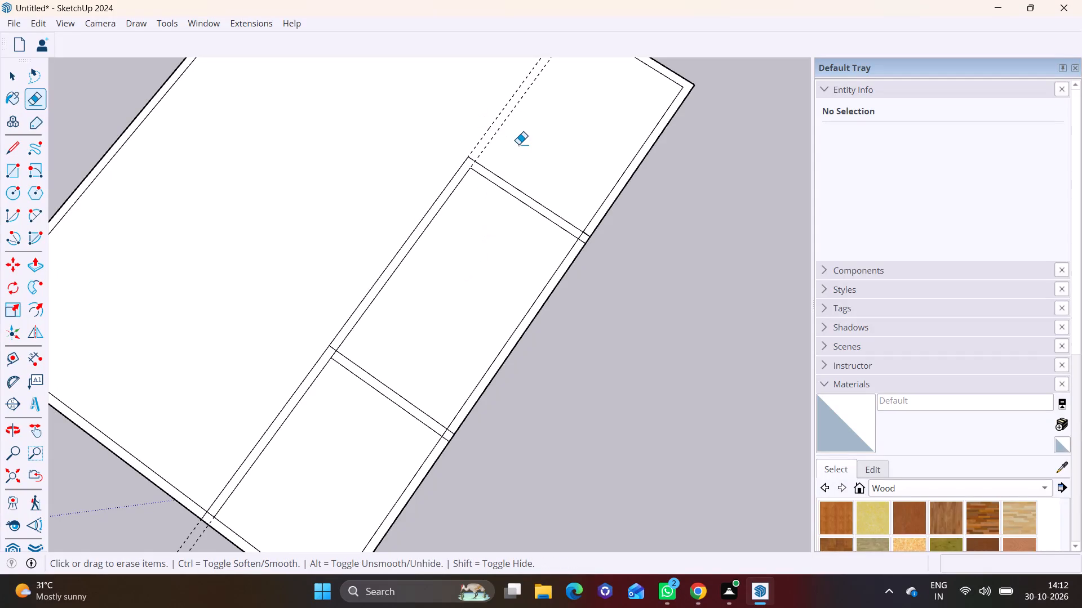
pyautogui.moveTo(488, 120); pyautogui.dragTo(513, 134)
# Place a guide about 8' 8" behind the second room's back partition, parallel to it.
pyautogui.scroll(-1, 512, 255)
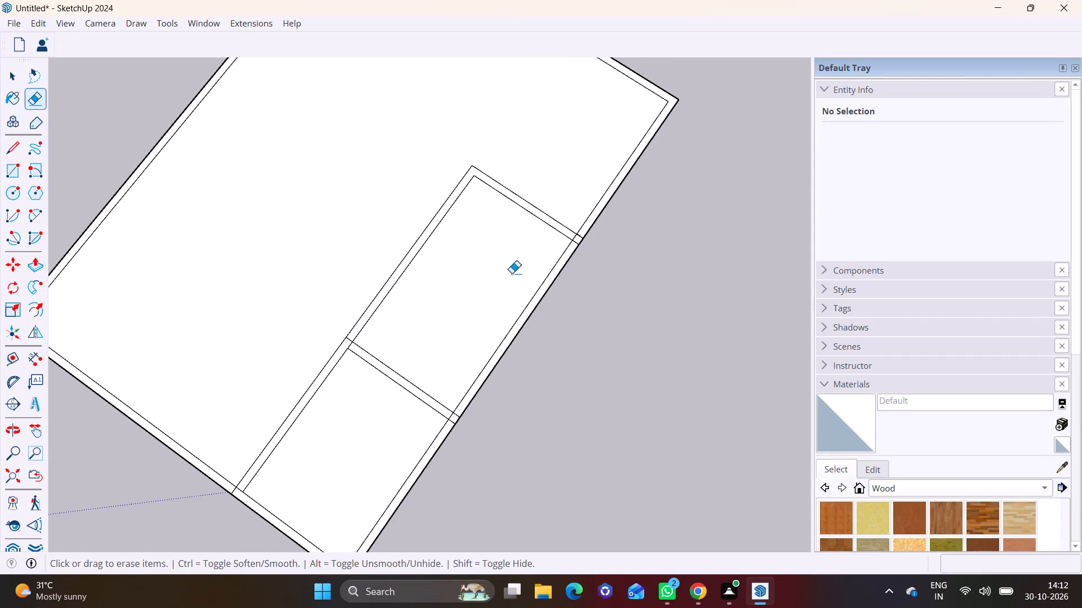
pyautogui.moveTo(496, 290); pyautogui.dragTo(252, 332, button='middle')
pyautogui.scroll(-2, 310, 329)
pyautogui.keyDown('shift'); pyautogui.moveTo(317, 329); pyautogui.dragTo(99, 343, button='middle'); pyautogui.keyUp('shift')
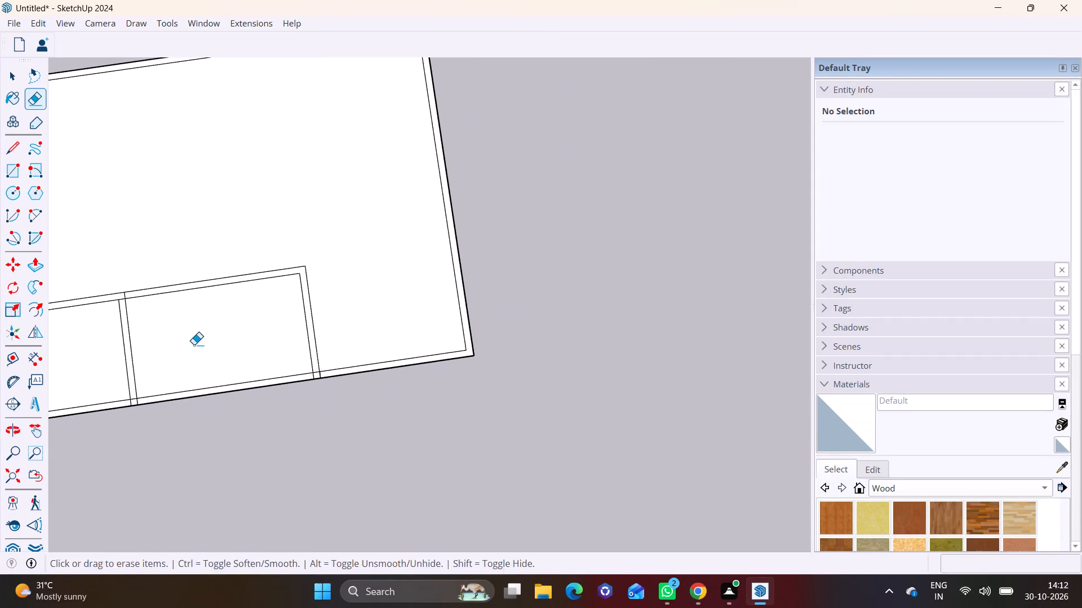
pyautogui.moveTo(194, 345); pyautogui.dragTo(165, 372, button='middle')
pyautogui.scroll(1, 203, 337)
pyautogui.click(16, 359)
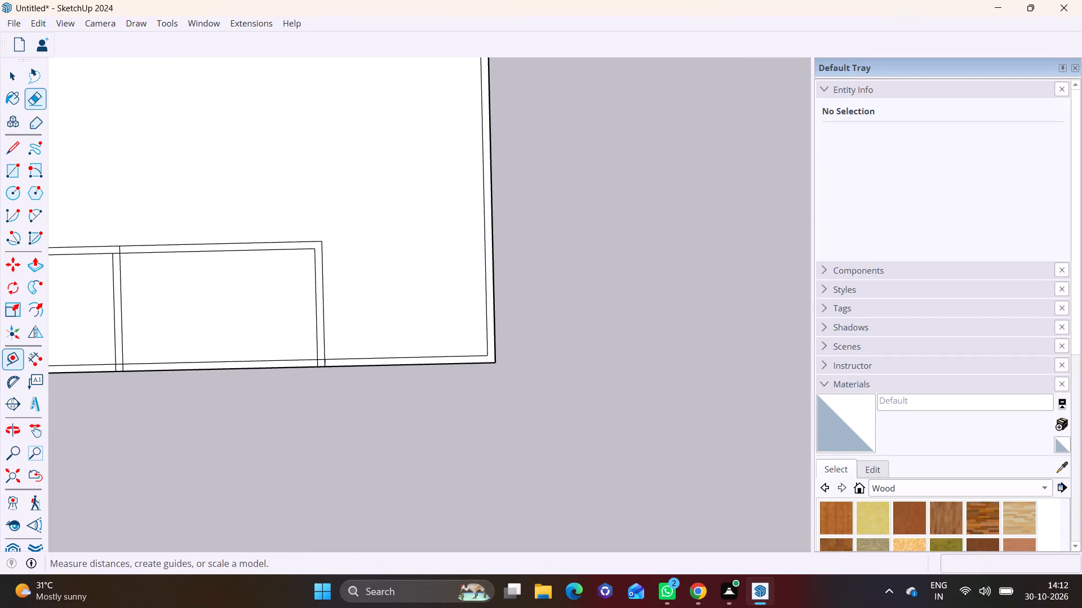
pyautogui.click(322, 306)
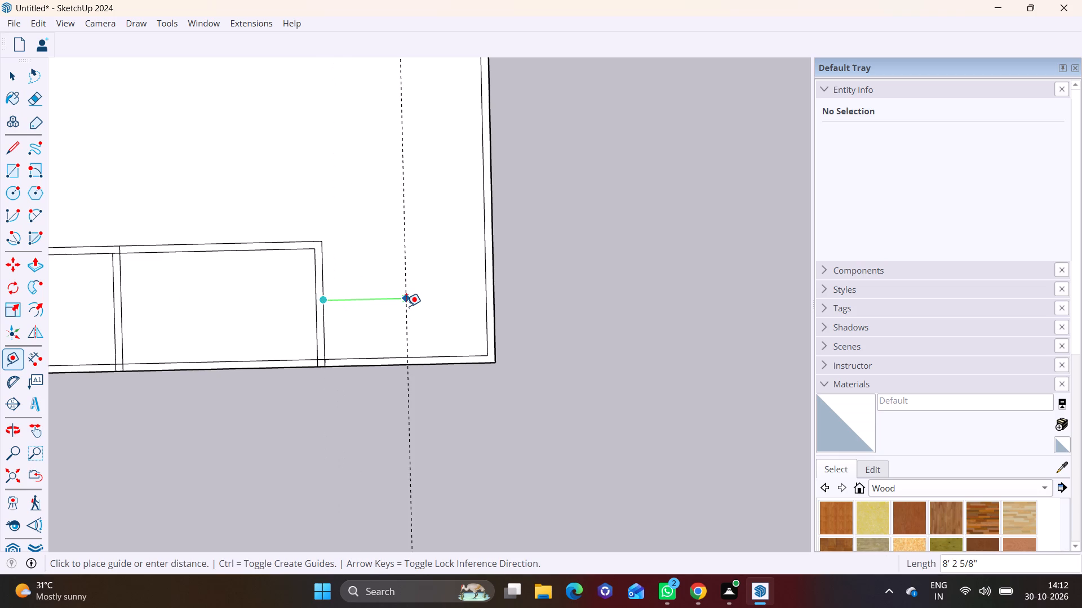
pyautogui.scroll(-6, 418, 306)
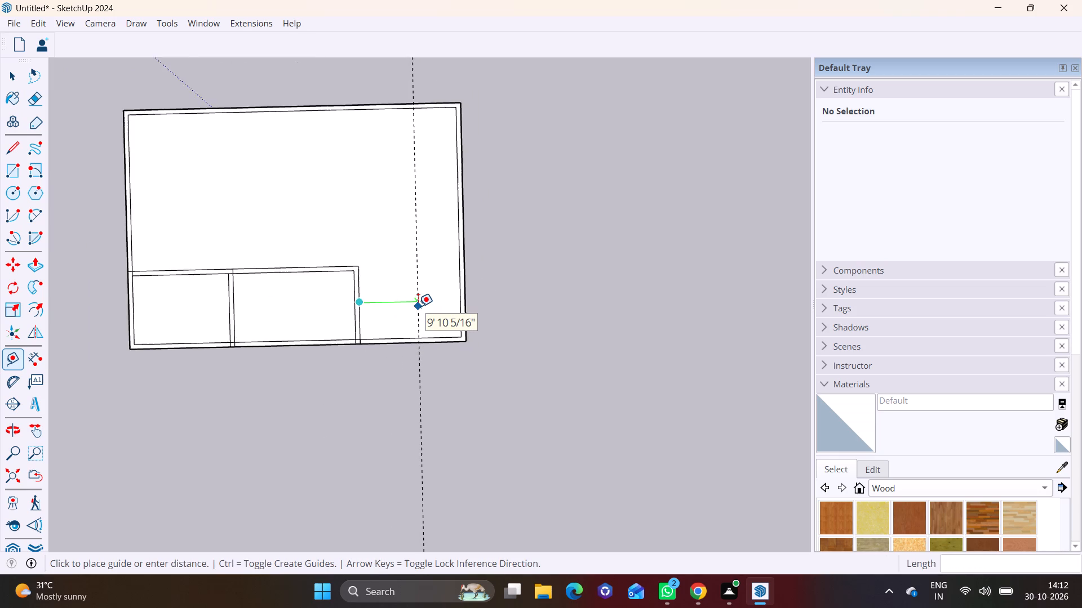
pyautogui.scroll(2, 418, 306)
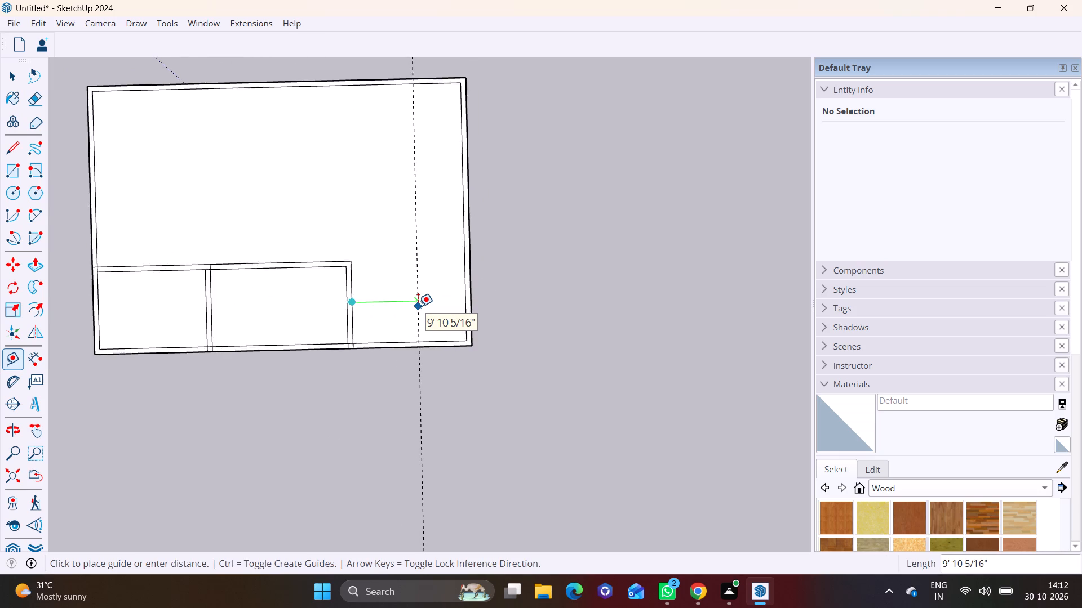
pyautogui.scroll(4, 418, 306)
pyautogui.click(406, 306)
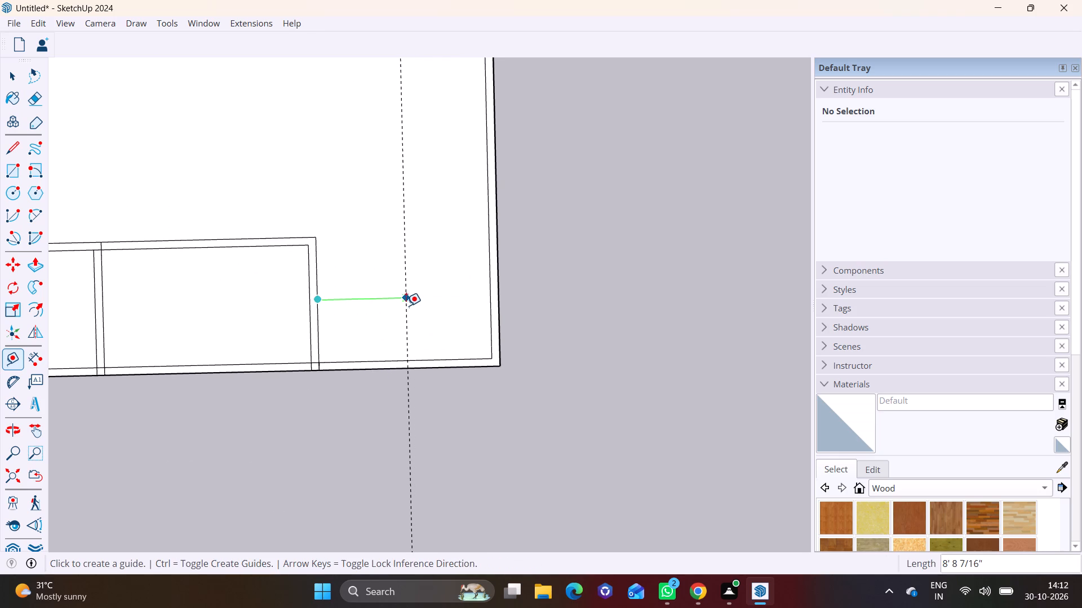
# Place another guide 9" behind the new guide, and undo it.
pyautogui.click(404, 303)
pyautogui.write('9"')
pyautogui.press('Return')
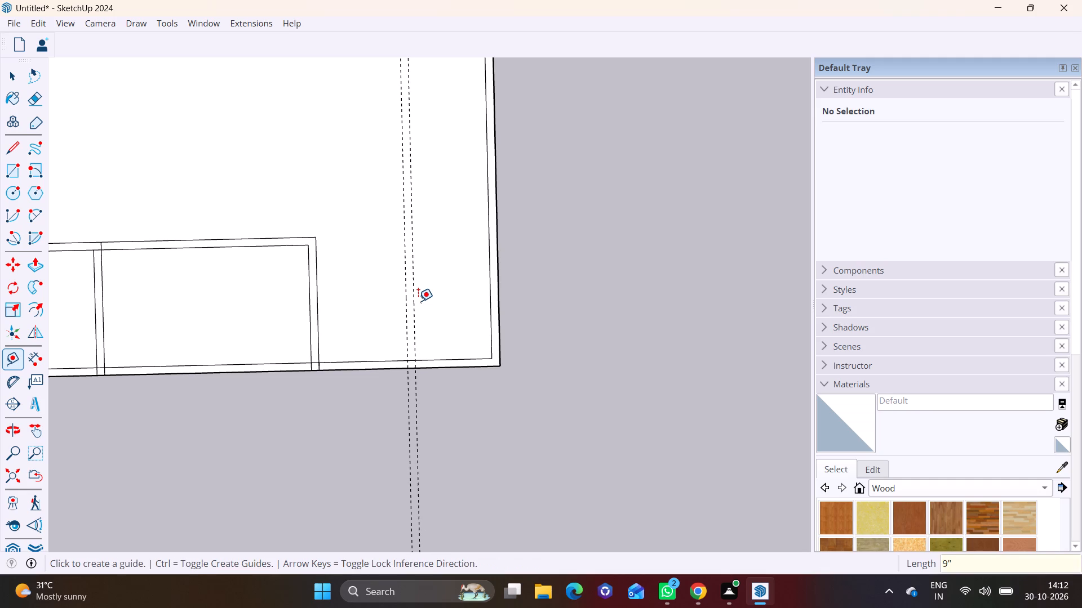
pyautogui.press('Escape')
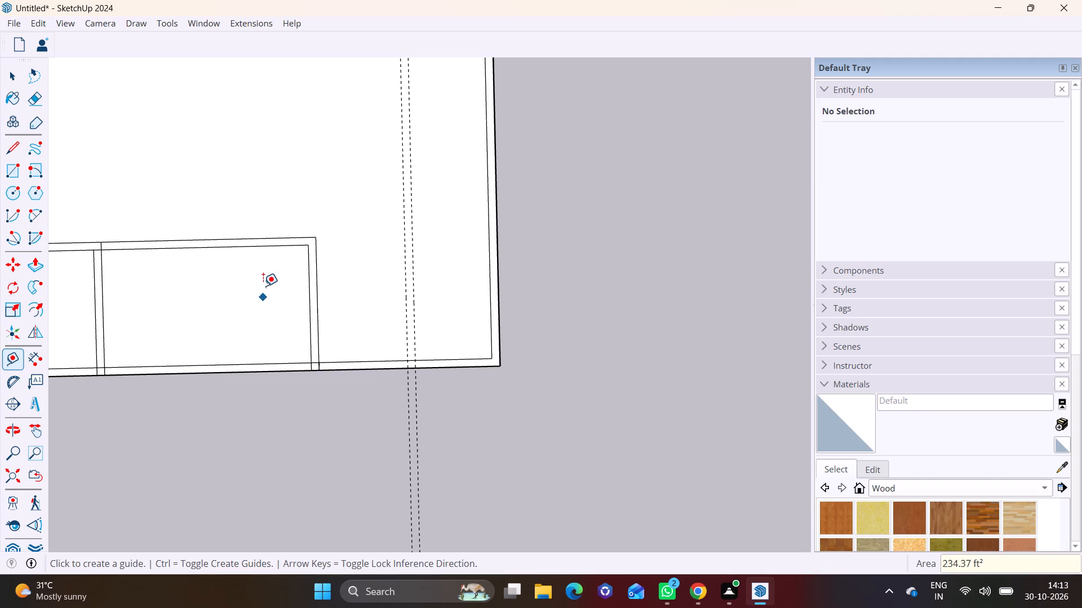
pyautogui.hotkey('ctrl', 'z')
# Draw an L-shaped line from the second room's outer rear corner across to the guide and along it to the outer side wall.
pyautogui.scroll(-3, 313, 285)
pyautogui.scroll(2, 320, 289)
pyautogui.click(16, 149)
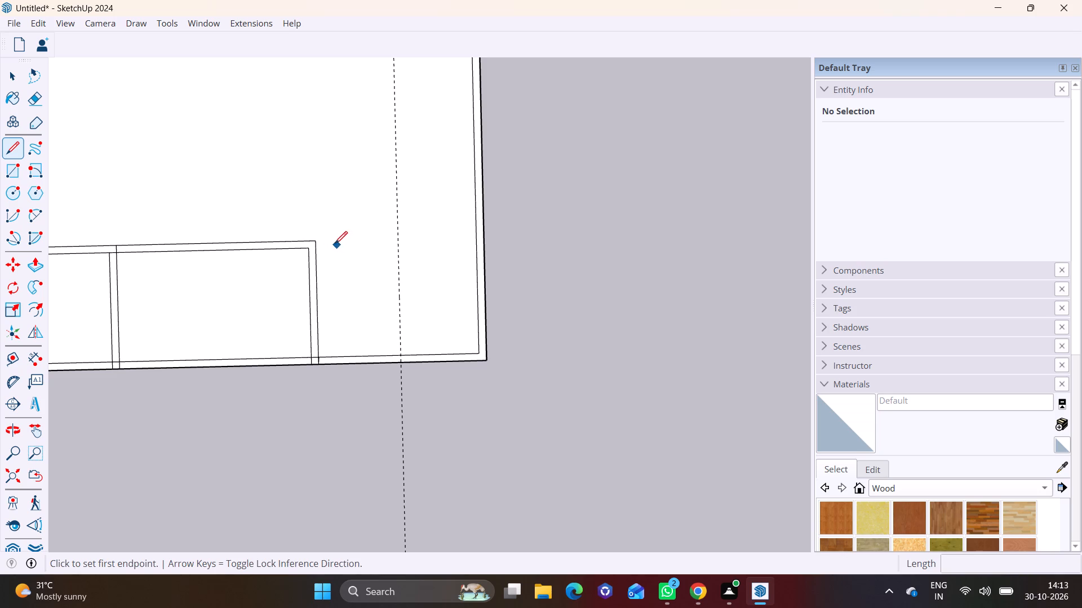
pyautogui.click(322, 241)
pyautogui.click(399, 244)
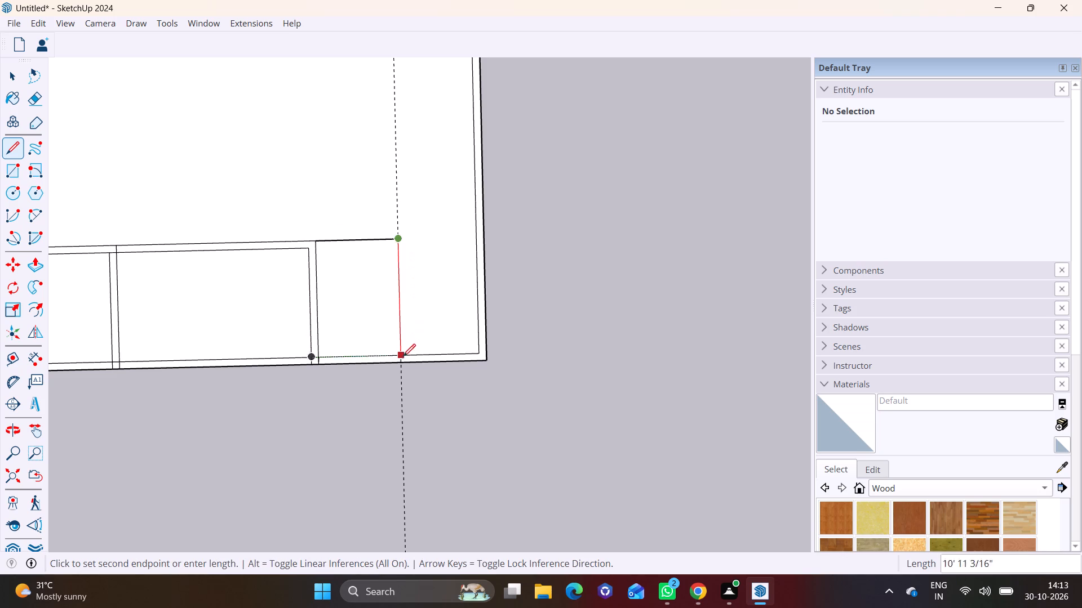
pyautogui.click(403, 363)
pyautogui.press('space')
pyautogui.scroll(-1, 402, 363)
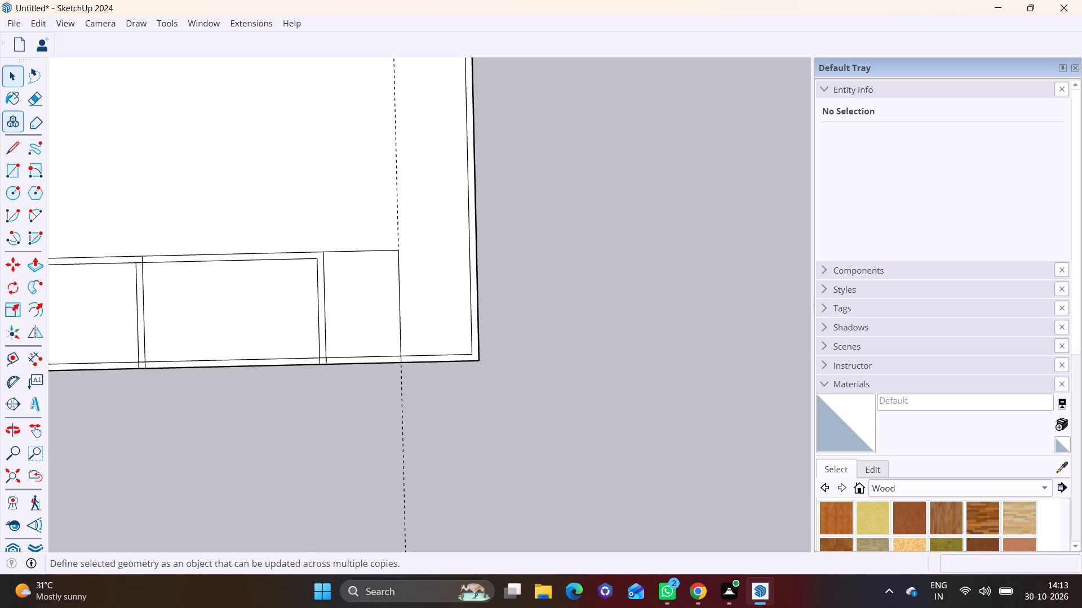
pyautogui.click(10, 150)
pyautogui.press('space')
pyautogui.scroll(-2, 223, 154)
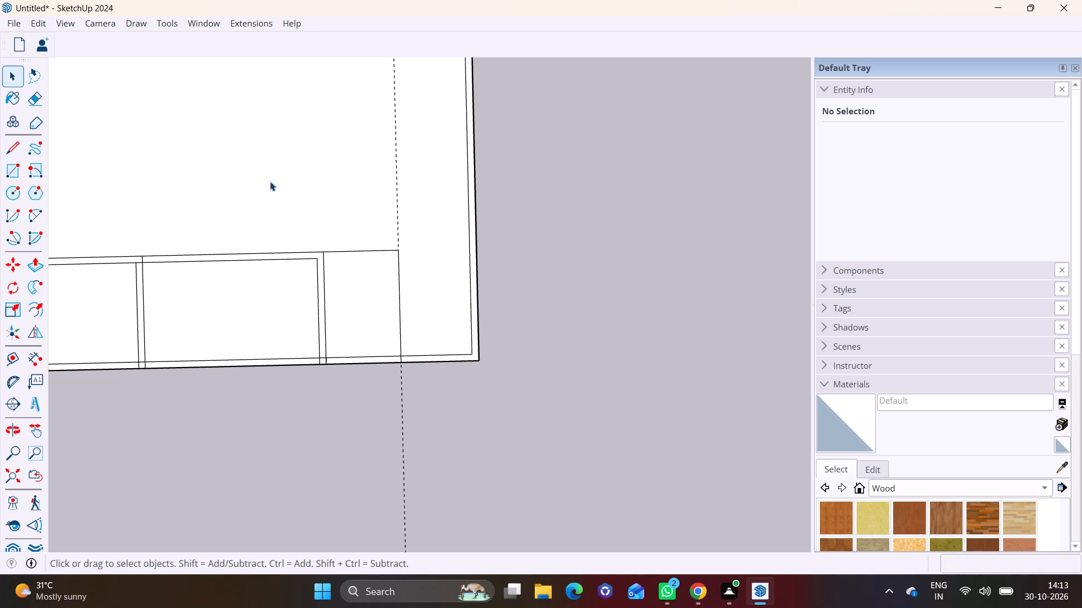
# Move the outer rear wall line outward along the green axis to lengthen the house behind the new room.
pyautogui.scroll(-1, 270, 181)
pyautogui.keyDown('shift'); pyautogui.moveTo(284, 235); pyautogui.dragTo(312, 338, button='middle'); pyautogui.keyUp('shift')
pyautogui.moveTo(529, 479); pyautogui.dragTo(517, 484, button='middle')
pyautogui.press('space')
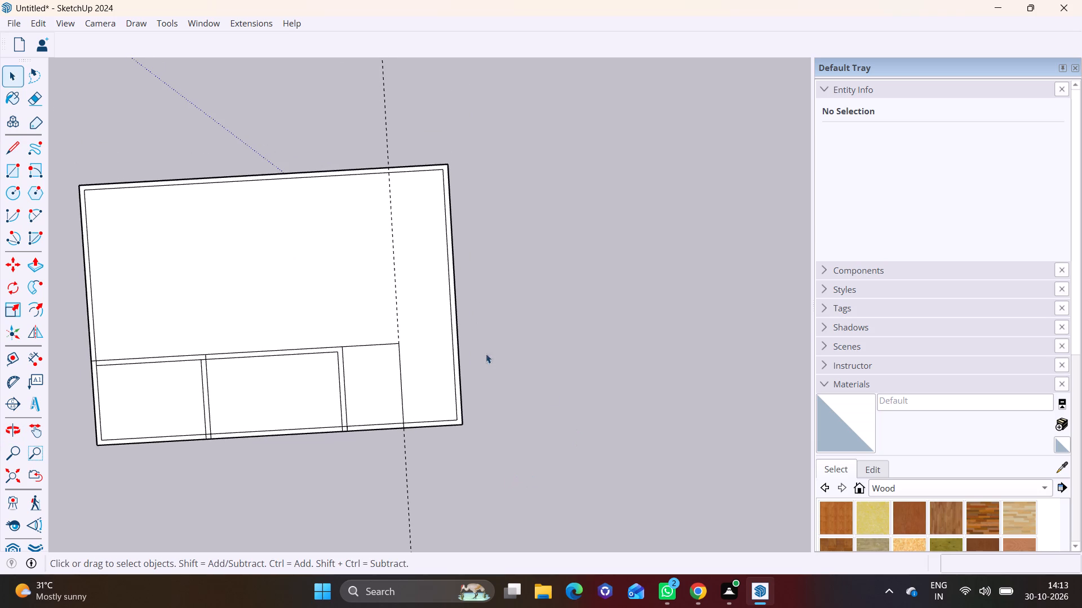
pyautogui.scroll(-1, 462, 322)
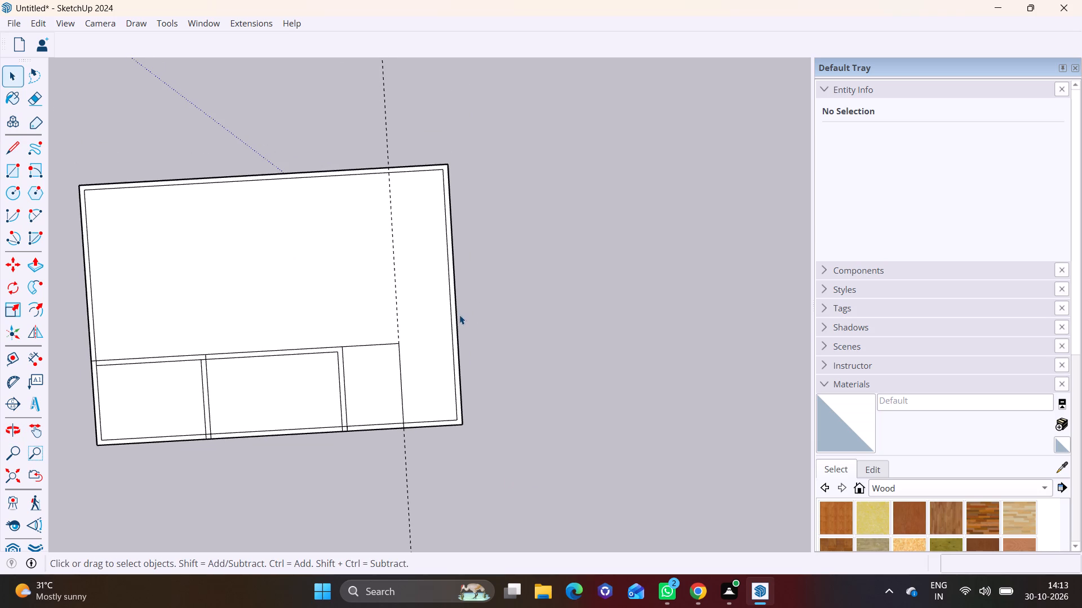
pyautogui.scroll(-1, 459, 315)
pyautogui.click(458, 314)
pyautogui.press('m')
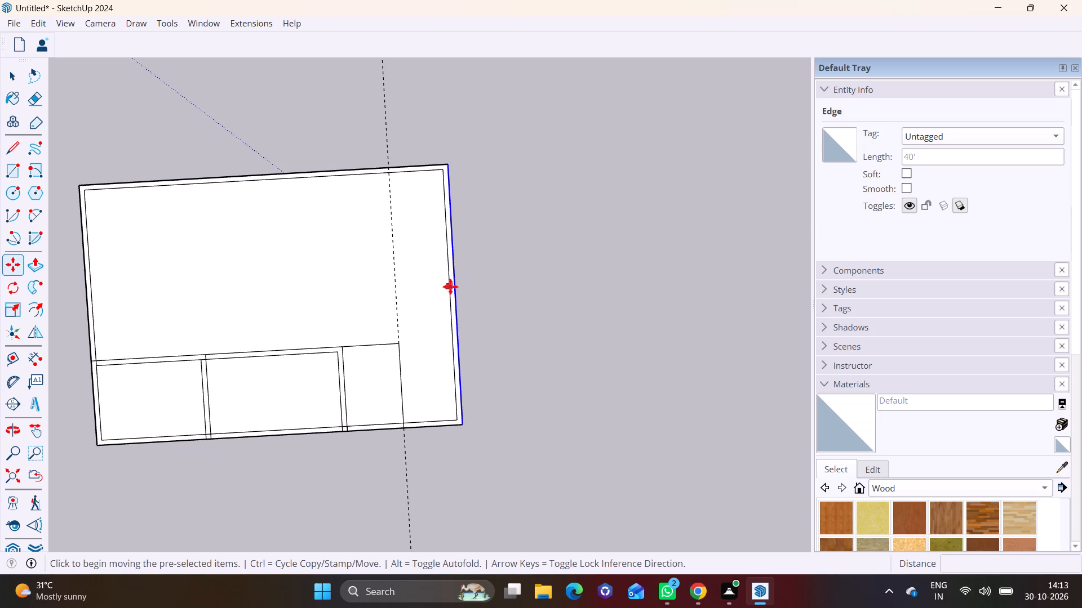
pyautogui.click(456, 292)
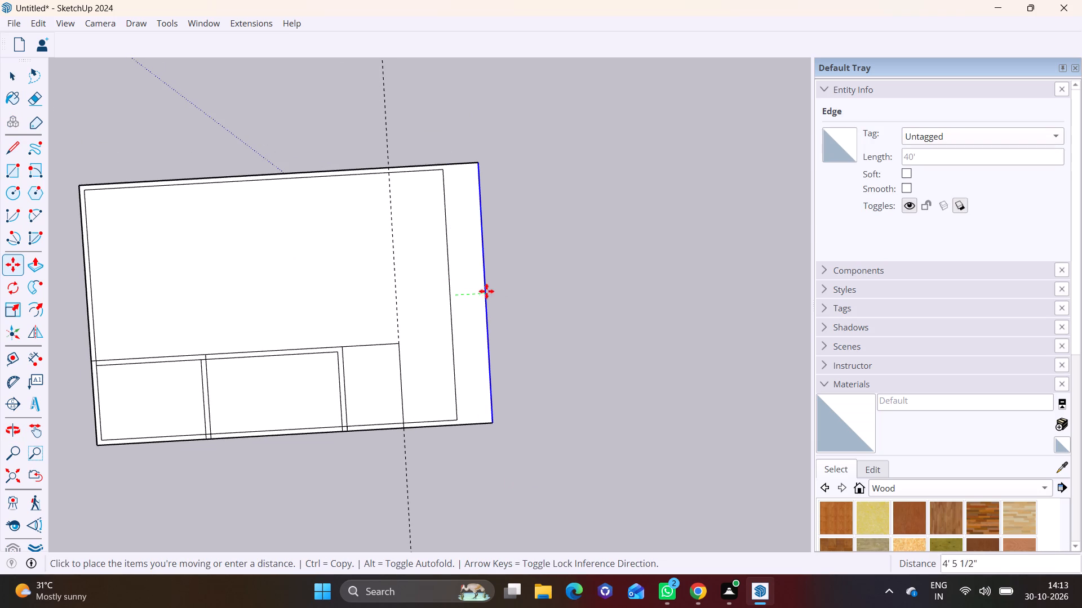
pyautogui.hscroll(1, 517, 296)
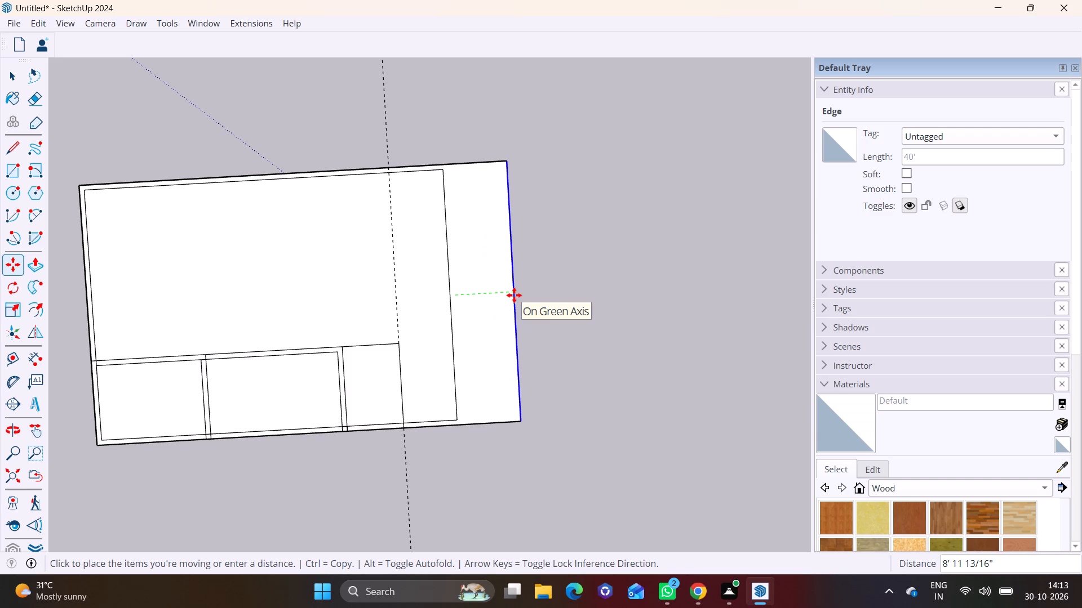
pyautogui.click(522, 295)
pyautogui.press('space')
# Move the inner rear wall line outward along the green axis until it sits just inside the relocated outer rear wall line.
pyautogui.click(451, 302)
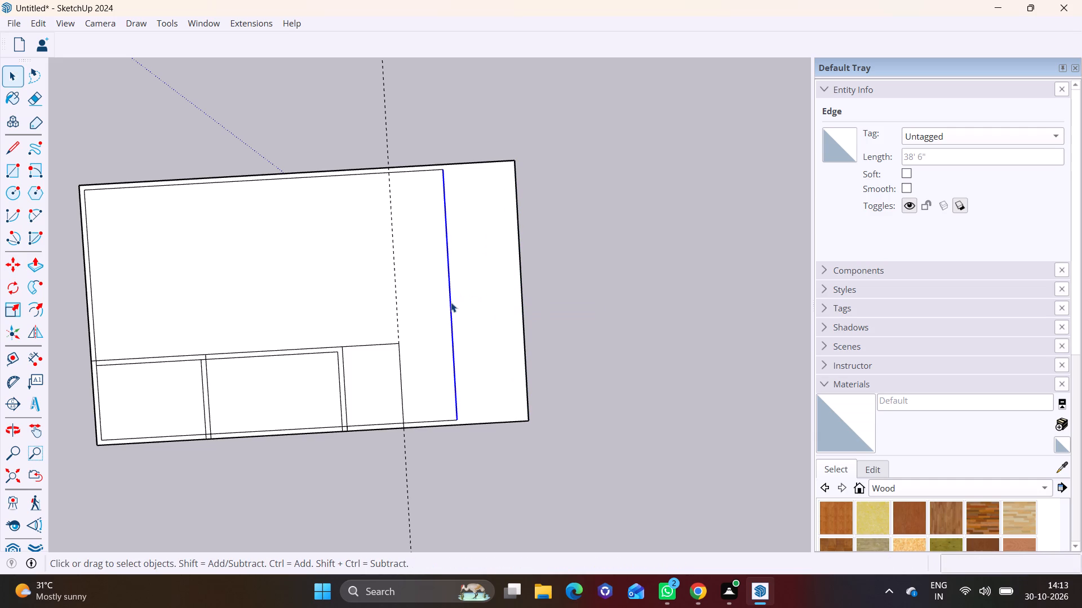
pyautogui.press('m')
pyautogui.click(456, 292)
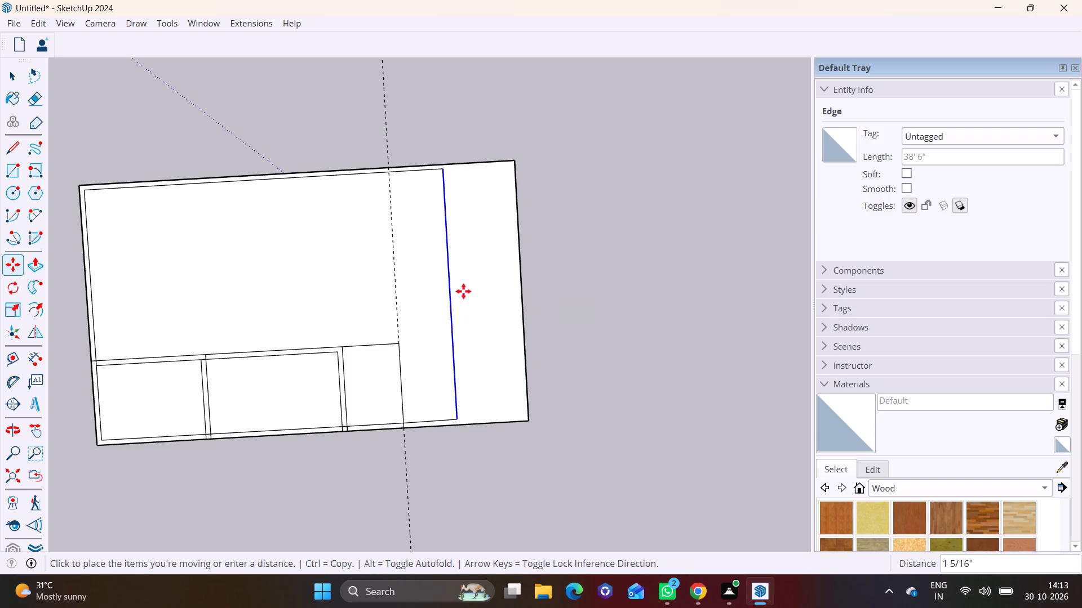
pyautogui.click(521, 293)
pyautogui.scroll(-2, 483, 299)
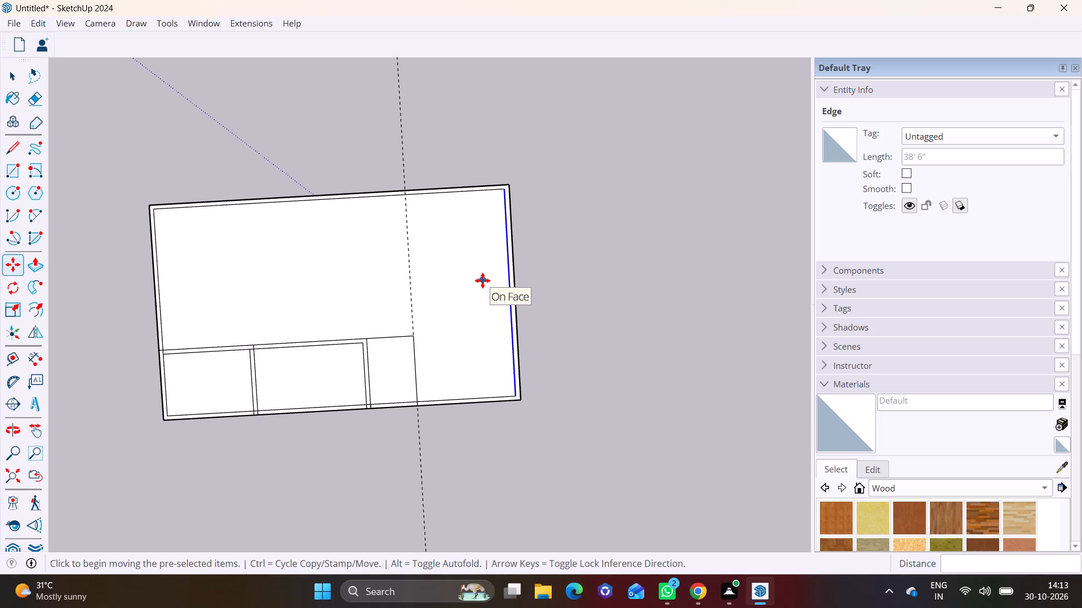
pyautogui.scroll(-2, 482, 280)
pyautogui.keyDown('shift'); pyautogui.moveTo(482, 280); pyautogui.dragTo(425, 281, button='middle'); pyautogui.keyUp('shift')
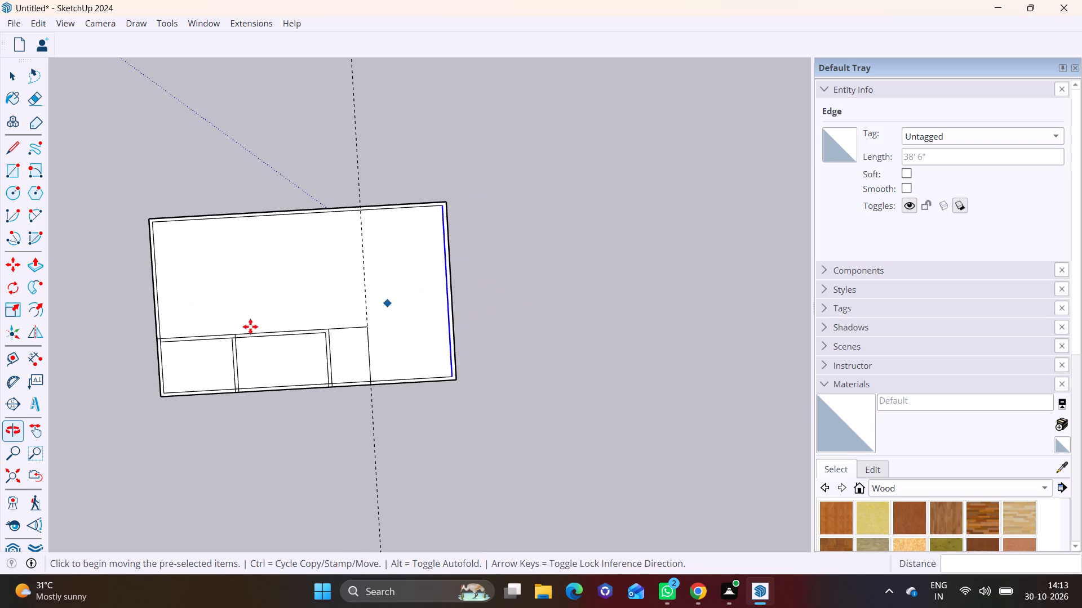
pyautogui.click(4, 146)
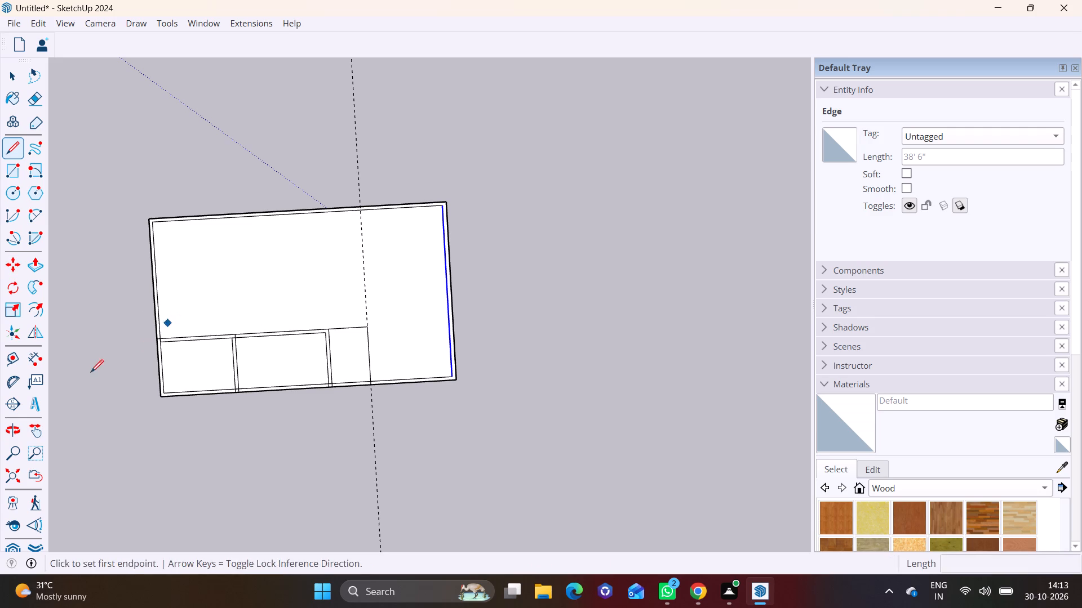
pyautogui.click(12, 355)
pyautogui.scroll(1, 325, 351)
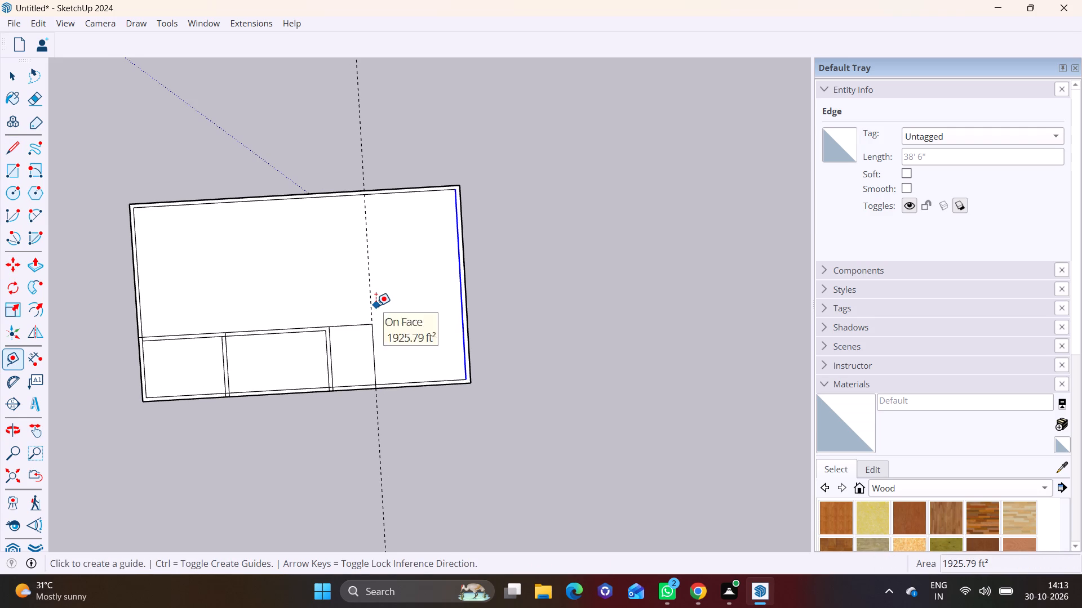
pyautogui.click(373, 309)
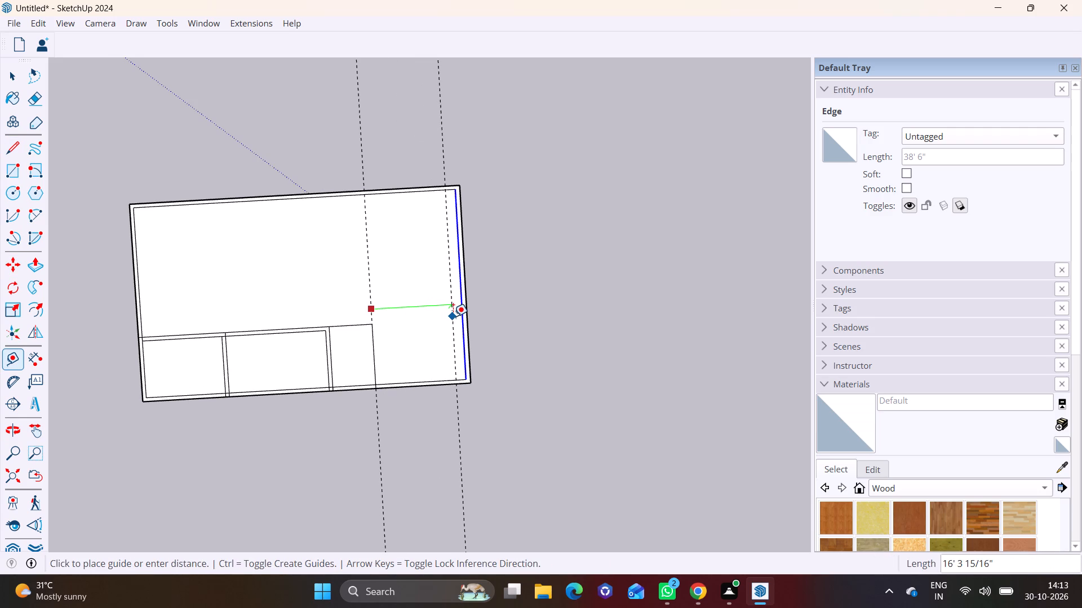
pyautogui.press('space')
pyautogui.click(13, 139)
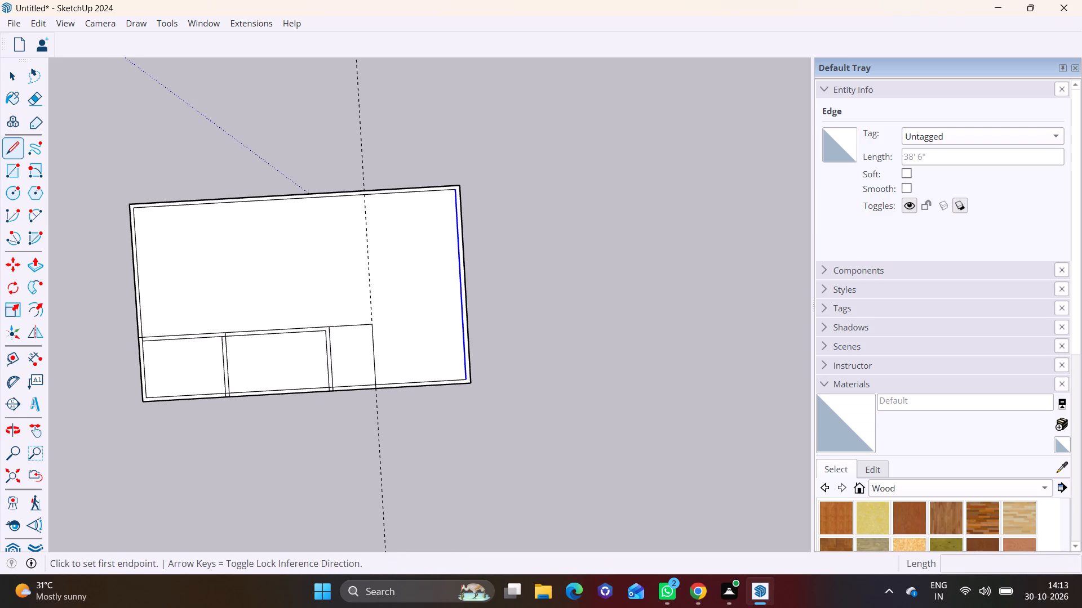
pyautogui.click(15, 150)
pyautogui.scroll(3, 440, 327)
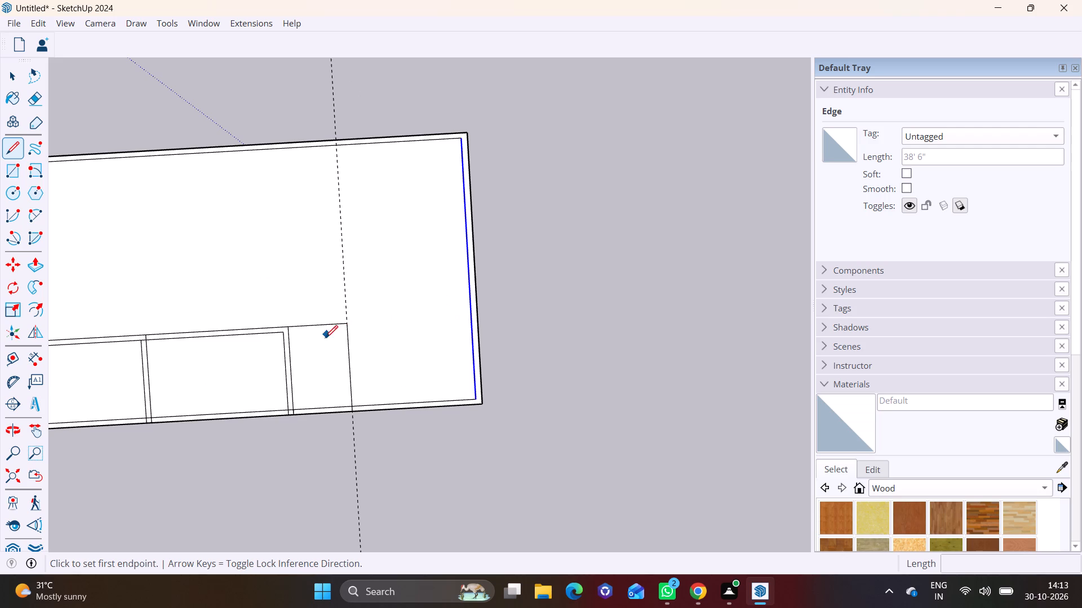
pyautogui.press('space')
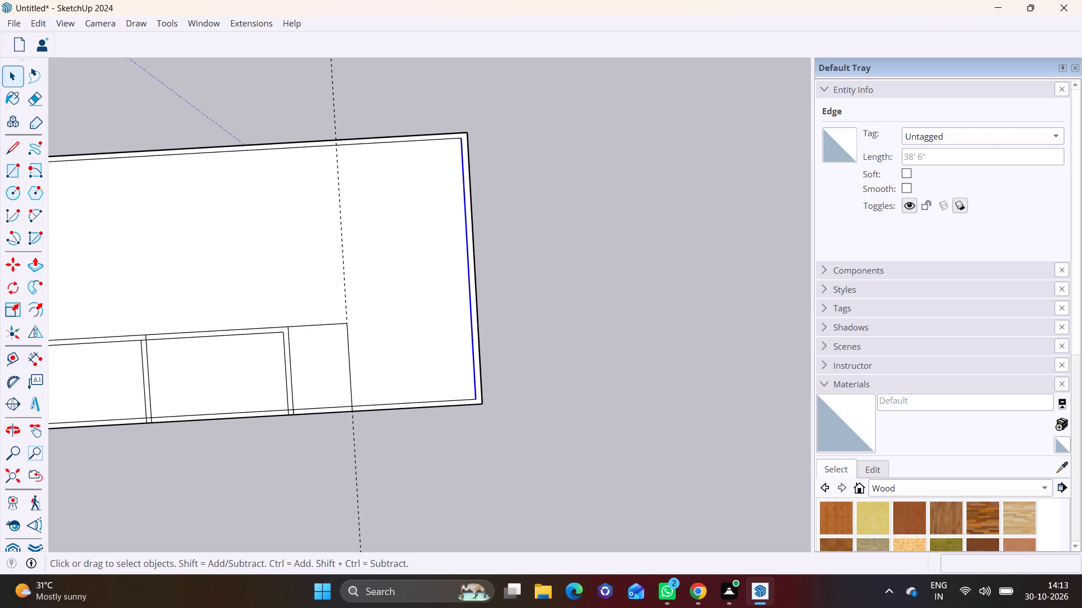
# Place a guide 9" behind the existing guide on the third room's rear line.
pyautogui.moveTo(13, 356); pyautogui.dragTo(18, 355)
pyautogui.click(343, 299)
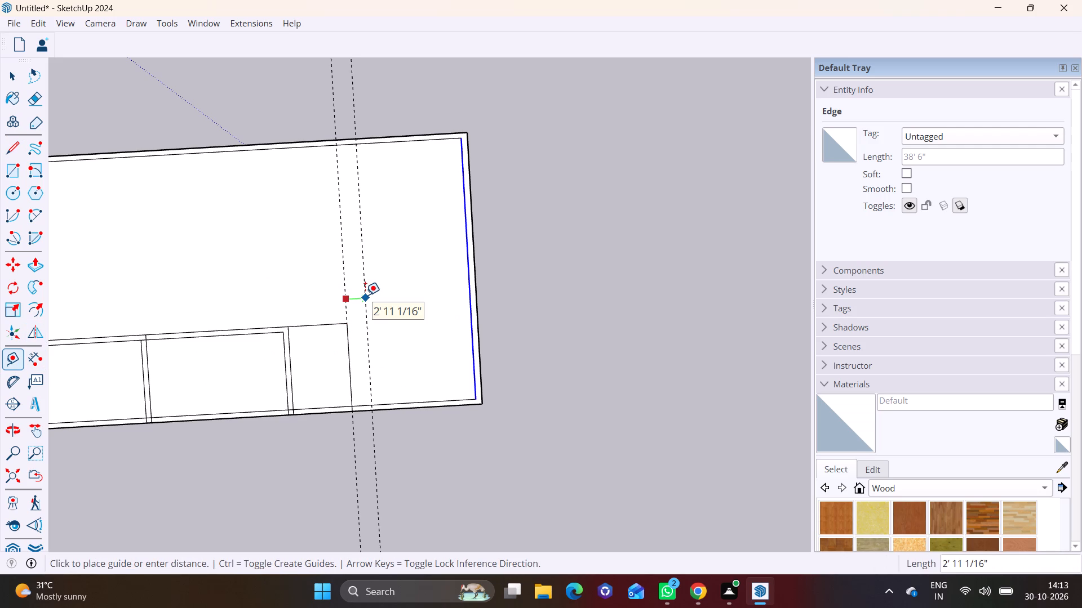
pyautogui.write('9"')
pyautogui.press('Return')
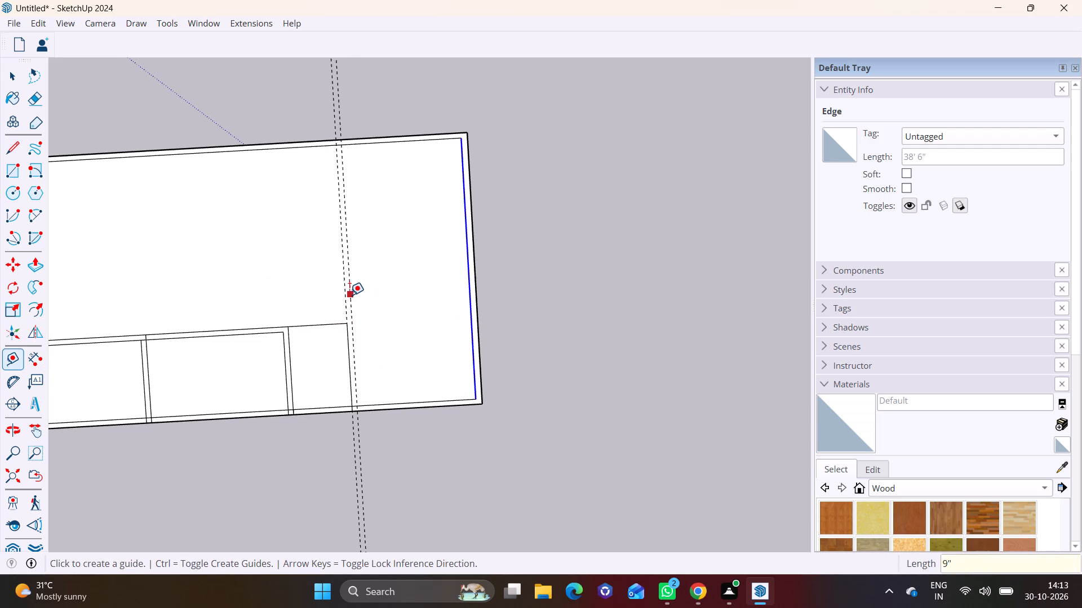
pyautogui.click(349, 295)
pyautogui.scroll(5, 349, 295)
pyautogui.press('space')
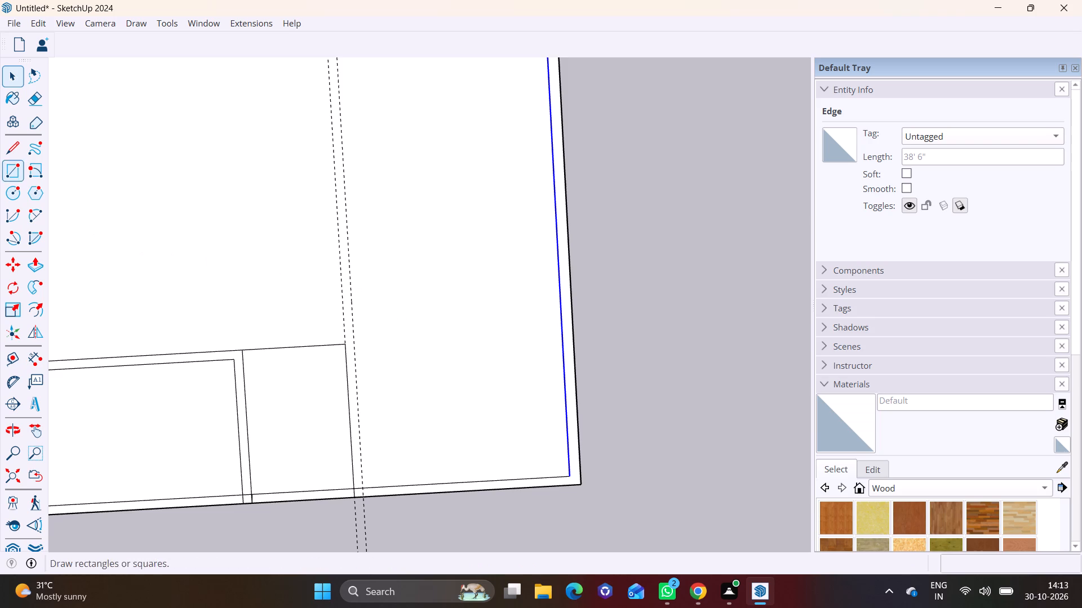
# Extend both lines of the rooms' side partition from the third and second rooms' corners to the outer rear wall line.
pyautogui.click(13, 137)
pyautogui.click(343, 348)
pyautogui.hscroll(-1, 368, 348)
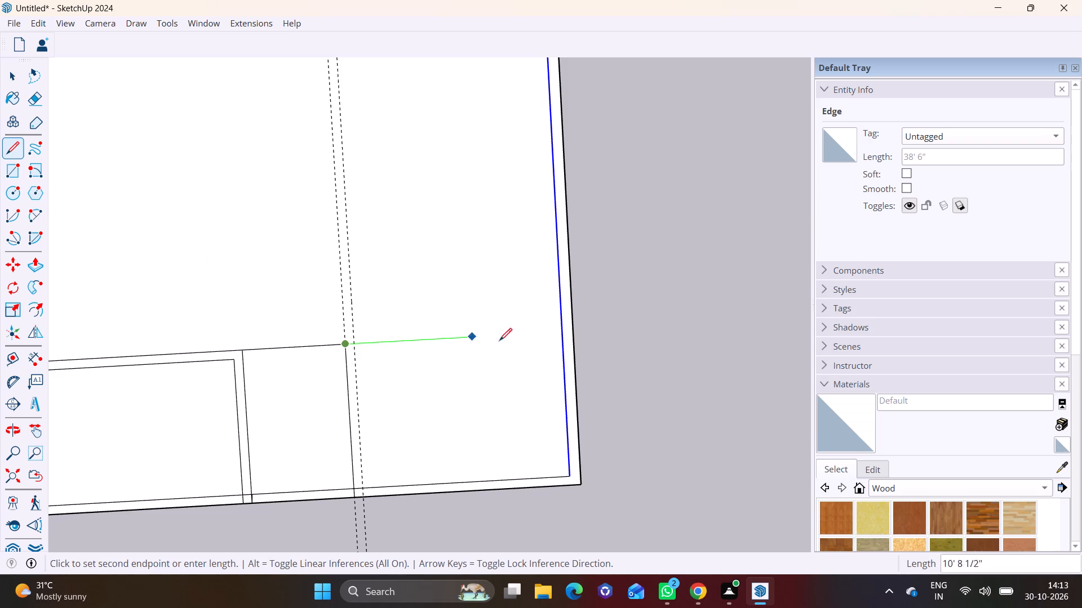
pyautogui.hscroll(-1, 499, 341)
pyautogui.click(573, 336)
pyautogui.press('space')
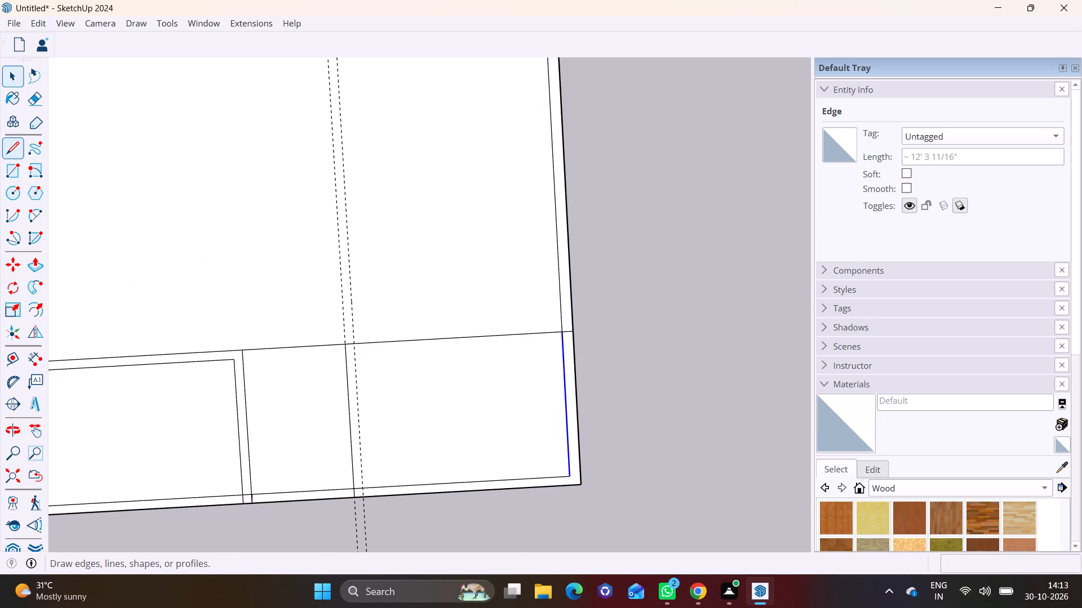
pyautogui.click(14, 146)
pyautogui.click(236, 364)
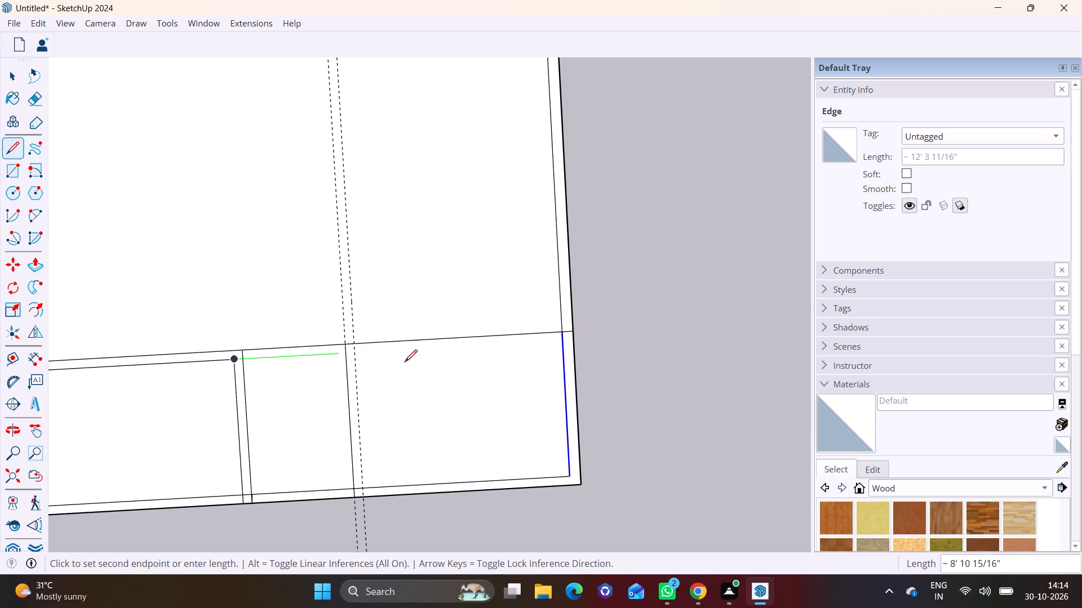
pyautogui.click(572, 347)
pyautogui.press('space')
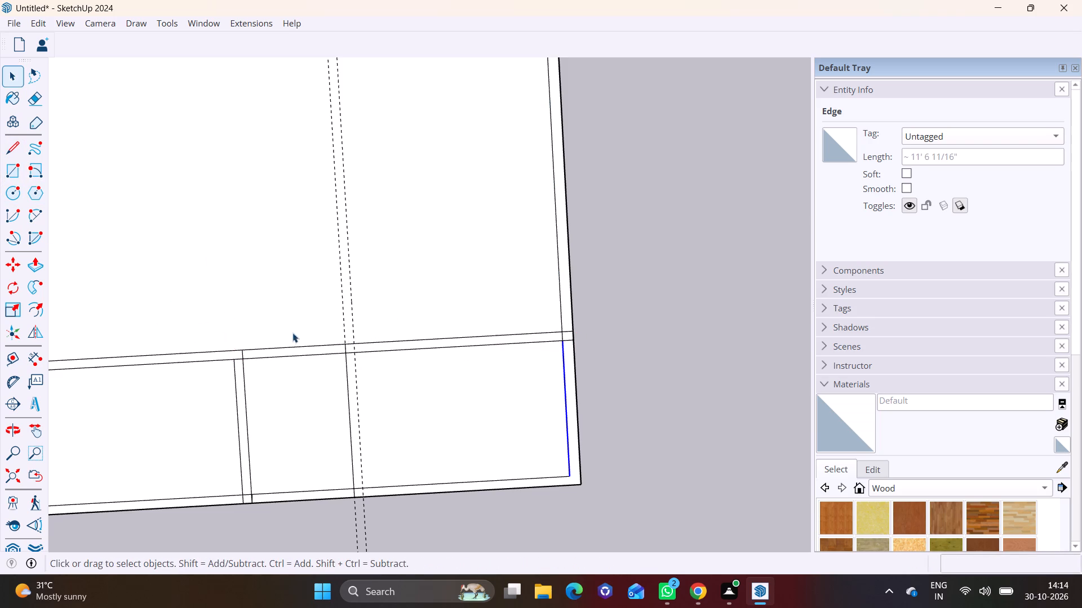
# Draw the third room's second back partition line, about 13' long, along the new guide from the side partition to the outer side wall.
pyautogui.click(3, 145)
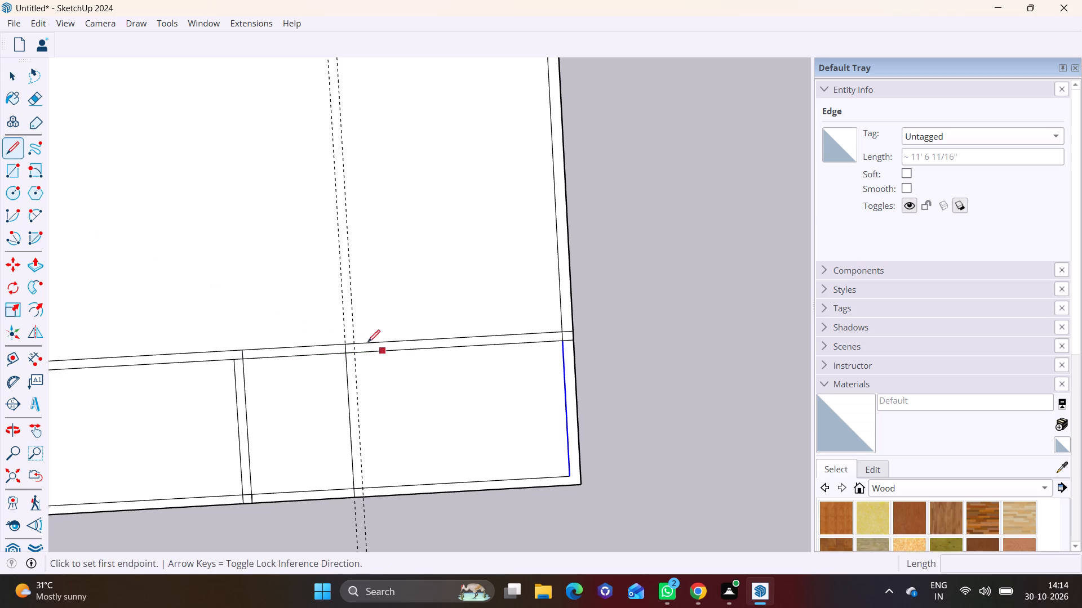
pyautogui.click(354, 342)
pyautogui.click(369, 496)
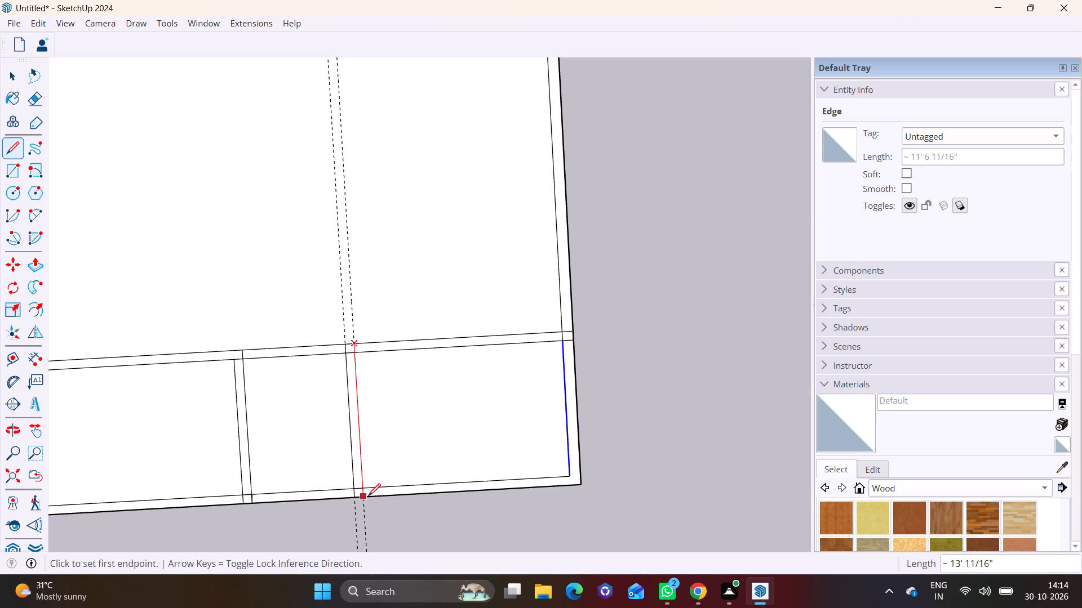
pyautogui.press('space')
# Erase the two construction guides along the third room's back partition.
pyautogui.scroll(-4, 407, 442)
pyautogui.moveTo(493, 426); pyautogui.dragTo(414, 409)
pyautogui.hscroll(-1, 0, 234)
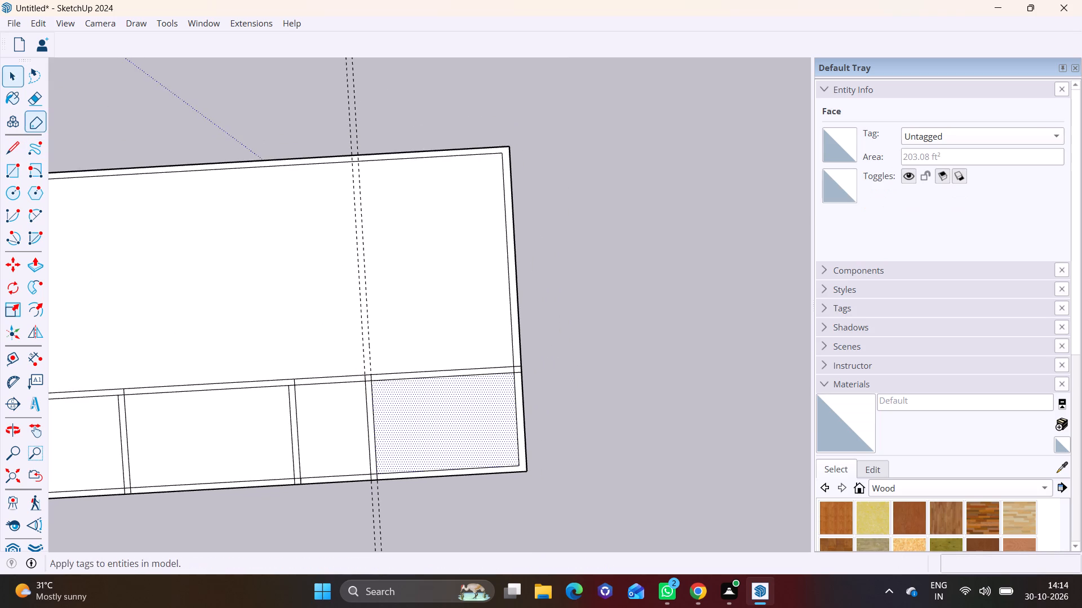
pyautogui.click(29, 98)
pyautogui.moveTo(354, 236); pyautogui.dragTo(432, 238)
pyautogui.scroll(-1, 419, 329)
pyautogui.hscroll(-11, 414, 342)
pyautogui.scroll(-1, 407, 358)
pyautogui.keyDown('shift'); pyautogui.moveTo(407, 368); pyautogui.dragTo(393, 366, button='middle'); pyautogui.keyUp('shift')
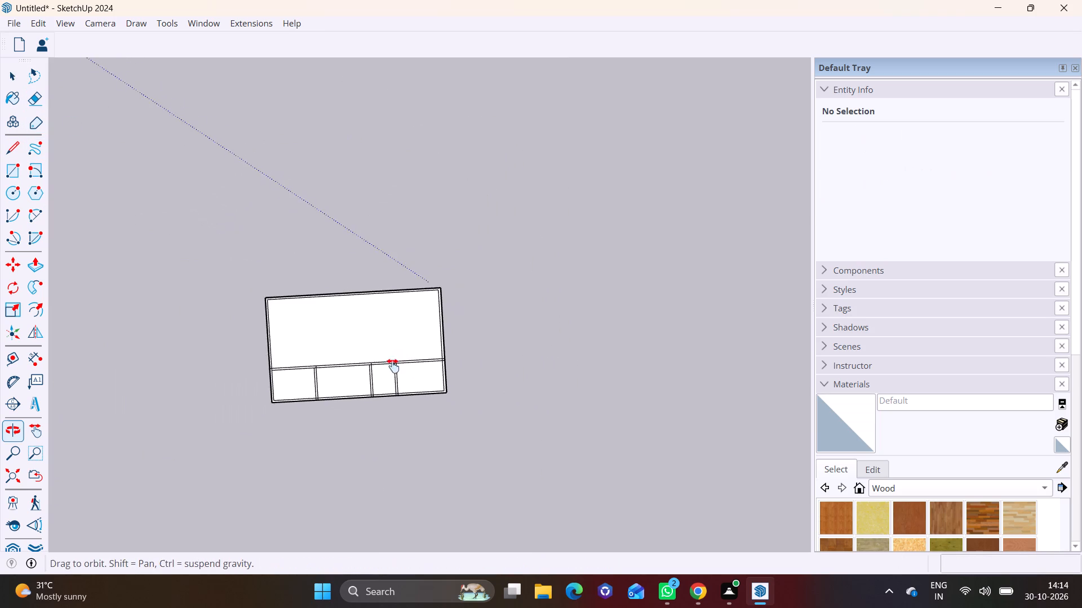
pyautogui.keyDown('shift'); pyautogui.moveTo(393, 366); pyautogui.dragTo(373, 342, button='middle'); pyautogui.keyUp('shift')
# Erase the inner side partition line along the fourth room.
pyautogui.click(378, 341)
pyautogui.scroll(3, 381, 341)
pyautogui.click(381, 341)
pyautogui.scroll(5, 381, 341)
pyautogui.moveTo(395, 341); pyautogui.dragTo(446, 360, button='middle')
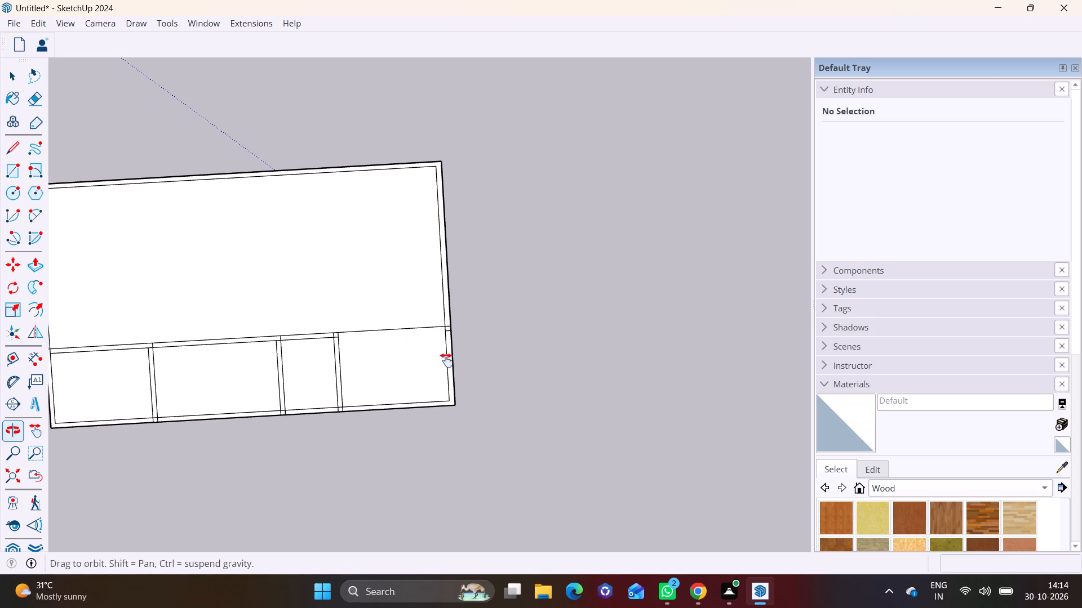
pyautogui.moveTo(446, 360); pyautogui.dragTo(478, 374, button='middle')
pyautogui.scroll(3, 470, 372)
# Redraw the fourth room's inner side partition line from the third room's back partition to the rear wall.
pyautogui.click(13, 140)
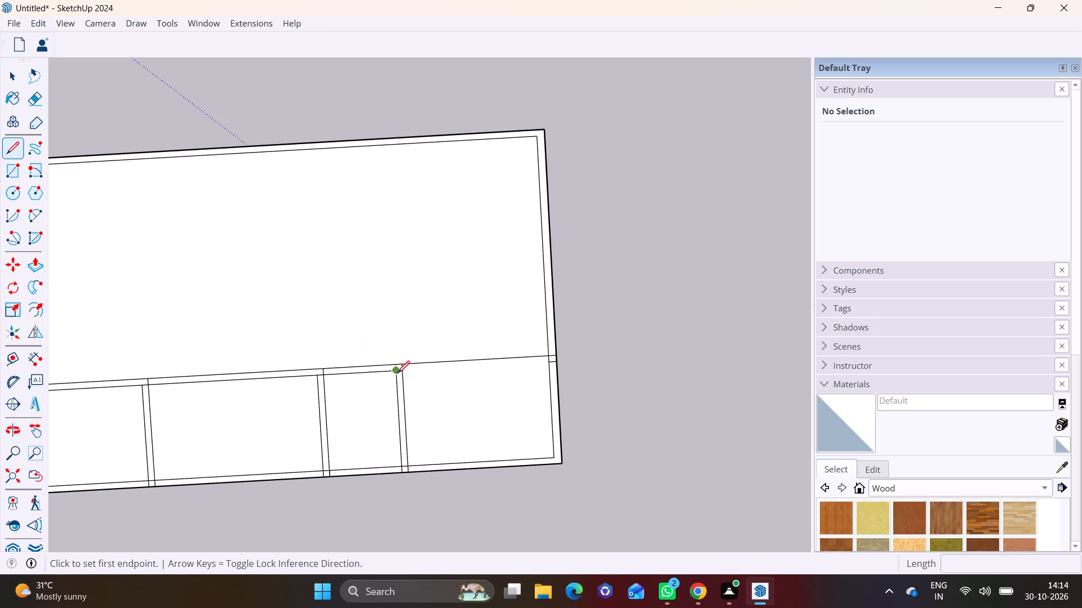
pyautogui.click(401, 373)
pyautogui.click(550, 366)
pyautogui.press('space')
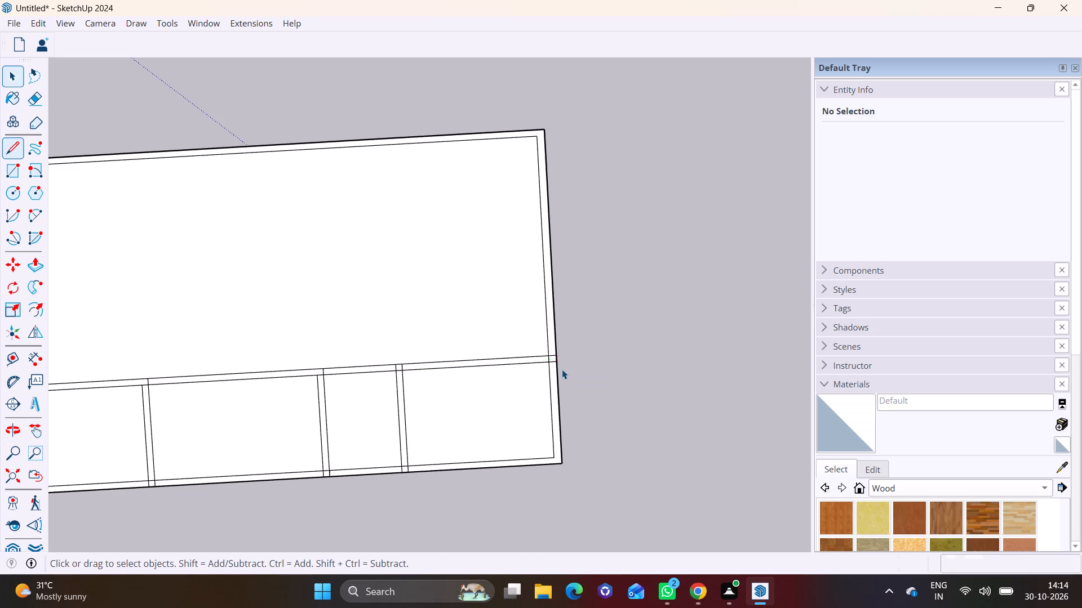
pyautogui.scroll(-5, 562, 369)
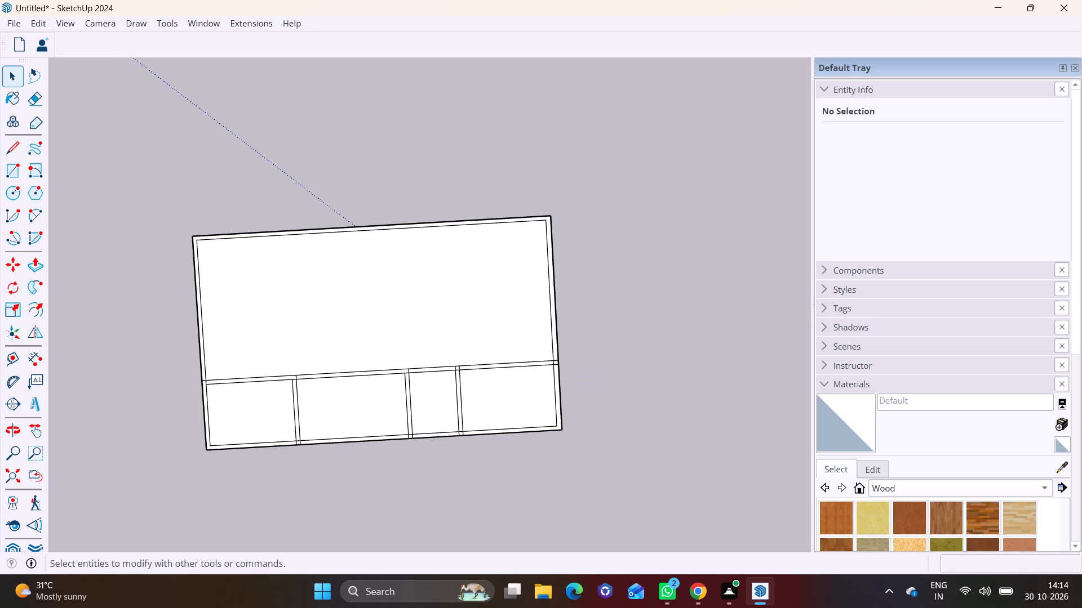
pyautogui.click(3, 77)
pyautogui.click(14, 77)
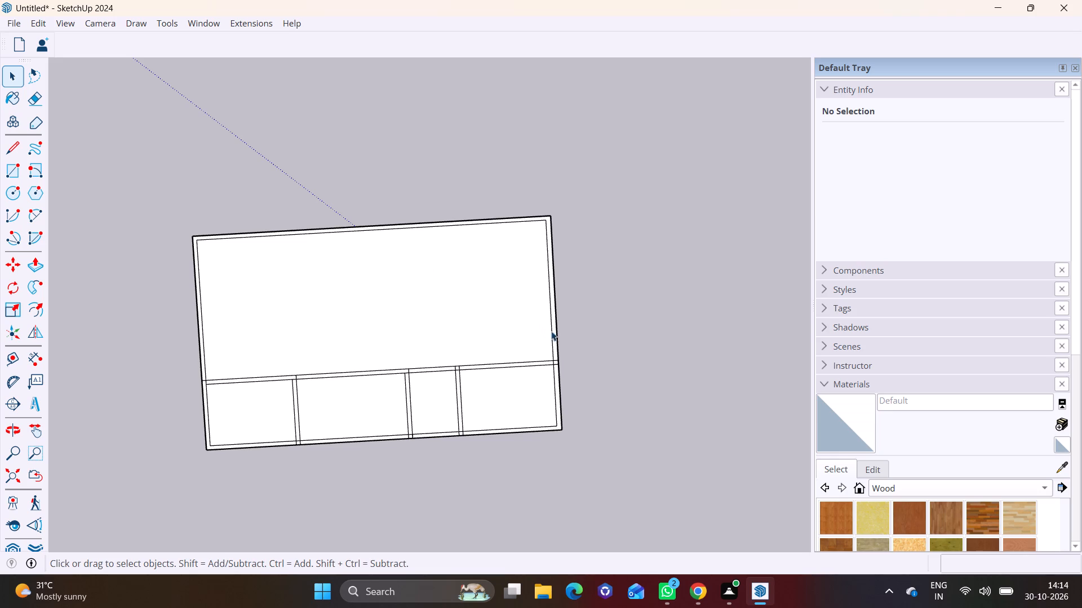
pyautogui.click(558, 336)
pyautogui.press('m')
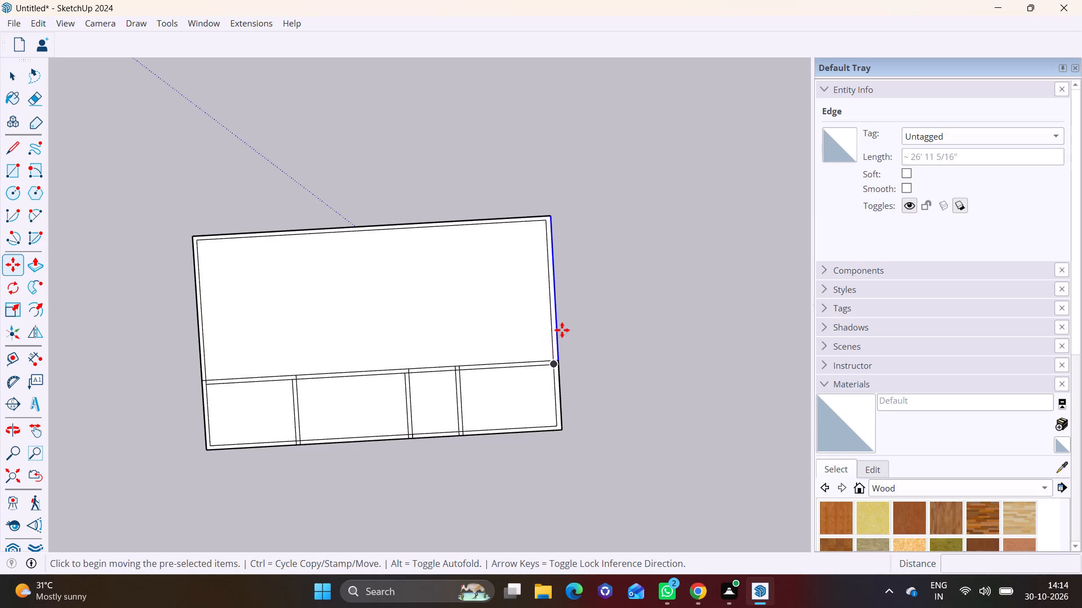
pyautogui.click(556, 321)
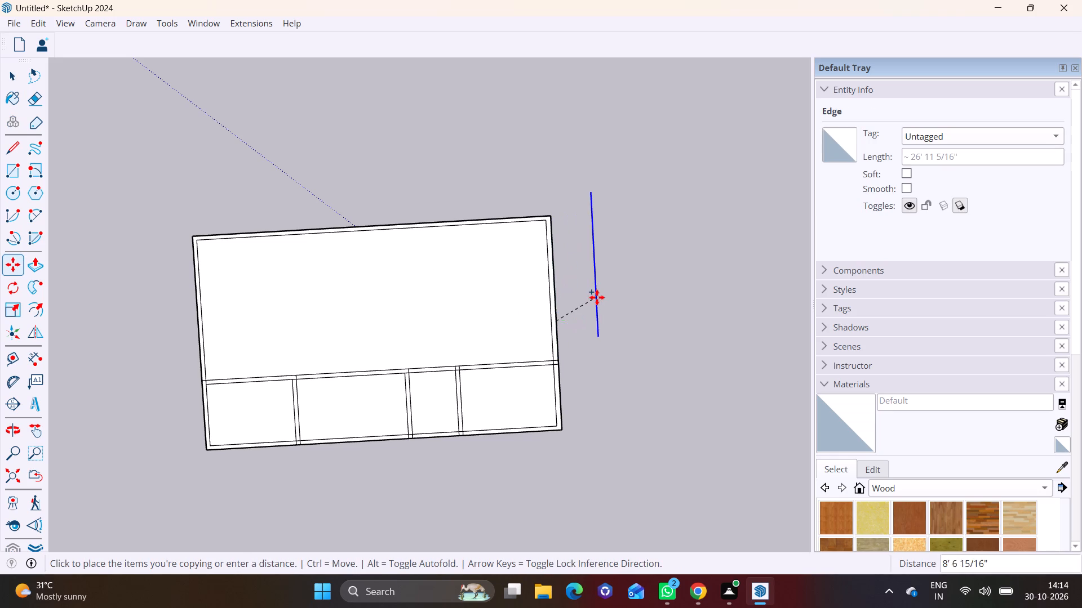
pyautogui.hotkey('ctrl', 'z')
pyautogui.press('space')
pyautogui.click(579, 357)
# Undo the fourth room's side partition lines and the third room's second back partition line, back to the two construction guides.
pyautogui.scroll(2, 579, 358)
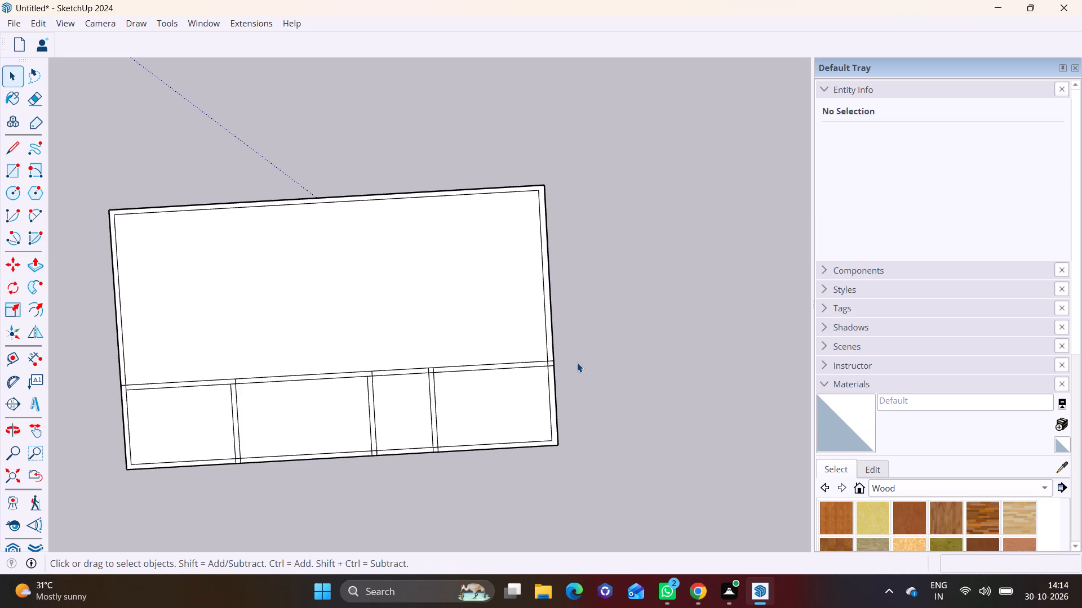
pyautogui.scroll(2, 577, 364)
pyautogui.hotkey('ctrl', 'z')
pyautogui.hotkey('ctrl', 'z')
pyautogui.hotkey('ctrl', 'z')
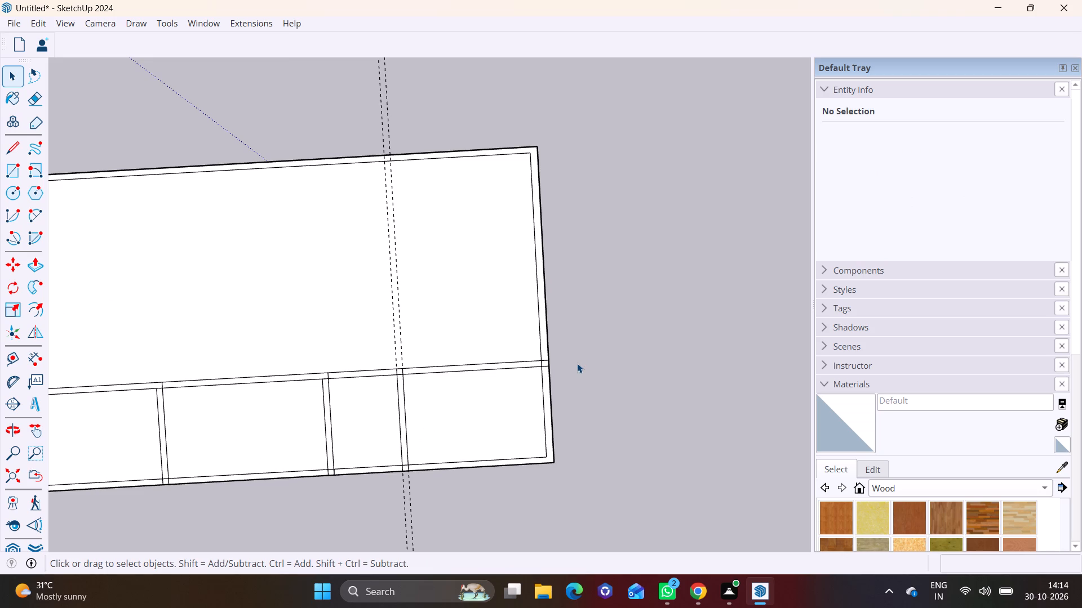
pyautogui.hotkey('ctrl', 'z')
pyautogui.hotkey('ctrl', 'z')
pyautogui.hotkey('ctrl', 'z')
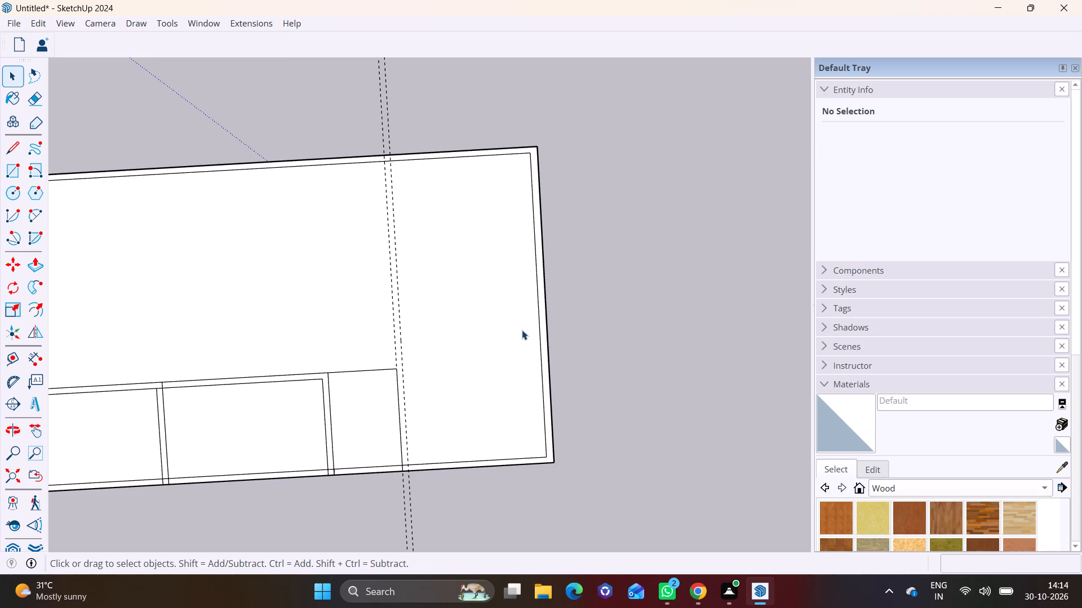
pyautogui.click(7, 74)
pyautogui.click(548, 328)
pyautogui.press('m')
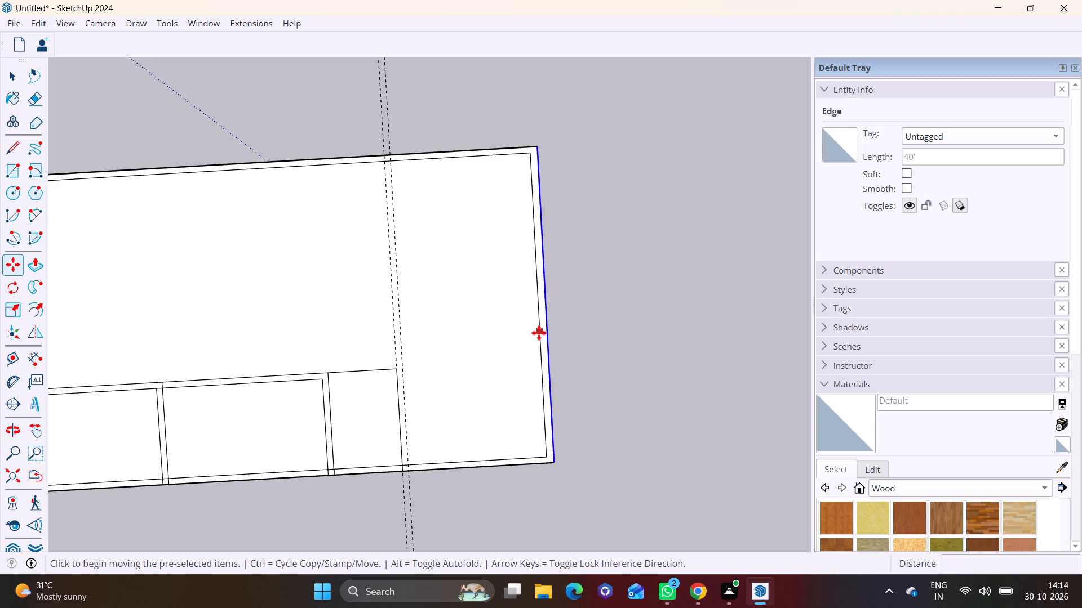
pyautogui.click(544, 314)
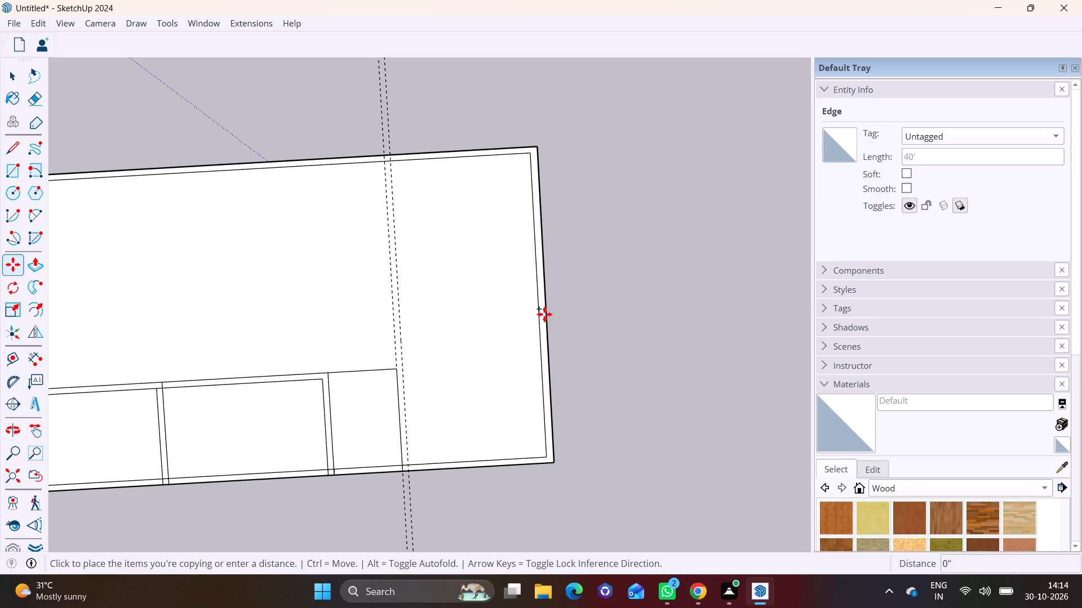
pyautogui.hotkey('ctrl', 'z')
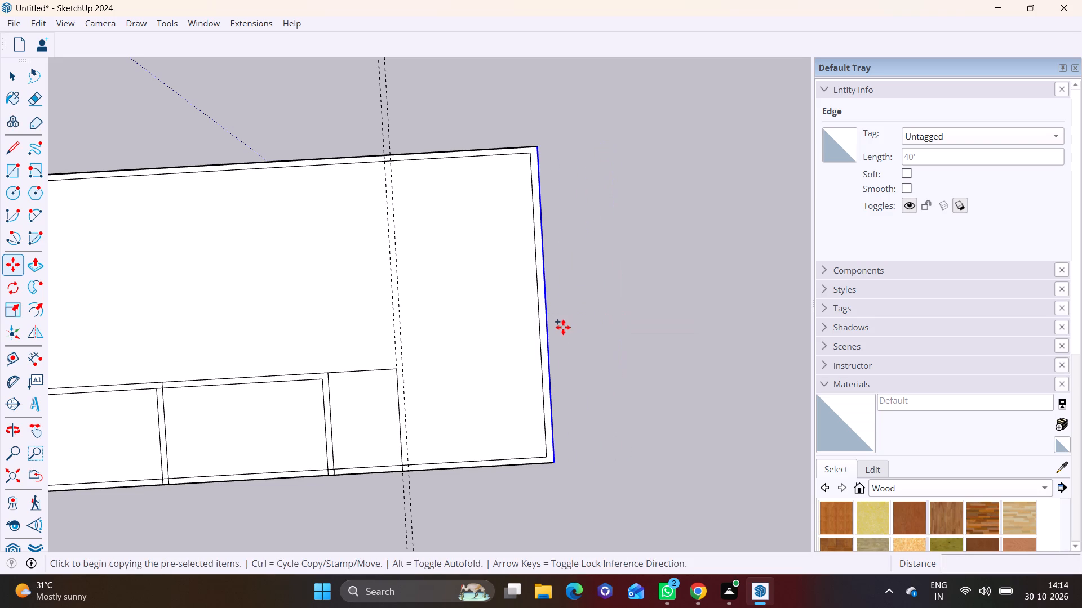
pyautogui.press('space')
# Move the outer rear wall line about 12' outward to lengthen the house.
pyautogui.click(546, 334)
pyautogui.press('m')
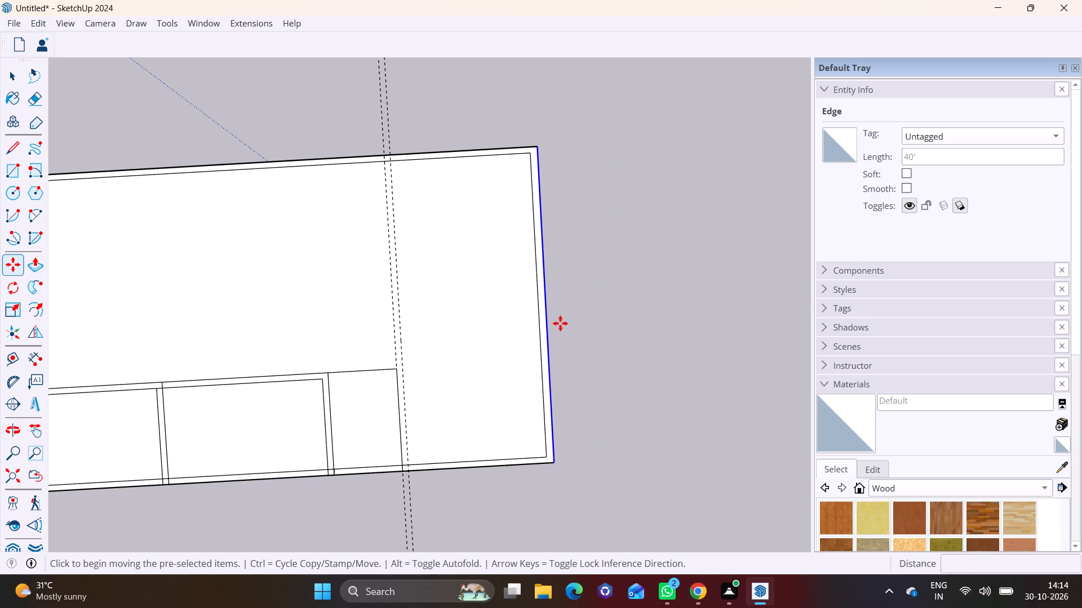
pyautogui.moveTo(546, 302); pyautogui.dragTo(641, 302)
pyautogui.click(641, 302)
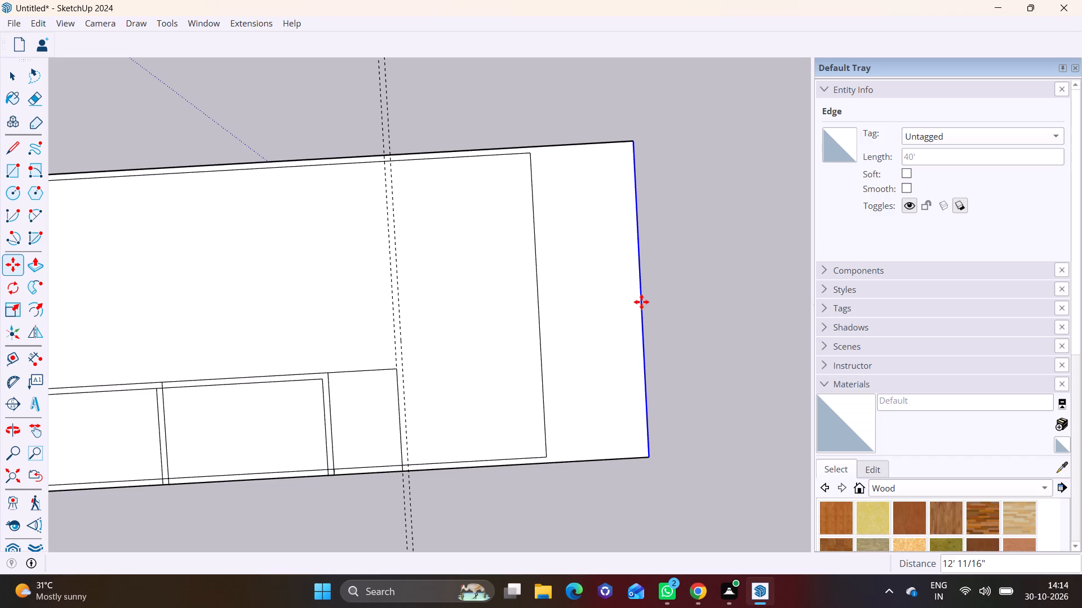
# Move the inner rear wall line about 11' 11" outward toward the relocated outer rear wall line.
pyautogui.press('space')
pyautogui.click(536, 309)
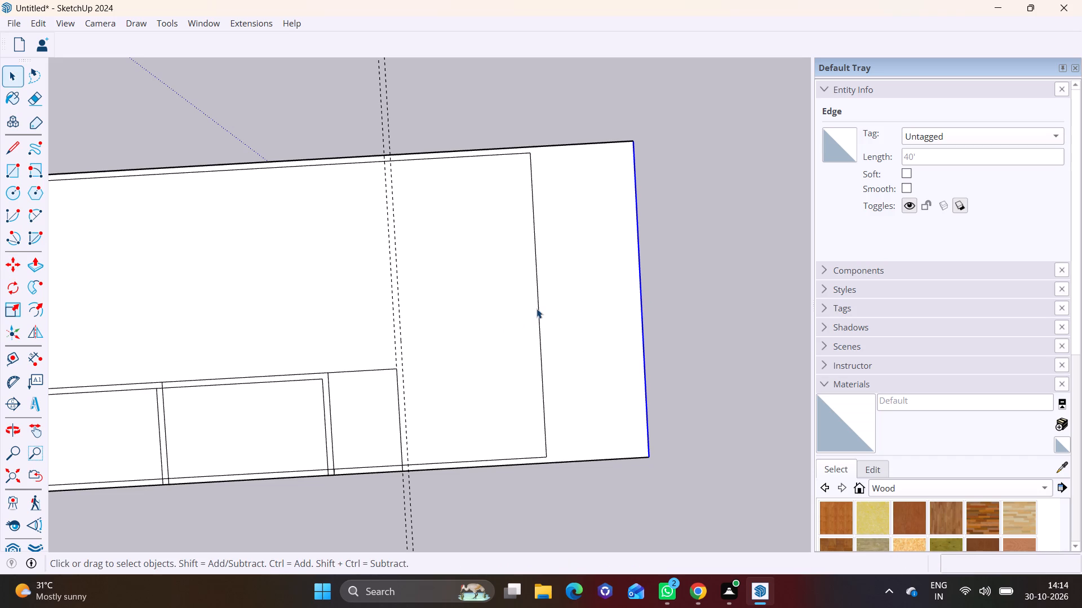
pyautogui.press('m')
pyautogui.moveTo(536, 307); pyautogui.dragTo(601, 299)
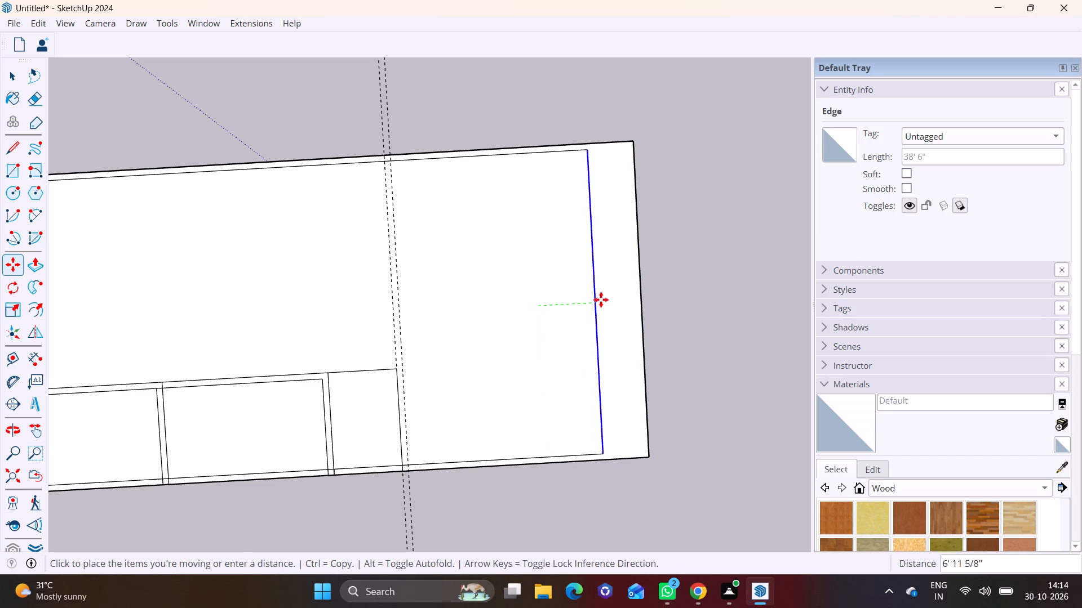
pyautogui.moveTo(601, 299); pyautogui.dragTo(632, 294)
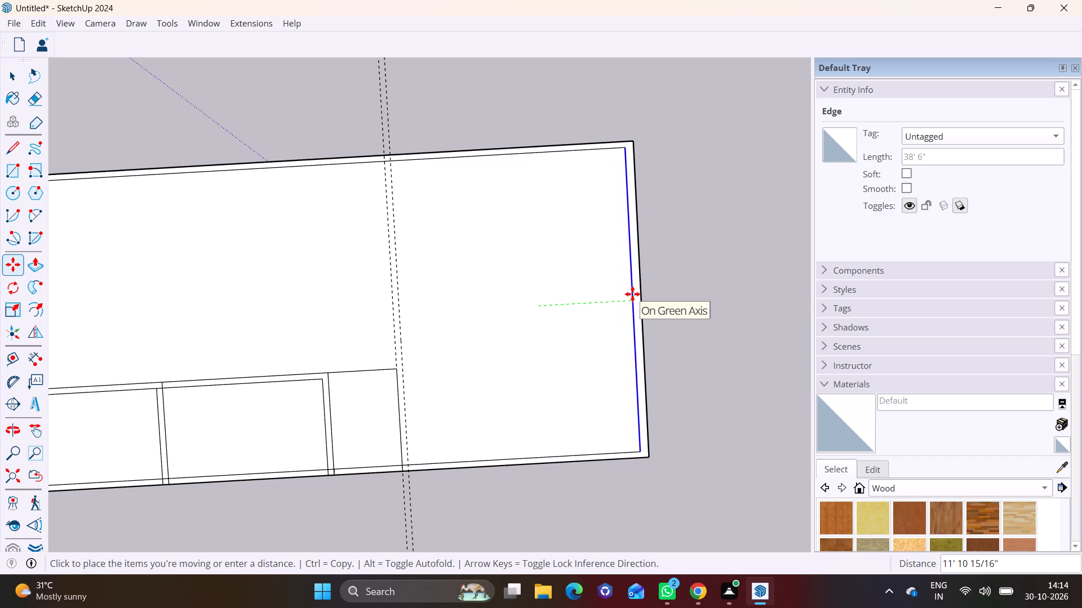
pyautogui.moveTo(632, 294); pyautogui.dragTo(632, 294)
pyautogui.scroll(-2, 544, 329)
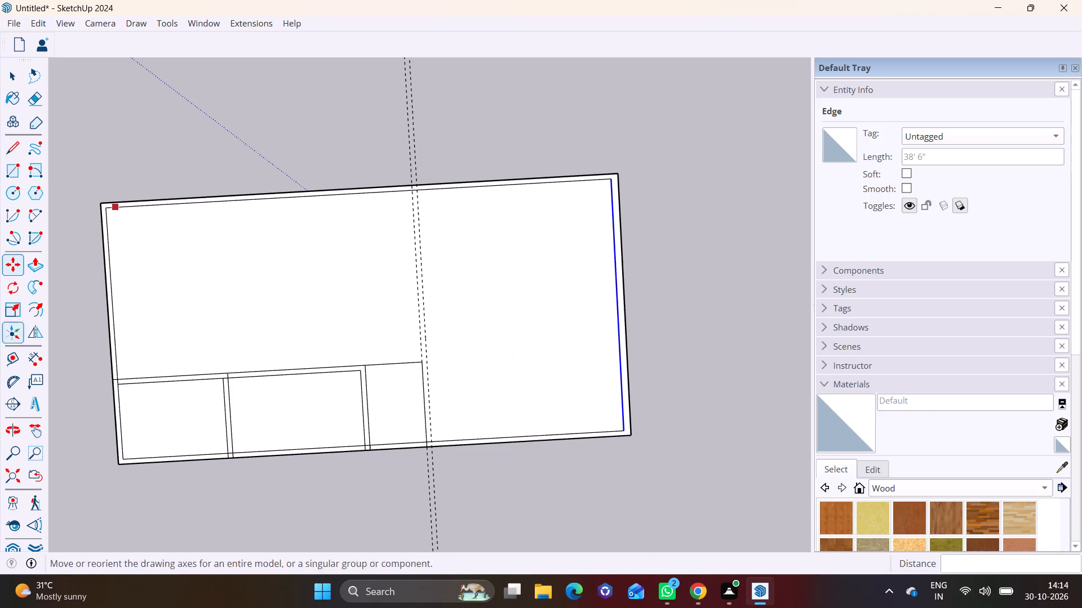
# Place a guide about 21' 9" rearward of the third room's back partition guide and a second guide 9" inward from it.
pyautogui.click(15, 358)
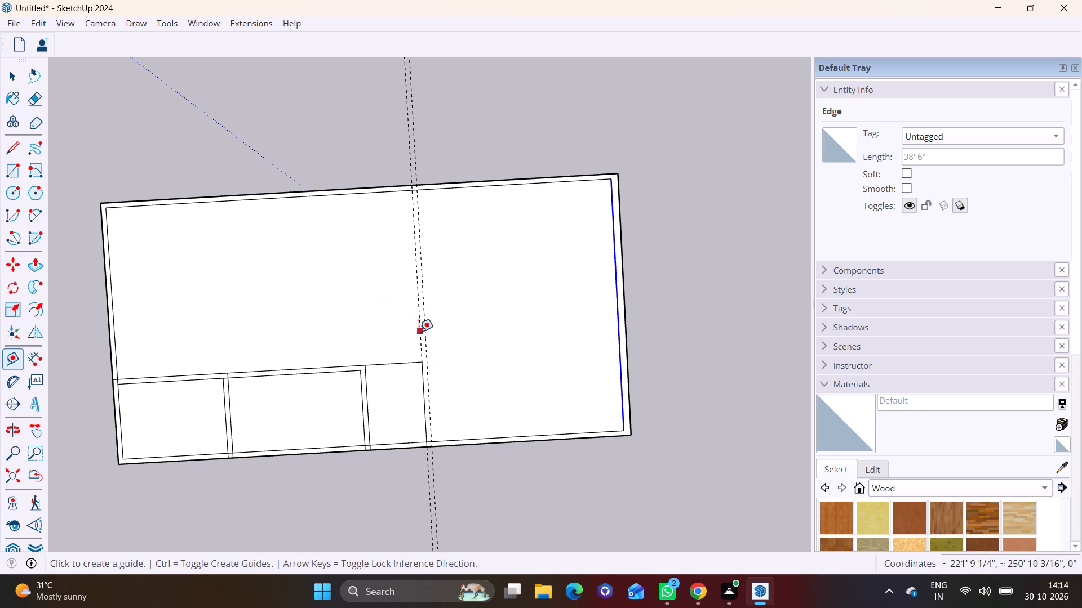
pyautogui.click(425, 332)
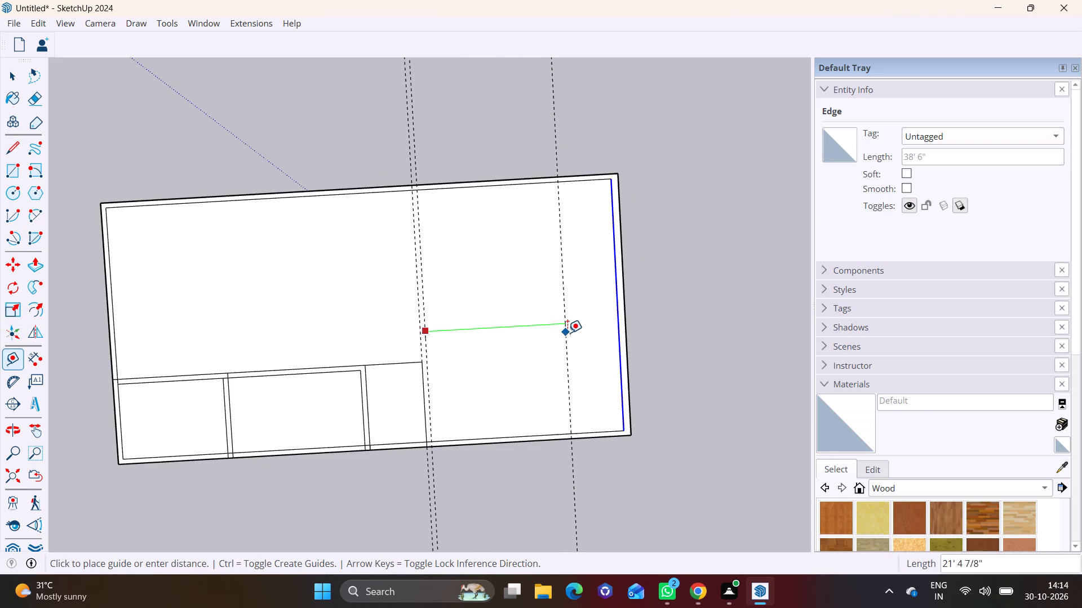
pyautogui.click(568, 333)
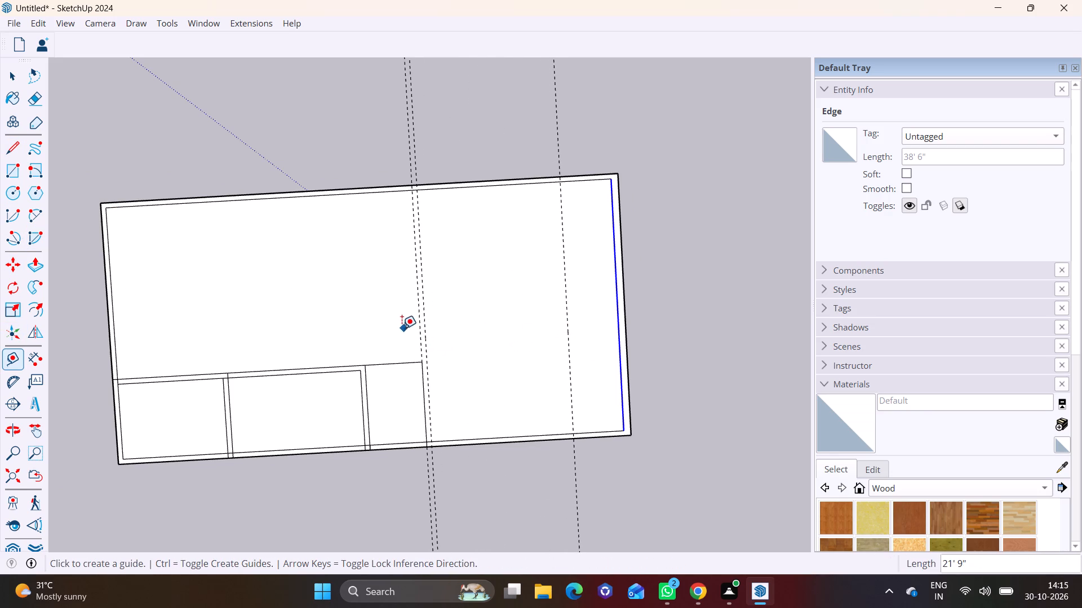
pyautogui.scroll(-1, 569, 328)
pyautogui.scroll(2, 569, 328)
pyautogui.click(569, 328)
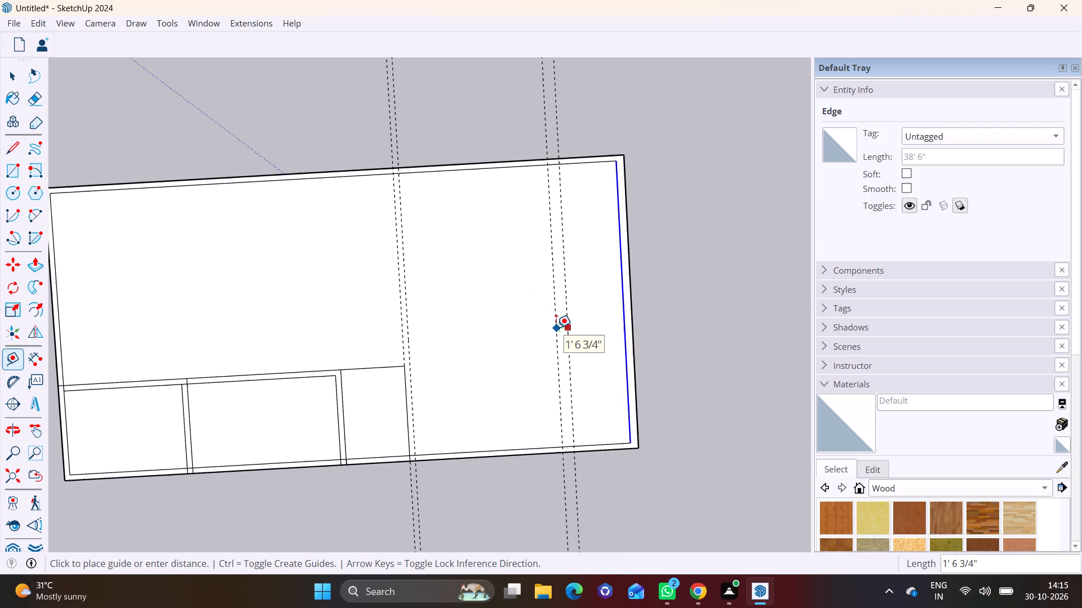
pyautogui.write('9"')
pyautogui.press('Return')
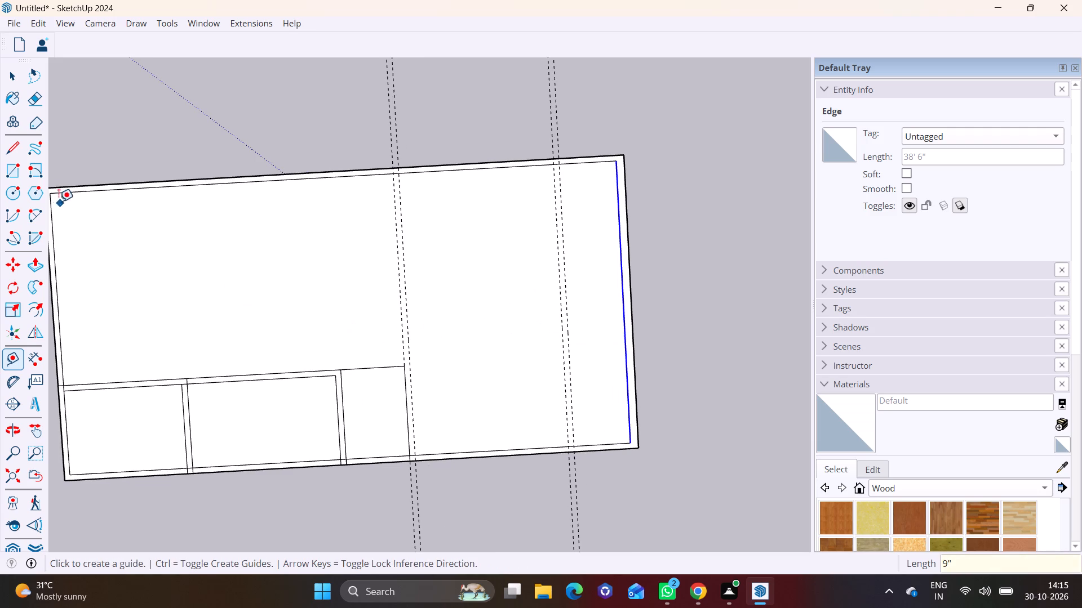
# Extend the outer side partition line from the third room's back corner to the outer rear wall line.
pyautogui.click(15, 153)
pyautogui.click(407, 364)
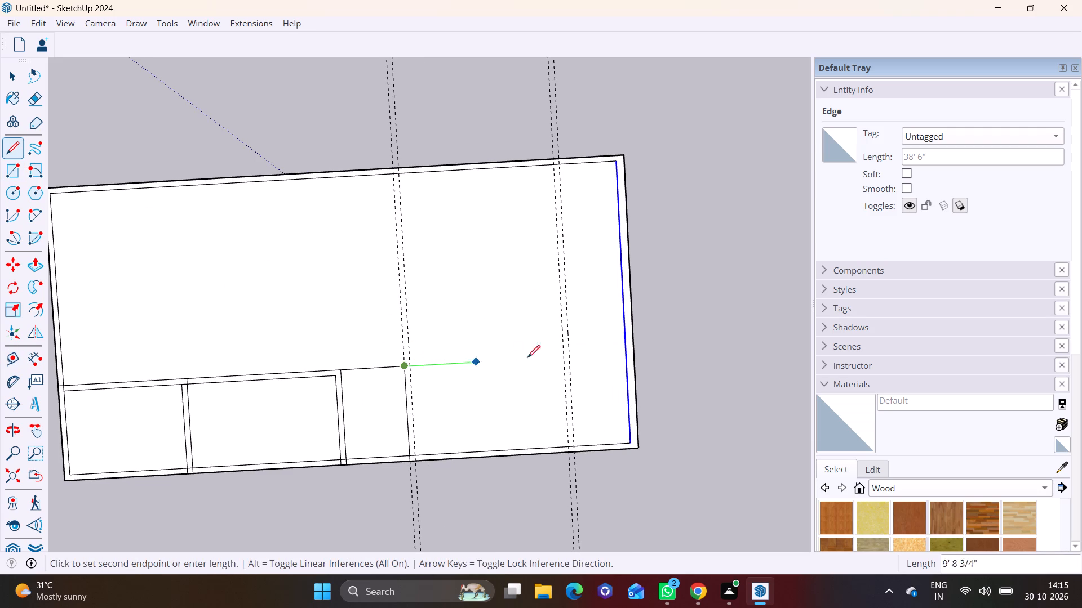
pyautogui.click(632, 352)
pyautogui.press('space')
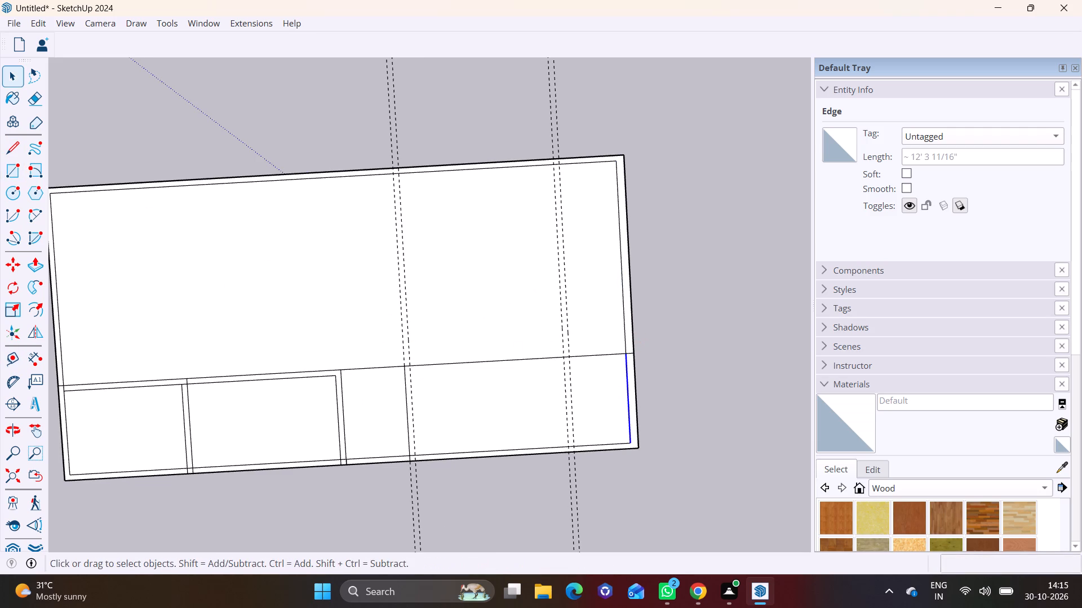
# Draw the inner side partition line, about 40' 9" long, from the second room's back inner corner to the inner rear wall line.
pyautogui.click(7, 147)
pyautogui.scroll(2, 281, 350)
pyautogui.click(349, 386)
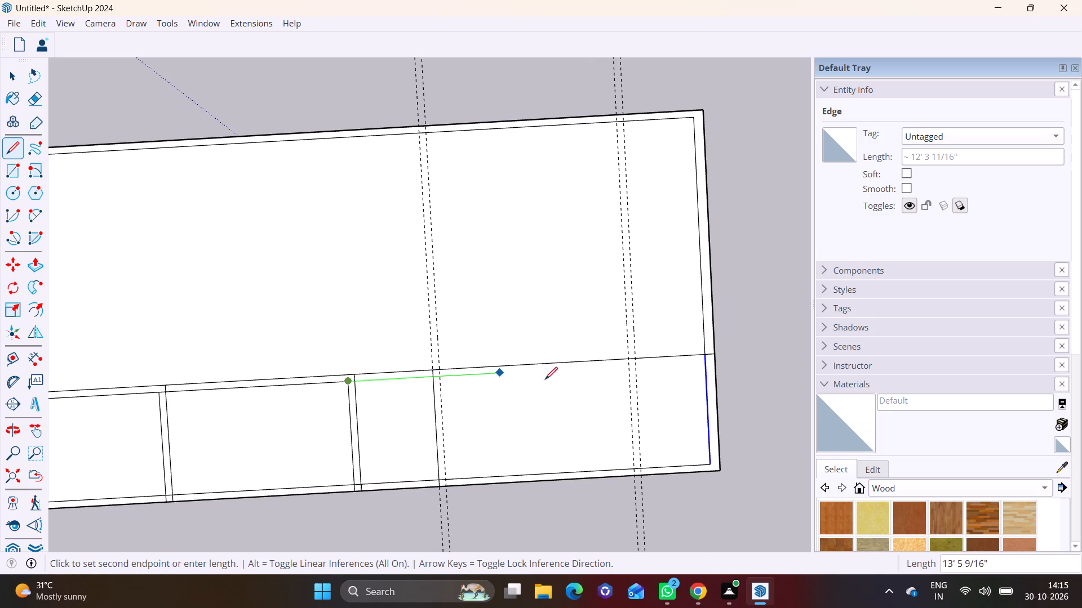
pyautogui.click(712, 365)
pyautogui.press('space')
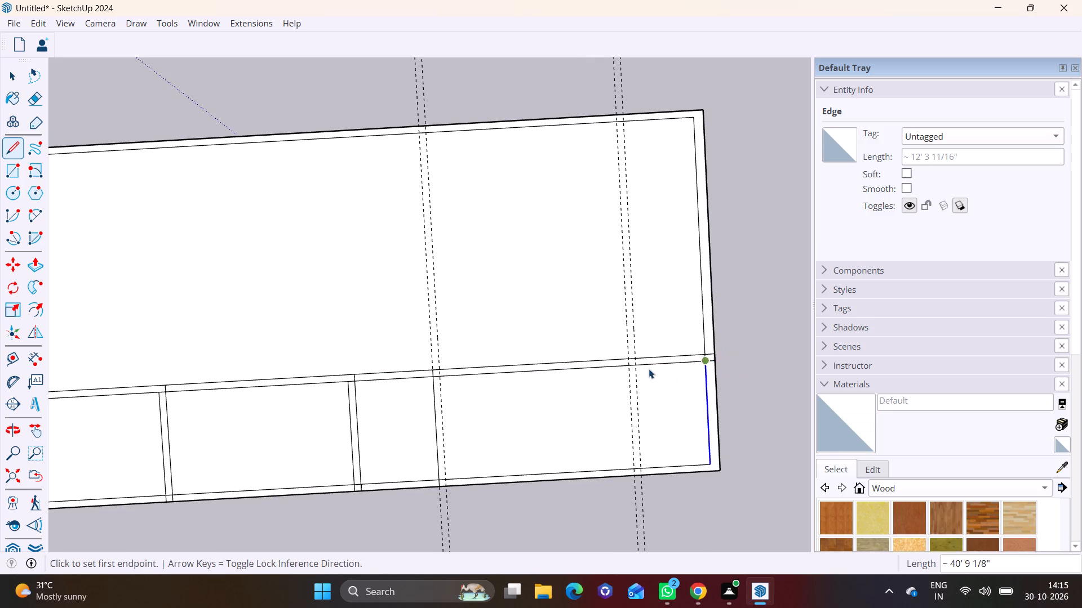
# Draw the third room's second back partition line along its guide from the side partition to the outer side wall.
pyautogui.scroll(-1, 494, 361)
pyautogui.moveTo(496, 388); pyautogui.dragTo(485, 375, button='middle')
pyautogui.click(10, 147)
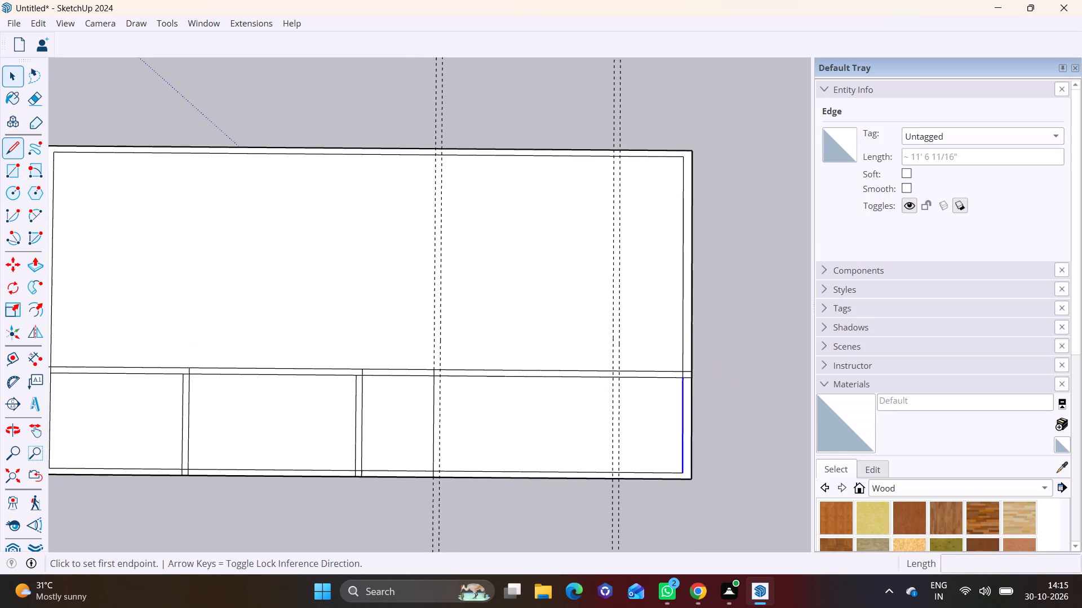
pyautogui.scroll(4, 493, 377)
pyautogui.click(427, 365)
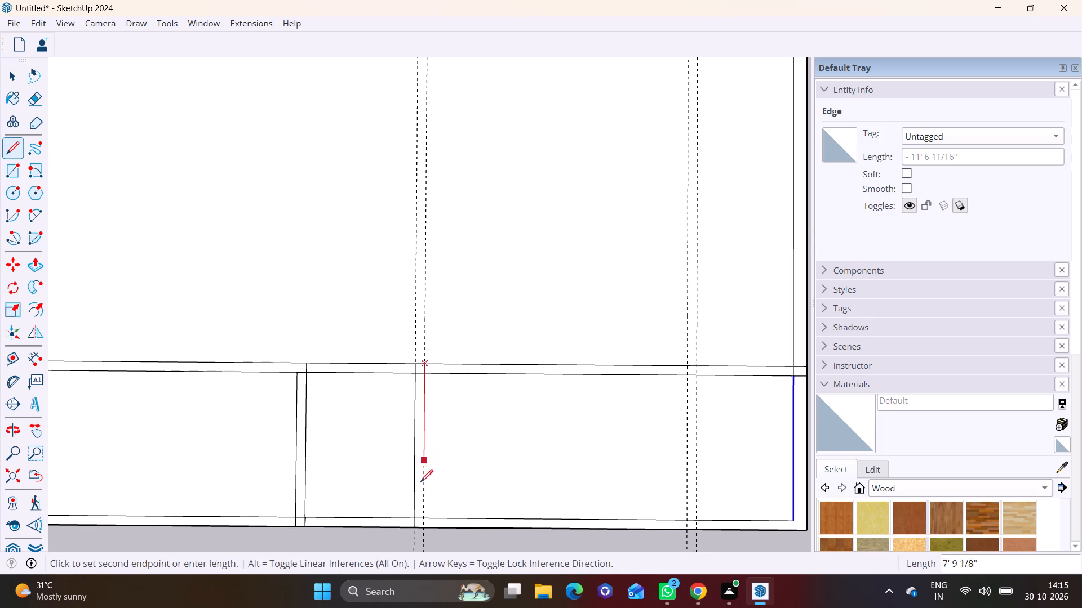
pyautogui.click(431, 525)
pyautogui.press('space')
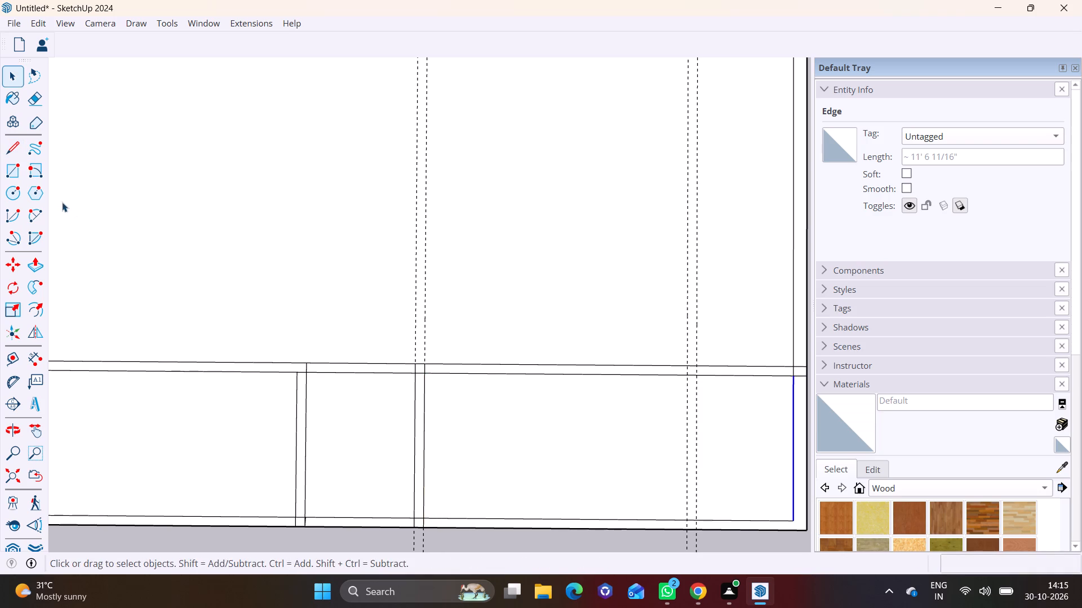
# Draw the fourth room's two back partition lines, about 13' long, along the new guides from the side partition to the outer side wall.
pyautogui.click(11, 149)
pyautogui.click(685, 368)
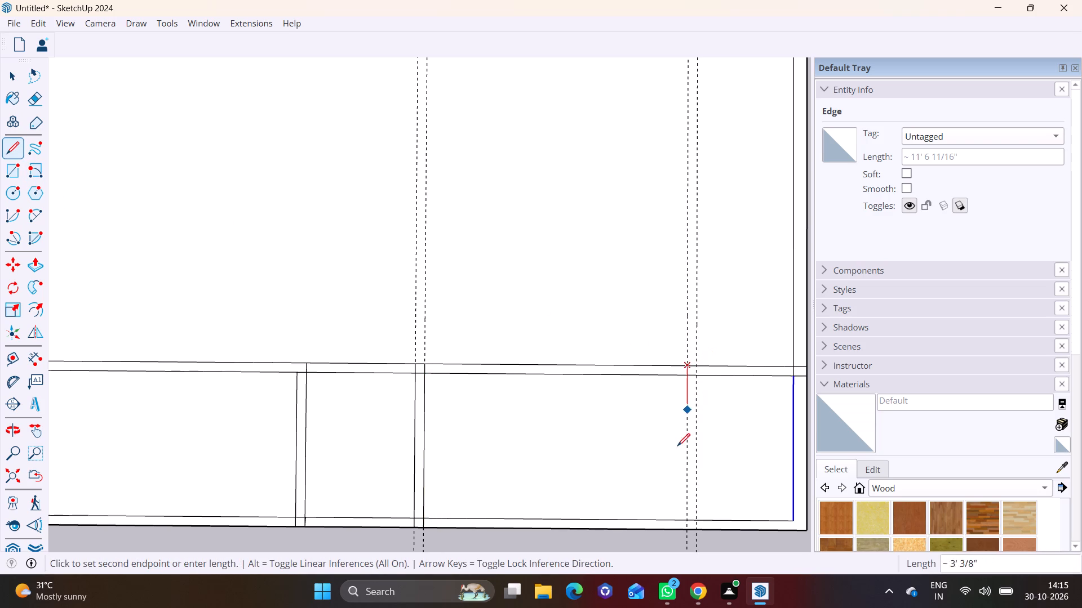
pyautogui.click(686, 533)
pyautogui.click(699, 365)
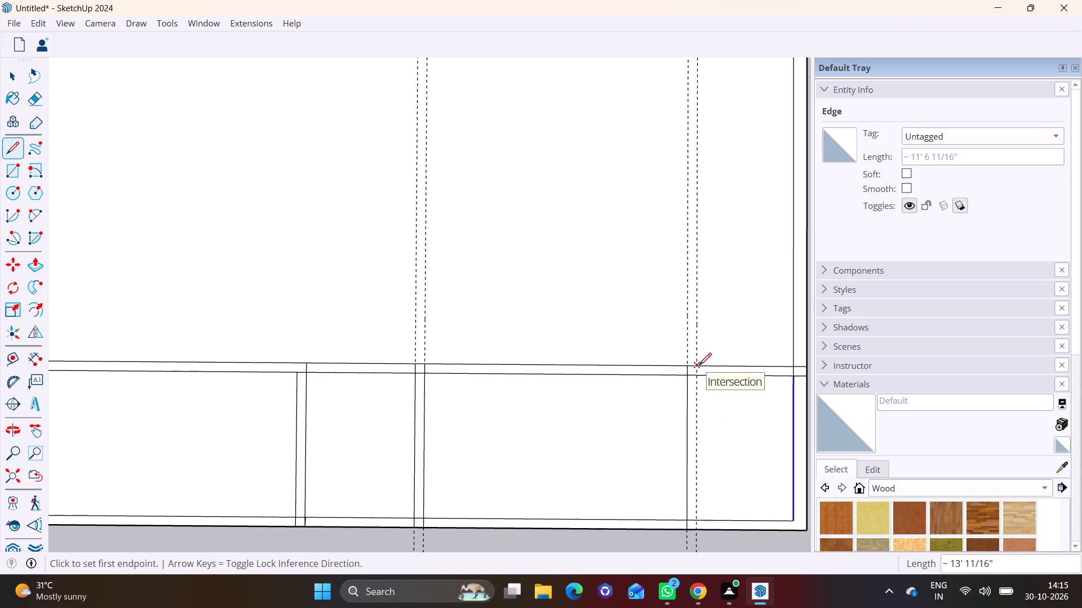
pyautogui.click(699, 530)
pyautogui.press('space')
# Erase the four construction guides along the third and fourth rooms' back partitions.
pyautogui.scroll(-1, 500, 351)
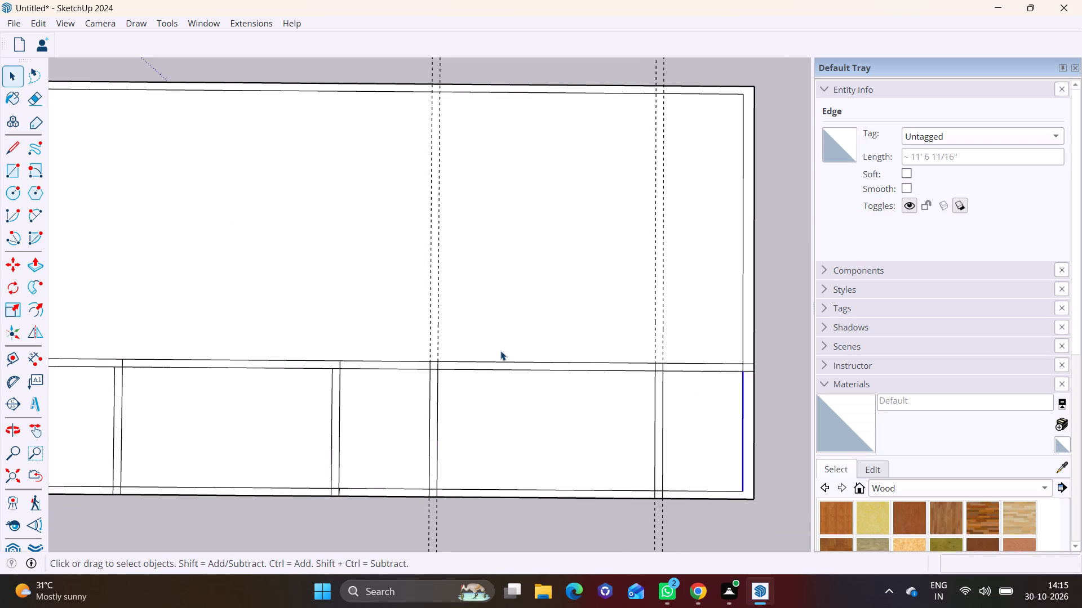
pyautogui.scroll(-4, 500, 351)
pyautogui.click(32, 95)
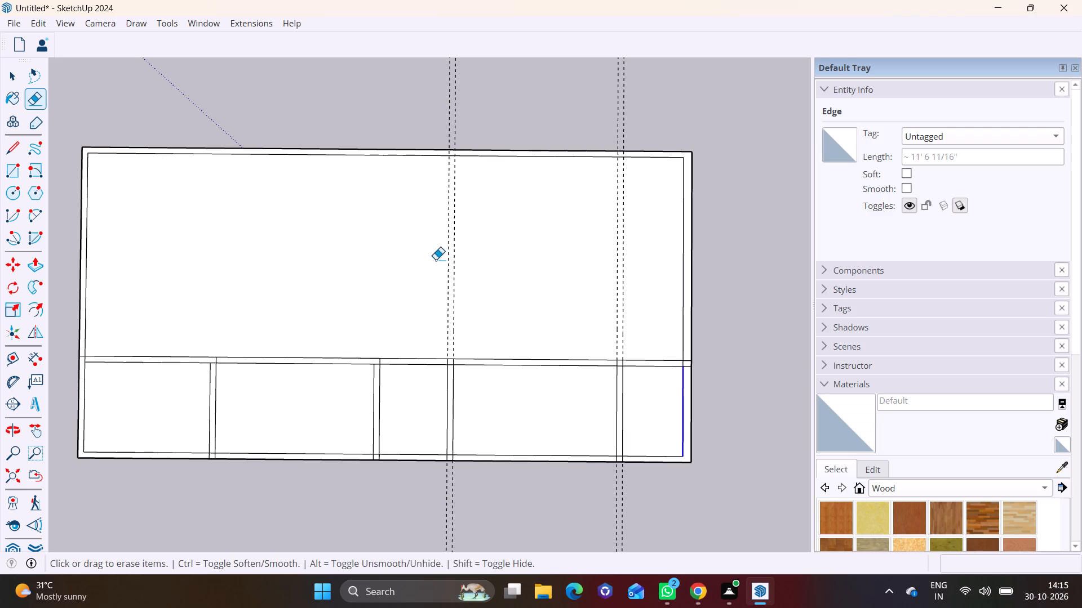
pyautogui.moveTo(440, 252); pyautogui.dragTo(523, 260)
pyautogui.moveTo(605, 274); pyautogui.dragTo(645, 273)
# Examine the partitioned floor plan from several viewing angles.
pyautogui.scroll(-3, 559, 336)
pyautogui.moveTo(578, 385); pyautogui.dragTo(703, 236, button='middle')
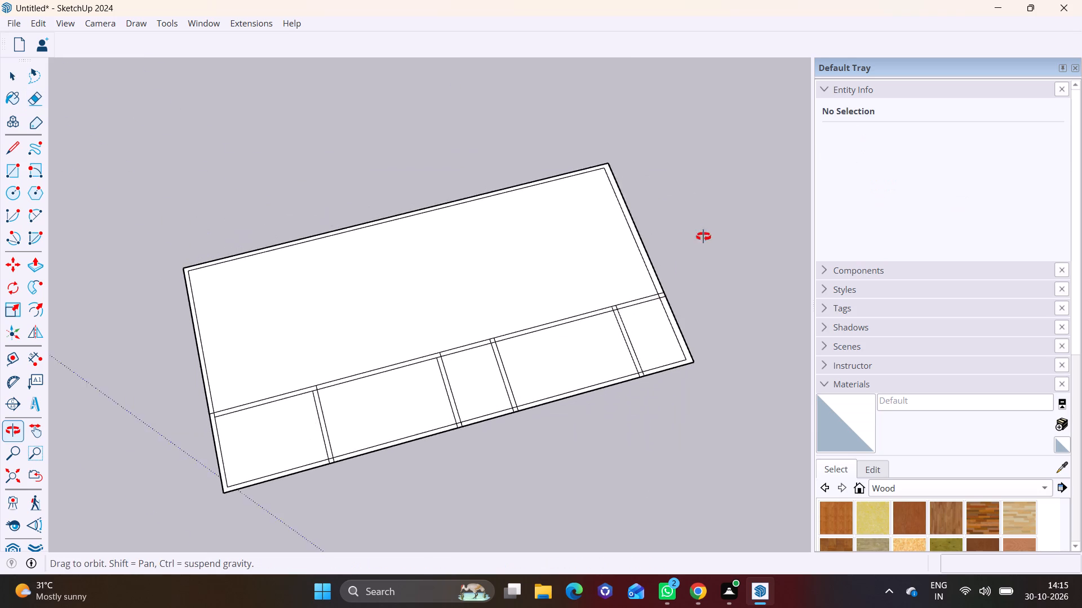
pyautogui.moveTo(703, 236); pyautogui.dragTo(703, 235, button='middle')
pyautogui.scroll(2, 565, 359)
pyautogui.scroll(-3, 559, 365)
pyautogui.moveTo(546, 381); pyautogui.dragTo(679, 247, button='middle')
pyautogui.scroll(2, 532, 382)
pyautogui.moveTo(444, 366); pyautogui.dragTo(624, 374, button='middle')
pyautogui.scroll(-2, 498, 388)
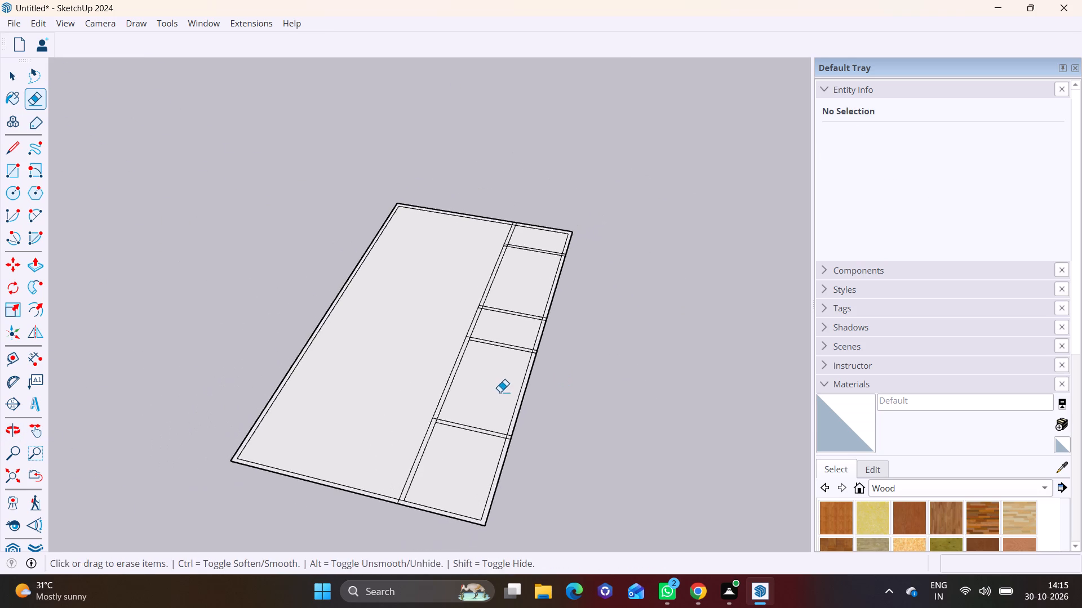
pyautogui.moveTo(500, 392); pyautogui.dragTo(543, 395, button='middle')
pyautogui.scroll(-1, 472, 371)
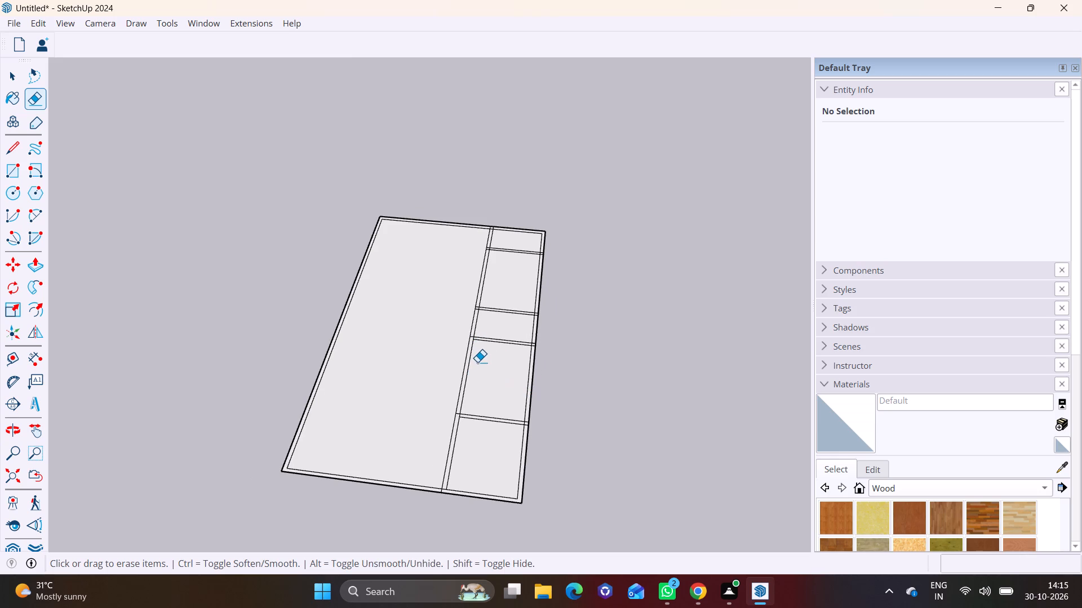
pyautogui.moveTo(460, 403); pyautogui.dragTo(526, 325, button='middle')
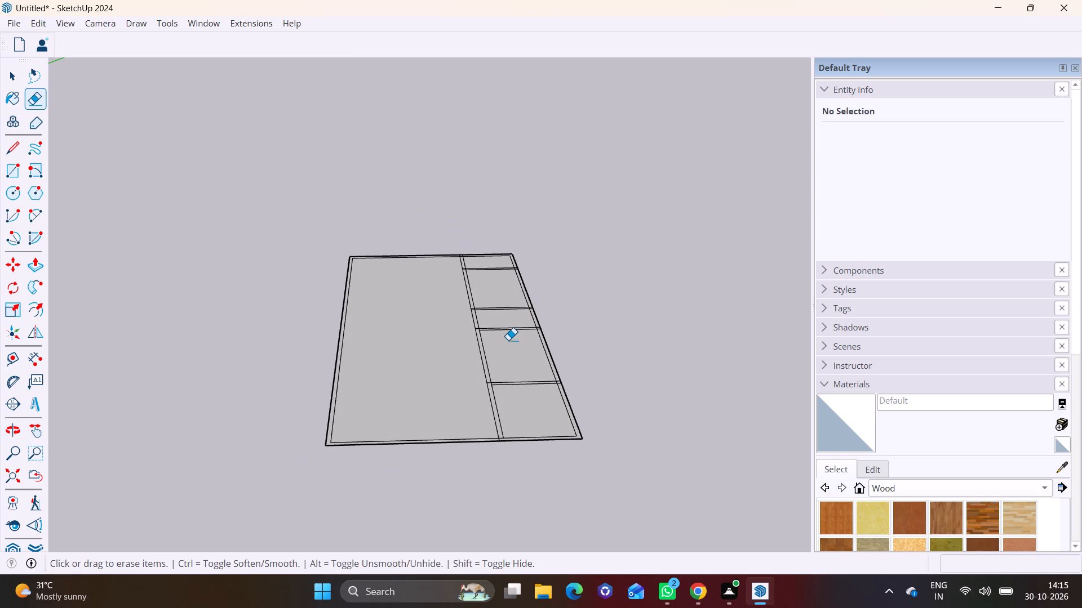
# Place a guide parallel to the long side partition, about 18' 6" from it toward the opposite outer wall.
pyautogui.keyDown('shift'); pyautogui.moveTo(511, 365); pyautogui.dragTo(522, 297, button='middle'); pyautogui.keyUp('shift')
pyautogui.scroll(5, 478, 327)
pyautogui.moveTo(495, 382); pyautogui.dragTo(486, 457, button='middle')
pyautogui.keyDown('shift'); pyautogui.moveTo(436, 371); pyautogui.dragTo(344, 290, button='middle'); pyautogui.keyUp('shift')
pyautogui.moveTo(322, 336); pyautogui.dragTo(339, 402, button='middle')
pyautogui.scroll(2, 345, 360)
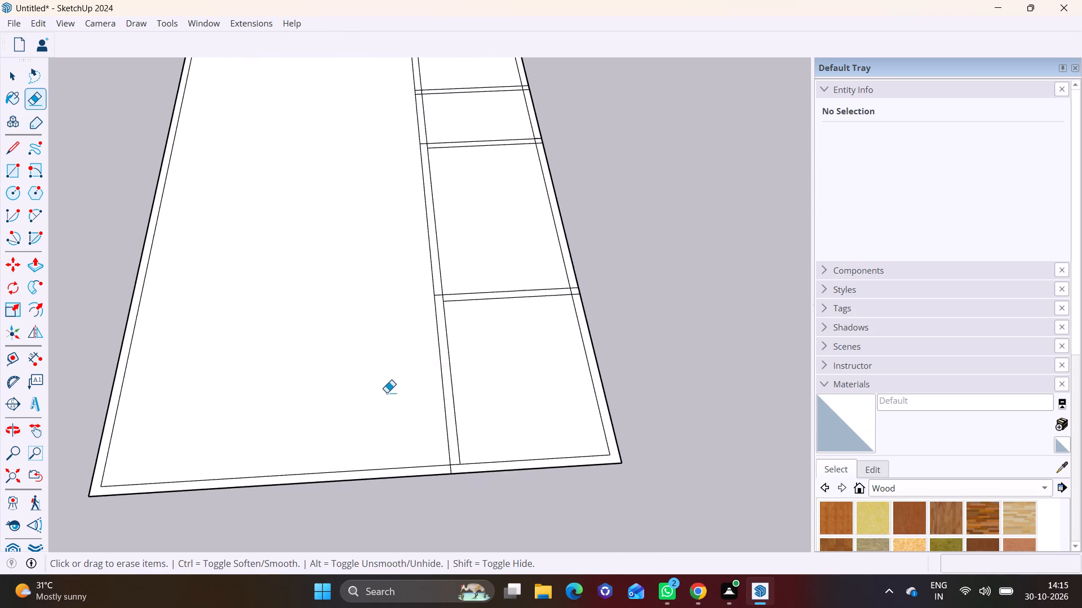
pyautogui.moveTo(381, 397); pyautogui.dragTo(334, 399, button='middle')
pyautogui.keyDown('shift'); pyautogui.moveTo(336, 370); pyautogui.dragTo(411, 394, button='middle'); pyautogui.keyUp('shift')
pyautogui.moveTo(428, 406); pyautogui.dragTo(452, 414, button='middle')
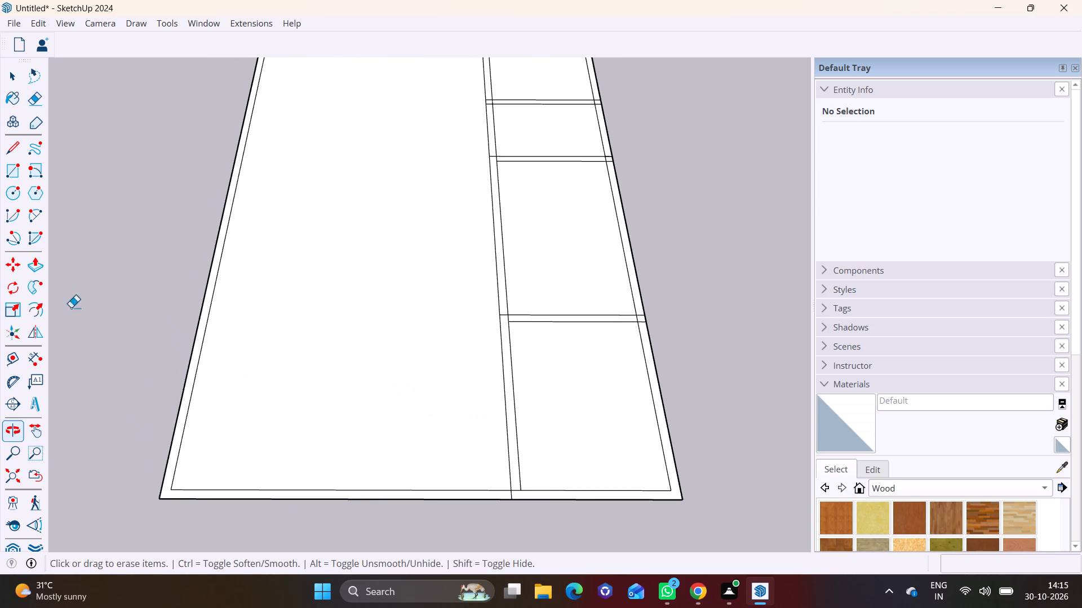
pyautogui.click(11, 359)
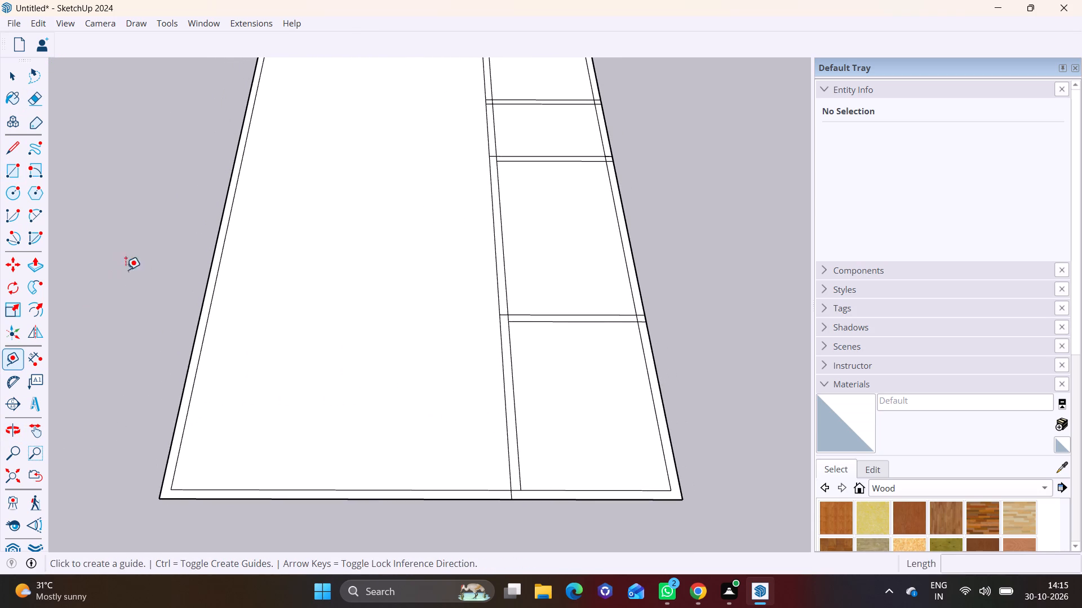
pyautogui.click(504, 432)
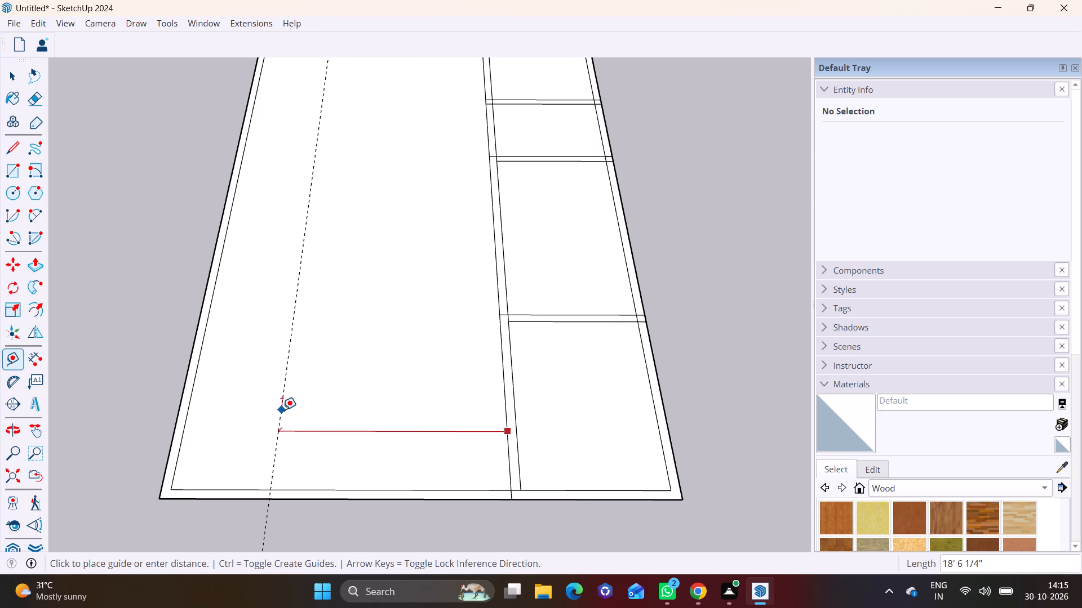
pyautogui.click(282, 410)
pyautogui.press('space')
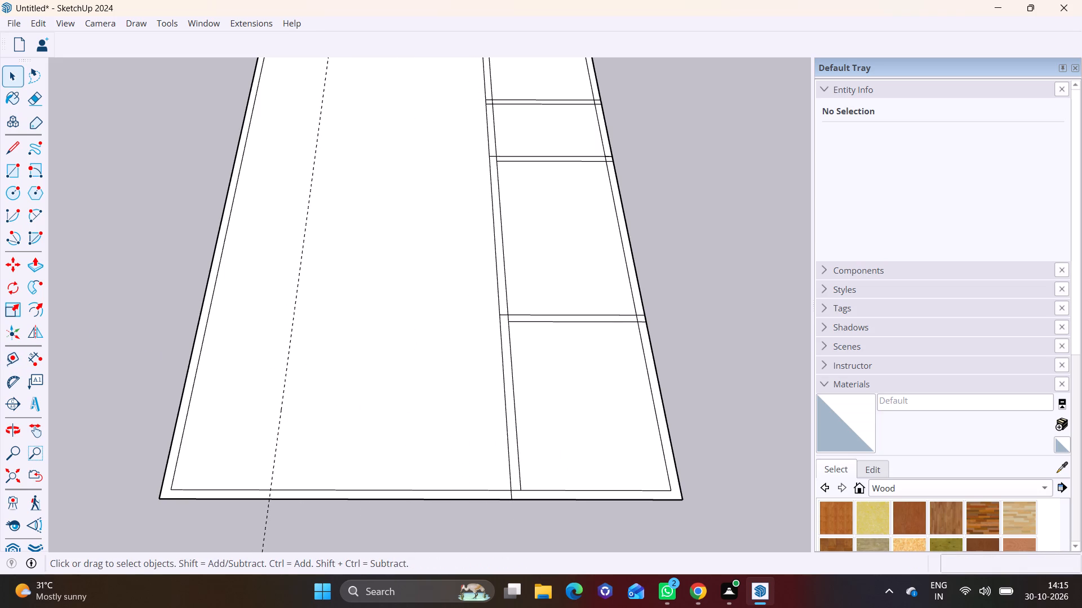
# Add a second parallel guide offset 9" from the new guide, on the side toward the outer wall.
pyautogui.click(10, 354)
pyautogui.click(287, 344)
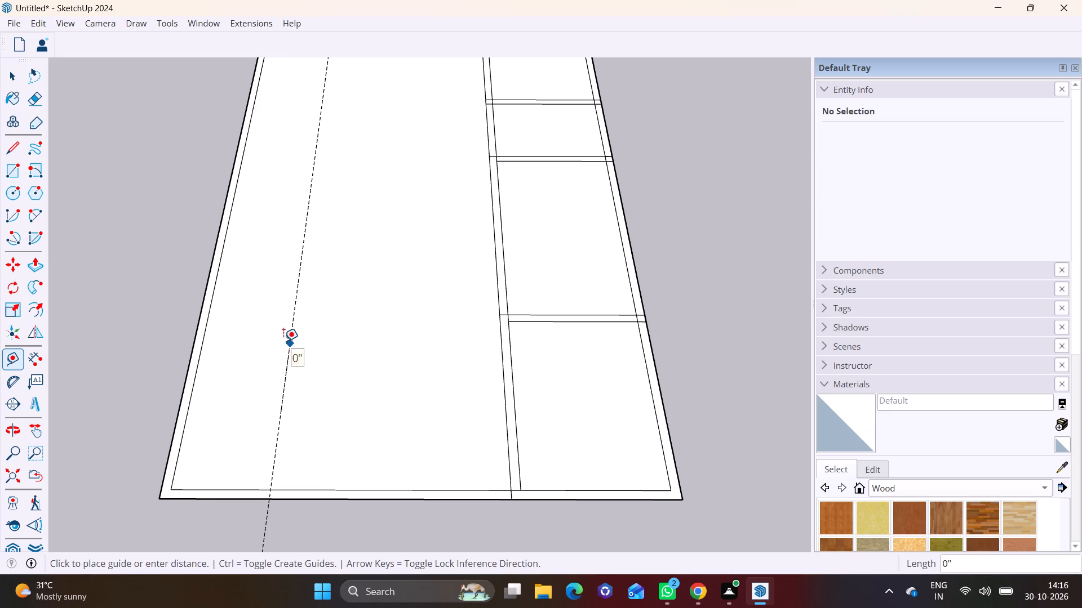
pyautogui.press('9')
pyautogui.hotkey('shift', '"')
pyautogui.press('Return')
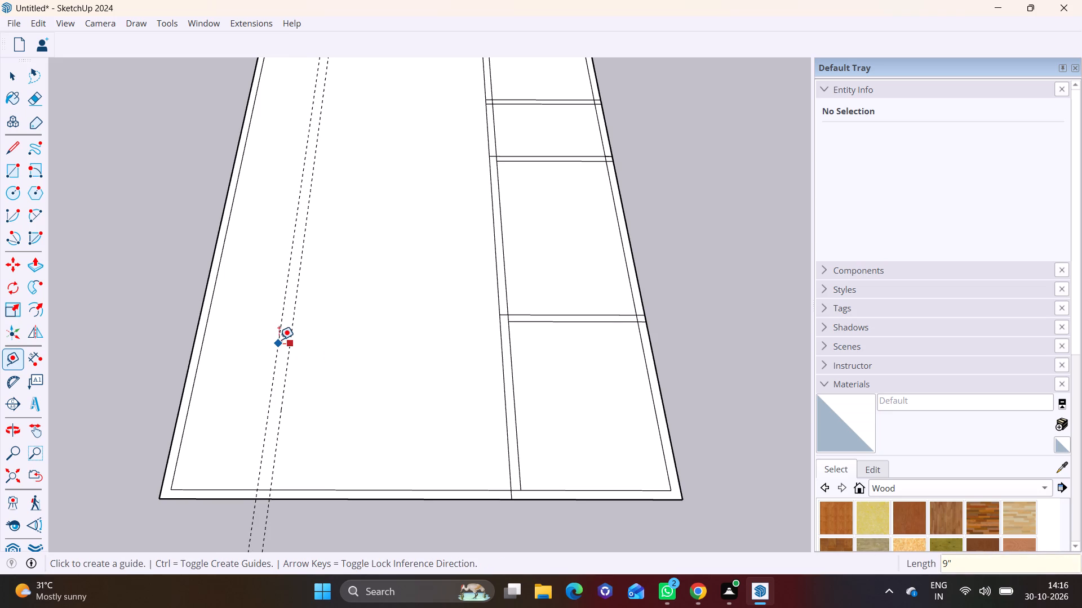
# Place a guide about 11' behind the front wall's inner line and another 9" farther back.
pyautogui.click(394, 490)
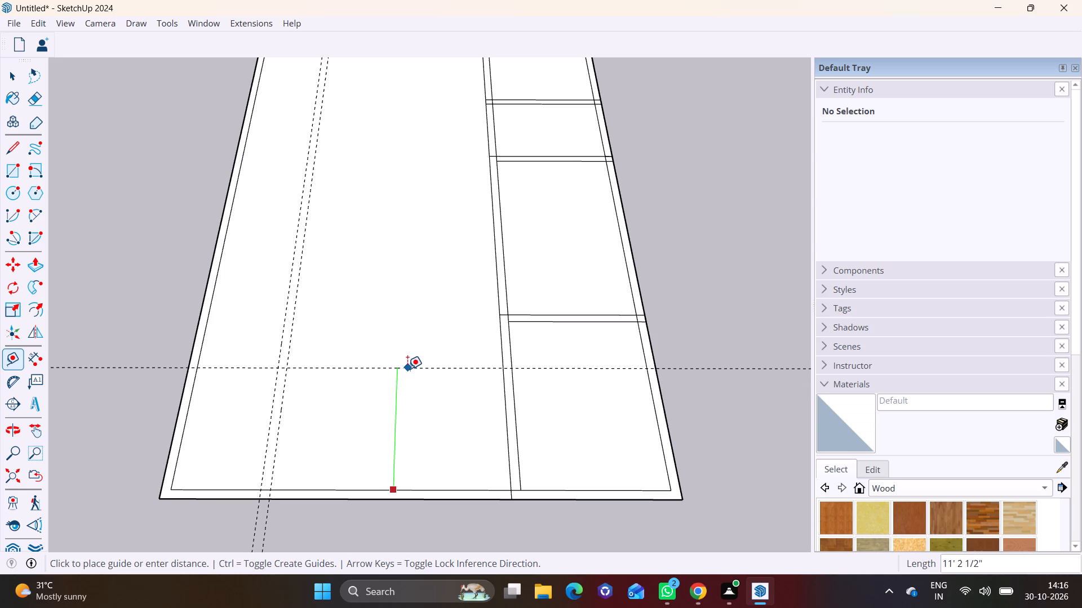
pyautogui.click(407, 370)
pyautogui.click(405, 368)
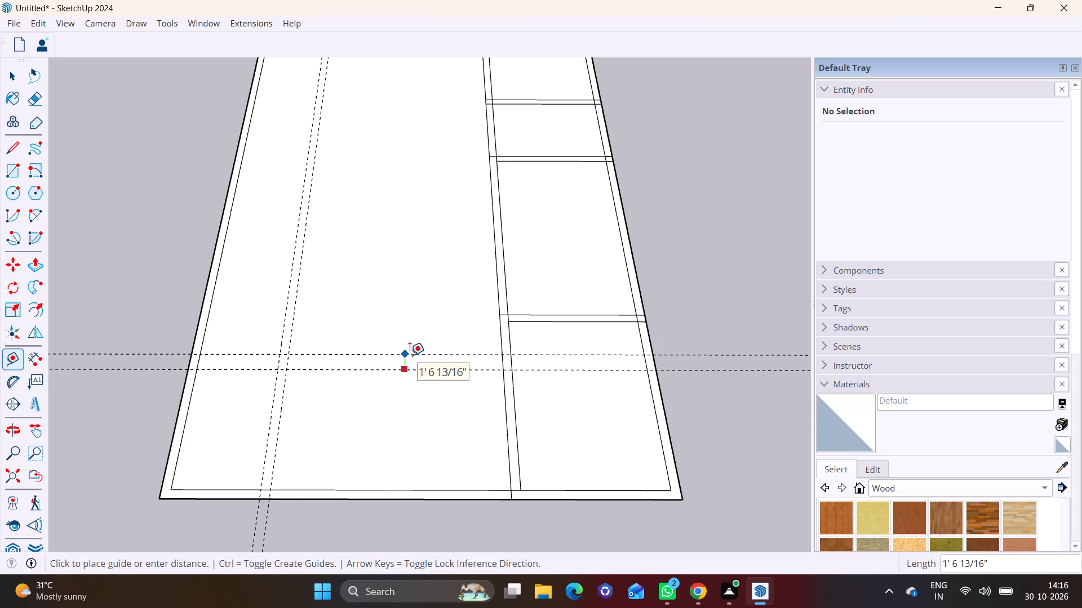
pyautogui.write('9"')
pyautogui.press('Return')
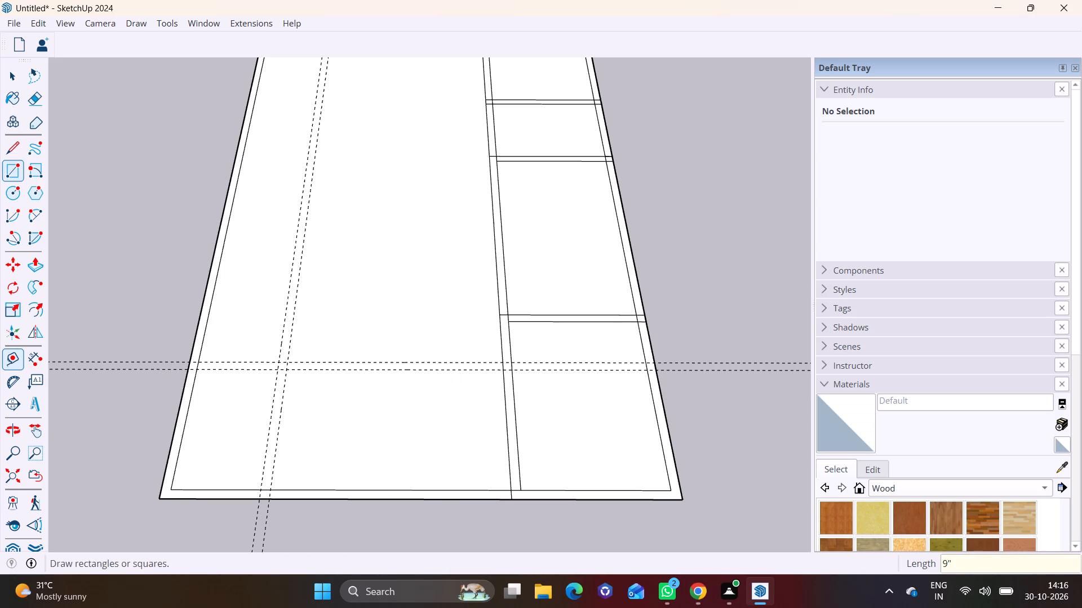
# Draw the front room's double wall lines along the guides, with sides about 12' and backs about 20' long, reaching the side partition.
pyautogui.click(15, 145)
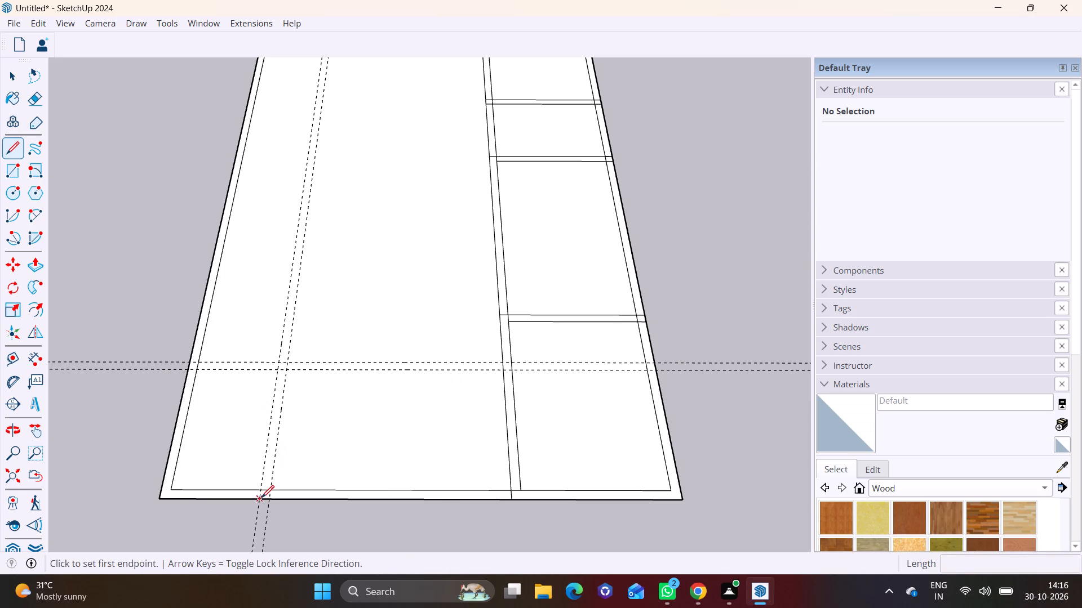
pyautogui.click(261, 498)
pyautogui.click(280, 363)
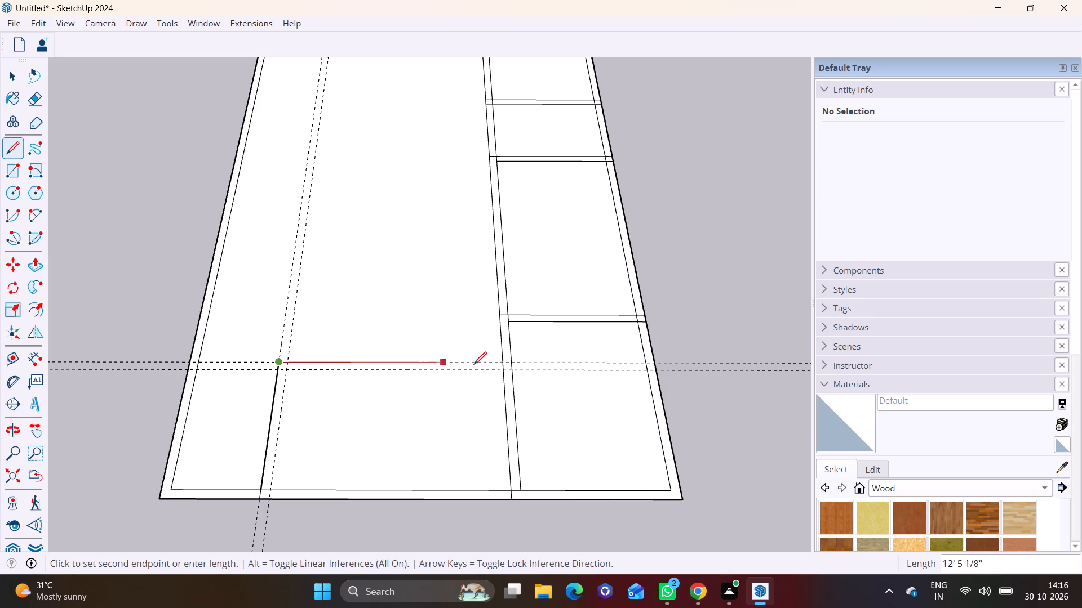
pyautogui.click(509, 364)
pyautogui.click(513, 372)
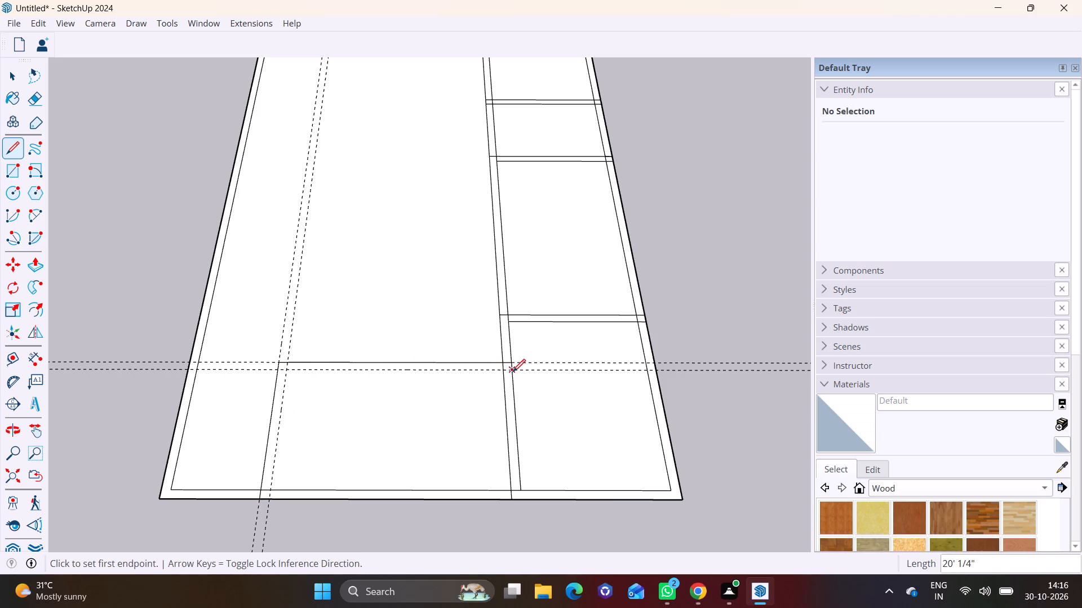
pyautogui.click(289, 370)
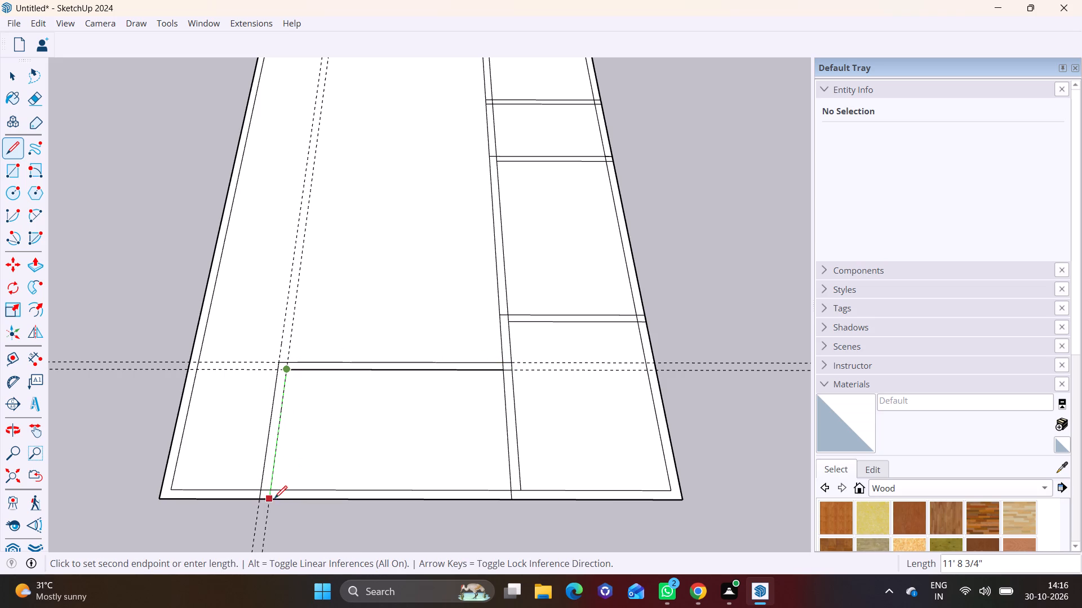
pyautogui.click(273, 500)
pyautogui.press('space')
# Erase the four construction guides around the new front room.
pyautogui.click(33, 96)
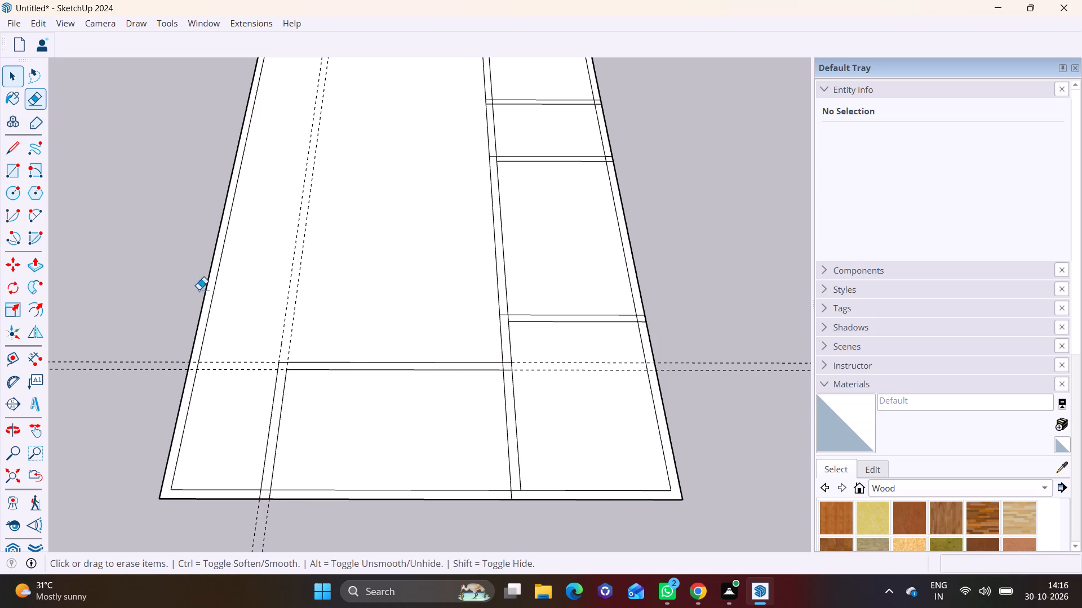
pyautogui.moveTo(235, 348); pyautogui.dragTo(222, 385)
pyautogui.moveTo(251, 313); pyautogui.dragTo(400, 313)
# Examine the floor plan with the added front room from several distances and angles.
pyautogui.scroll(-4, 351, 413)
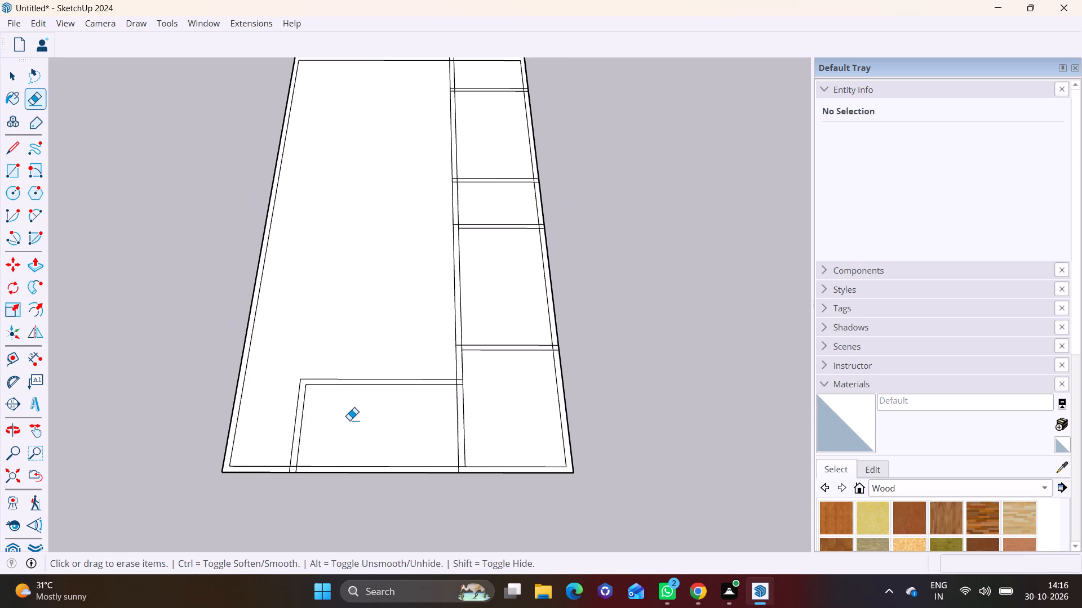
pyautogui.press('space')
pyautogui.press('space')
pyautogui.press('space')
pyautogui.press('space')
pyautogui.press('space')
pyautogui.press('space')
pyautogui.press('space')
pyautogui.moveTo(336, 399); pyautogui.dragTo(383, 439, button='middle')
pyautogui.scroll(3, 323, 415)
pyautogui.moveTo(328, 417); pyautogui.dragTo(273, 415, button='middle')
pyautogui.scroll(-1, 270, 413)
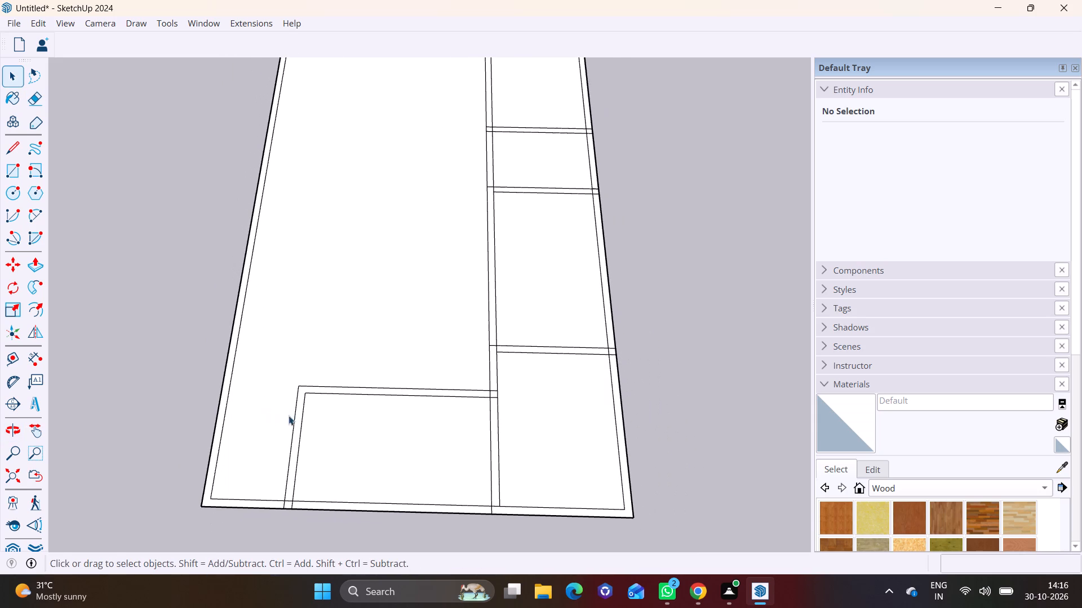
pyautogui.scroll(-2, 311, 417)
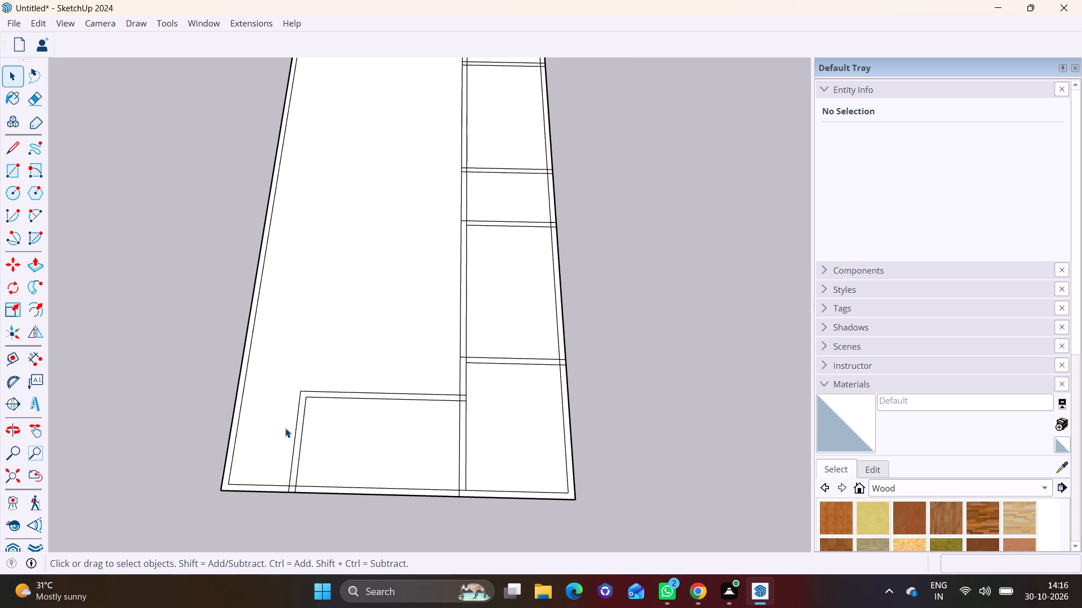
pyautogui.scroll(-1, 255, 455)
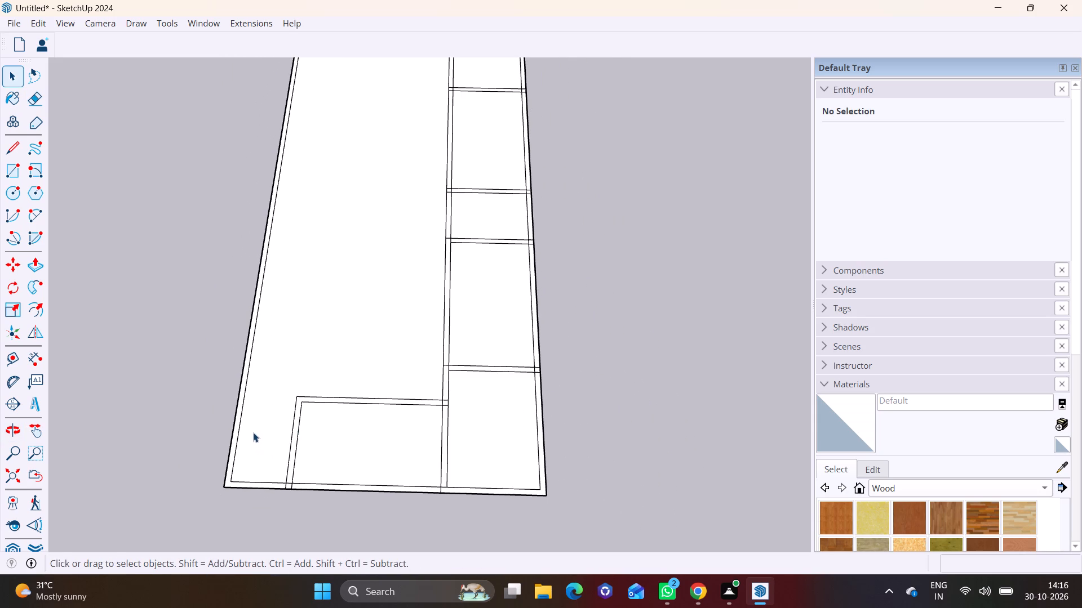
pyautogui.moveTo(259, 455); pyautogui.dragTo(267, 410, button='middle')
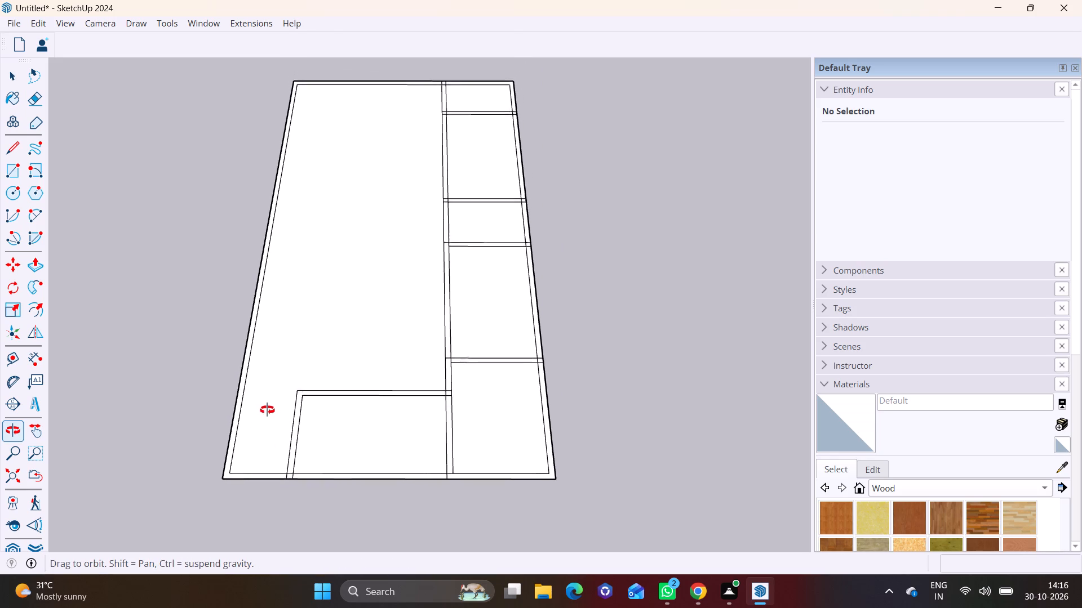
pyautogui.moveTo(267, 410); pyautogui.dragTo(268, 404, button='middle')
pyautogui.scroll(-1, 270, 404)
pyautogui.scroll(1, 259, 400)
# At the front room's side wall junction, erase the front wall's inner line between the two wall lines and the outermost line's short stub.
pyautogui.click(37, 96)
pyautogui.scroll(1, 334, 448)
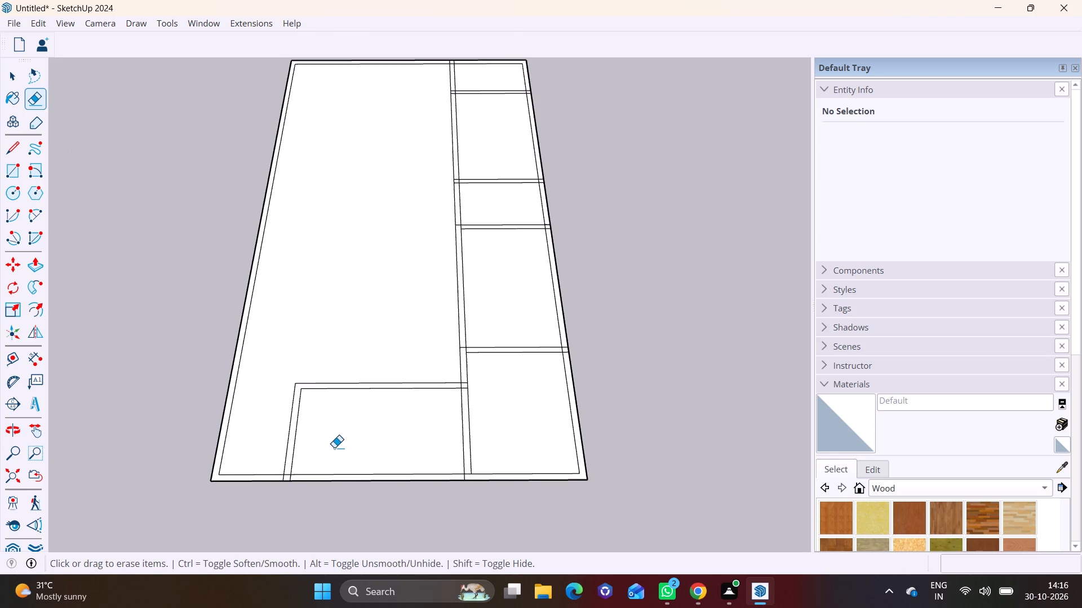
pyautogui.scroll(5, 334, 448)
pyautogui.moveTo(298, 493); pyautogui.dragTo(301, 441, button='middle')
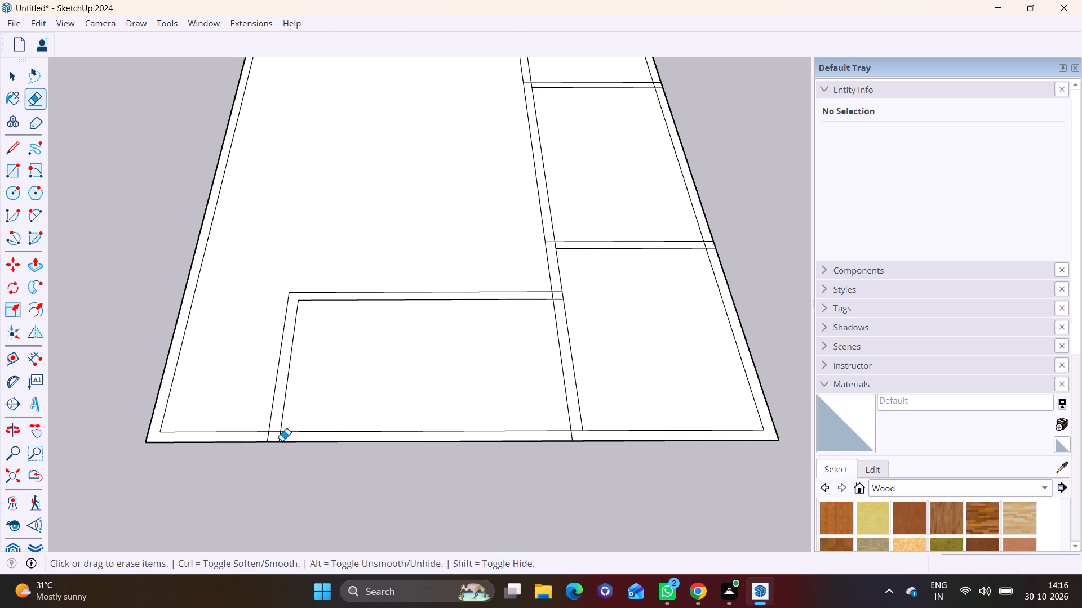
pyautogui.scroll(2, 282, 441)
pyautogui.moveTo(277, 421); pyautogui.dragTo(268, 472, button='middle')
pyautogui.scroll(2, 268, 466)
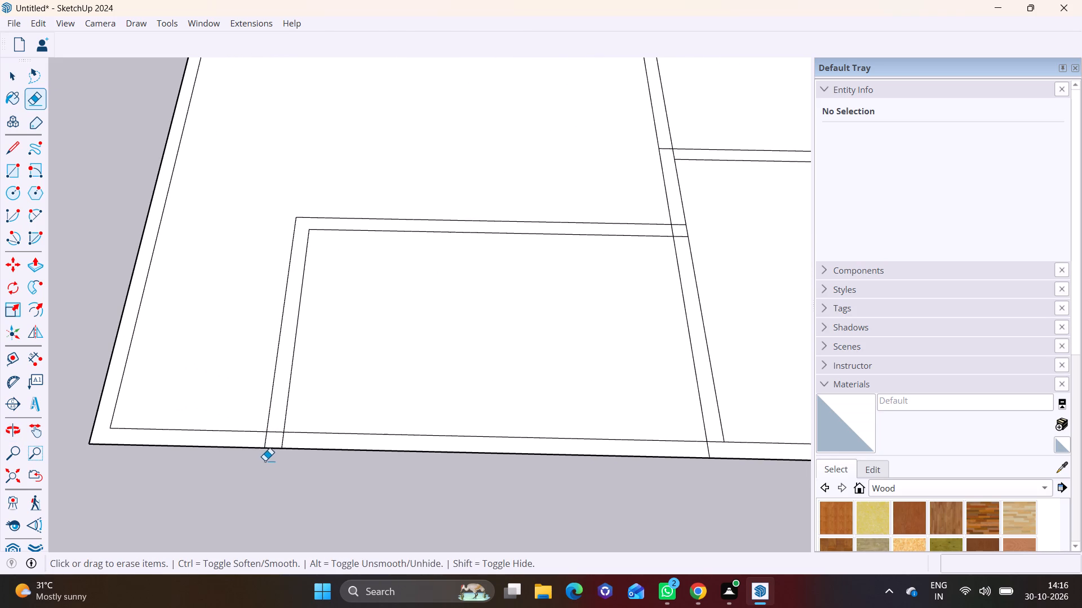
pyautogui.moveTo(252, 444); pyautogui.dragTo(282, 444)
pyautogui.moveTo(277, 426); pyautogui.dragTo(277, 442)
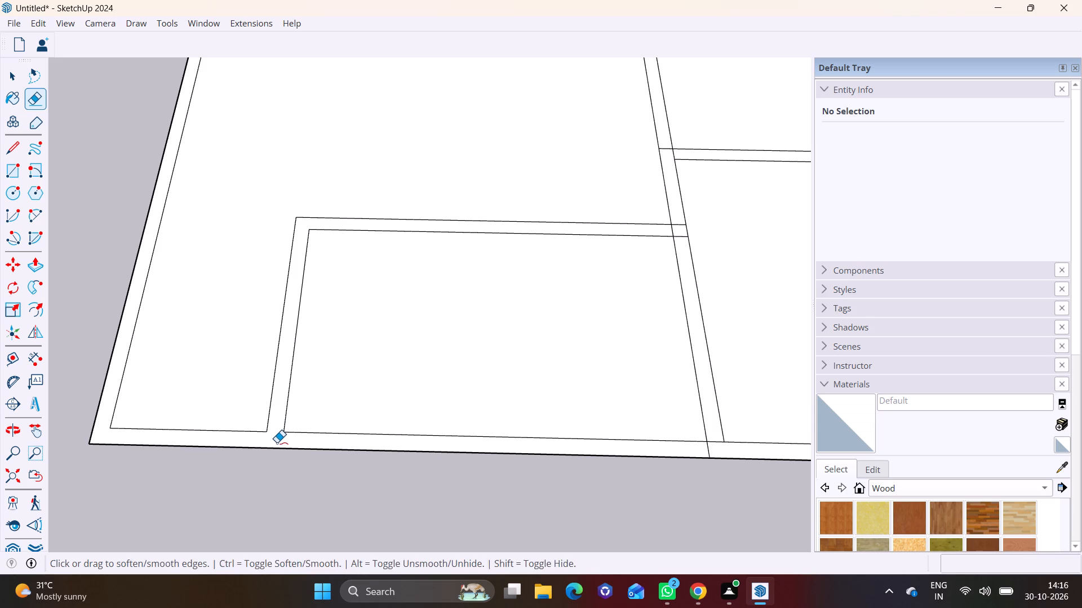
pyautogui.hotkey('ctrl', 'z')
pyautogui.hotkey('ctrl', 'z')
pyautogui.moveTo(274, 428); pyautogui.dragTo(274, 436)
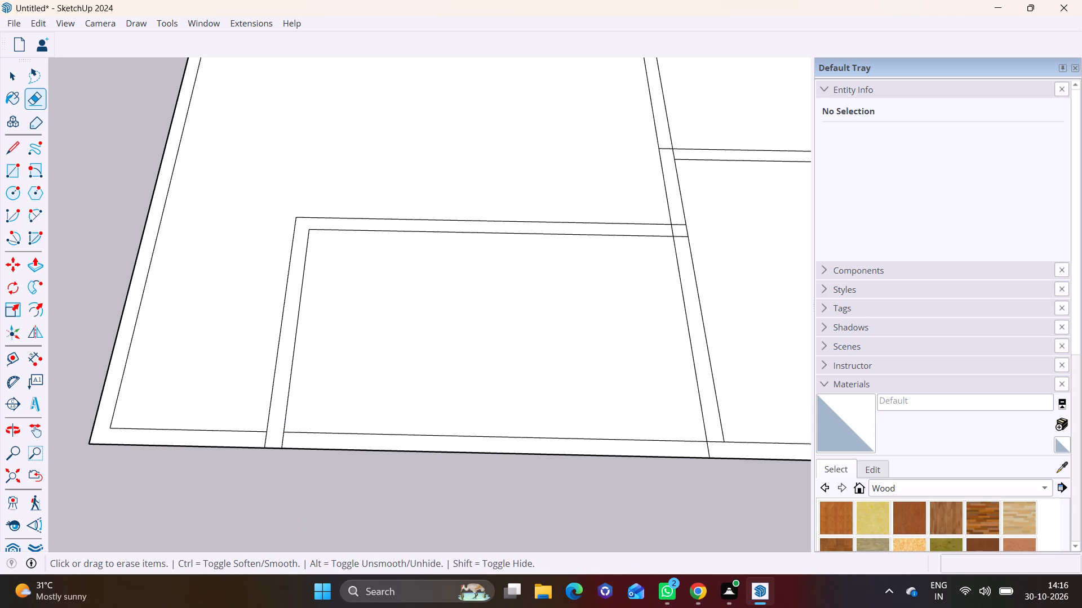
pyautogui.click(264, 439)
# Erase the line pieces crossing the side partition where the front room's back wall and the front side room's back partition join it.
pyautogui.scroll(-2, 292, 448)
pyautogui.scroll(-2, 564, 439)
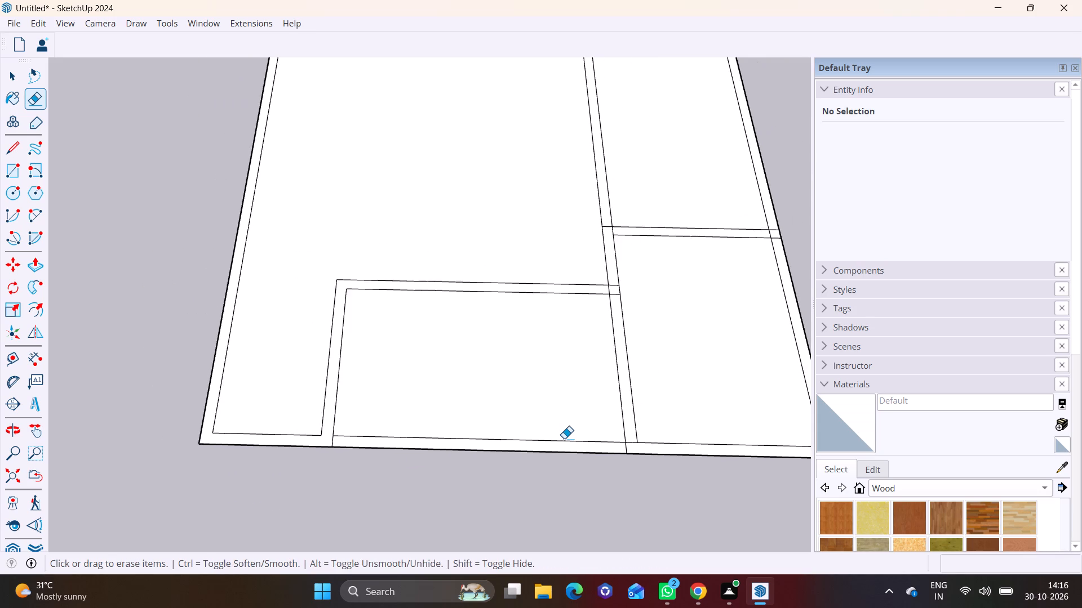
pyautogui.keyDown('shift'); pyautogui.moveTo(564, 439); pyautogui.dragTo(296, 499, button='middle'); pyautogui.keyUp('shift')
pyautogui.scroll(2, 384, 330)
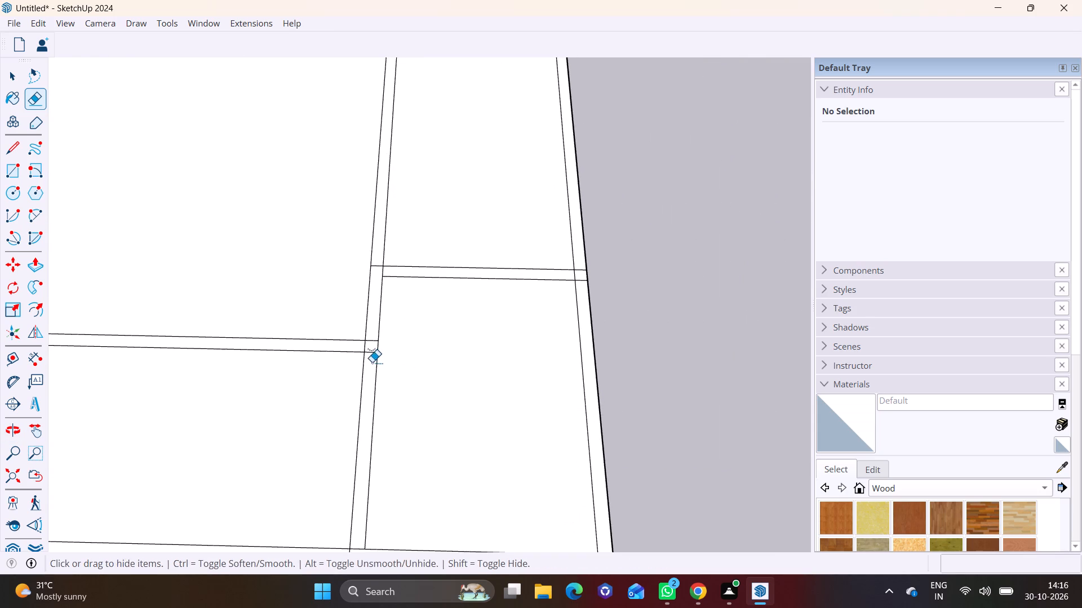
pyautogui.keyDown('shift'); pyautogui.moveTo(372, 362); pyautogui.dragTo(457, 390, button='middle'); pyautogui.keyUp('shift')
pyautogui.scroll(4, 458, 393)
pyautogui.moveTo(463, 327); pyautogui.dragTo(468, 364)
pyautogui.moveTo(448, 343); pyautogui.dragTo(463, 345)
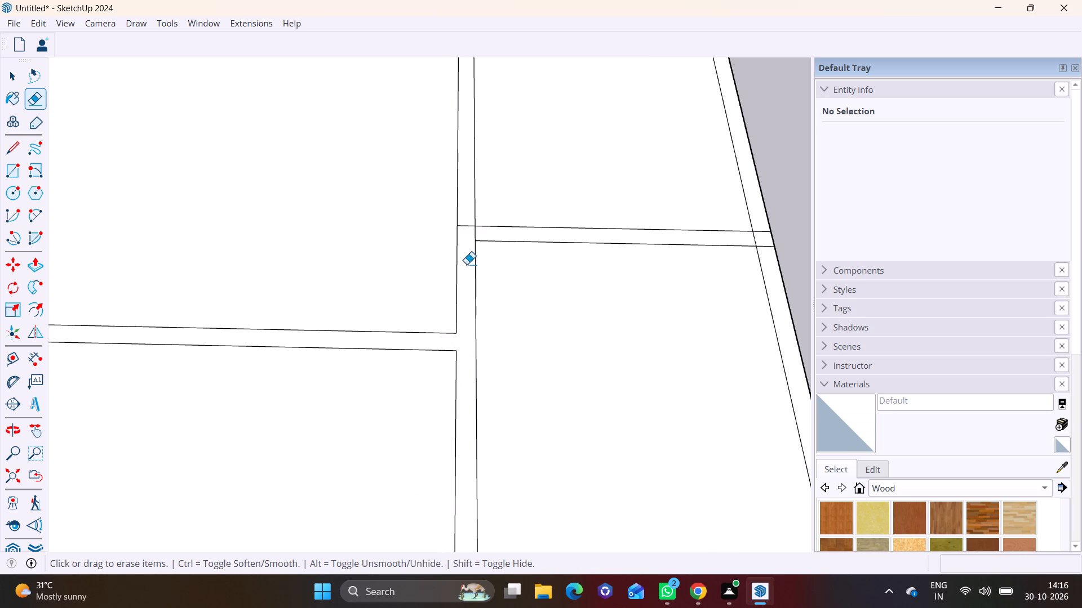
pyautogui.moveTo(465, 220); pyautogui.dragTo(466, 230)
pyautogui.moveTo(468, 233); pyautogui.dragTo(494, 233)
# Erase the short partition line stub crossing the front wall's thickness at the long side partition.
pyautogui.scroll(-6, 535, 279)
pyautogui.keyDown('shift'); pyautogui.moveTo(578, 306); pyautogui.dragTo(531, 387, button='middle'); pyautogui.keyUp('shift')
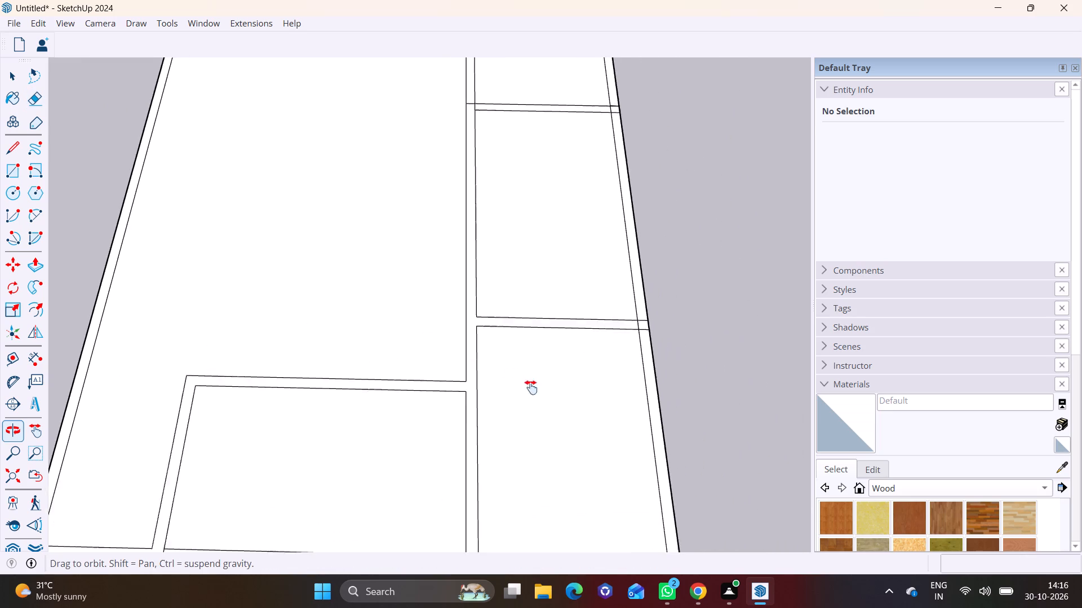
pyautogui.keyDown('shift'); pyautogui.moveTo(531, 387); pyautogui.dragTo(492, 469, button='middle'); pyautogui.keyUp('shift')
pyautogui.scroll(-2, 431, 368)
pyautogui.keyDown('shift'); pyautogui.moveTo(442, 460); pyautogui.dragTo(543, 330, button='middle'); pyautogui.keyUp('shift')
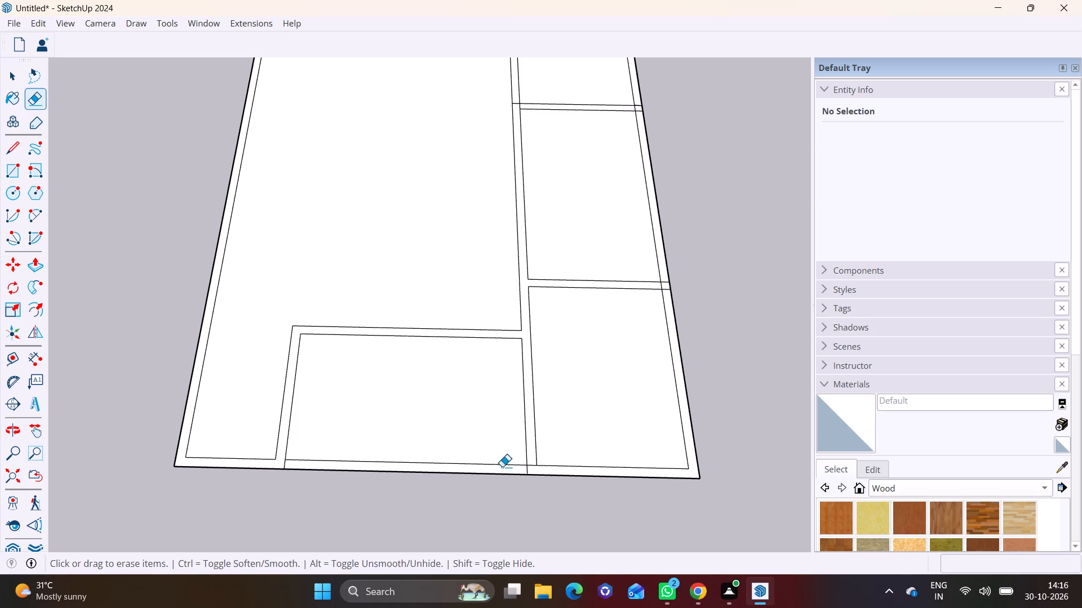
pyautogui.scroll(3, 542, 476)
pyautogui.keyDown('shift'); pyautogui.scroll(1, 538, 473); pyautogui.keyUp('shift')
pyautogui.keyDown('shift'); pyautogui.moveTo(538, 473); pyautogui.dragTo(471, 466, button='middle'); pyautogui.keyUp('shift')
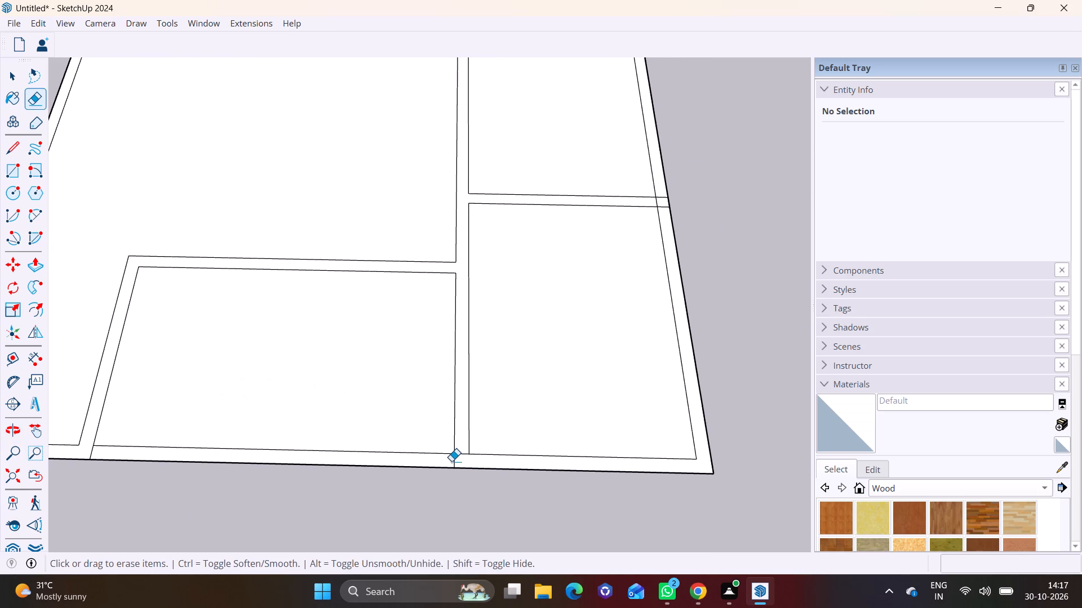
pyautogui.moveTo(453, 461); pyautogui.dragTo(464, 461)
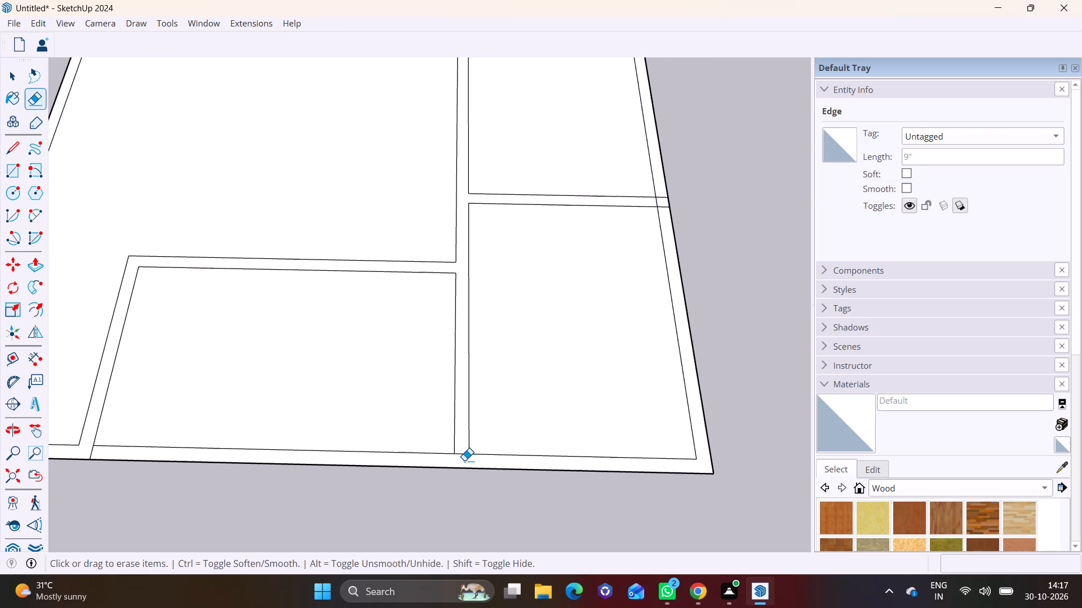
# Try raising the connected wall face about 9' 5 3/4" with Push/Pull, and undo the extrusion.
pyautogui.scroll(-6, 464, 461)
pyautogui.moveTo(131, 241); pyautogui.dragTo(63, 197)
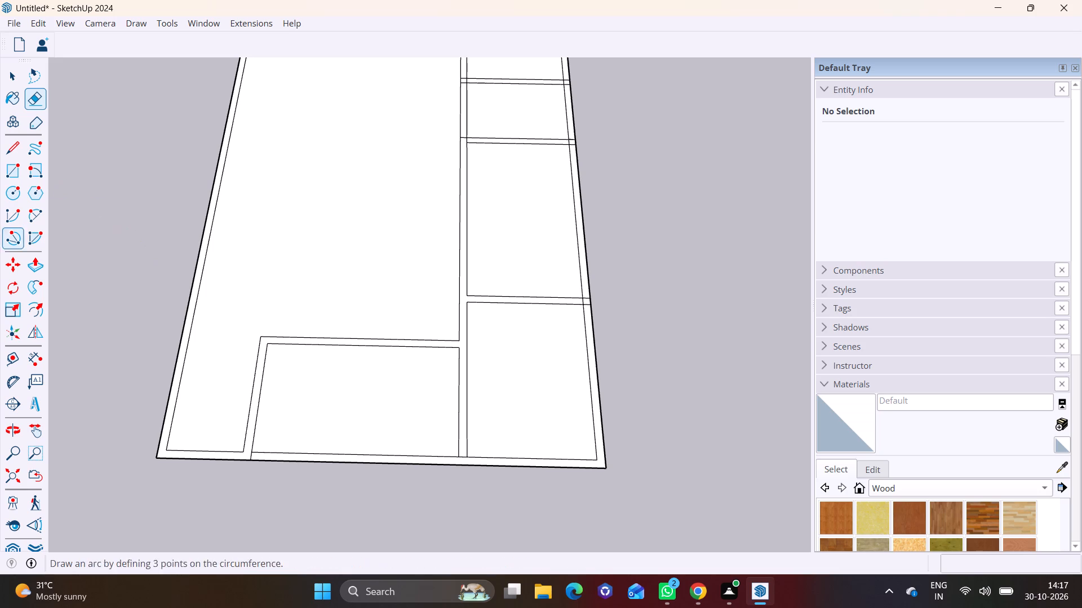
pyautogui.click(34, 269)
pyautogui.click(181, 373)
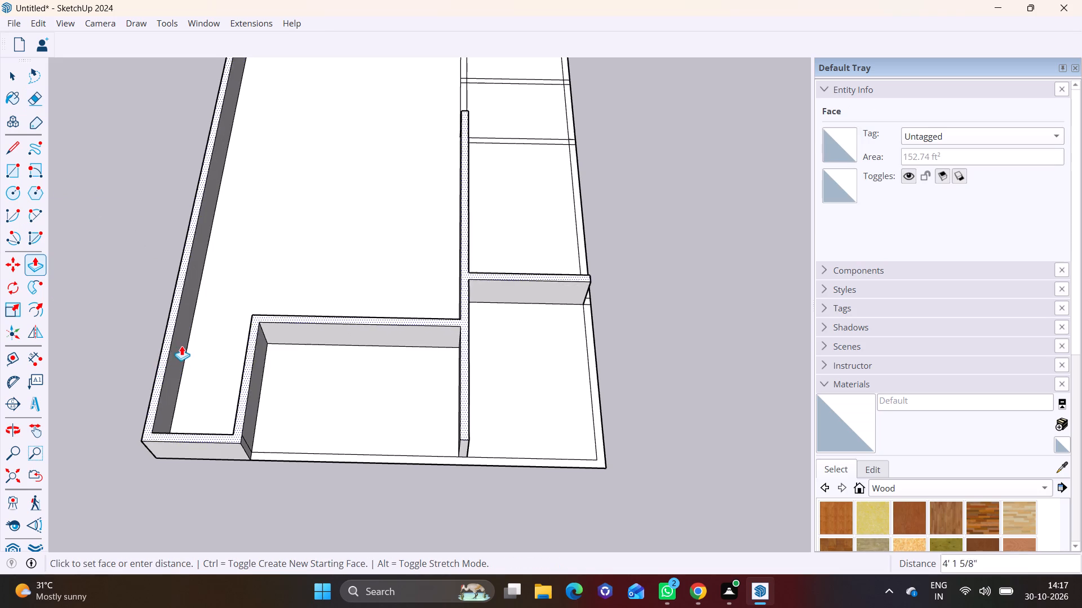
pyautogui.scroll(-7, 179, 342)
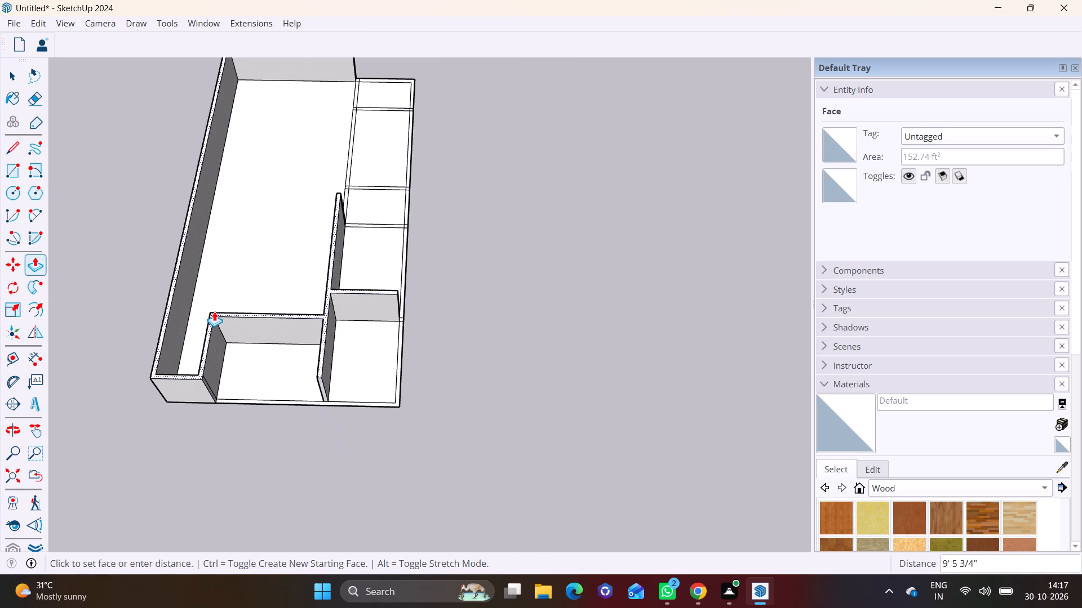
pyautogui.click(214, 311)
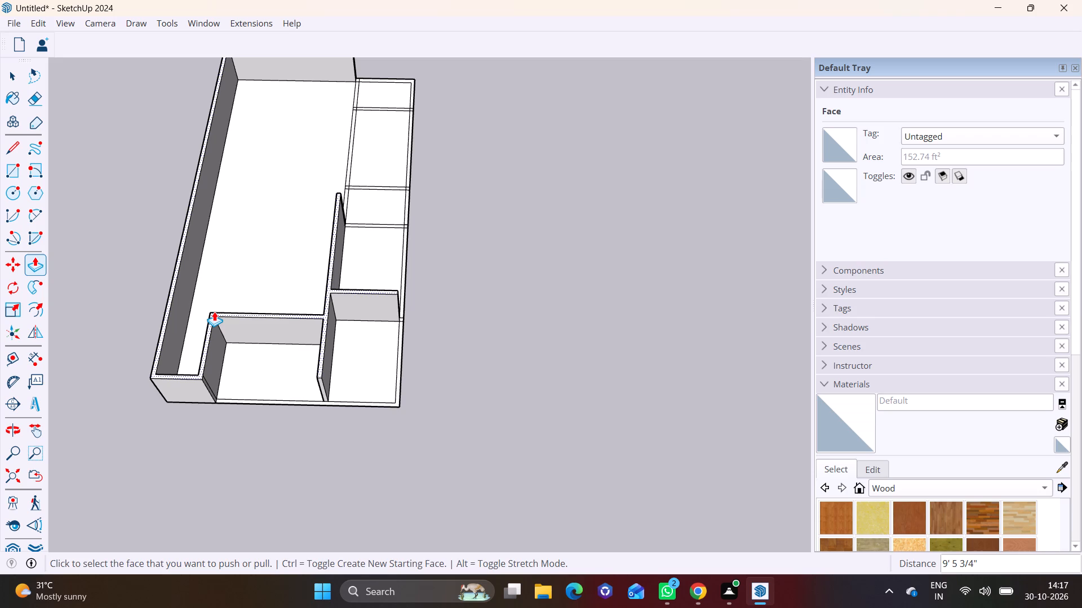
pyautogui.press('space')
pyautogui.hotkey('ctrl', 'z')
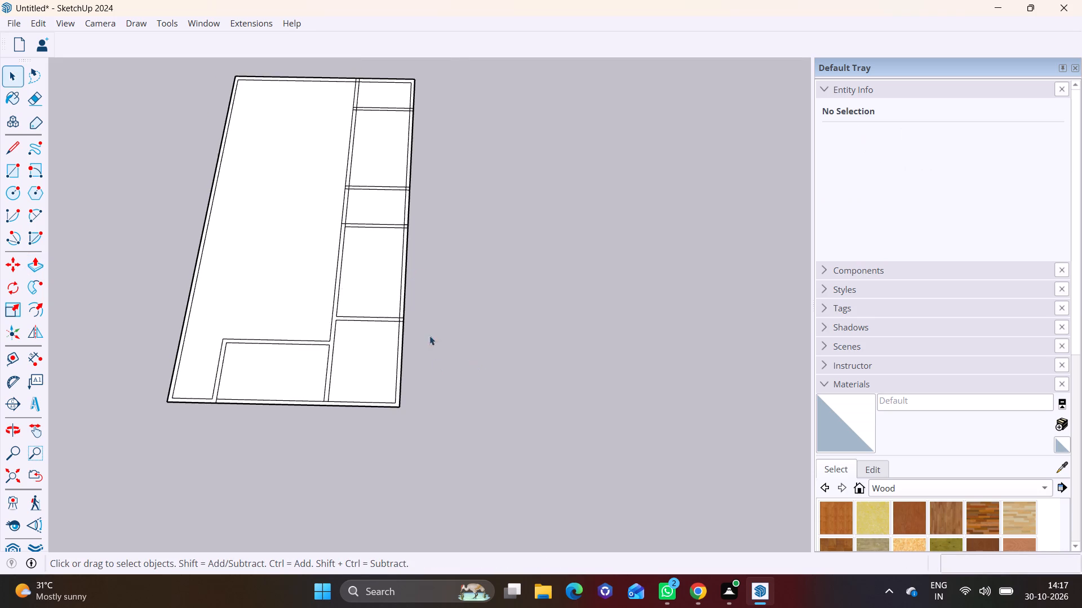
# Erase the line pieces crossing the long side partition where the small middle side room's two cross partitions join it.
pyautogui.scroll(6, 318, 245)
pyautogui.keyDown('shift'); pyautogui.moveTo(339, 239); pyautogui.dragTo(249, 370, button='middle'); pyautogui.keyUp('shift')
pyautogui.scroll(2, 292, 355)
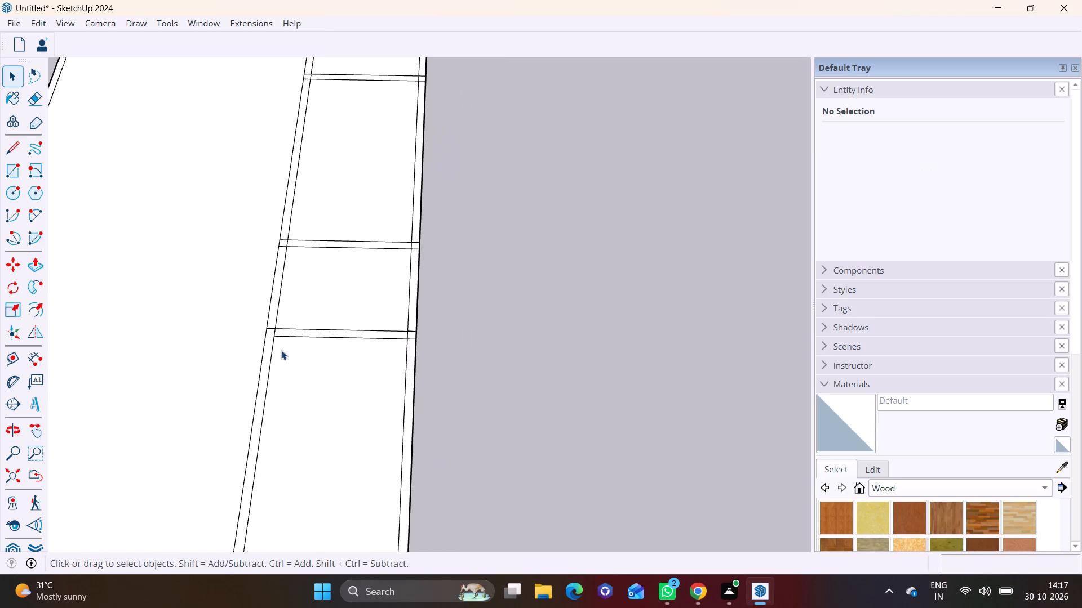
pyautogui.keyDown('shift'); pyautogui.moveTo(273, 348); pyautogui.dragTo(268, 395, button='middle'); pyautogui.keyUp('shift')
pyautogui.scroll(5, 262, 378)
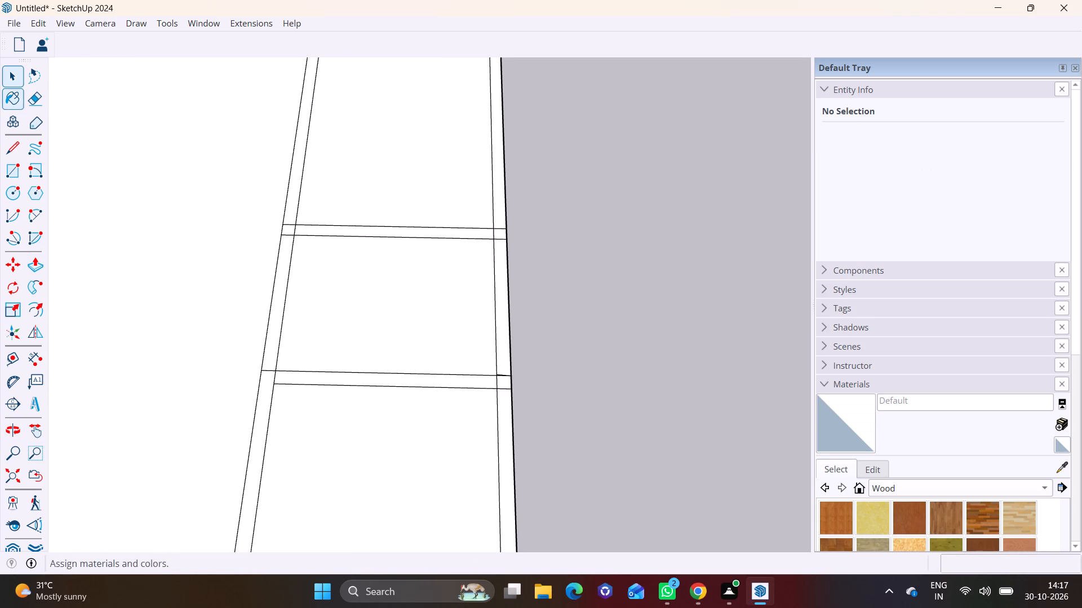
pyautogui.click(26, 96)
pyautogui.moveTo(270, 366); pyautogui.dragTo(267, 372)
pyautogui.moveTo(267, 375); pyautogui.dragTo(267, 376)
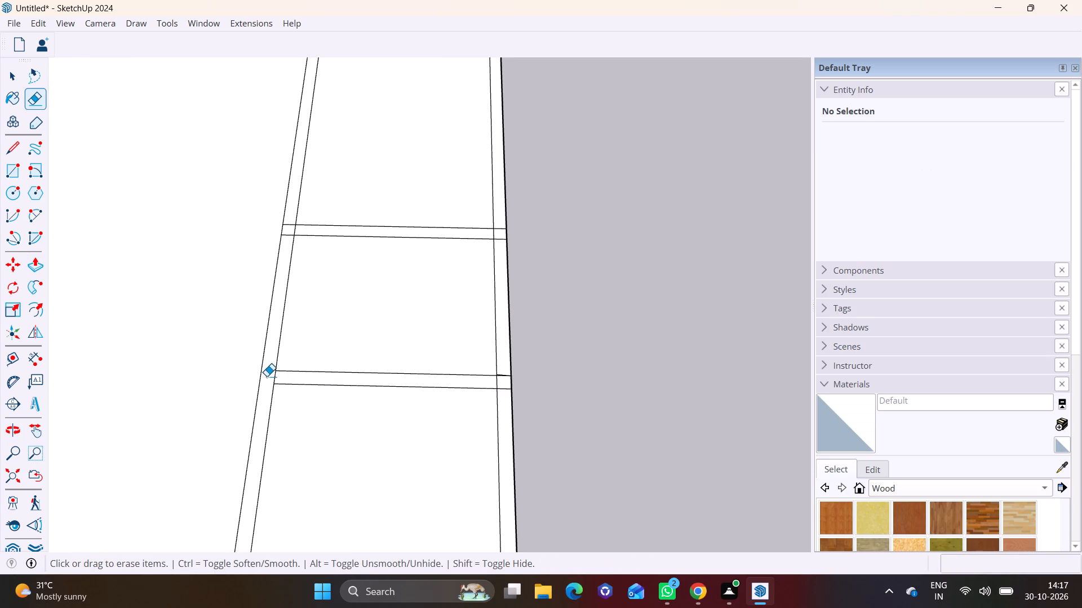
pyautogui.moveTo(267, 376); pyautogui.dragTo(275, 376)
pyautogui.moveTo(287, 221); pyautogui.dragTo(287, 238)
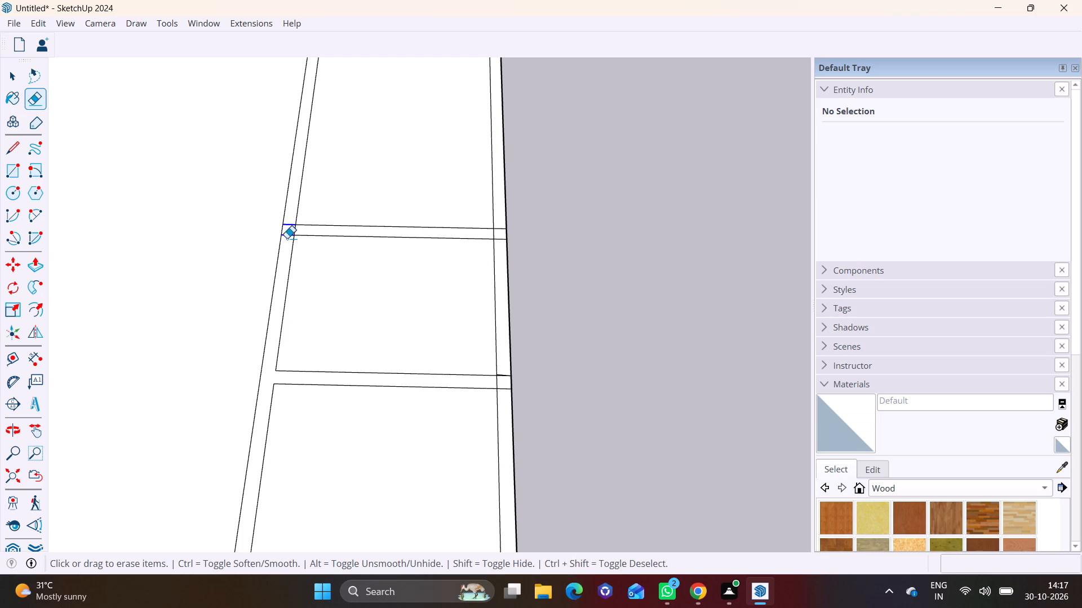
pyautogui.moveTo(287, 238); pyautogui.dragTo(287, 240)
pyautogui.moveTo(292, 230); pyautogui.dragTo(299, 230)
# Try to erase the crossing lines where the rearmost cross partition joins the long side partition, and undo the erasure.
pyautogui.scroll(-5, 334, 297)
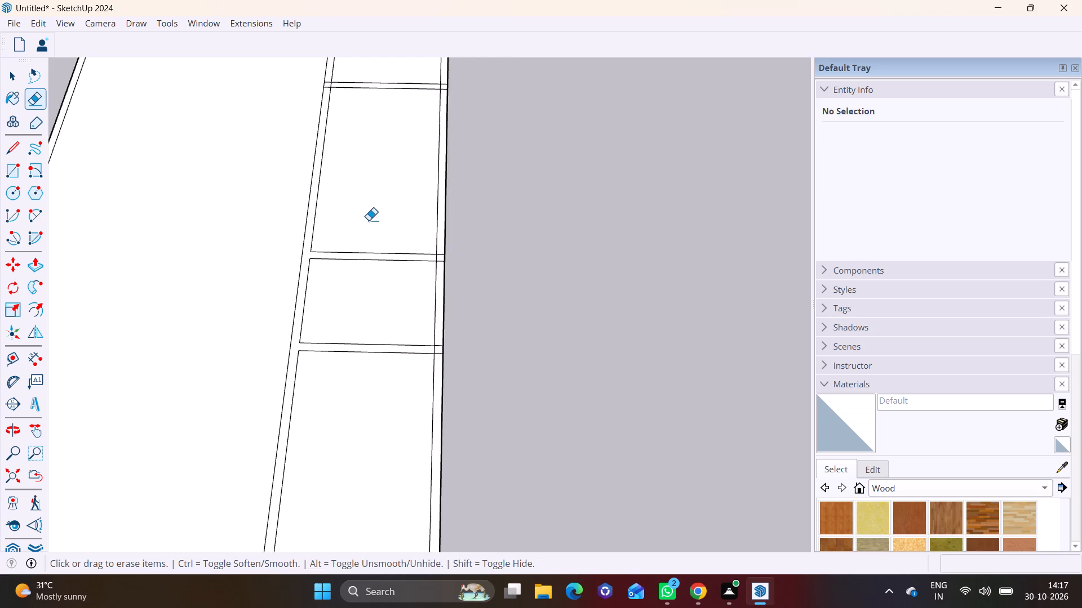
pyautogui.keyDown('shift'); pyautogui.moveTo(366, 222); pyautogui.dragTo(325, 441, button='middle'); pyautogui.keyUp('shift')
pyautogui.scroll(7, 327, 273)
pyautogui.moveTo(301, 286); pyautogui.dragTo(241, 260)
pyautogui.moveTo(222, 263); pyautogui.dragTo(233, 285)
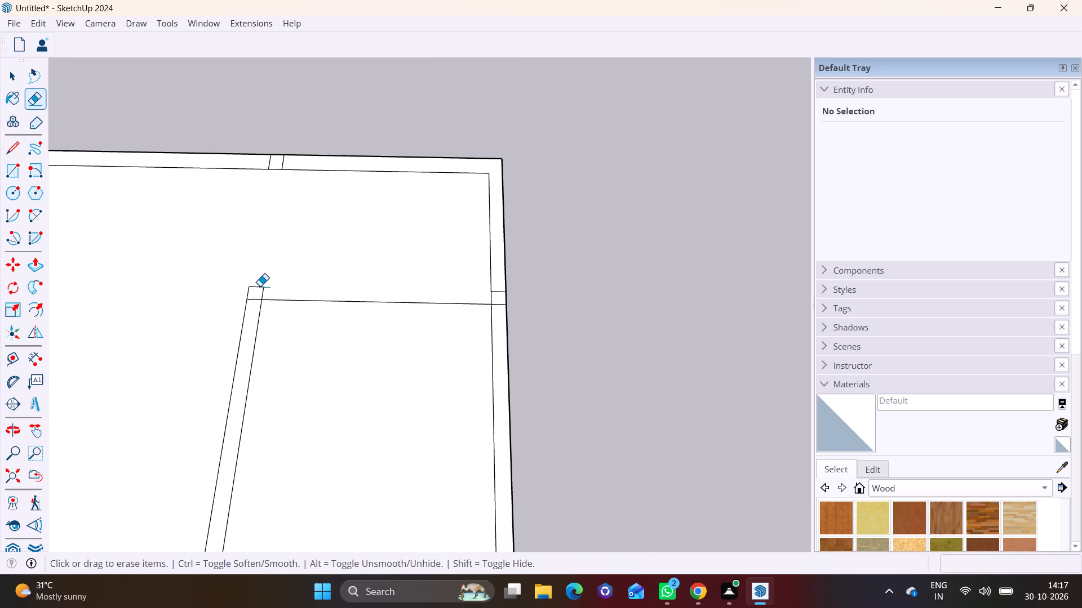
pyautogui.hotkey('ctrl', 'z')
# Erase the line pieces crossing the long side partition's junctions with the rearmost cross partition and the rear outer wall.
pyautogui.scroll(3, 278, 272)
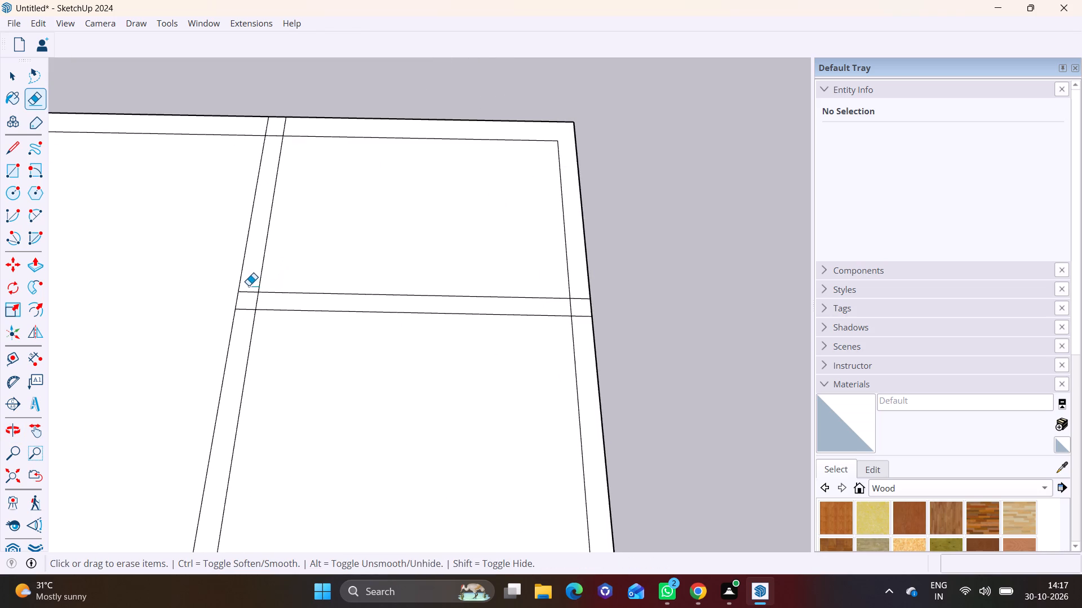
pyautogui.moveTo(249, 285); pyautogui.dragTo(243, 311)
pyautogui.moveTo(250, 298); pyautogui.dragTo(263, 302)
pyautogui.moveTo(255, 122); pyautogui.dragTo(285, 128)
pyautogui.moveTo(274, 131); pyautogui.dragTo(272, 144)
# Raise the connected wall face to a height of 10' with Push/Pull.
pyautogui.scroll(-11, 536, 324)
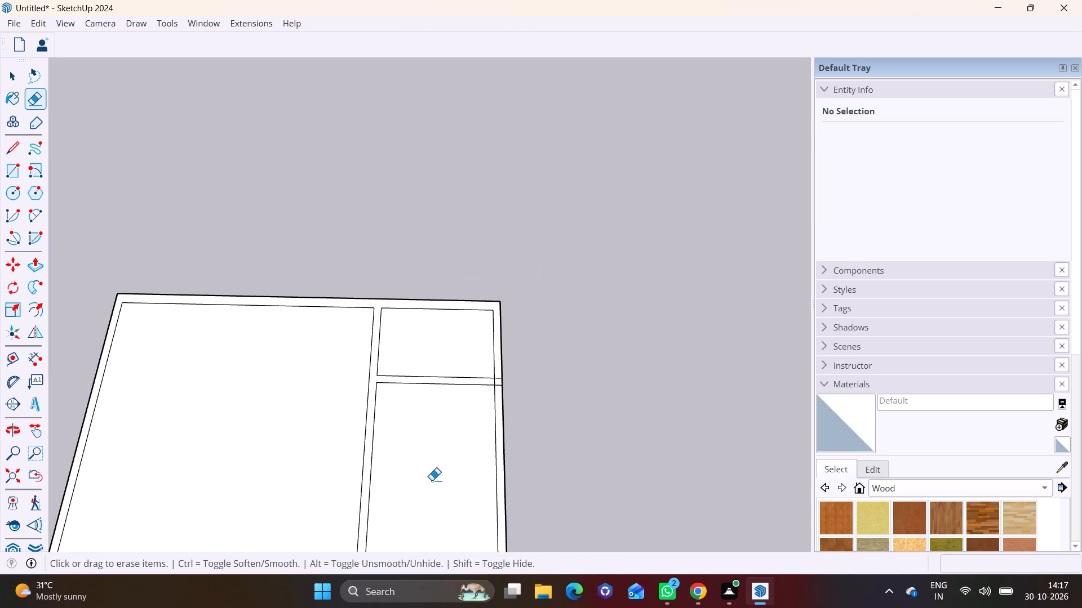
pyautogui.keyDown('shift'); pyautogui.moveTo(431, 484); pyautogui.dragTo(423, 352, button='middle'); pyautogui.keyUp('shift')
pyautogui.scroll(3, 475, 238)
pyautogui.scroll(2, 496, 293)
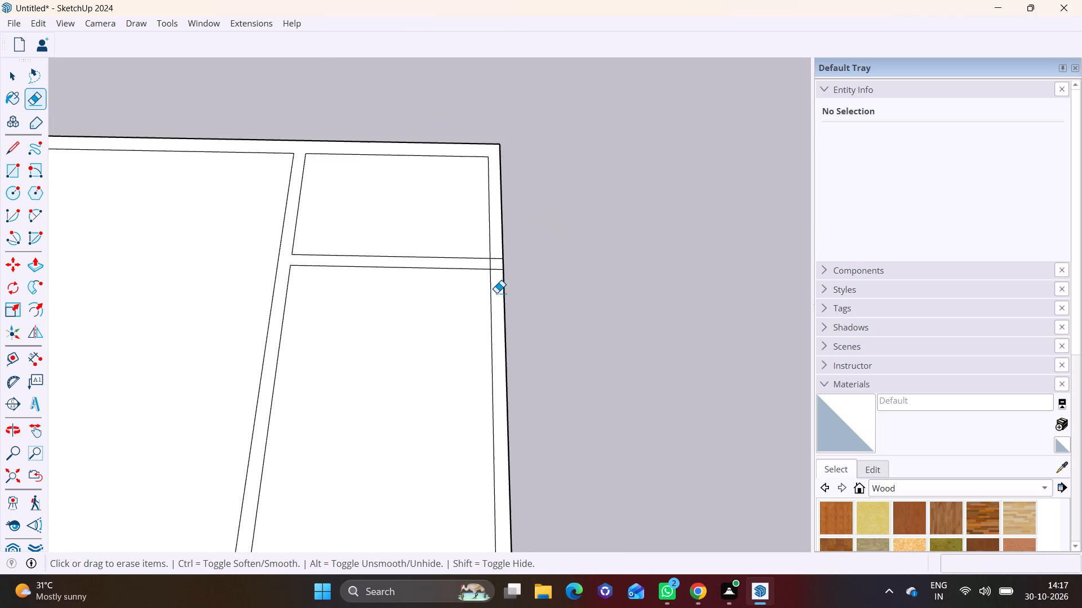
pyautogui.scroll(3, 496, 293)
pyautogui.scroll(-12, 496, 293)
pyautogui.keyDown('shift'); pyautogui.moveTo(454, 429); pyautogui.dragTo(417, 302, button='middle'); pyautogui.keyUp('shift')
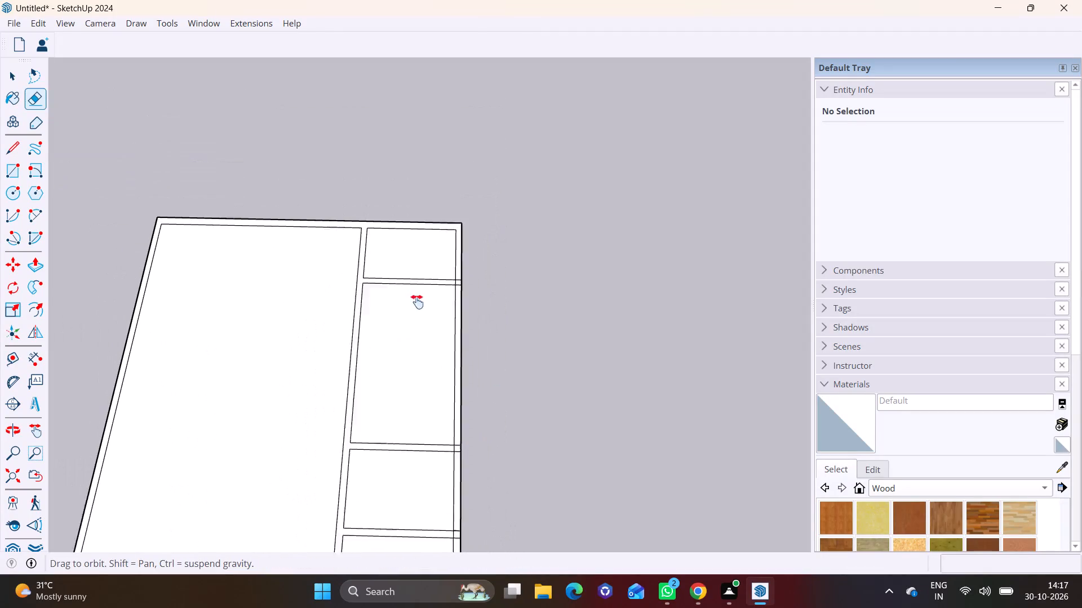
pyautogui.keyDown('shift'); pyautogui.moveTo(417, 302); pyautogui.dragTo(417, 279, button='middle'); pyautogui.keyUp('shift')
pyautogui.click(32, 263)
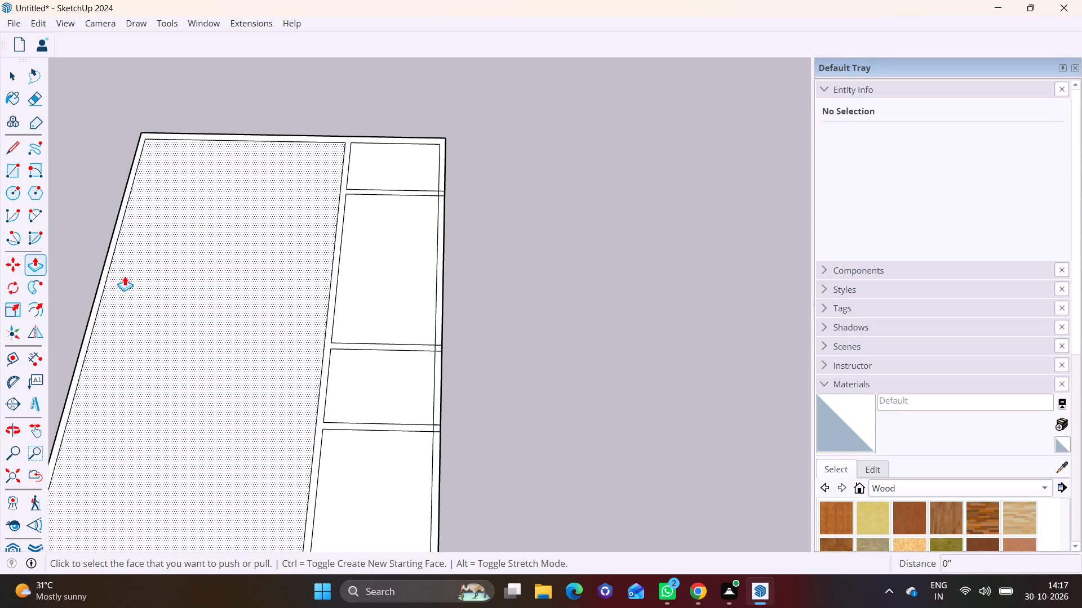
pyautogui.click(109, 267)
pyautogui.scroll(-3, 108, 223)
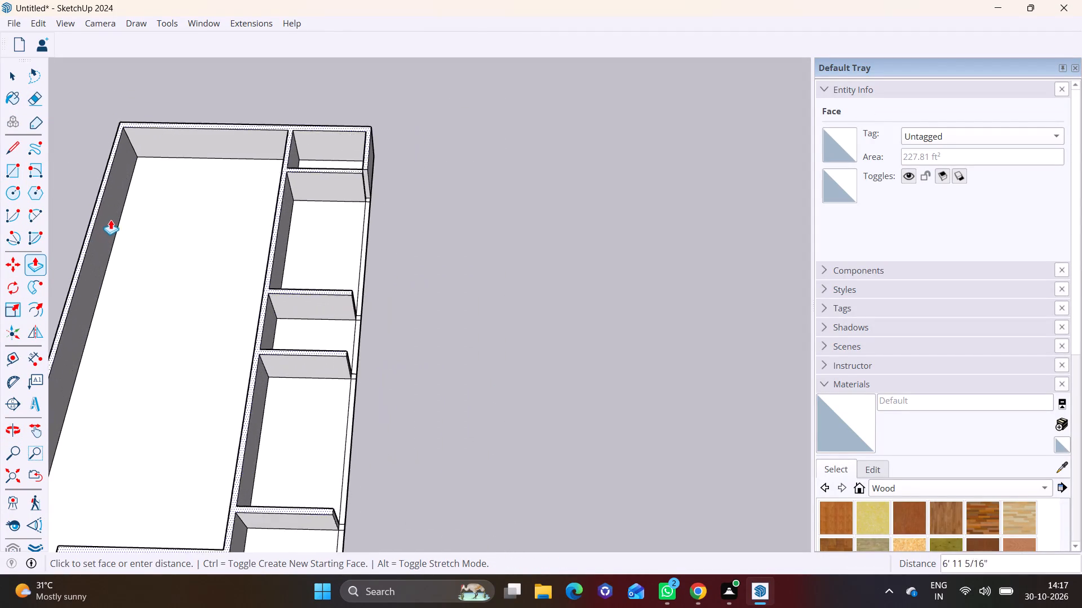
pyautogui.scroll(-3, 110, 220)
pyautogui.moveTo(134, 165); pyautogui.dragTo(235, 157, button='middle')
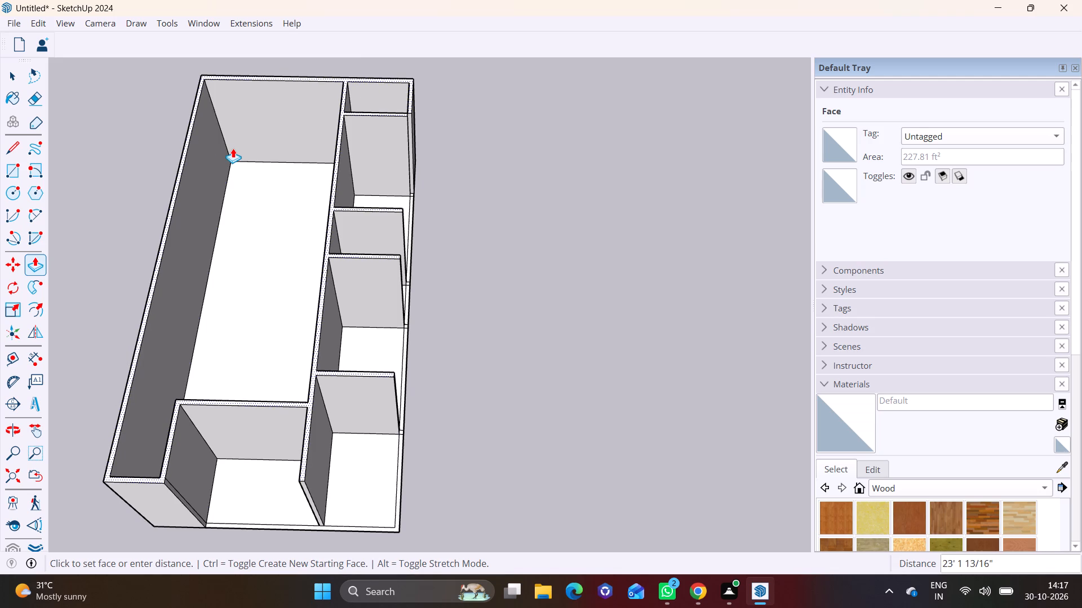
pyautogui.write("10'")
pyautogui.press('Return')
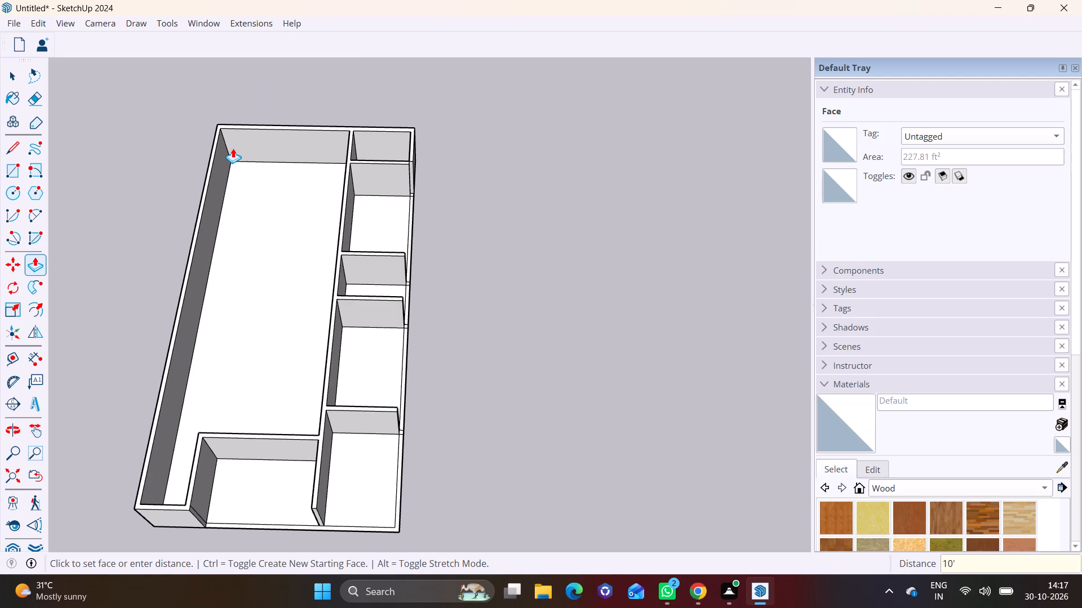
# Examine the raised walls from several angles, especially the side rooms' outer wall and its junctions with the partitions.
pyautogui.press('space')
pyautogui.moveTo(491, 420); pyautogui.dragTo(248, 325, button='middle')
pyautogui.scroll(1, 464, 423)
pyautogui.hscroll(-1, 214, 301)
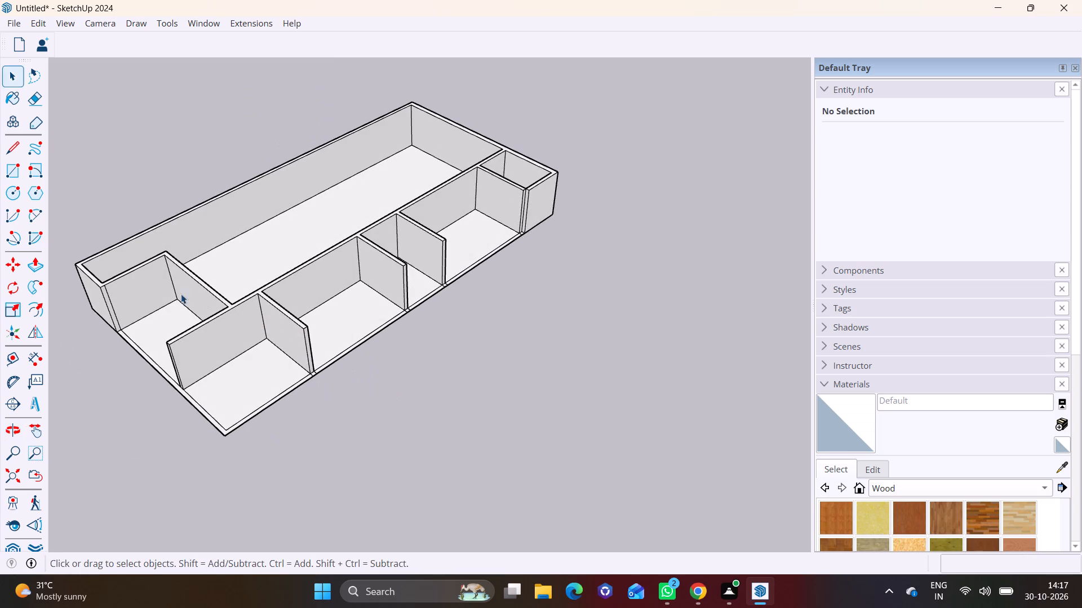
pyautogui.hscroll(-1, 181, 294)
pyautogui.moveTo(164, 186); pyautogui.dragTo(79, 199, button='middle')
pyautogui.moveTo(79, 199); pyautogui.dragTo(68, 209)
pyautogui.moveTo(68, 209); pyautogui.dragTo(127, 176, button='middle')
pyautogui.moveTo(305, 372); pyautogui.dragTo(261, 397)
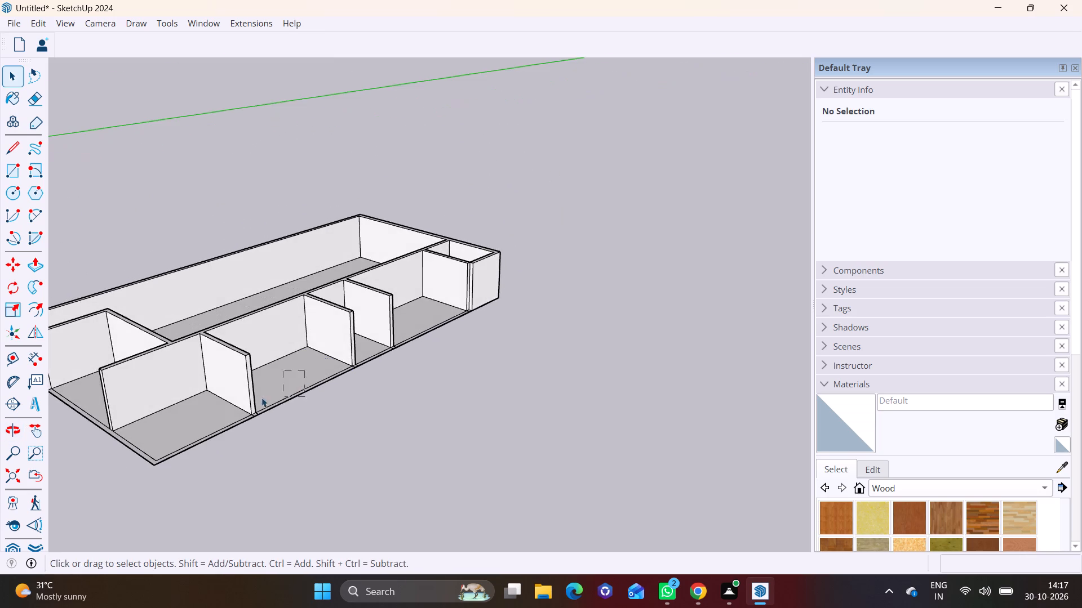
pyautogui.moveTo(261, 397); pyautogui.dragTo(249, 397)
pyautogui.scroll(-1, 227, 404)
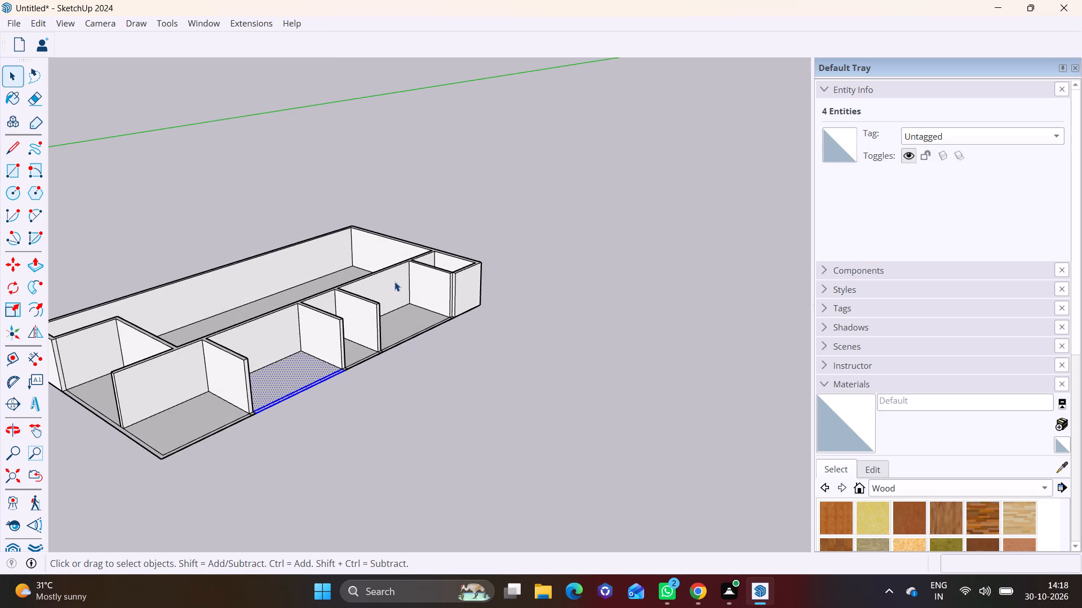
pyautogui.moveTo(456, 297); pyautogui.dragTo(369, 426, button='middle')
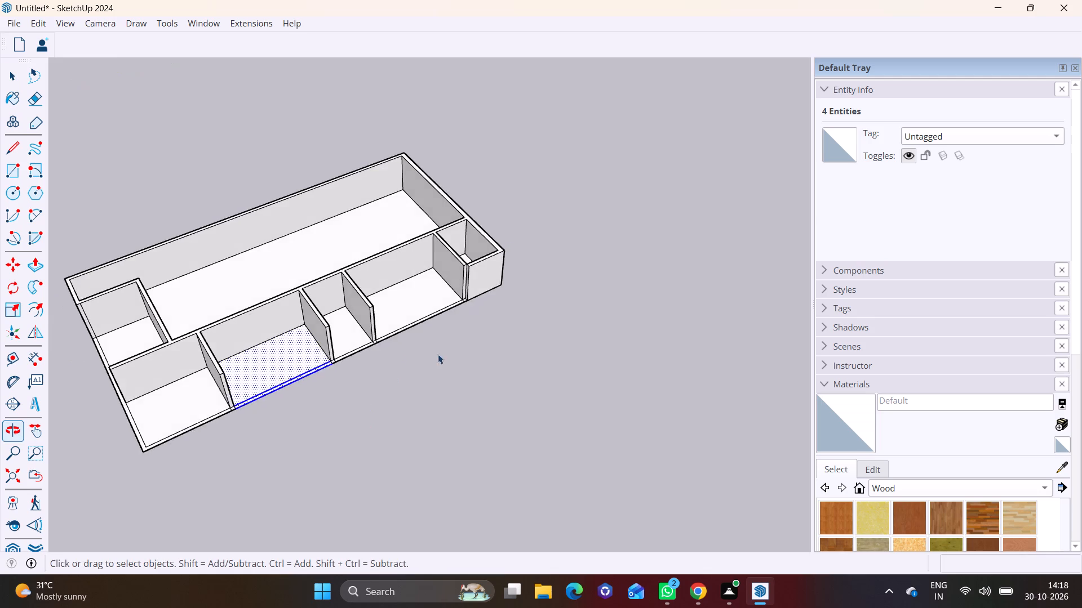
pyautogui.scroll(11, 517, 214)
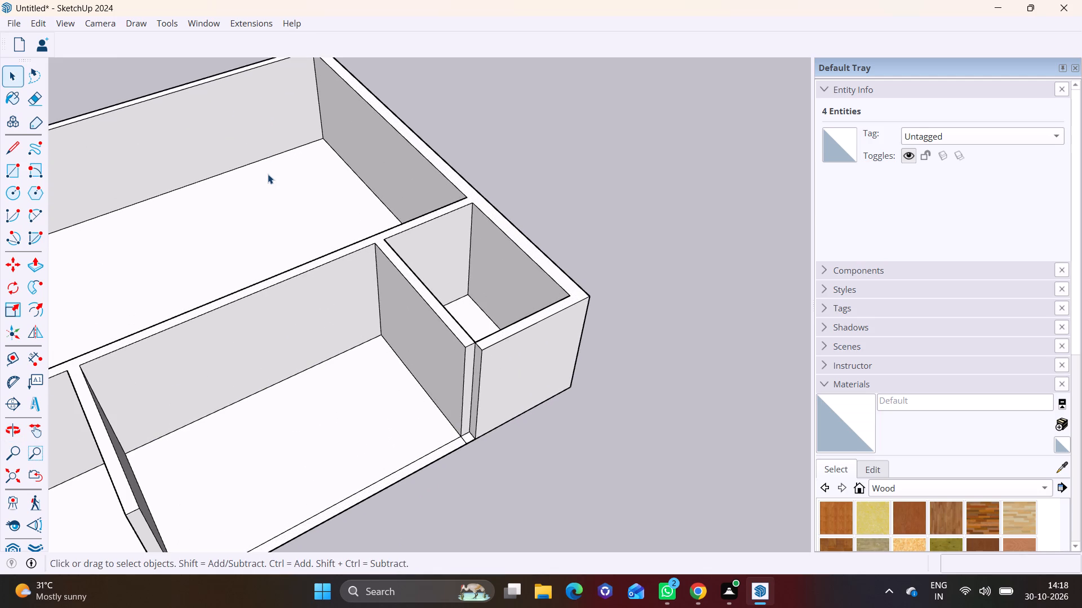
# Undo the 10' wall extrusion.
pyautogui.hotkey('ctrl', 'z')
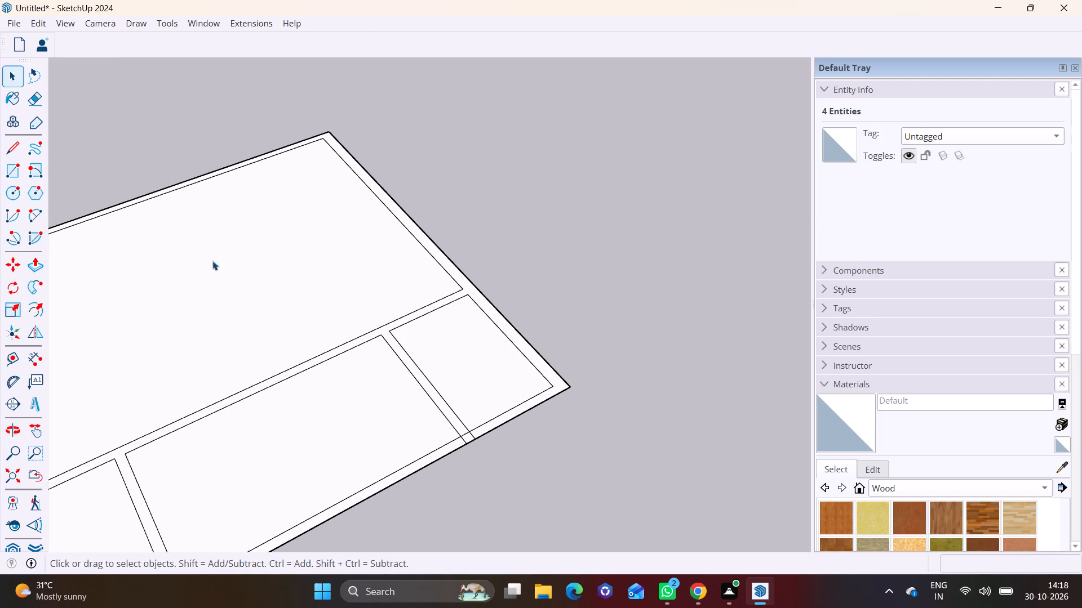
# At the rear corner room, draw a short line across the side rooms' outer wall from the inner corner to the outer edge.
pyautogui.click(5, 148)
pyautogui.scroll(5, 540, 395)
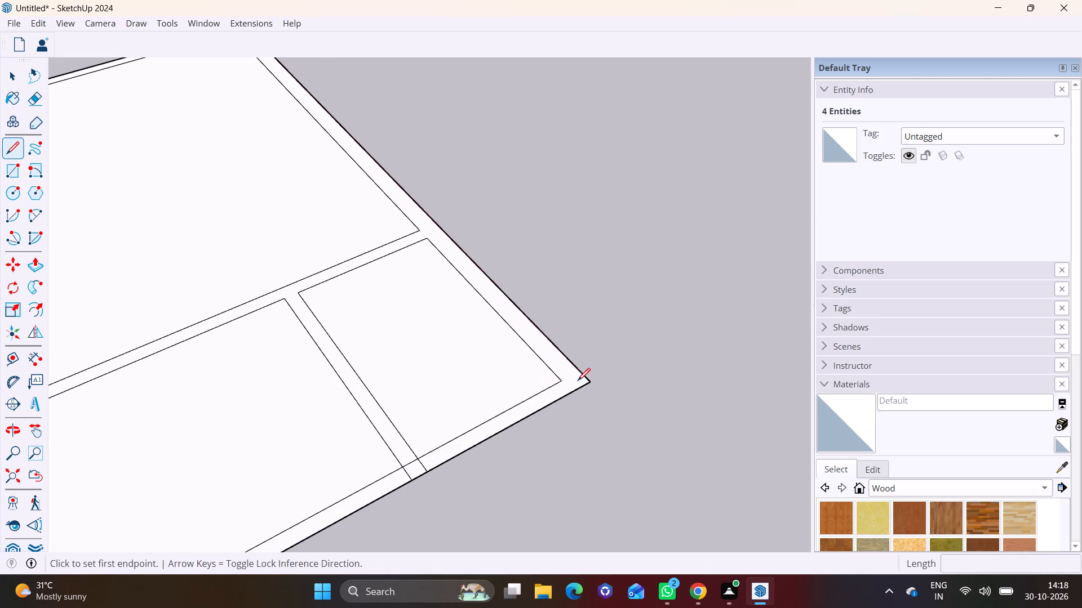
pyautogui.click(565, 382)
pyautogui.click(570, 390)
pyautogui.press('space')
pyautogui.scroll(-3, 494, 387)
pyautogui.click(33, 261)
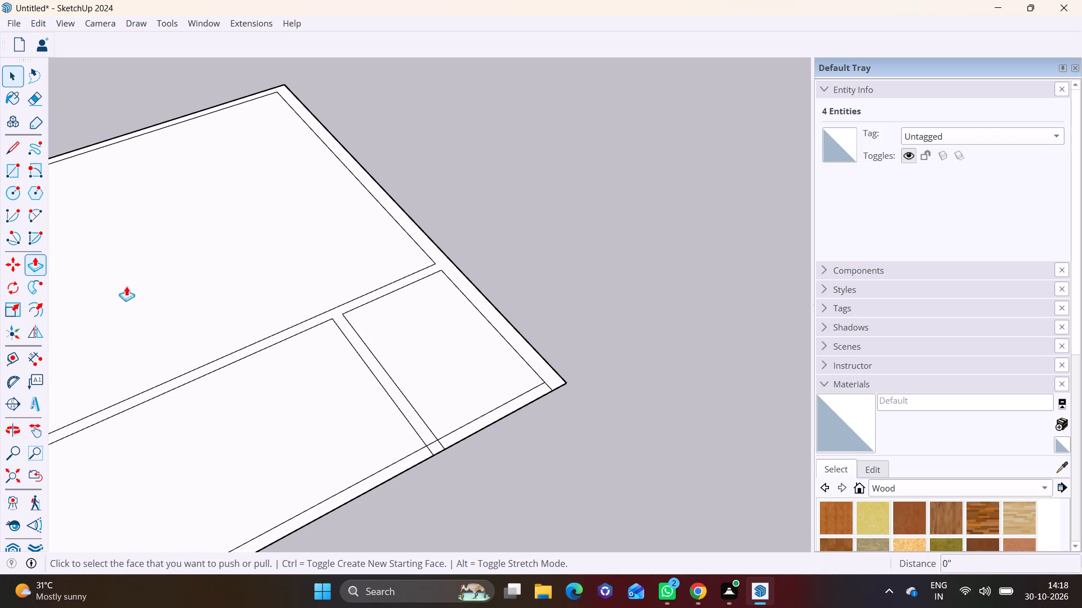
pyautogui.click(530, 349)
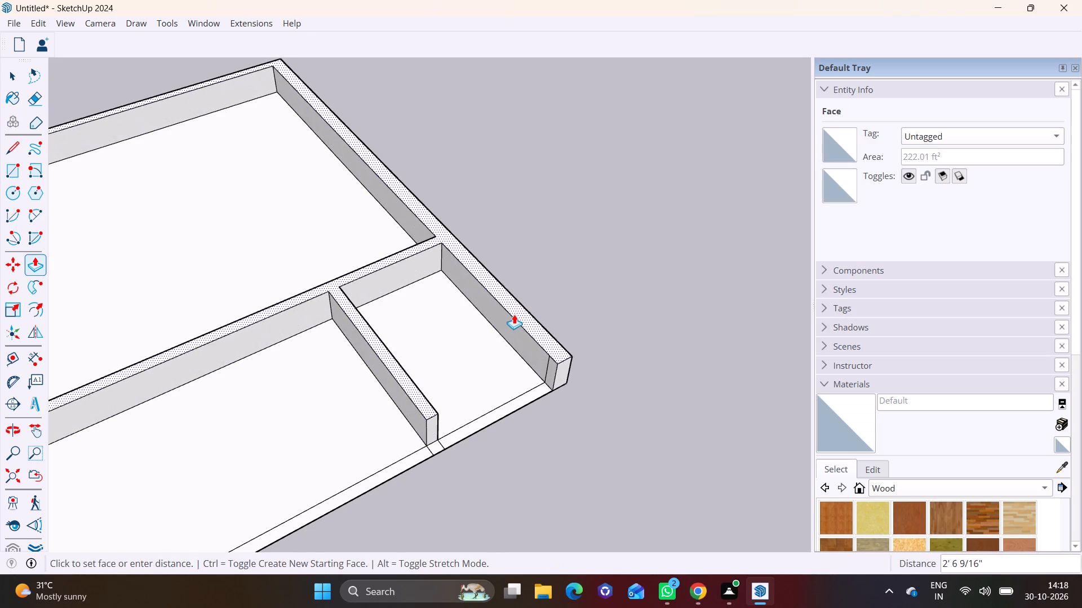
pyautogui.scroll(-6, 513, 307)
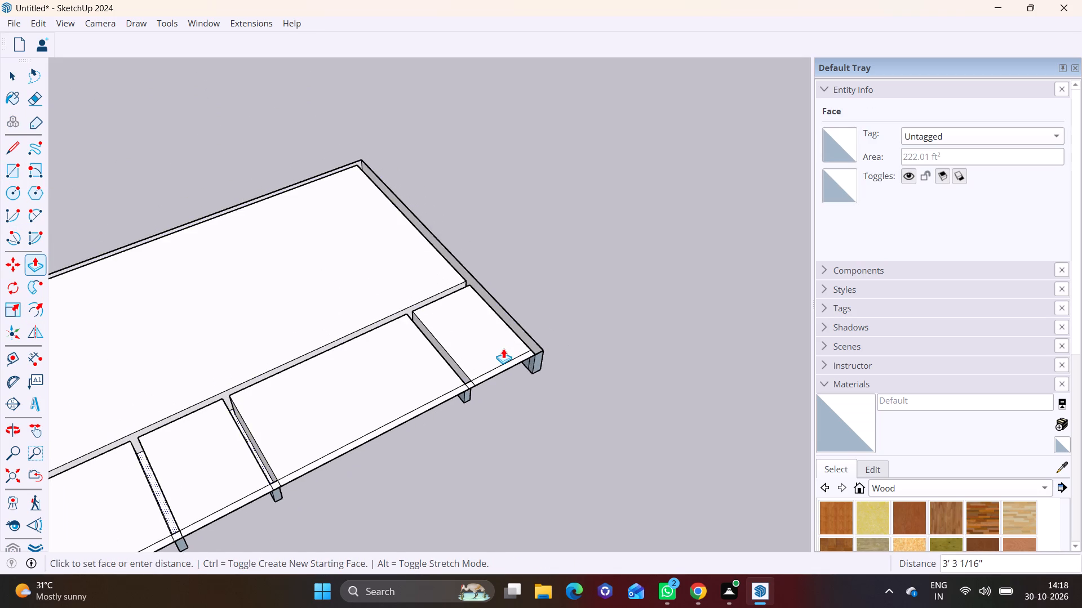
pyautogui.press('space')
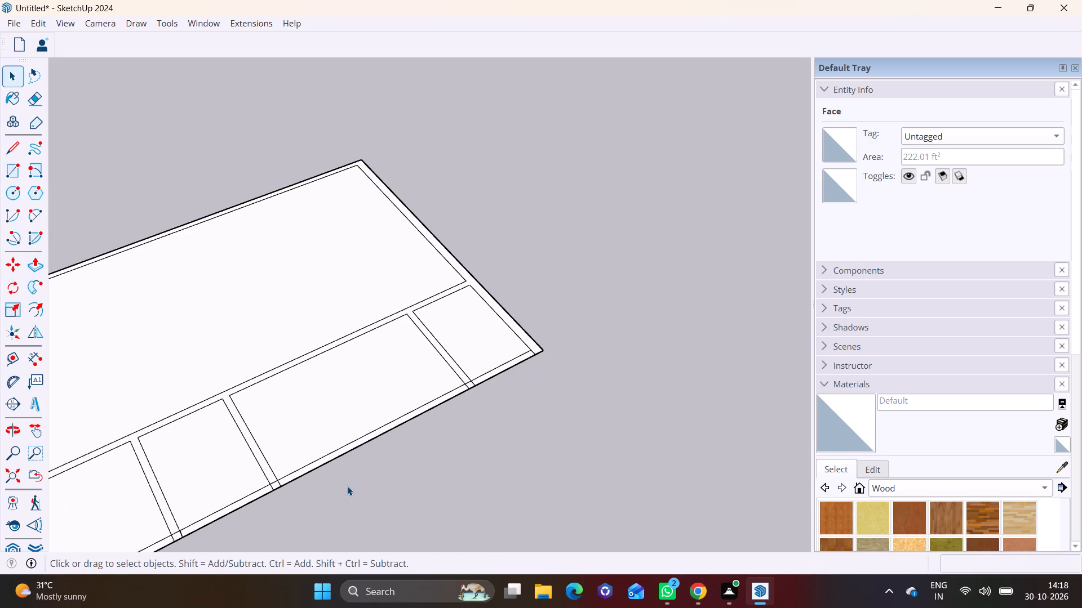
# Erase the wall-line segments crossing three partition ends along the side rooms' outer wall, plus the stray slanted line at one junction.
pyautogui.keyDown('shift'); pyautogui.moveTo(345, 486); pyautogui.dragTo(409, 396, button='middle'); pyautogui.keyUp('shift')
pyautogui.click(34, 100)
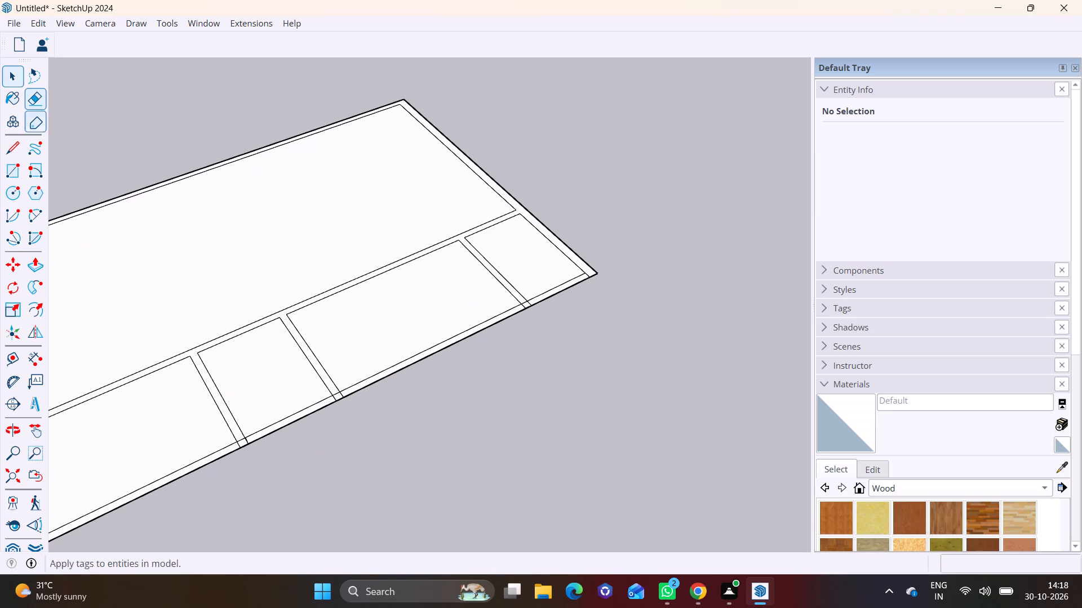
pyautogui.scroll(9, 204, 485)
pyautogui.moveTo(260, 408); pyautogui.dragTo(271, 413)
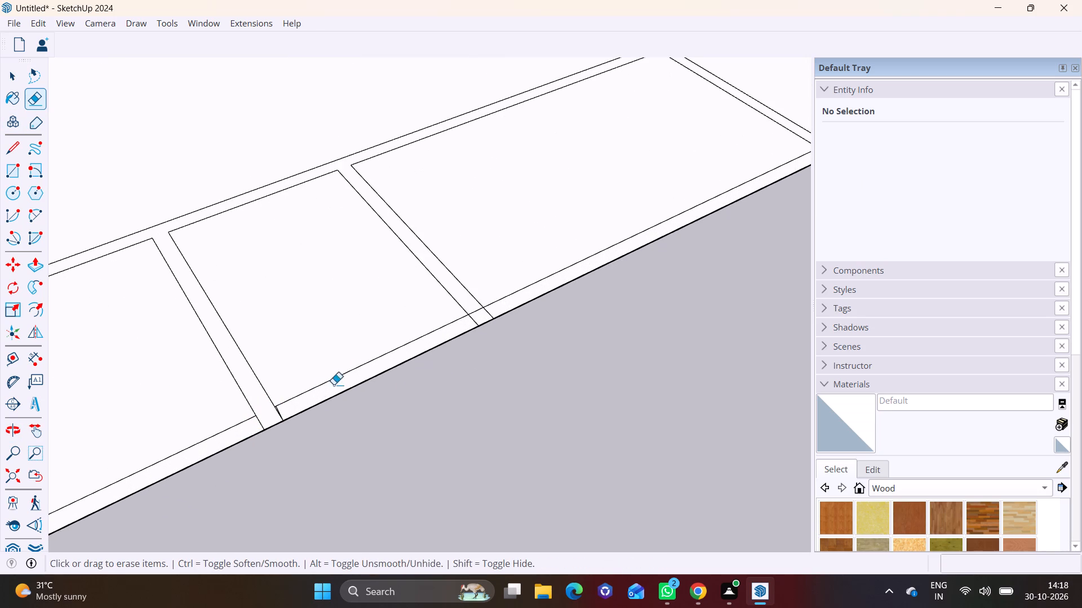
pyautogui.moveTo(467, 305); pyautogui.dragTo(486, 318)
pyautogui.scroll(8, 247, 439)
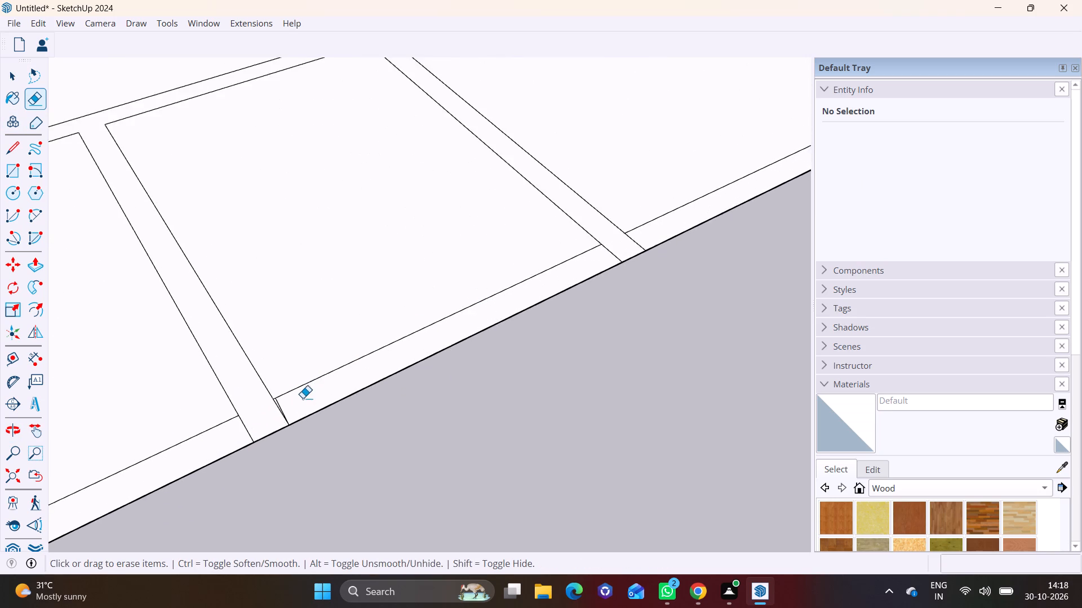
pyautogui.scroll(6, 303, 398)
pyautogui.scroll(1, 256, 410)
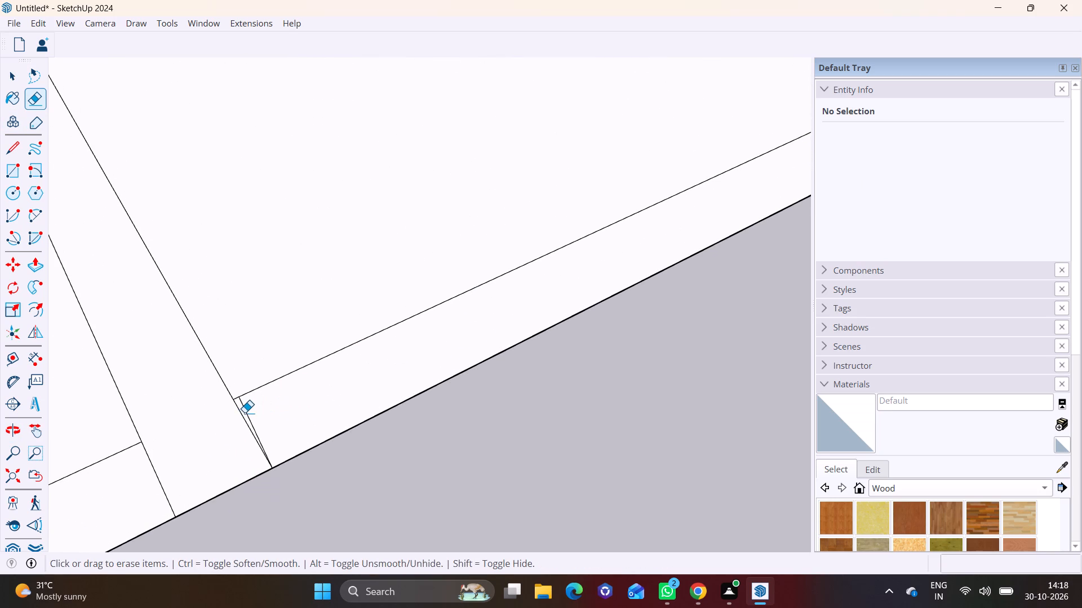
pyautogui.click(245, 413)
pyautogui.scroll(-19, 246, 412)
pyautogui.keyDown('shift'); pyautogui.moveTo(640, 221); pyautogui.dragTo(369, 444, button='middle'); pyautogui.keyUp('shift')
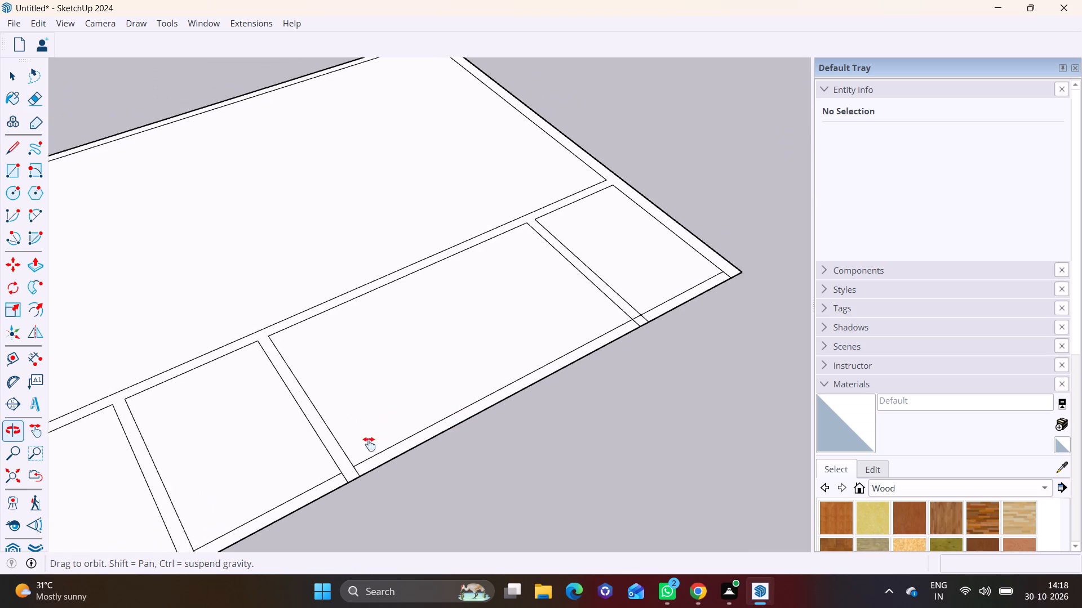
pyautogui.keyDown('shift'); pyautogui.moveTo(369, 444); pyautogui.dragTo(369, 444, button='middle'); pyautogui.keyUp('shift')
pyautogui.scroll(8, 721, 292)
pyautogui.click(614, 340)
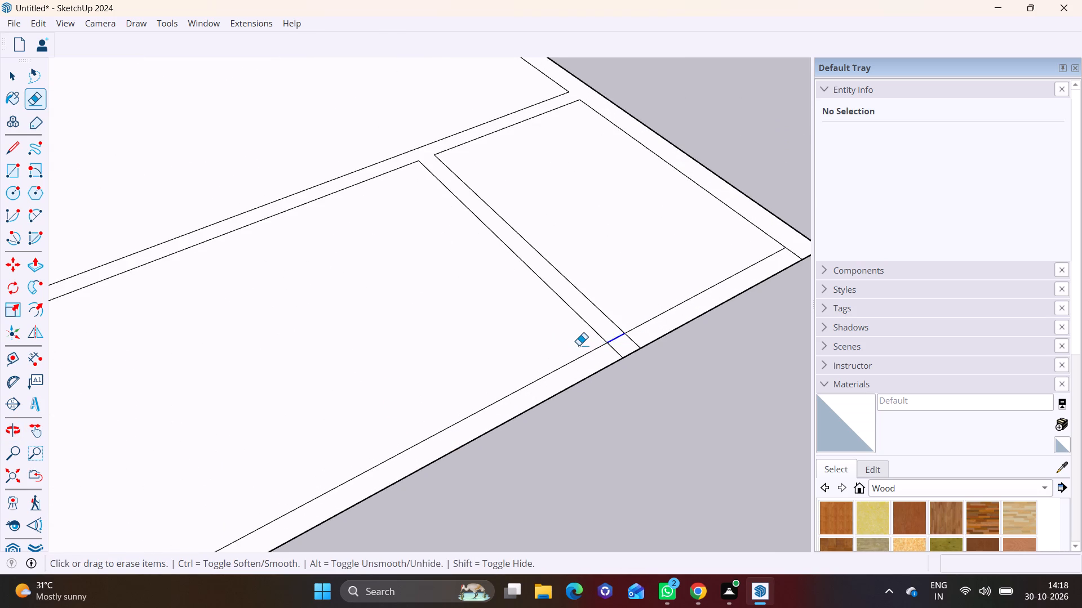
pyautogui.scroll(-16, 579, 345)
pyautogui.press('space')
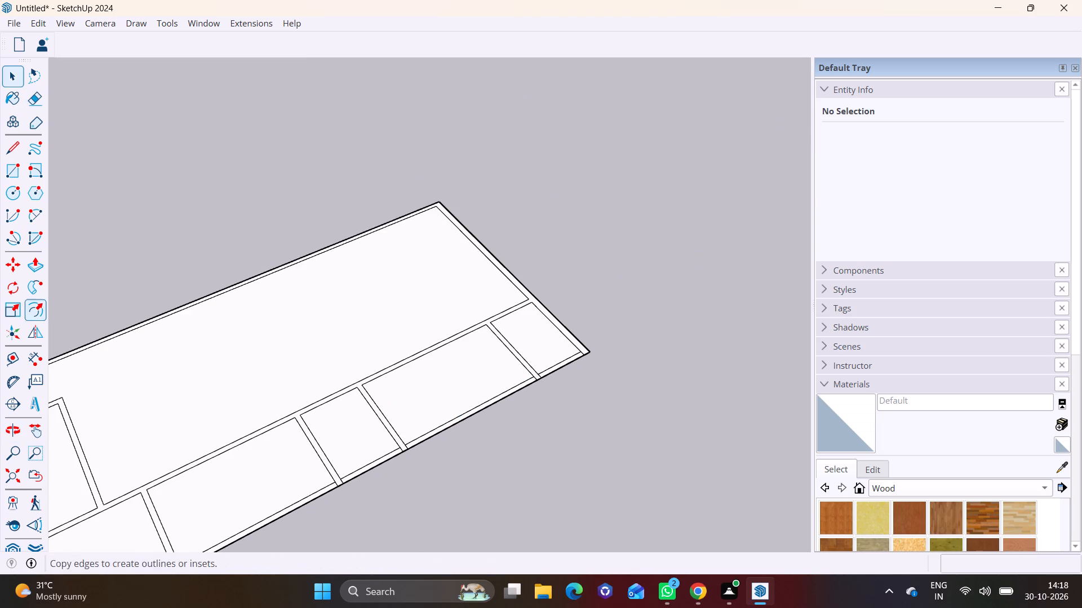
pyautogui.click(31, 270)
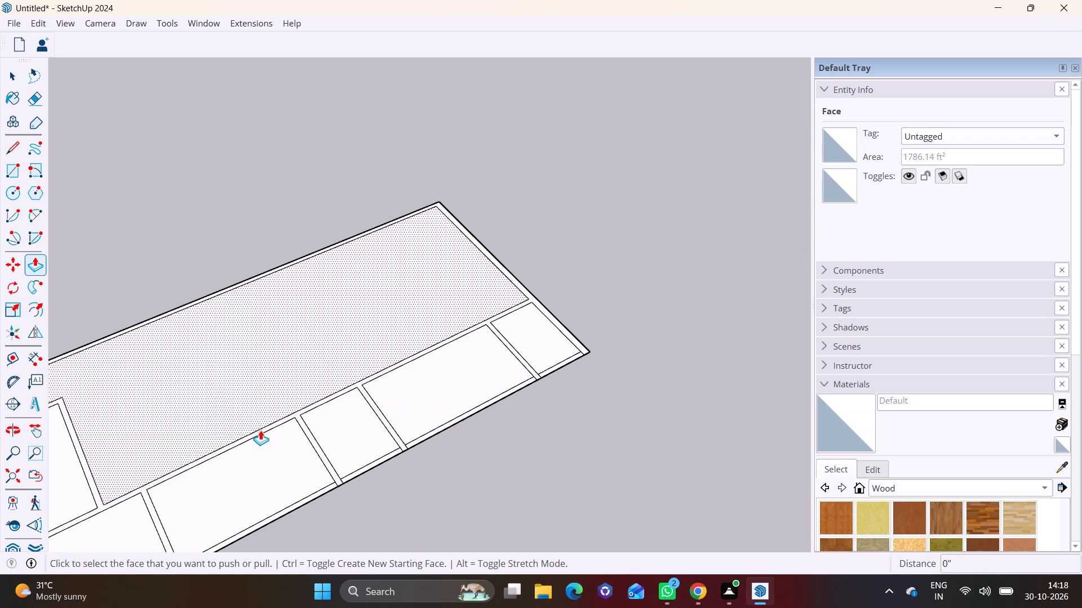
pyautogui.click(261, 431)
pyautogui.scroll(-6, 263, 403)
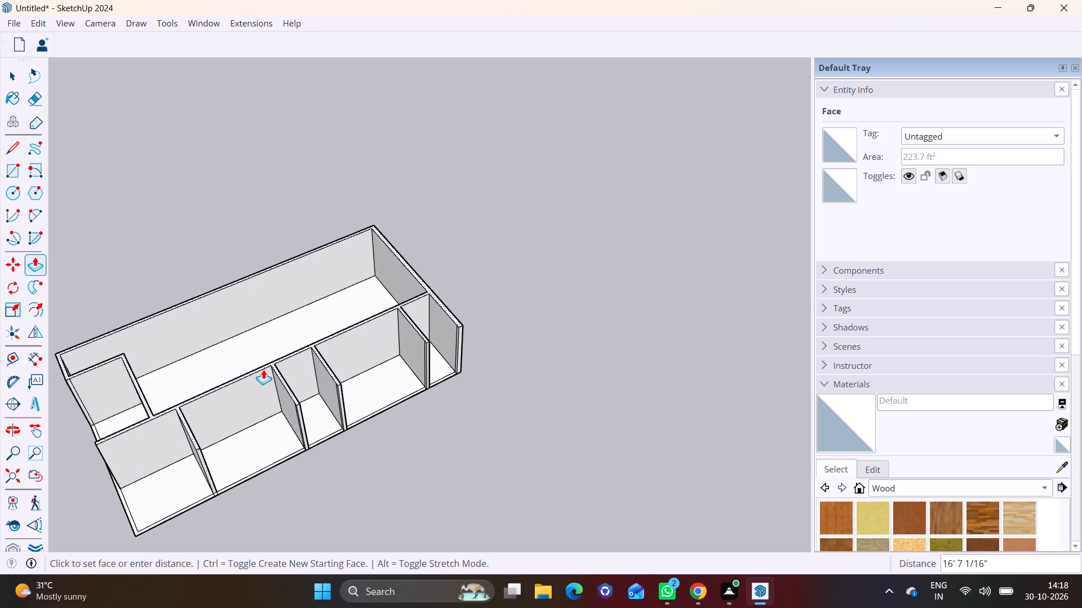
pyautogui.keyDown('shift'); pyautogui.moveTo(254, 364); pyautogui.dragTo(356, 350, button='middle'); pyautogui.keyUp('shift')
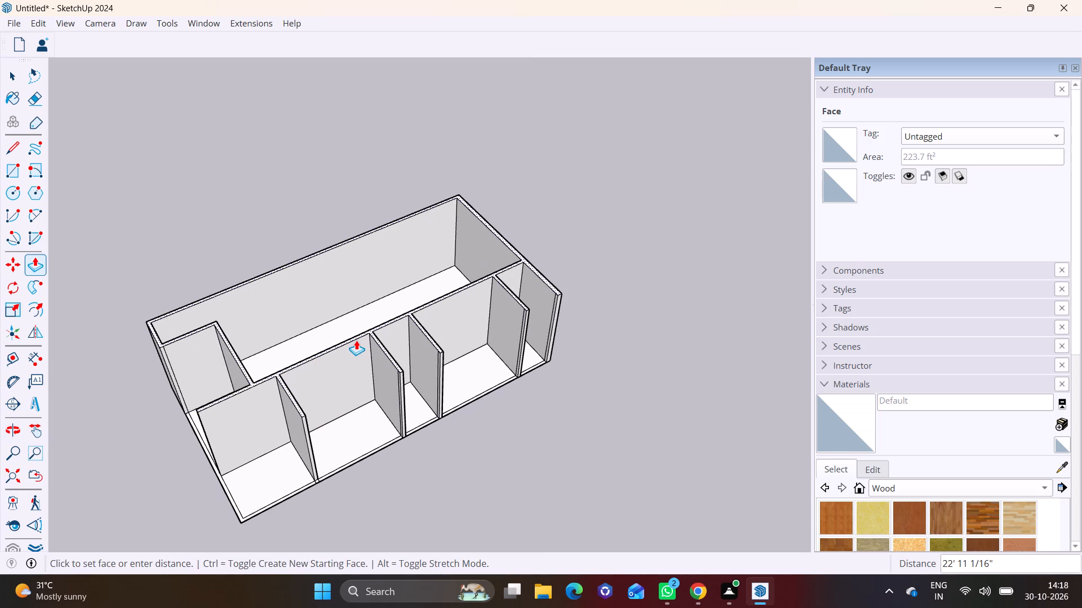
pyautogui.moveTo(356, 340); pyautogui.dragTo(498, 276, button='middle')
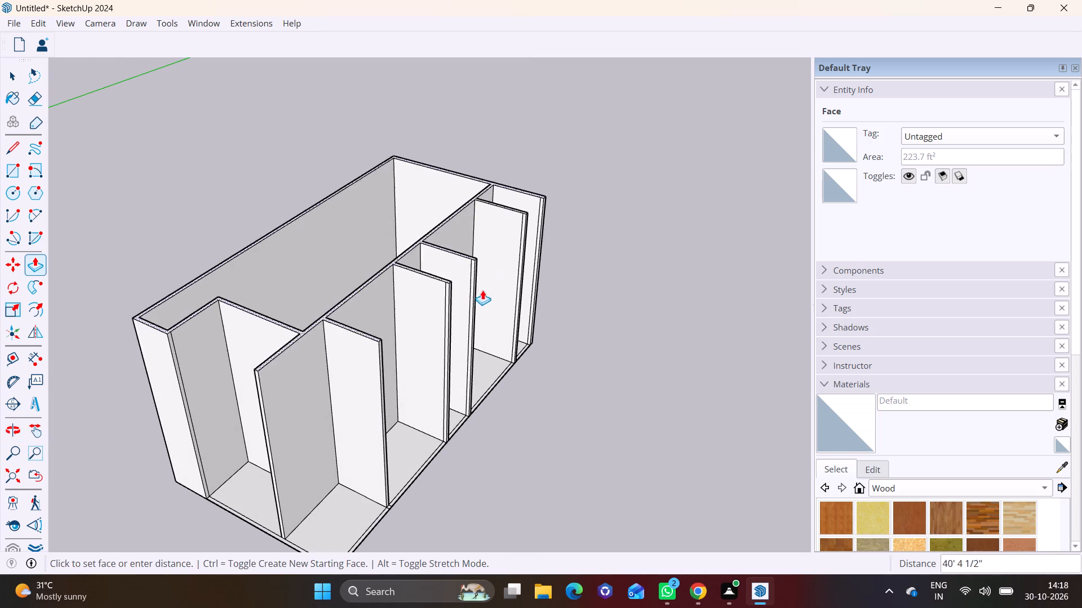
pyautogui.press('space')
# Move the outer edge of the main hall's long exterior wall outward, away from the hall.
pyautogui.moveTo(391, 440); pyautogui.dragTo(556, 437, button='middle')
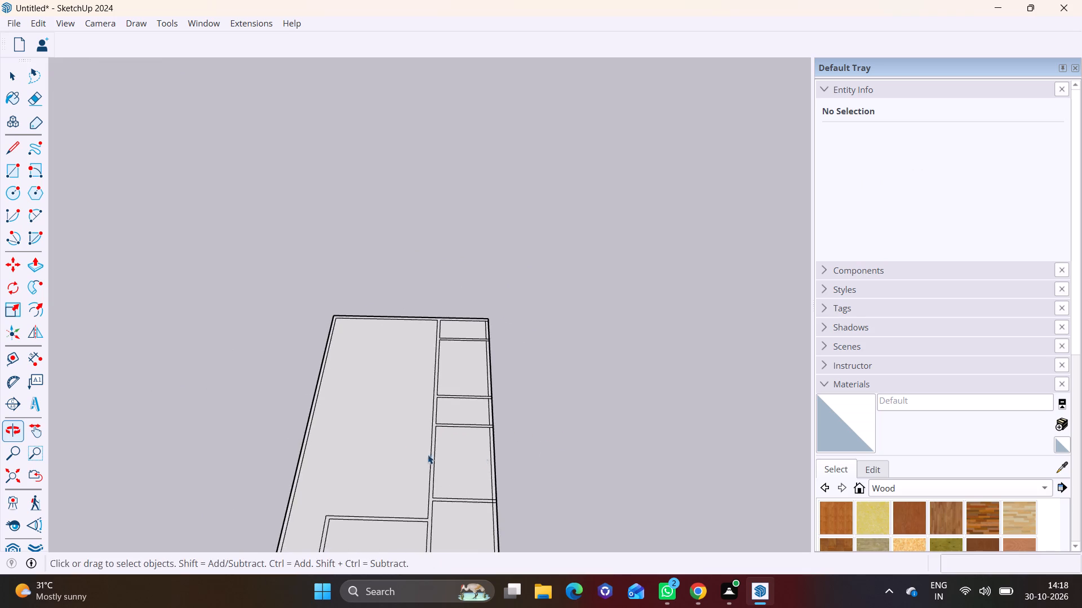
pyautogui.moveTo(399, 446); pyautogui.dragTo(404, 356, button='middle')
pyautogui.moveTo(398, 364); pyautogui.dragTo(482, 456, button='middle')
pyautogui.scroll(4, 343, 377)
pyautogui.keyDown('shift'); pyautogui.moveTo(338, 383); pyautogui.dragTo(329, 249, button='middle'); pyautogui.keyUp('shift')
pyautogui.scroll(3, 323, 266)
pyautogui.click(301, 263)
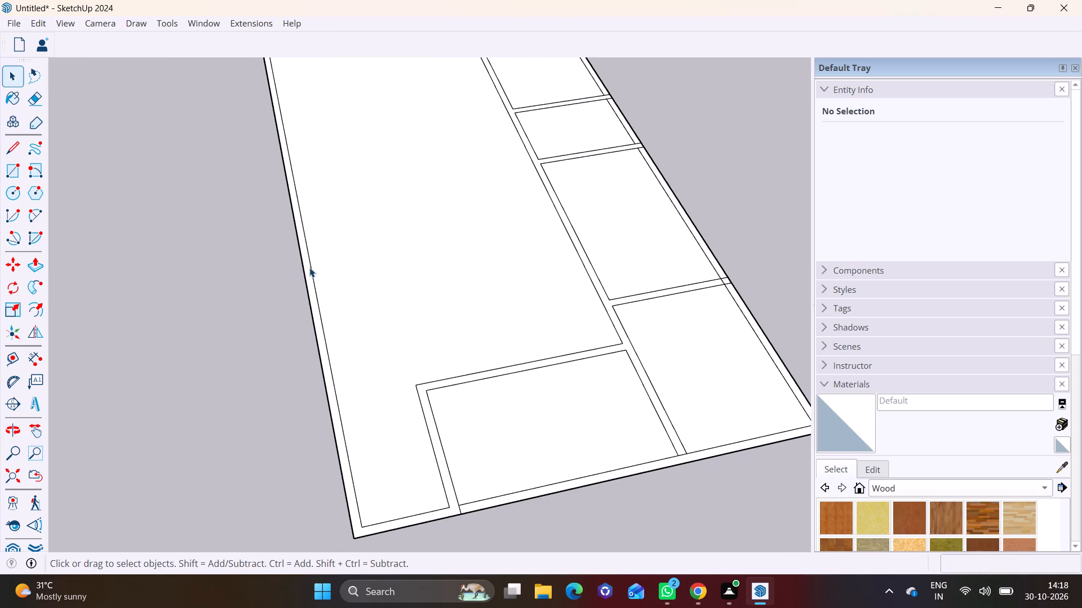
pyautogui.click(304, 267)
pyautogui.click(302, 267)
pyautogui.press('m')
pyautogui.moveTo(302, 267); pyautogui.dragTo(246, 272)
pyautogui.click(246, 272)
pyautogui.press('space')
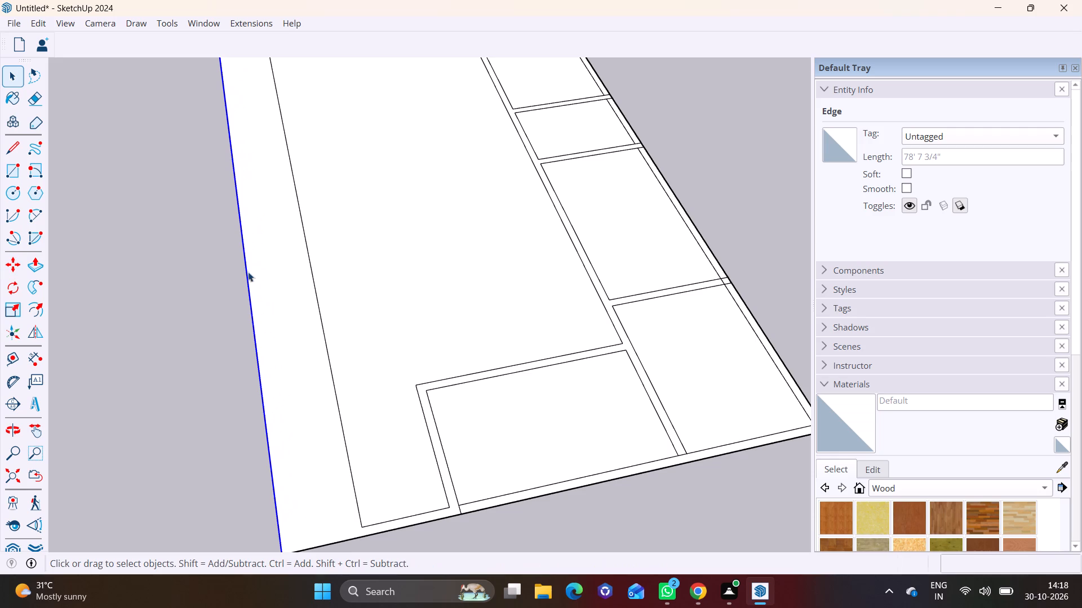
# Move the inner edge of the hall's long exterior wall outward until it runs close beside the relocated outer edge.
pyautogui.click(310, 252)
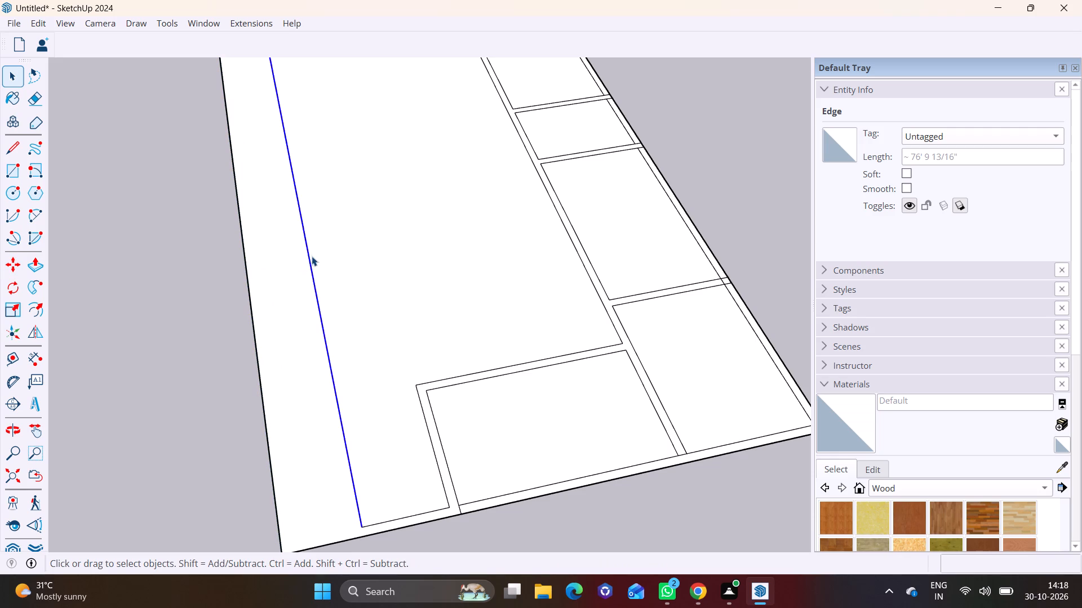
pyautogui.press('m')
pyautogui.moveTo(307, 257); pyautogui.dragTo(282, 268)
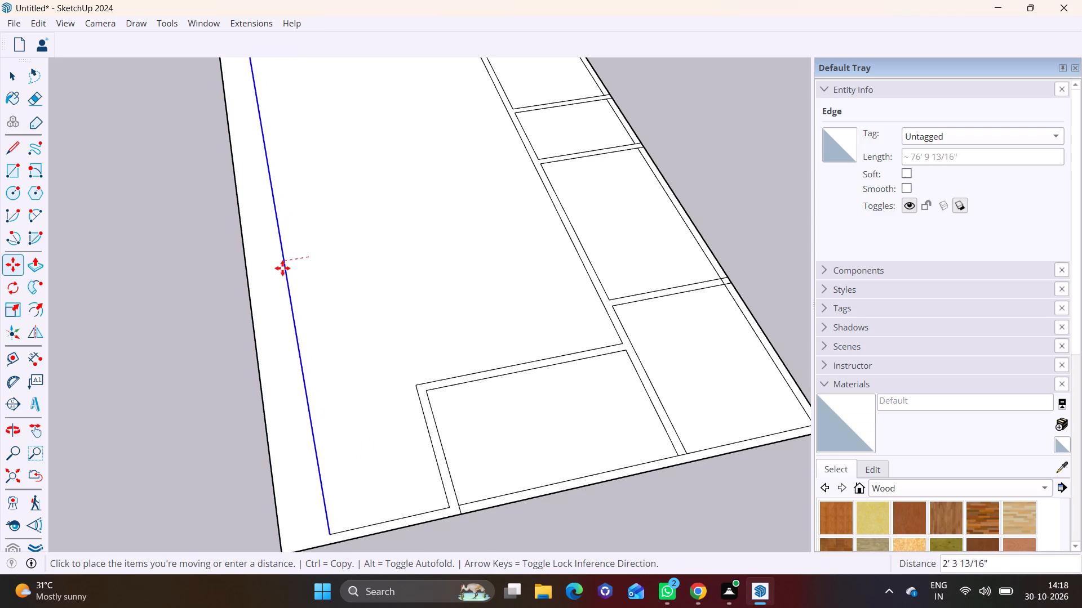
pyautogui.moveTo(282, 268); pyautogui.dragTo(255, 270)
pyautogui.click(255, 270)
pyautogui.press('space')
pyautogui.scroll(-6, 88, 323)
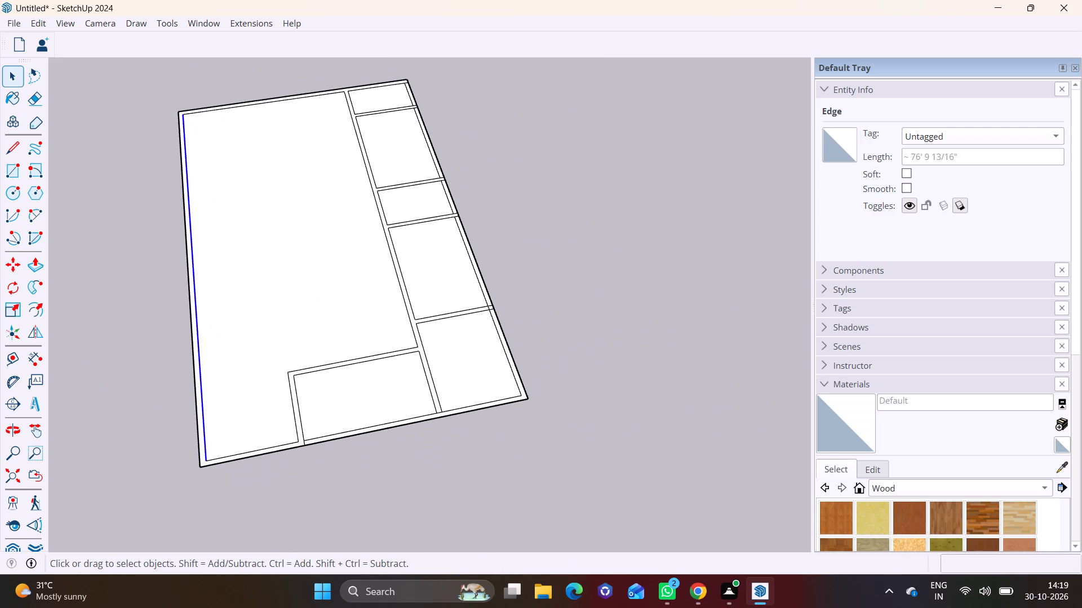
# Raise the connected wall face to a height of 10' with Push/Pull.
pyautogui.click(32, 256)
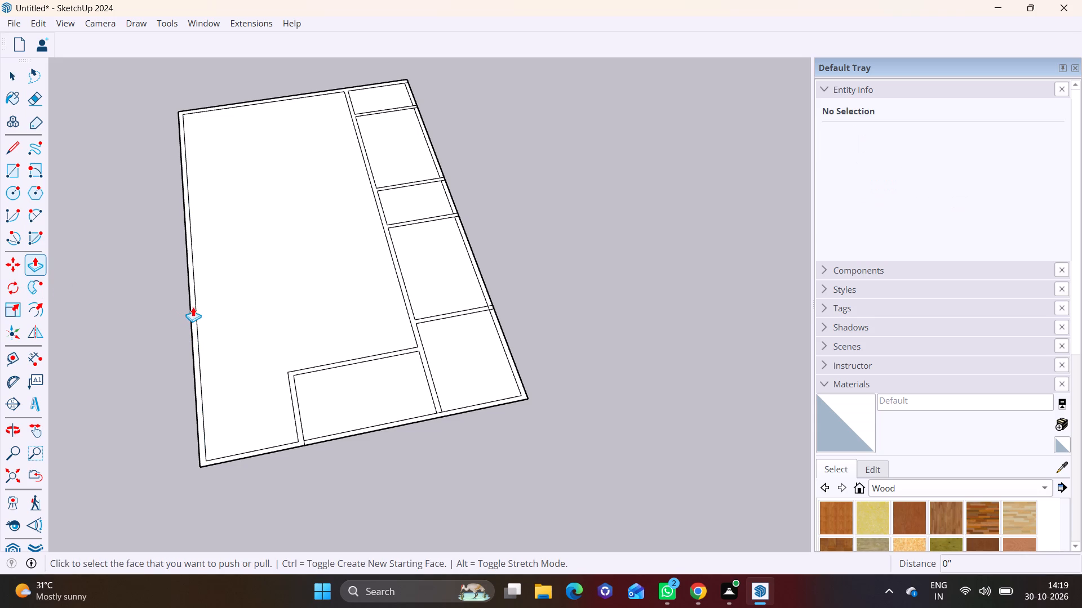
pyautogui.click(193, 307)
pyautogui.write("10'")
pyautogui.press('Return')
pyautogui.press('space')
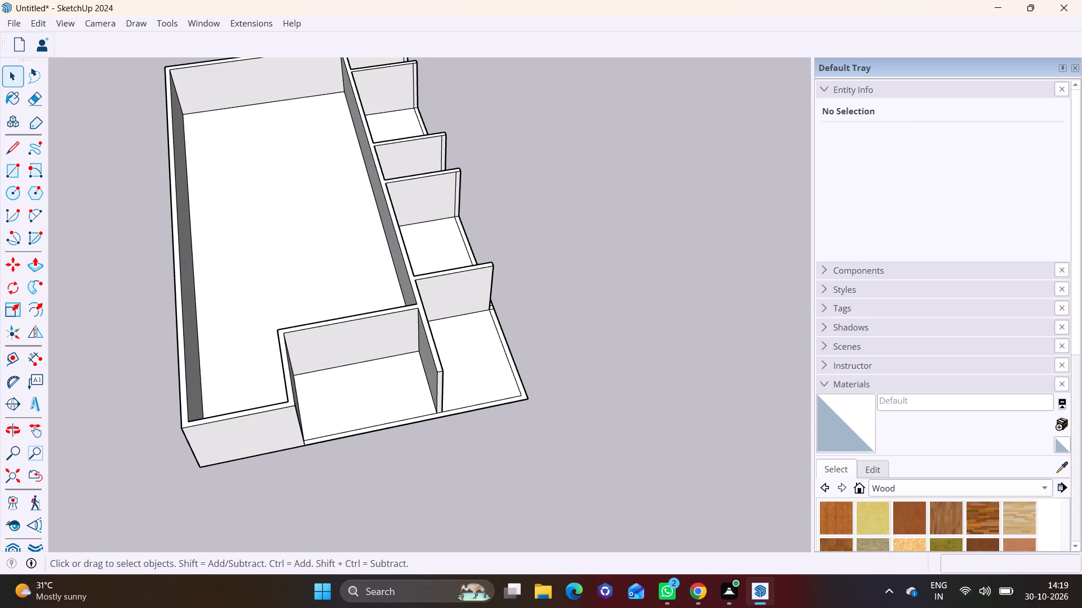
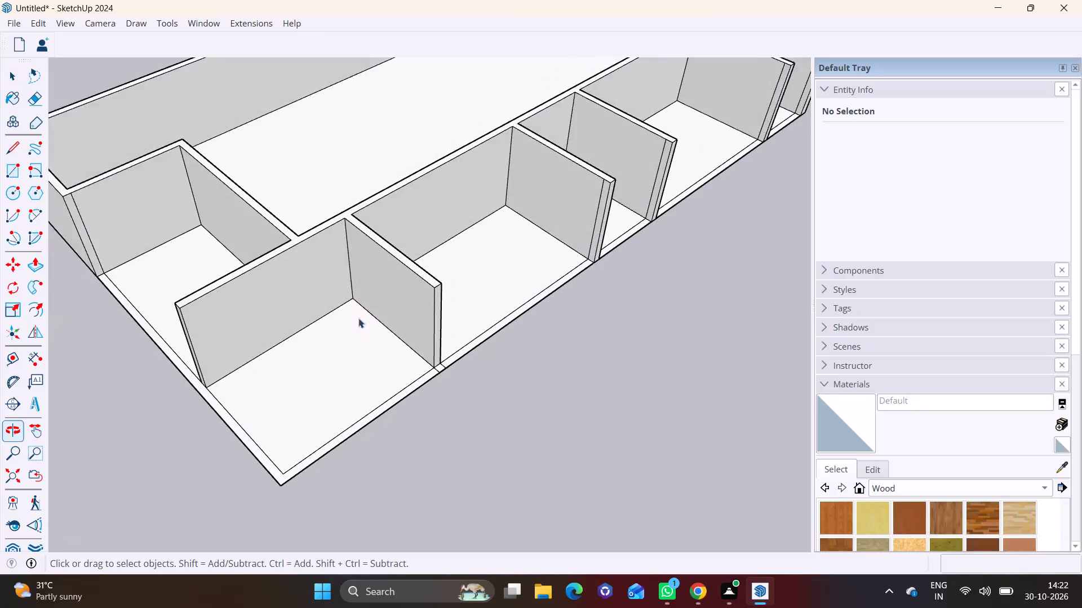
# Push/Pull the end face of the corner side room's partition out 9" to the floor's outer edge.
pyautogui.scroll(7, 401, 359)
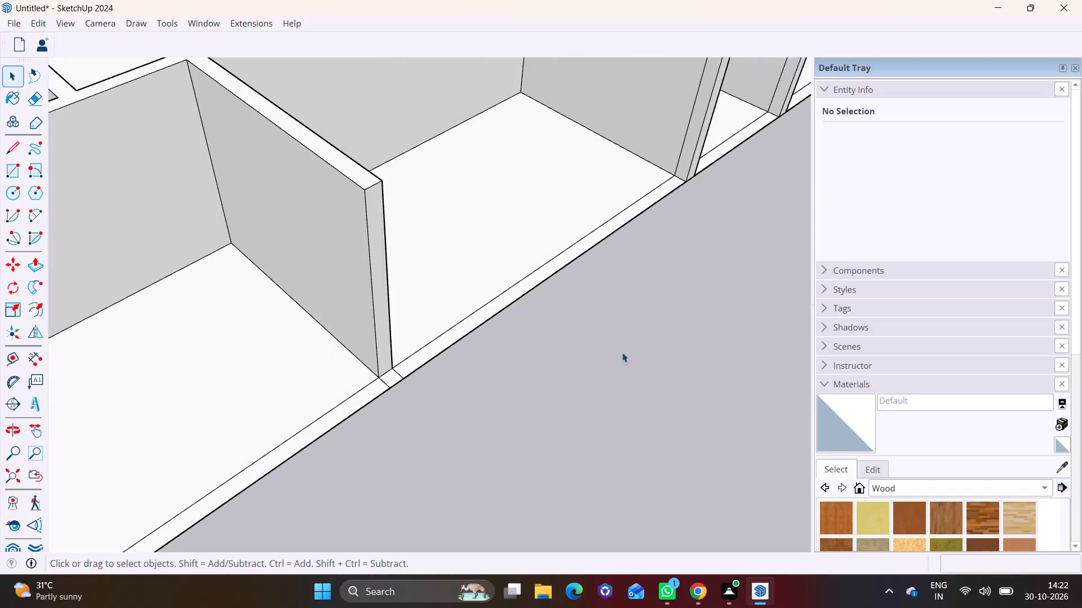
pyautogui.moveTo(489, 329); pyautogui.dragTo(447, 315, button='middle')
pyautogui.scroll(3, 393, 308)
pyautogui.click(338, 288)
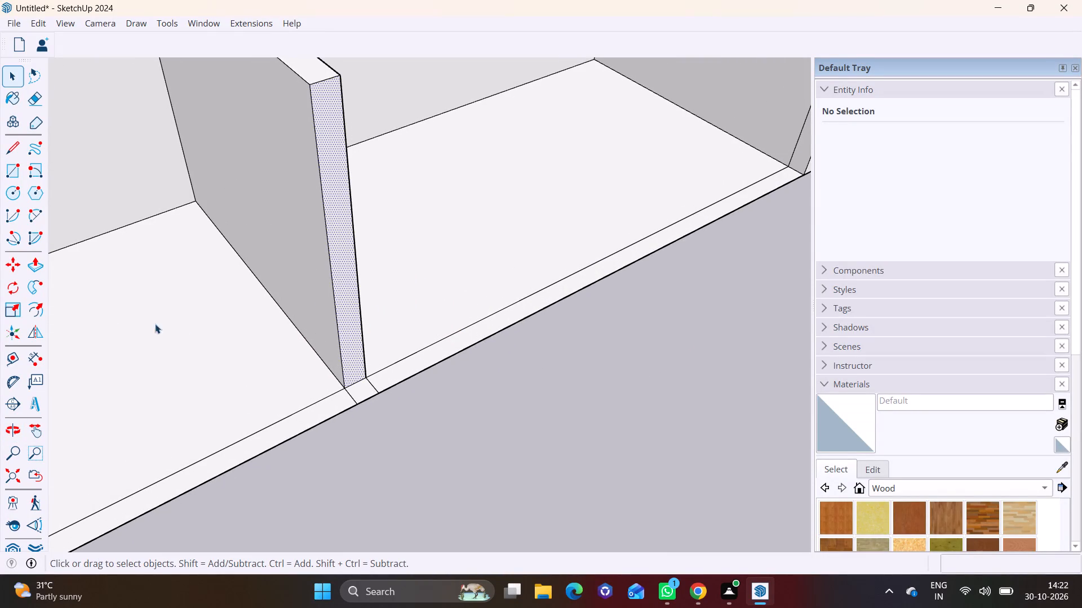
pyautogui.click(28, 265)
pyautogui.click(349, 301)
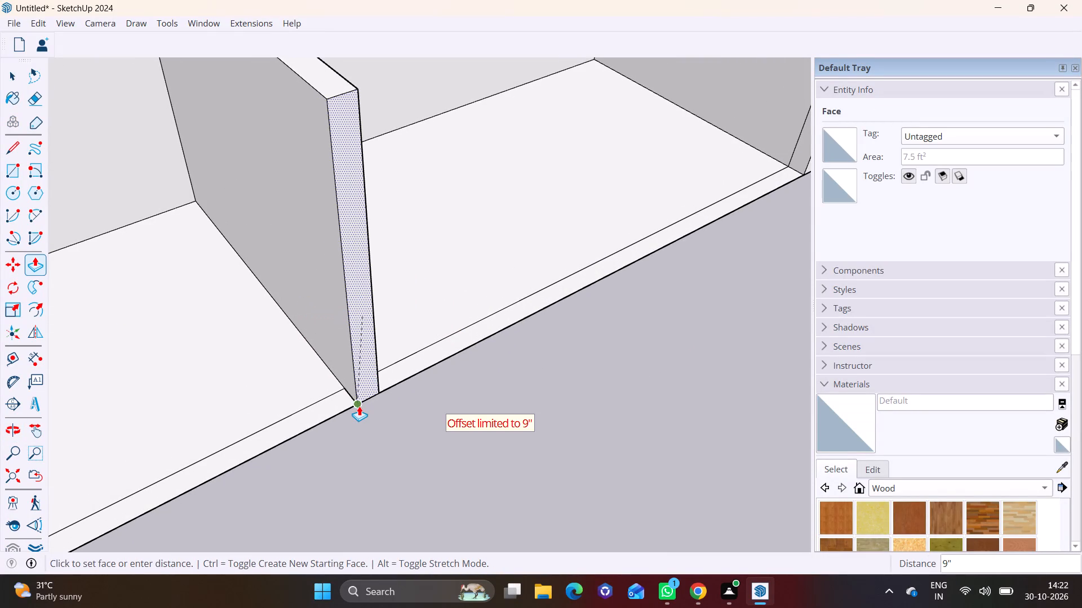
pyautogui.click(359, 406)
pyautogui.scroll(-2, 357, 406)
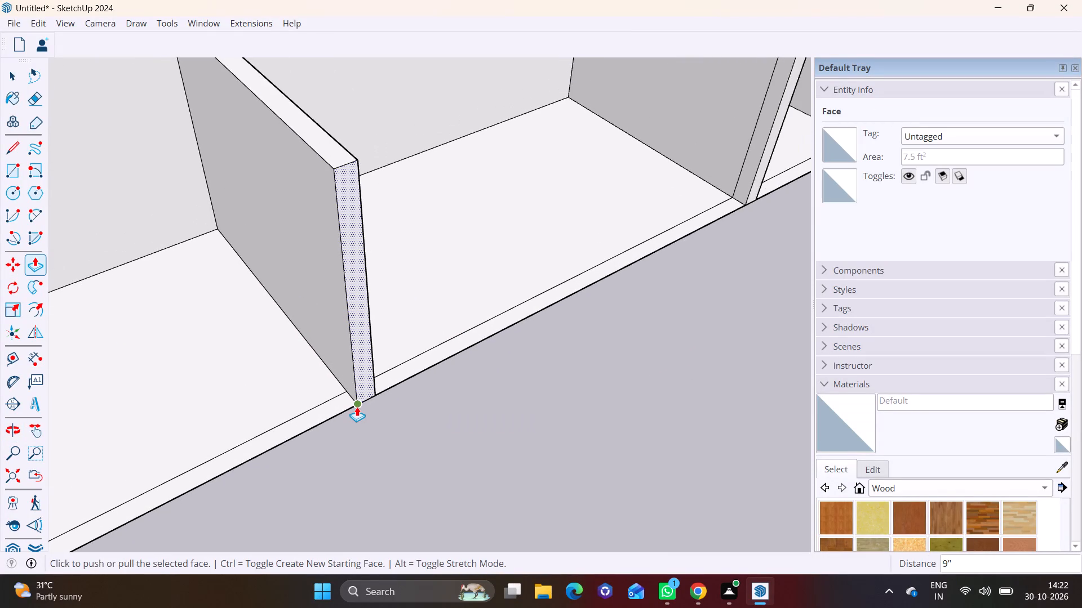
pyautogui.moveTo(360, 389); pyautogui.dragTo(380, 328, button='middle')
pyautogui.scroll(1, 358, 377)
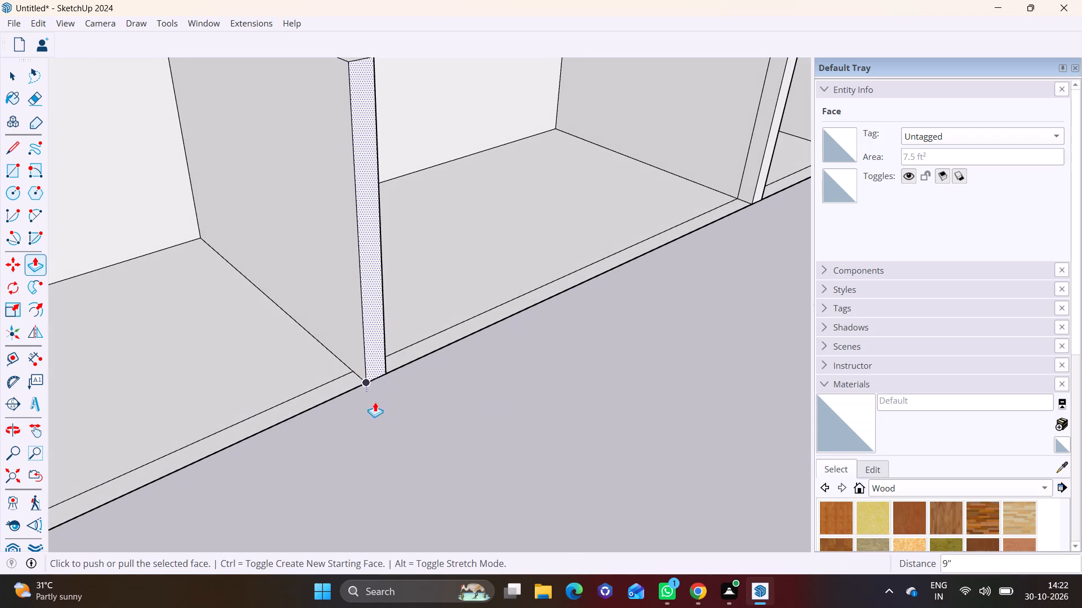
pyautogui.press('space')
# Draw a vertical rotated rectangle 45' 5 9/16" long and 9" deep below the floor's short end, from corner to corner.
pyautogui.moveTo(382, 410); pyautogui.dragTo(456, 331, button='middle')
pyautogui.scroll(-8, 402, 314)
pyautogui.moveTo(397, 320); pyautogui.dragTo(580, 171, button='middle')
pyautogui.scroll(1, 580, 171)
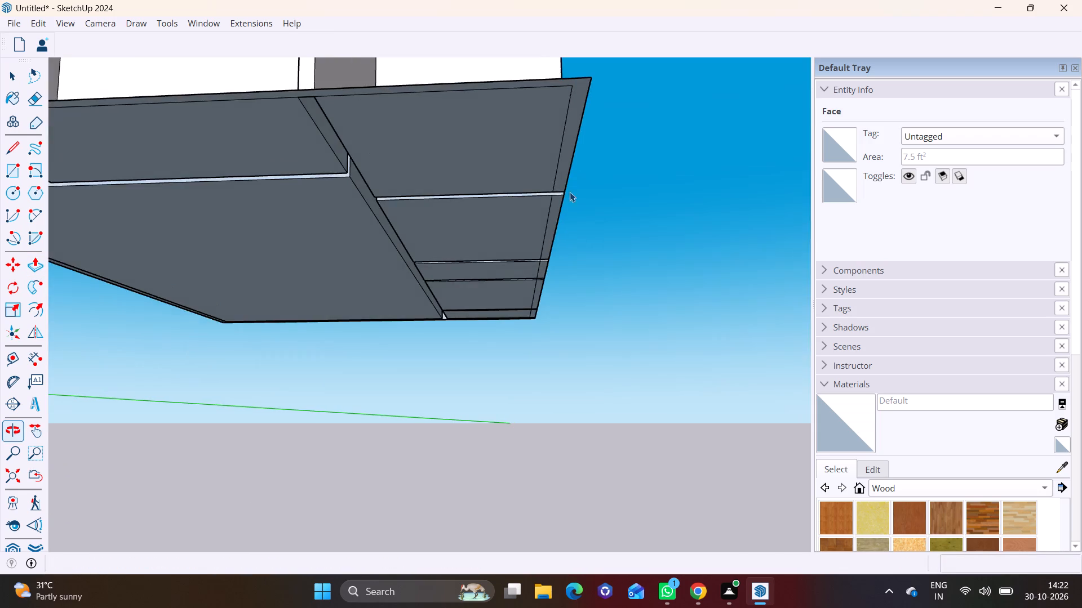
pyautogui.moveTo(398, 325); pyautogui.dragTo(428, 228, button='middle')
pyautogui.scroll(-4, 446, 289)
pyautogui.moveTo(442, 318); pyautogui.dragTo(441, 358, button='middle')
pyautogui.moveTo(419, 345); pyautogui.dragTo(434, 240, button='middle')
pyautogui.scroll(-3, 421, 298)
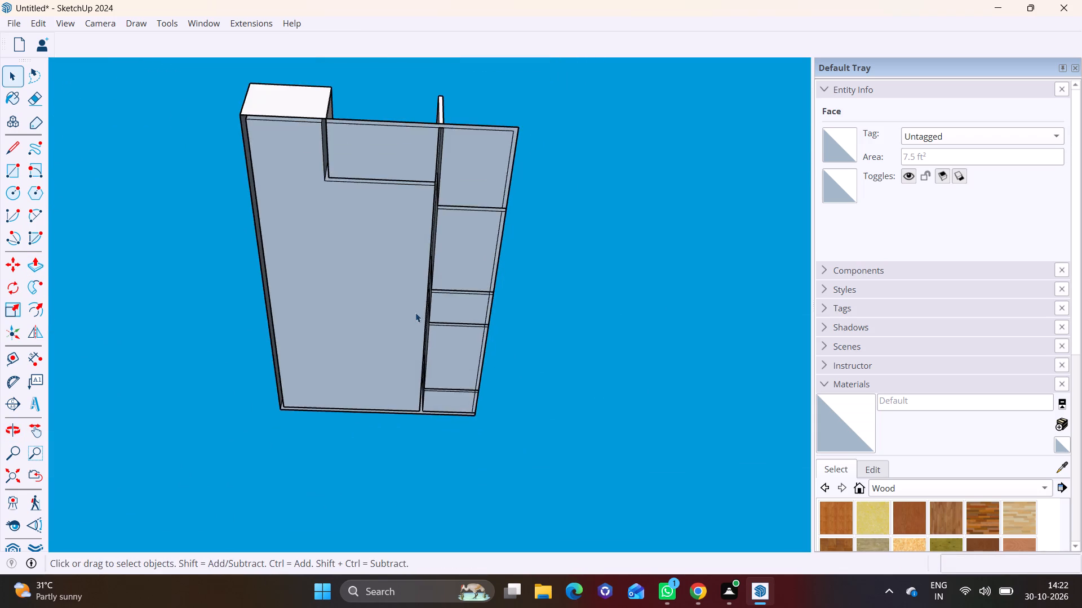
pyautogui.keyDown('shift'); pyautogui.moveTo(415, 312); pyautogui.dragTo(407, 383, button='middle'); pyautogui.keyUp('shift')
pyautogui.moveTo(406, 383); pyautogui.dragTo(407, 332, button='middle')
pyautogui.scroll(1, 406, 383)
pyautogui.moveTo(367, 414); pyautogui.dragTo(362, 298, button='middle')
pyautogui.scroll(6, 341, 354)
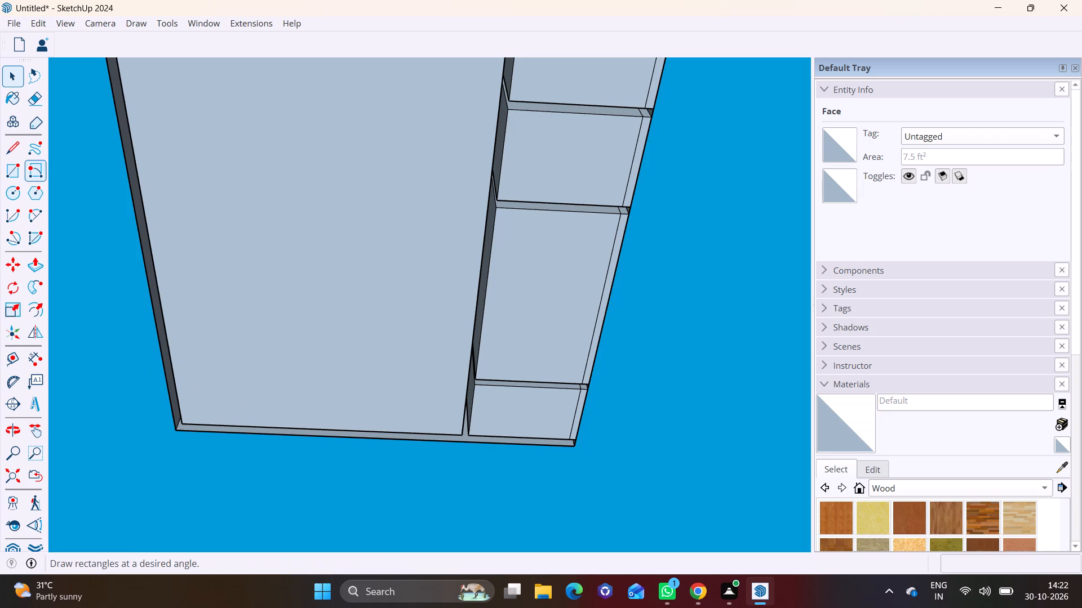
pyautogui.click(38, 166)
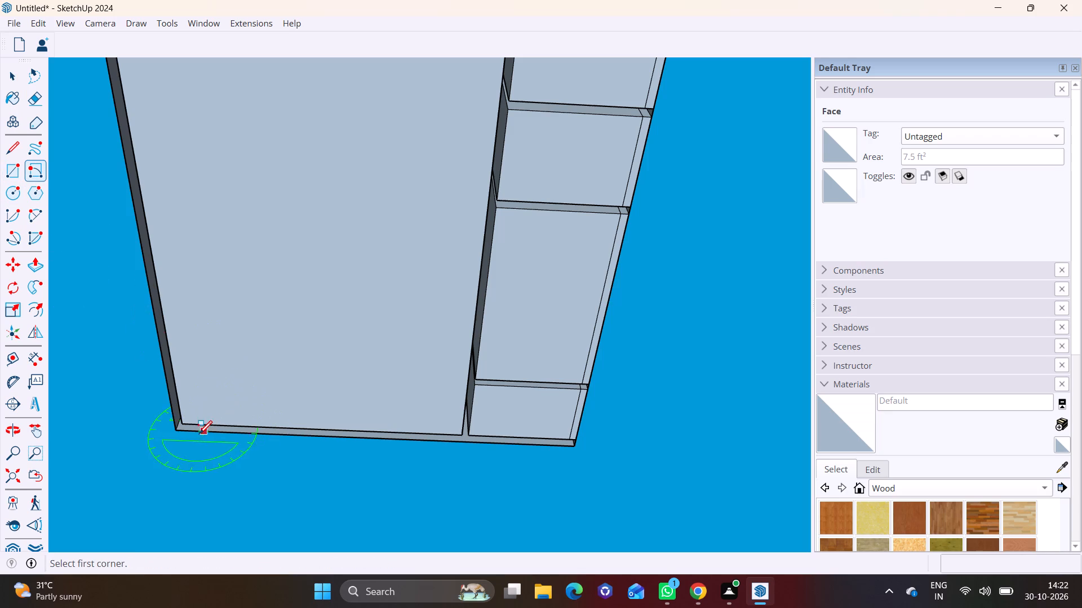
pyautogui.click(174, 431)
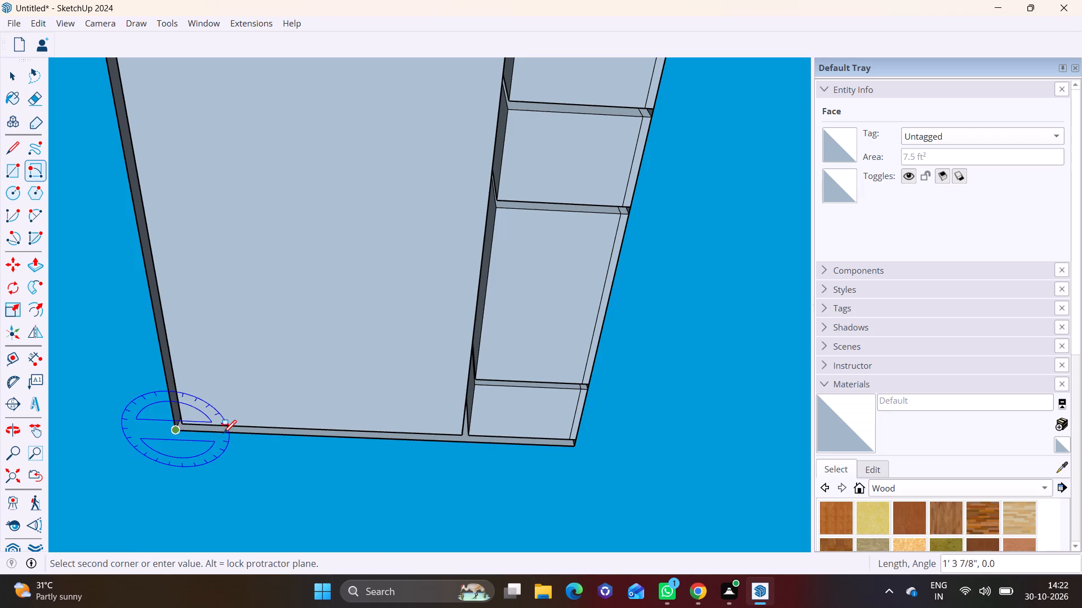
pyautogui.click(573, 449)
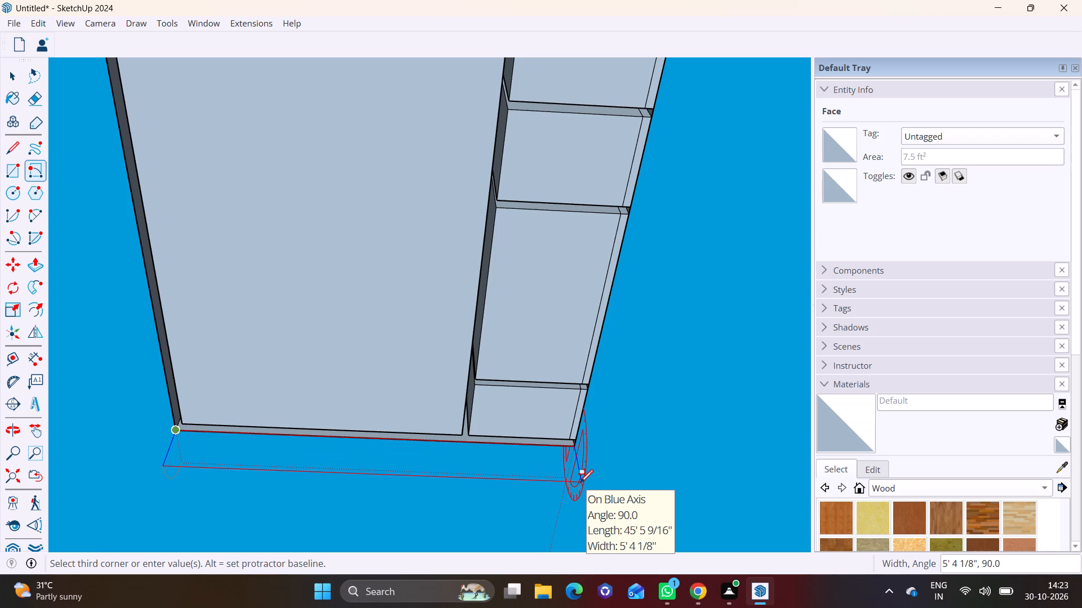
pyautogui.write('9"')
pyautogui.press('Return')
pyautogui.press('space')
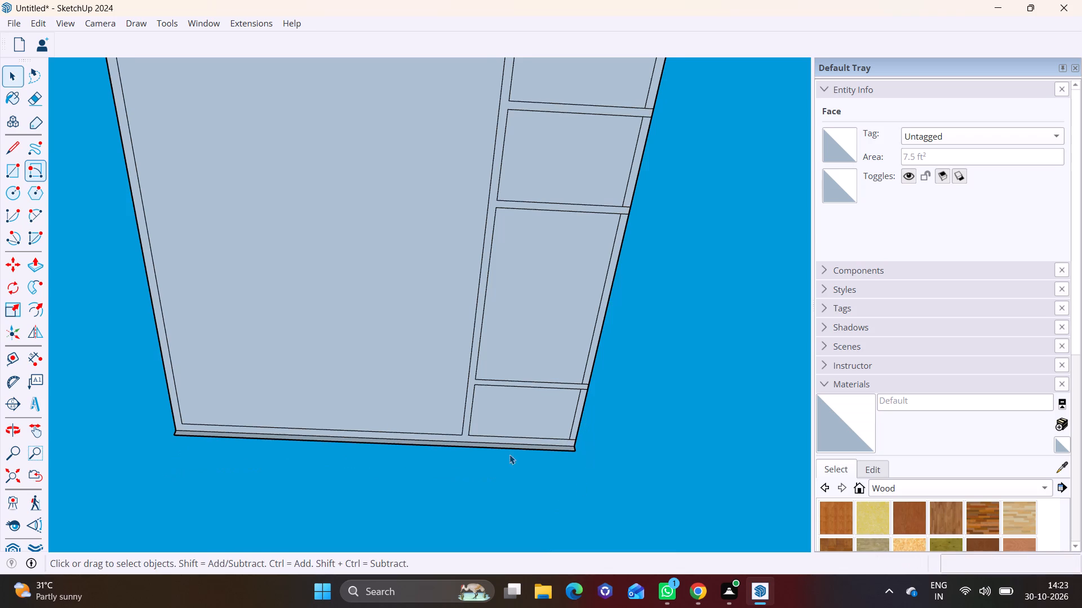
# Make the 9" deep rectangle and its edges into a group.
pyautogui.scroll(2, 490, 449)
pyautogui.moveTo(447, 464); pyautogui.dragTo(425, 513, button='middle')
pyautogui.scroll(3, 421, 448)
pyautogui.doubleClick(409, 429)
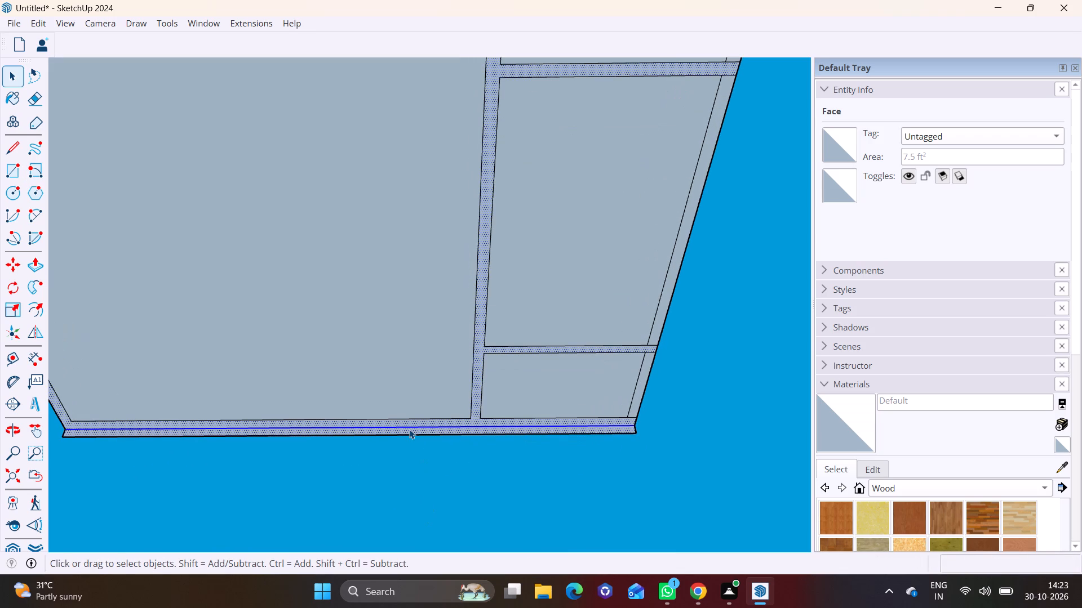
pyautogui.click(415, 429)
pyautogui.click(400, 452)
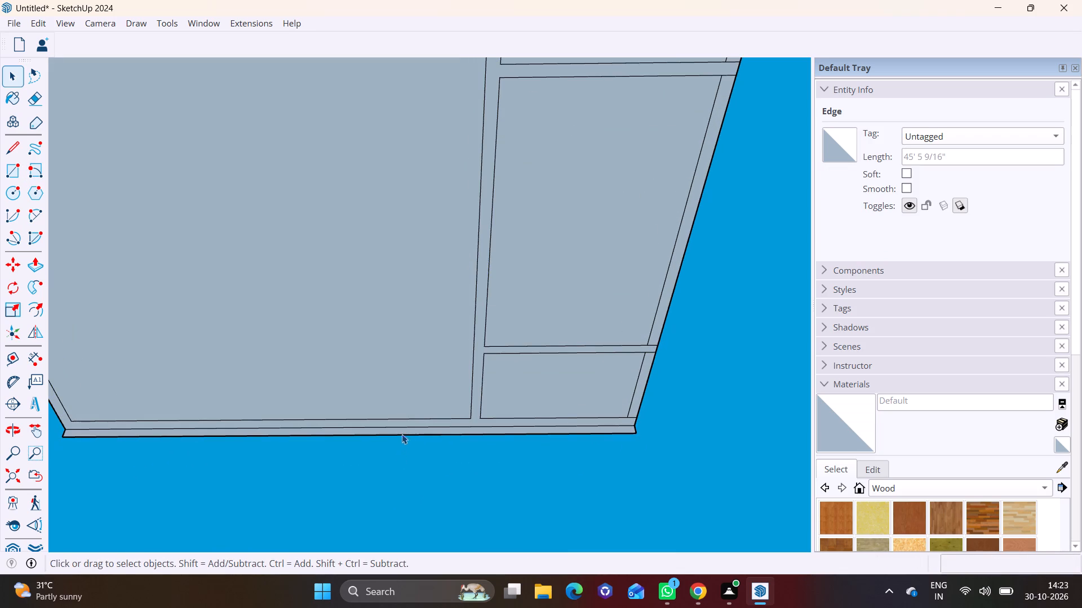
pyautogui.doubleClick(403, 432)
pyautogui.rightClick(403, 432)
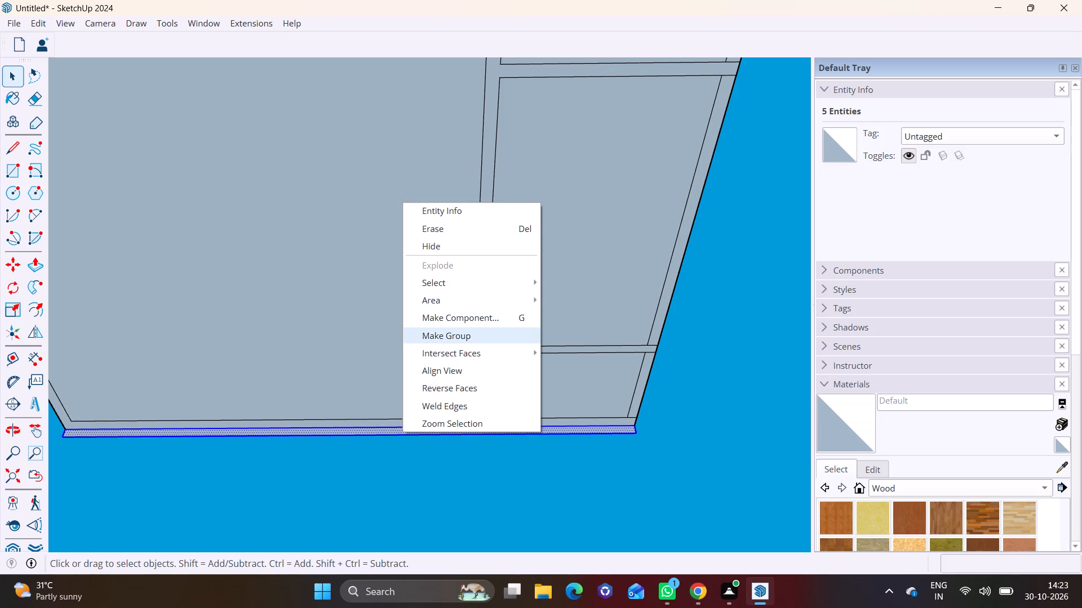
pyautogui.click(439, 332)
# Open the group and Push/Pull its face 78' 7 3/4" under the whole house to form a base slab.
pyautogui.tripleClick(367, 431)
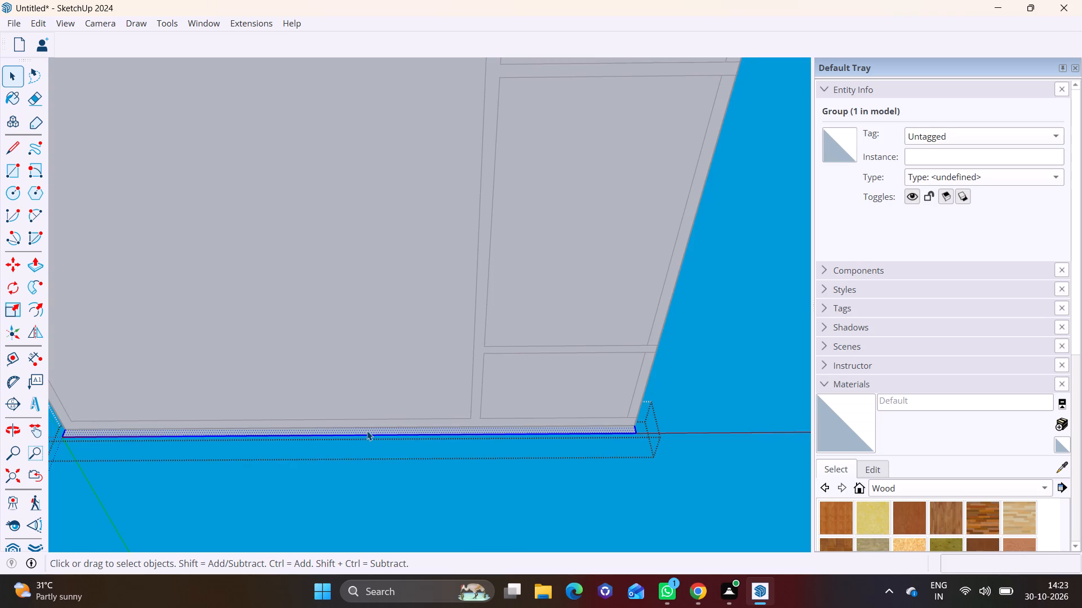
pyautogui.click(29, 258)
pyautogui.click(173, 429)
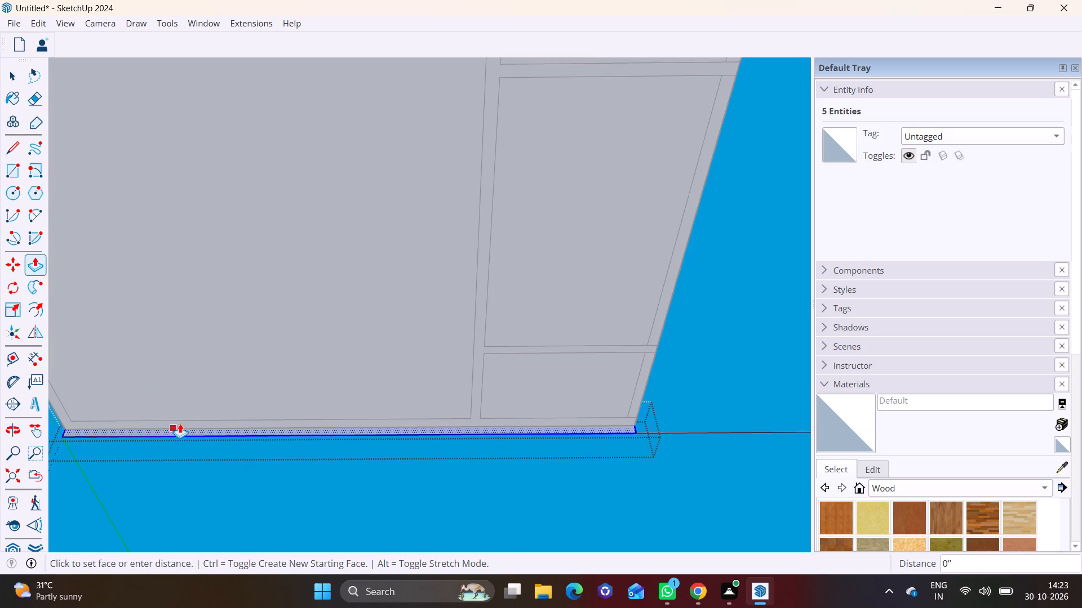
pyautogui.scroll(-11, 277, 323)
pyautogui.moveTo(335, 137); pyautogui.dragTo(344, 311, button='middle')
pyautogui.moveTo(290, 209); pyautogui.dragTo(592, 378, button='middle')
pyautogui.click(389, 325)
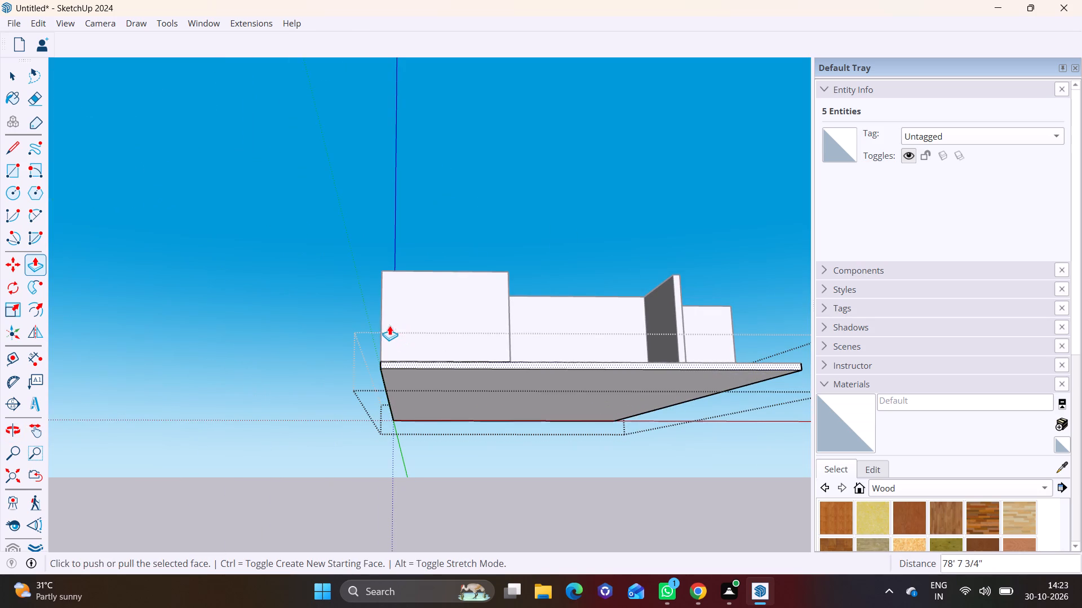
pyautogui.press('space')
pyautogui.click(256, 356)
# Examine the base slab and the wall ends above it from several sides.
pyautogui.moveTo(311, 342); pyautogui.dragTo(301, 461, button='middle')
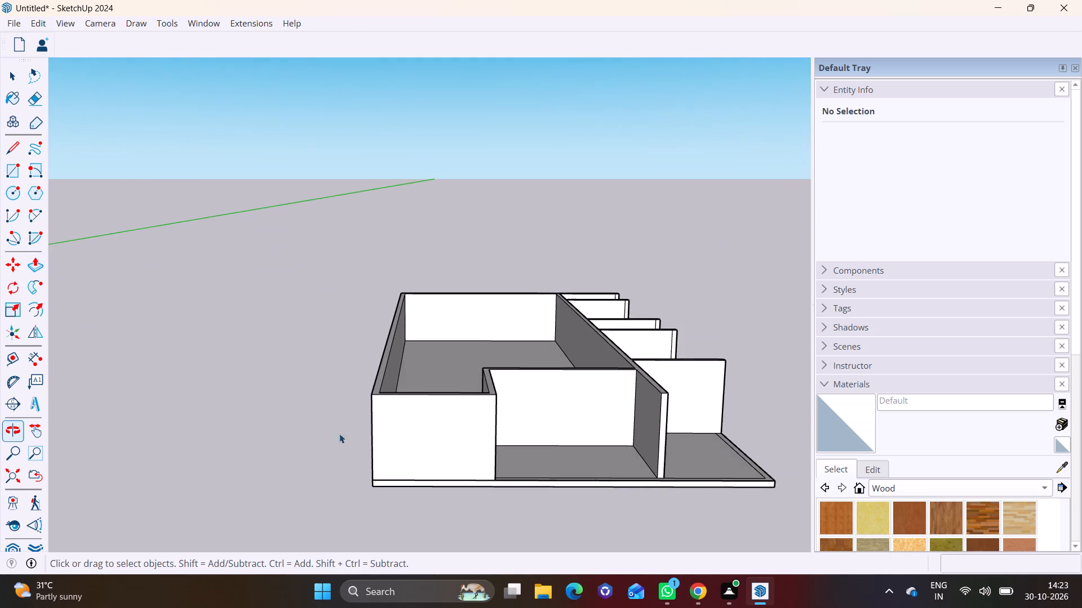
pyautogui.scroll(-6, 353, 413)
pyautogui.moveTo(400, 400); pyautogui.dragTo(400, 509, button='middle')
pyautogui.scroll(3, 447, 427)
pyautogui.moveTo(461, 427); pyautogui.dragTo(382, 369, button='middle')
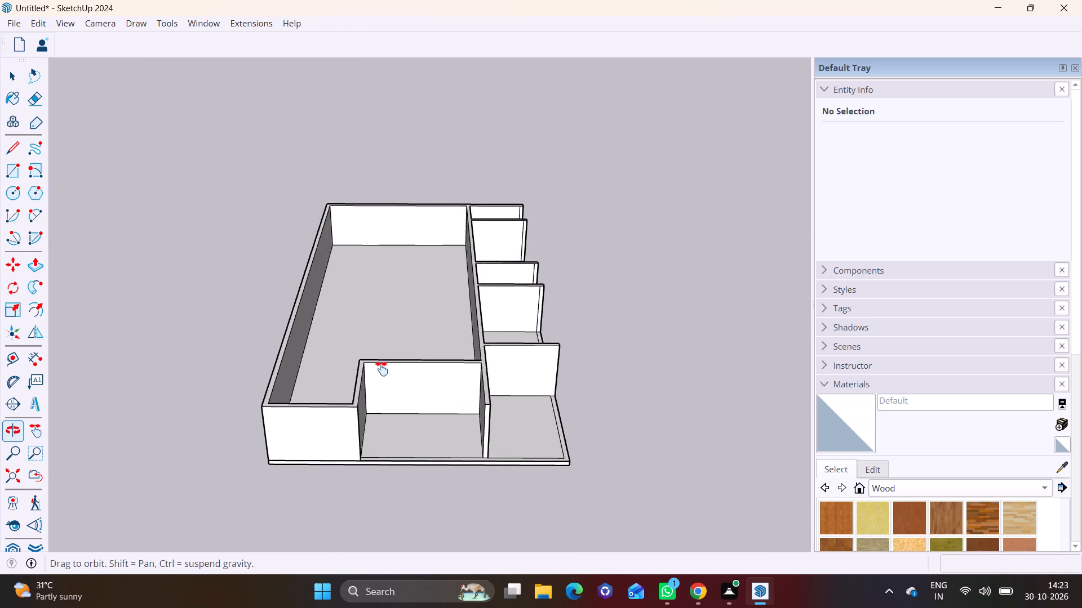
pyautogui.moveTo(382, 369); pyautogui.dragTo(327, 377, button='middle')
pyautogui.scroll(1, 365, 391)
pyautogui.moveTo(366, 393); pyautogui.dragTo(366, 475, button='middle')
pyautogui.scroll(-3, 373, 454)
pyautogui.moveTo(399, 454); pyautogui.dragTo(296, 350, button='middle')
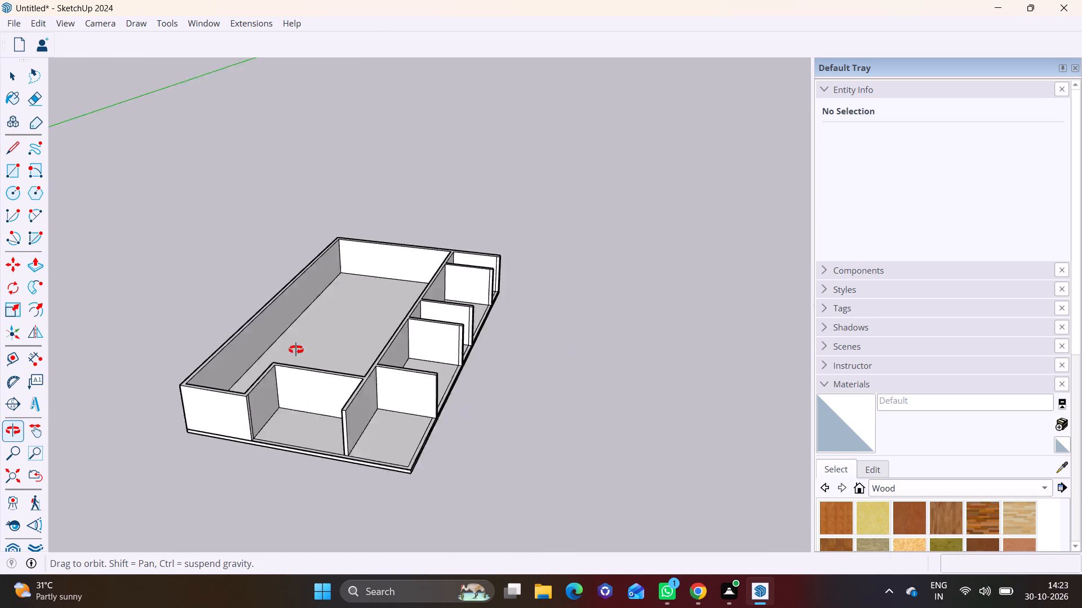
pyautogui.moveTo(296, 350); pyautogui.dragTo(215, 359, button='middle')
pyautogui.scroll(5, 318, 349)
pyautogui.moveTo(427, 408); pyautogui.dragTo(389, 350, button='middle')
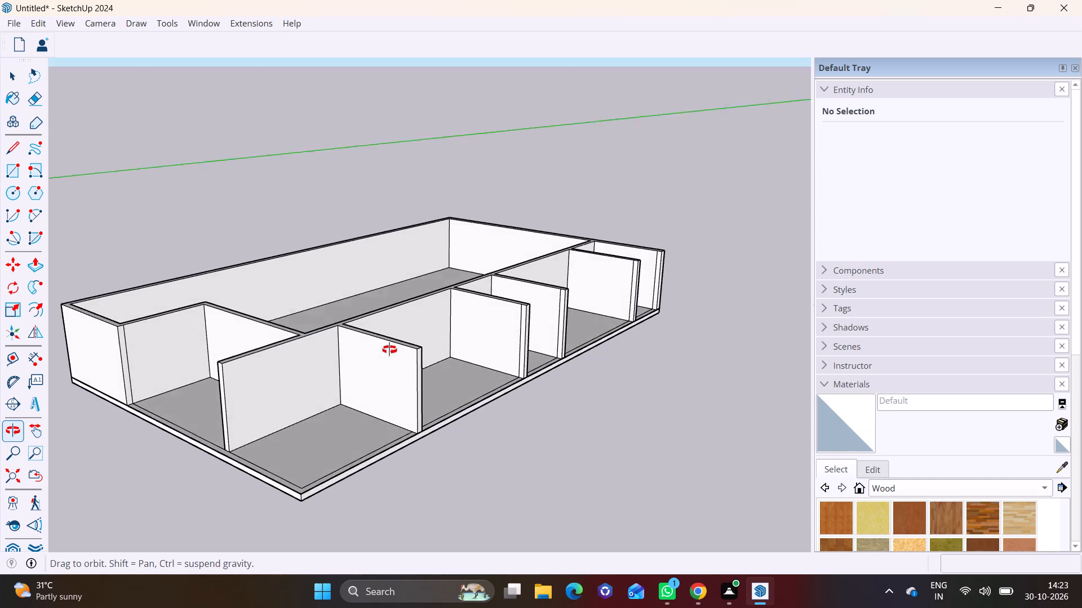
pyautogui.moveTo(389, 350); pyautogui.dragTo(389, 347, button='middle')
pyautogui.scroll(7, 326, 508)
pyautogui.moveTo(318, 399); pyautogui.dragTo(518, 431, button='middle')
pyautogui.scroll(-2, 489, 439)
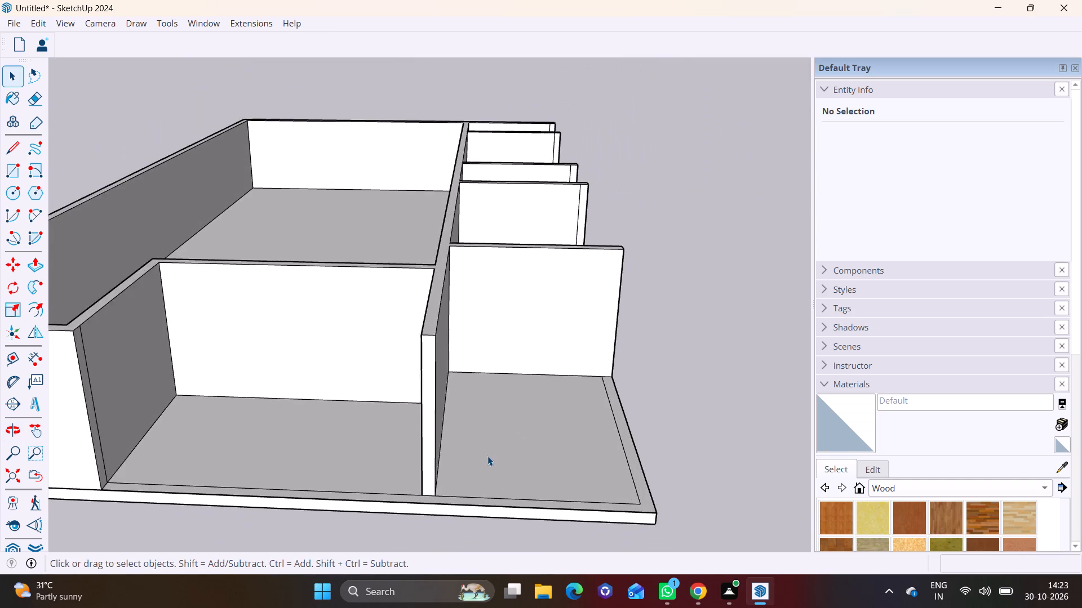
pyautogui.scroll(-7, 487, 463)
pyautogui.moveTo(476, 439); pyautogui.dragTo(496, 493, button='middle')
pyautogui.moveTo(496, 479); pyautogui.dragTo(302, 467, button='middle')
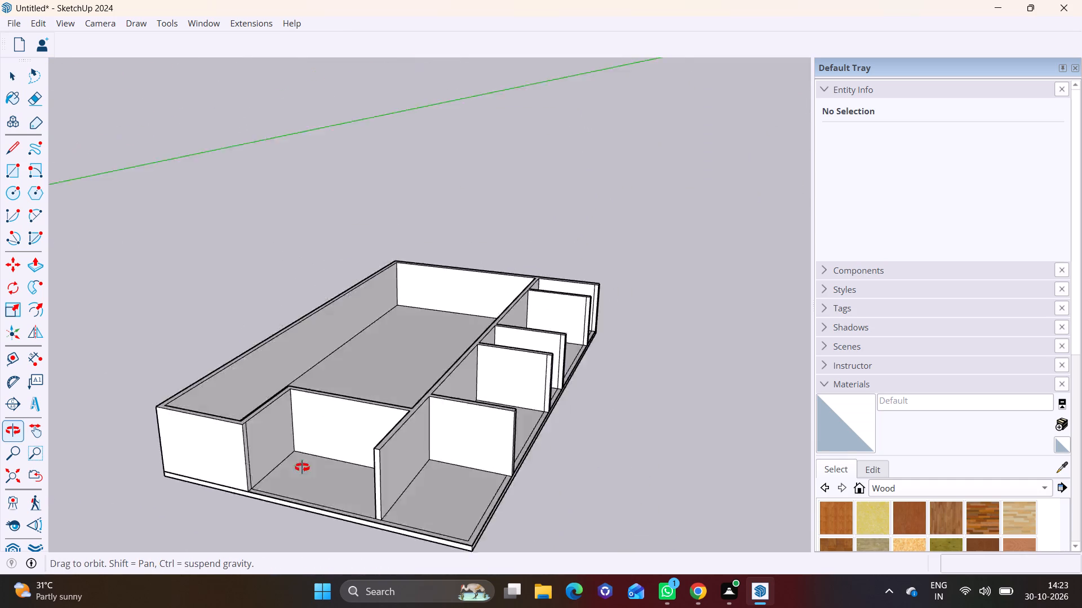
# Push/Pull the end face of the wall between the open front area and the corner side room out 9" to the floor edge.
pyautogui.moveTo(302, 467); pyautogui.dragTo(269, 468, button='middle')
pyautogui.scroll(7, 242, 470)
pyautogui.keyDown('shift'); pyautogui.moveTo(289, 513); pyautogui.dragTo(275, 433, button='middle'); pyautogui.keyUp('shift')
pyautogui.scroll(8, 250, 431)
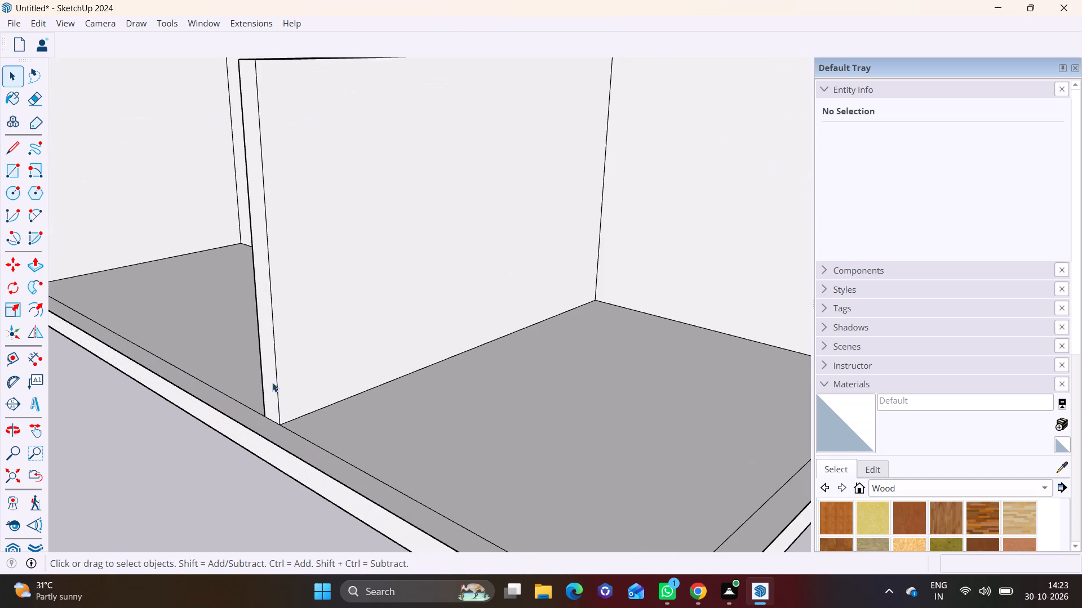
pyautogui.click(268, 352)
pyautogui.click(40, 265)
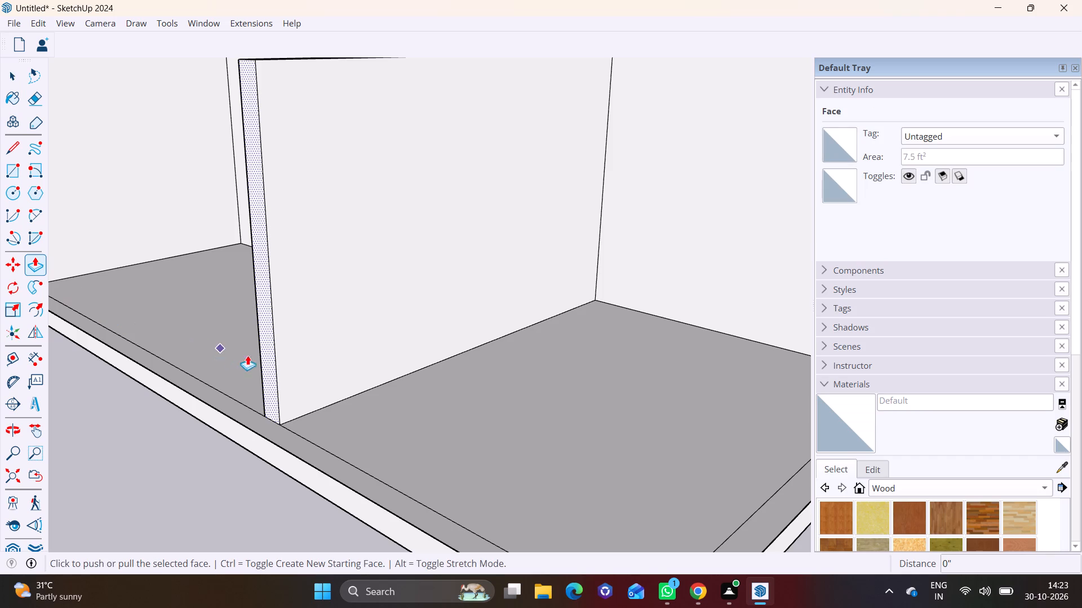
pyautogui.click(267, 355)
pyautogui.click(255, 446)
pyautogui.click(144, 437)
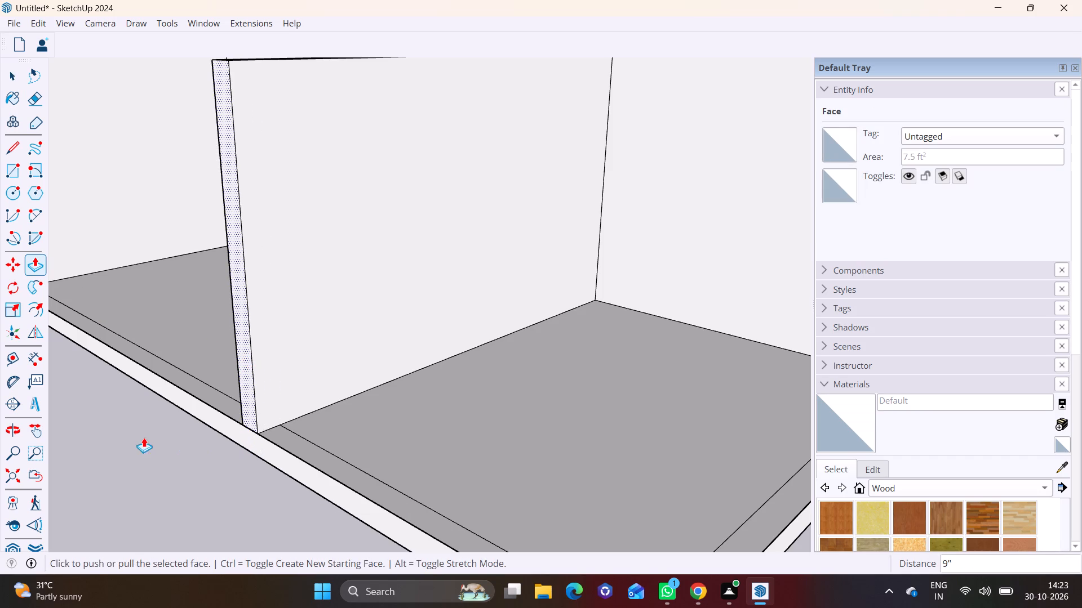
pyautogui.press('space')
# Examine the partition ends and floor edge lines along the side rooms and the main hall.
pyautogui.scroll(-7, 144, 437)
pyautogui.moveTo(681, 333); pyautogui.dragTo(292, 431, button='middle')
pyautogui.scroll(-3, 512, 440)
pyautogui.moveTo(512, 440); pyautogui.dragTo(394, 274, button='middle')
pyautogui.scroll(1, 623, 357)
pyautogui.keyDown('shift'); pyautogui.moveTo(623, 357); pyautogui.dragTo(150, 301, button='middle'); pyautogui.keyUp('shift')
pyautogui.moveTo(260, 388); pyautogui.dragTo(803, 387, button='middle')
pyautogui.scroll(-7, 450, 366)
pyautogui.keyDown('shift'); pyautogui.moveTo(412, 426); pyautogui.dragTo(518, 269, button='middle'); pyautogui.keyUp('shift')
pyautogui.scroll(-3, 299, 361)
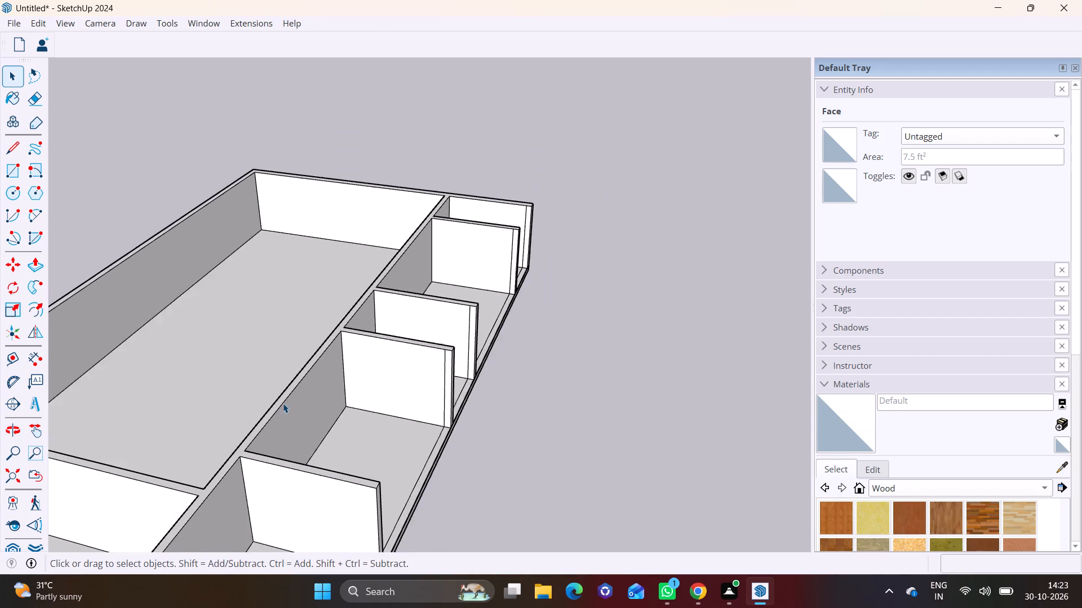
pyautogui.scroll(-5, 283, 403)
pyautogui.moveTo(283, 437); pyautogui.dragTo(426, 368, button='middle')
pyautogui.moveTo(360, 436); pyautogui.dragTo(471, 487, button='middle')
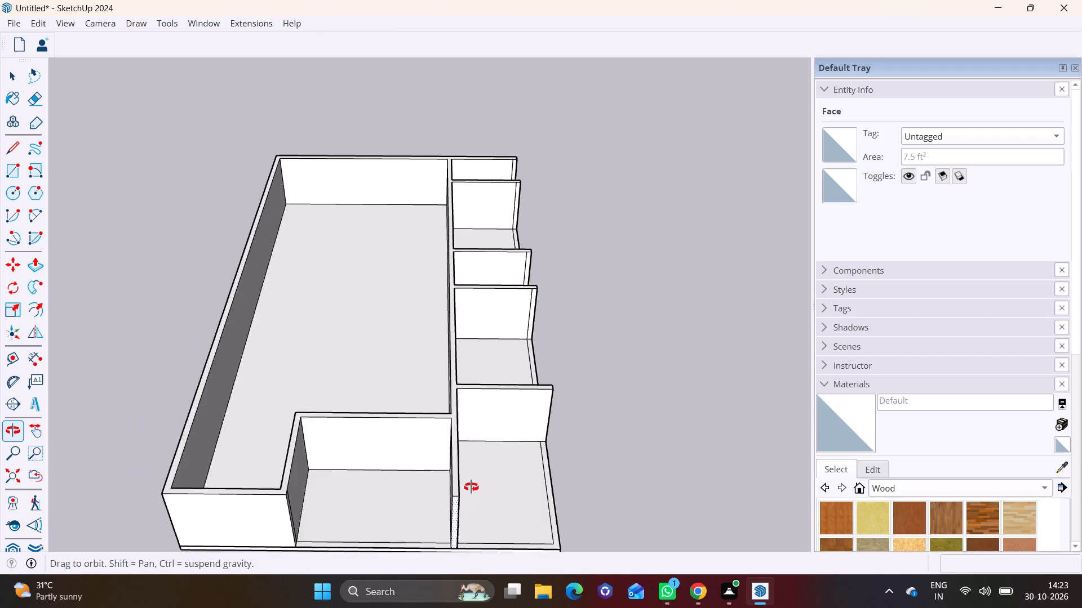
# Erase the inner floor lines along the open front area's edge and along both outer edges of the corner side room.
pyautogui.moveTo(471, 487); pyautogui.dragTo(312, 413, button='middle')
pyautogui.scroll(5, 313, 461)
pyautogui.moveTo(310, 428); pyautogui.dragTo(226, 512, button='middle')
pyautogui.keyDown('shift'); pyautogui.moveTo(231, 500); pyautogui.dragTo(283, 390, button='middle'); pyautogui.keyUp('shift')
pyautogui.scroll(3, 266, 395)
pyautogui.click(273, 361)
pyautogui.rightClick(273, 361)
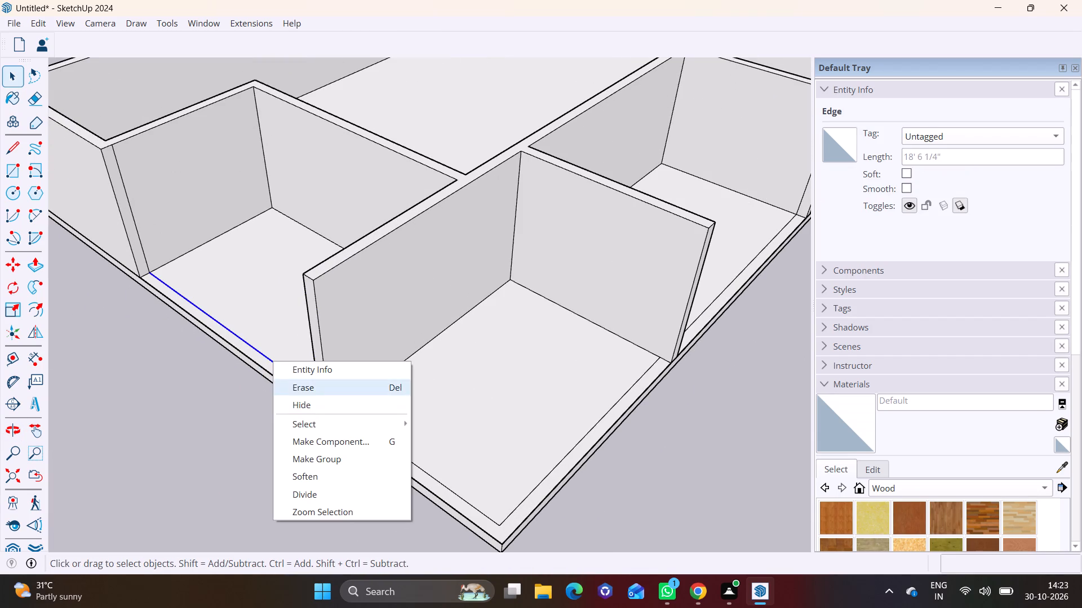
pyautogui.click(321, 392)
pyautogui.click(399, 455)
pyautogui.rightClick(399, 455)
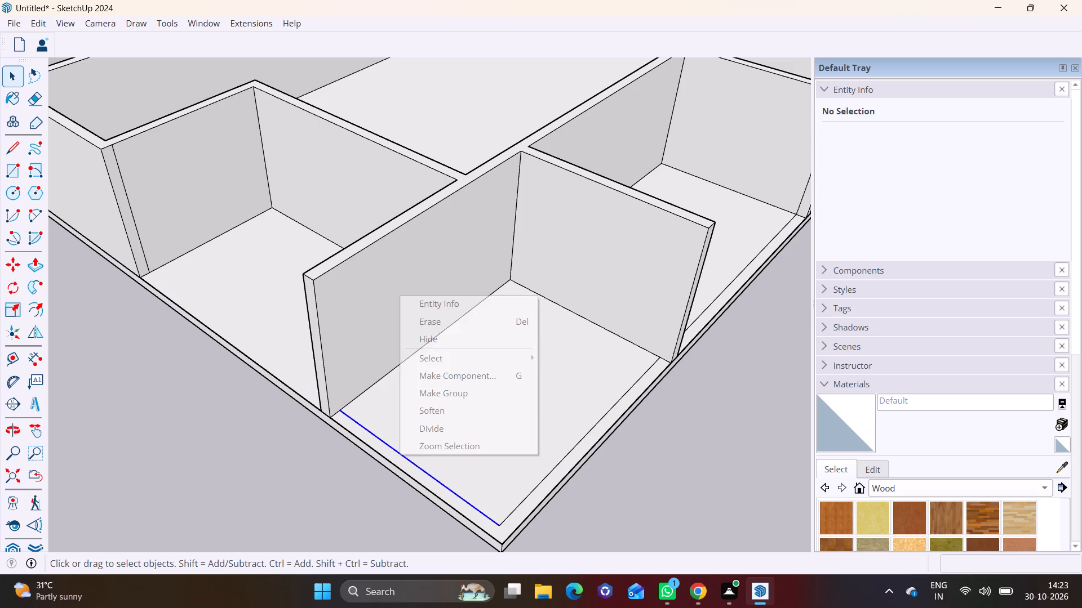
pyautogui.click(475, 325)
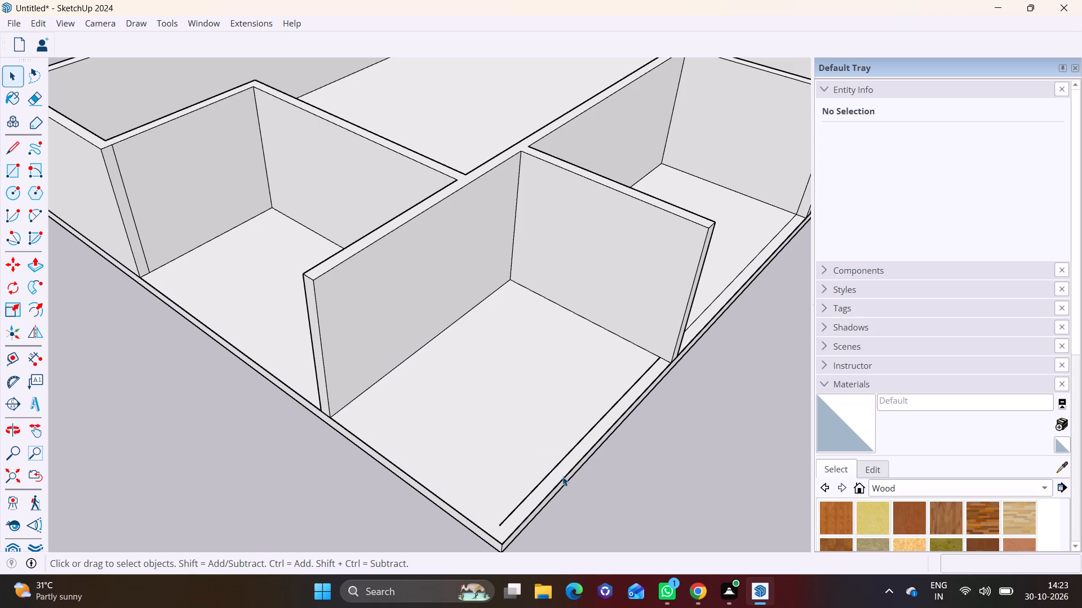
pyautogui.click(557, 466)
pyautogui.rightClick(557, 466)
pyautogui.click(611, 334)
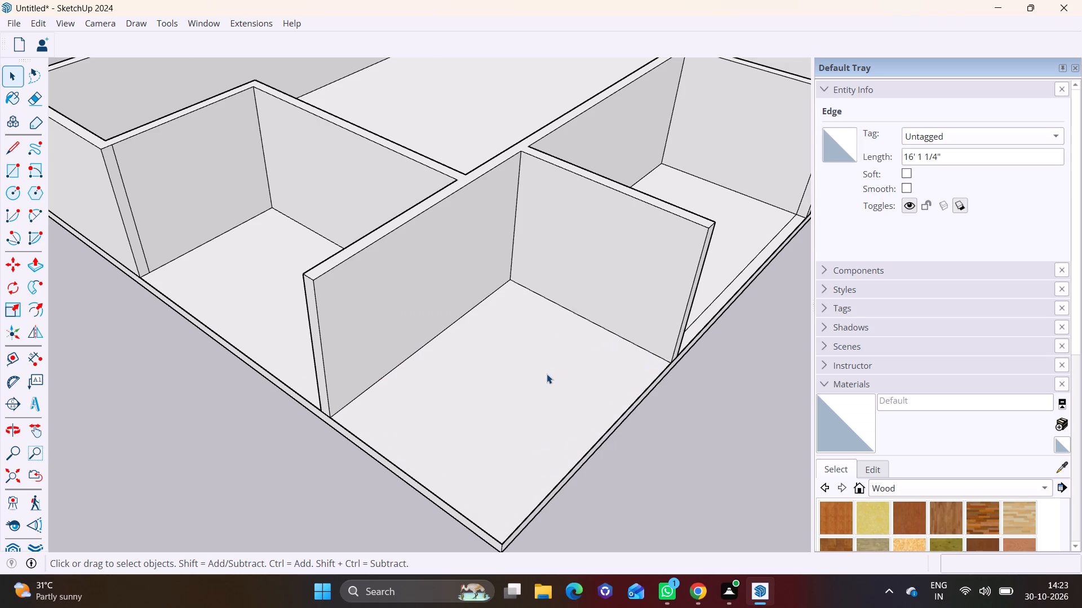
# Erase the inner floor line along the outer edge of the side room next to the corner room.
pyautogui.scroll(-2, 547, 378)
pyautogui.moveTo(546, 379); pyautogui.dragTo(0, 461, button='middle')
pyautogui.scroll(4, 220, 370)
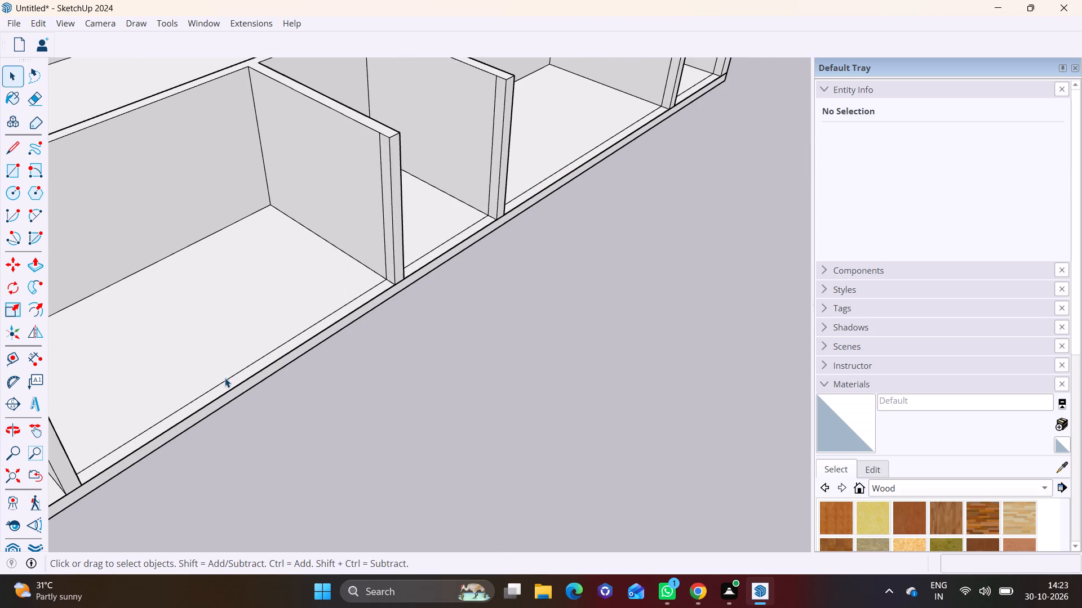
pyautogui.click(225, 379)
pyautogui.rightClick(225, 379)
pyautogui.click(255, 410)
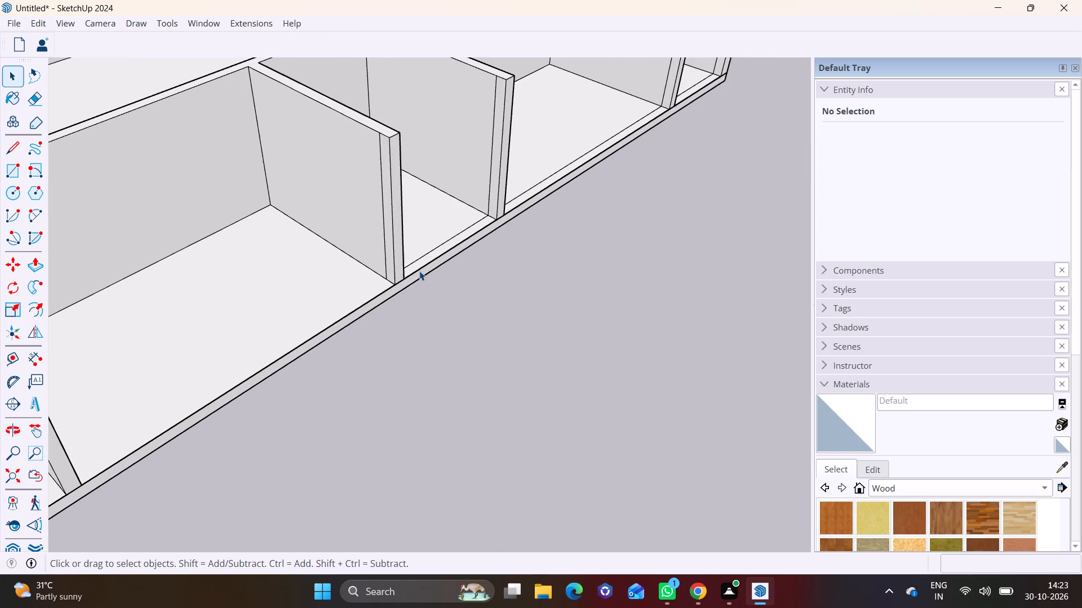
# Erase the inner floor line along the outer edge of the narrow middle side room.
pyautogui.click(419, 258)
pyautogui.rightClick(419, 258)
pyautogui.click(451, 285)
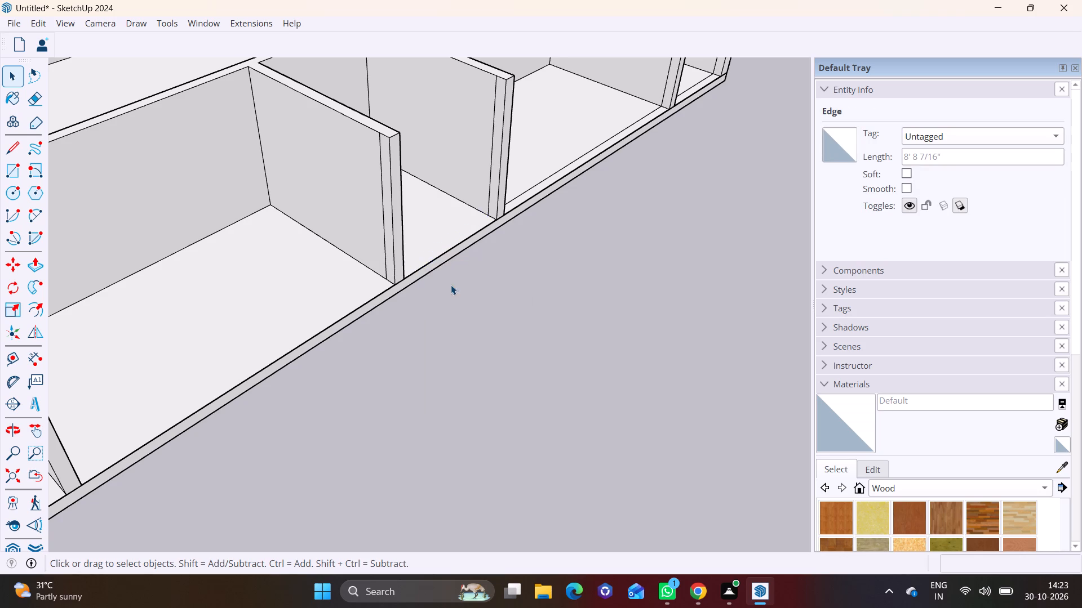
# Erase the vertical seam lines near the outer ends of the two partitions bounding the narrow middle side room, on their faces toward the corner room.
pyautogui.scroll(-2, 451, 285)
pyautogui.moveTo(409, 219); pyautogui.dragTo(409, 314, button='middle')
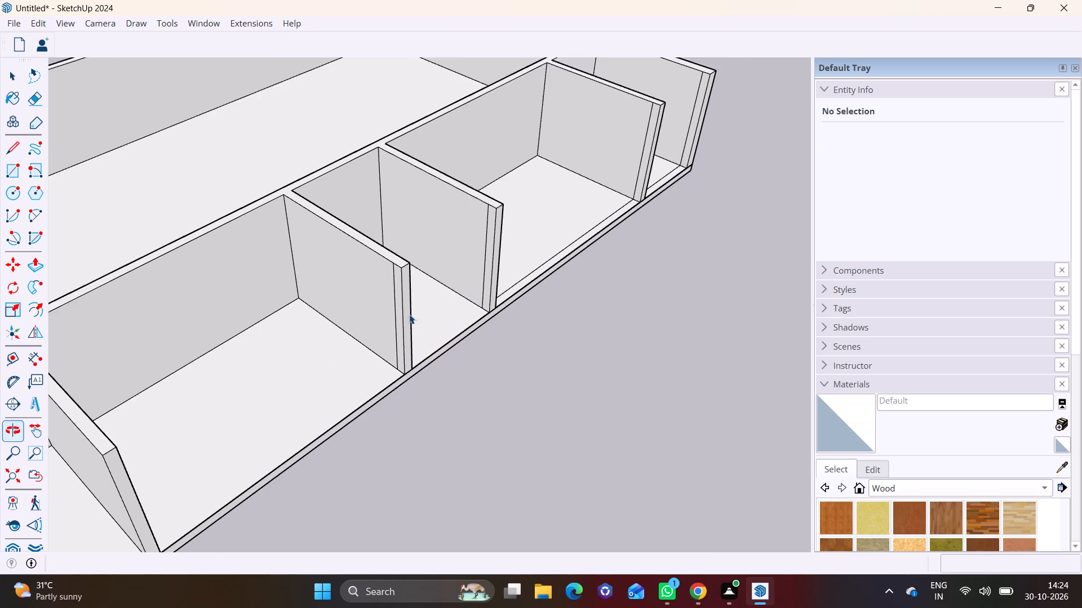
pyautogui.scroll(3, 397, 299)
pyautogui.moveTo(397, 296); pyautogui.dragTo(432, 280, button='middle')
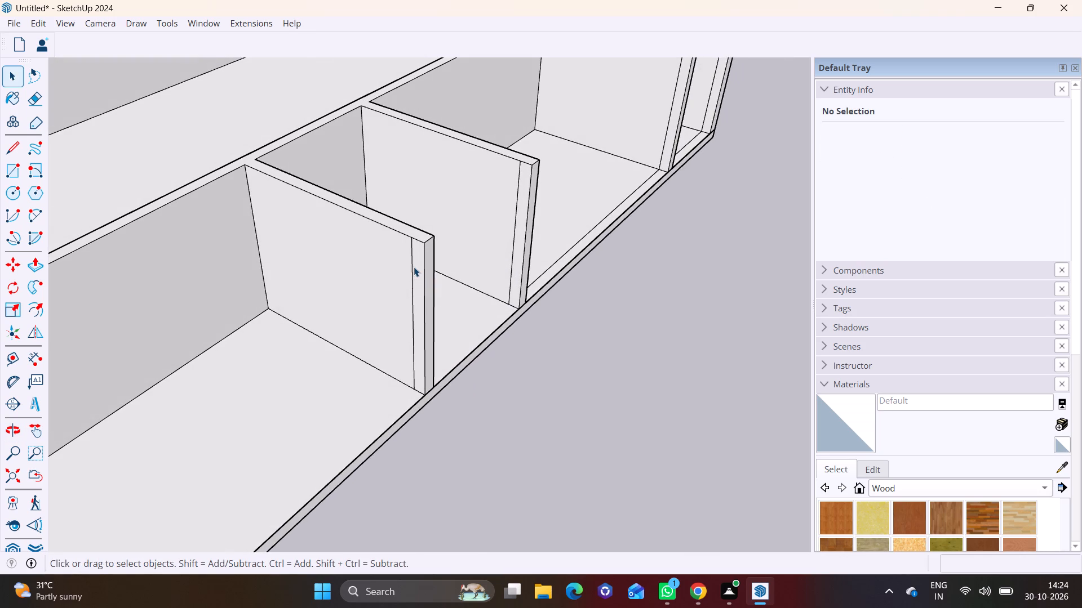
pyautogui.click(413, 265)
pyautogui.rightClick(413, 265)
pyautogui.click(427, 292)
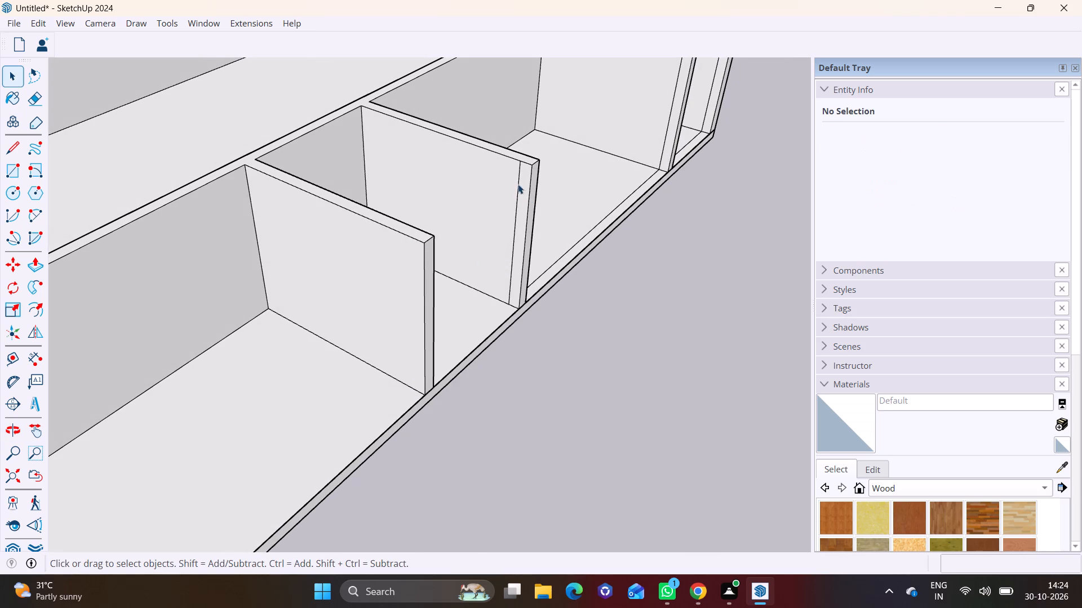
pyautogui.click(520, 182)
pyautogui.rightClick(520, 182)
pyautogui.click(535, 212)
# Erase the inner floor line along the outer edge of the larger side room beyond the narrow middle one.
pyautogui.scroll(3, 529, 264)
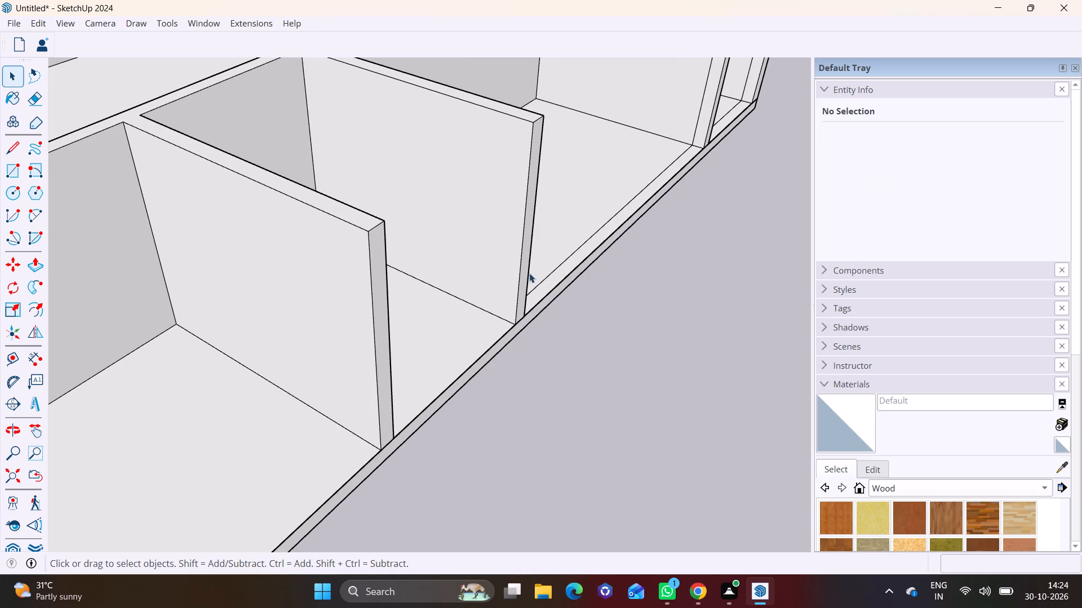
pyautogui.click(565, 258)
pyautogui.rightClick(565, 258)
pyautogui.click(586, 284)
# Erase the vertical seam lines near the outer ends of the small end room's partition and the house's end wall.
pyautogui.moveTo(582, 271); pyautogui.dragTo(292, 454, button='middle')
pyautogui.keyDown('shift'); pyautogui.scroll(-1, 298, 417); pyautogui.keyUp('shift')
pyautogui.scroll(3, 394, 285)
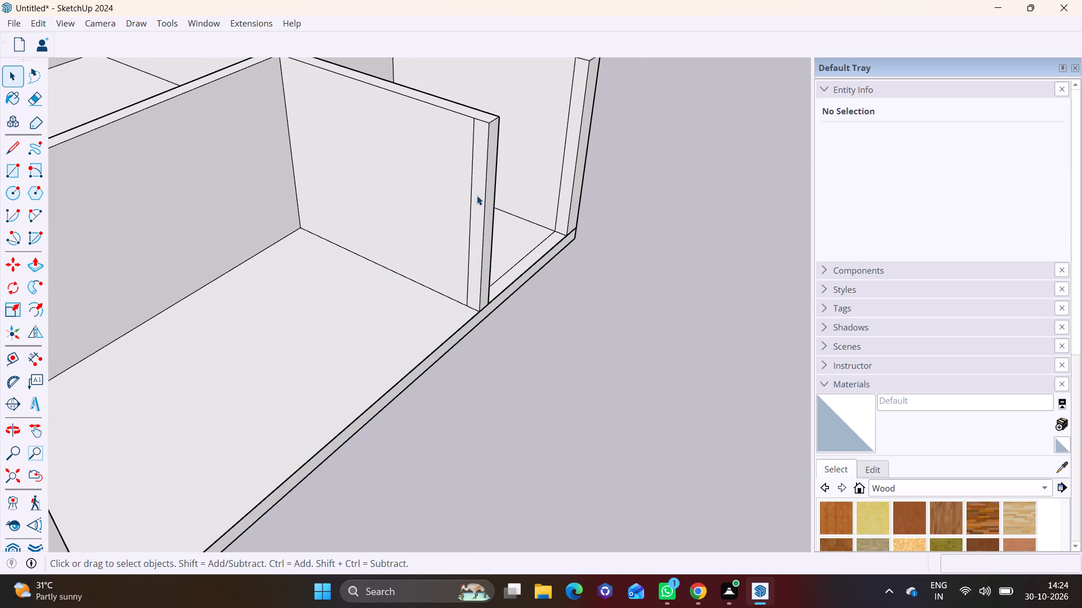
pyautogui.click(469, 189)
pyautogui.rightClick(469, 189)
pyautogui.click(505, 214)
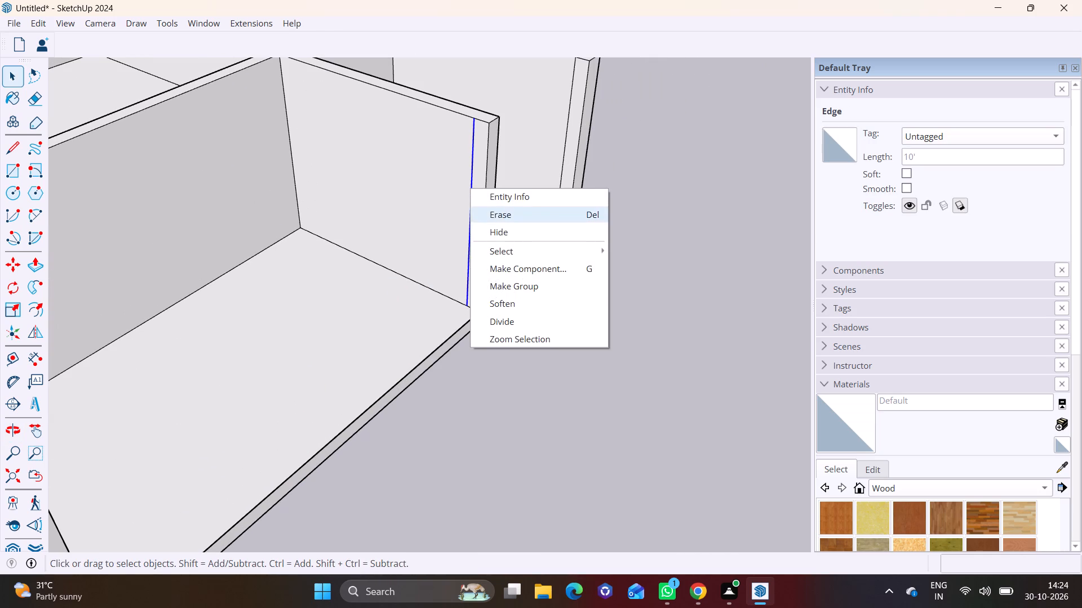
pyautogui.click(565, 146)
pyautogui.rightClick(565, 146)
pyautogui.click(581, 169)
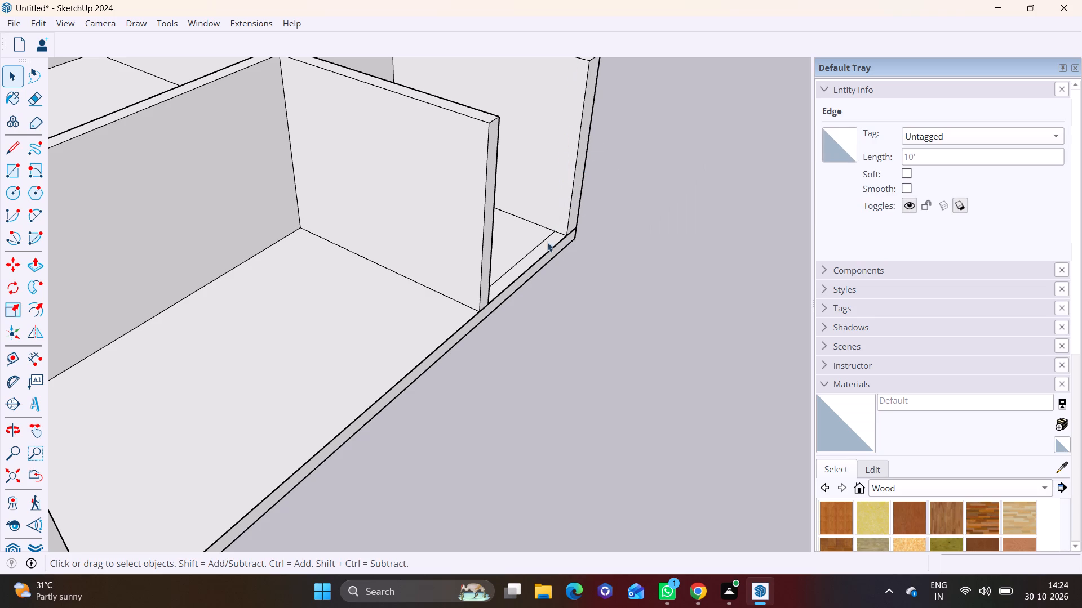
# Erase the inner floor line along the outer edge of the small end room.
pyautogui.click(538, 247)
pyautogui.rightClick(538, 247)
pyautogui.click(564, 274)
# Erase the vertical seam line on the small end room's partition, on the face toward the end wall.
pyautogui.scroll(-3, 564, 274)
pyautogui.moveTo(564, 274); pyautogui.dragTo(473, 296, button='middle')
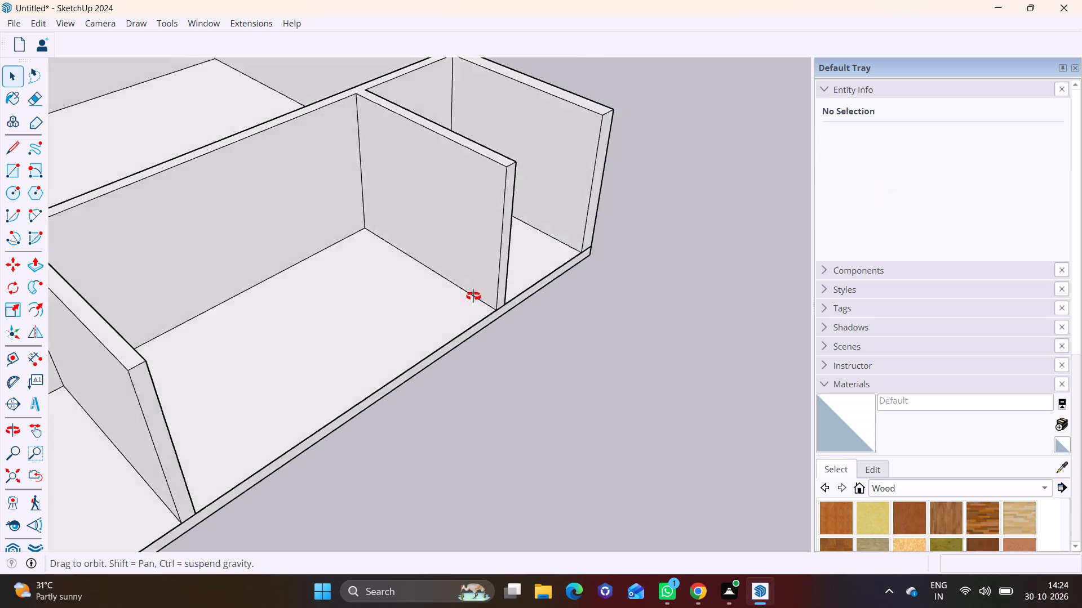
pyautogui.moveTo(473, 296); pyautogui.dragTo(131, 289, button='middle')
pyautogui.scroll(2, 457, 278)
pyautogui.moveTo(490, 279); pyautogui.dragTo(381, 244, button='middle')
pyautogui.scroll(4, 435, 242)
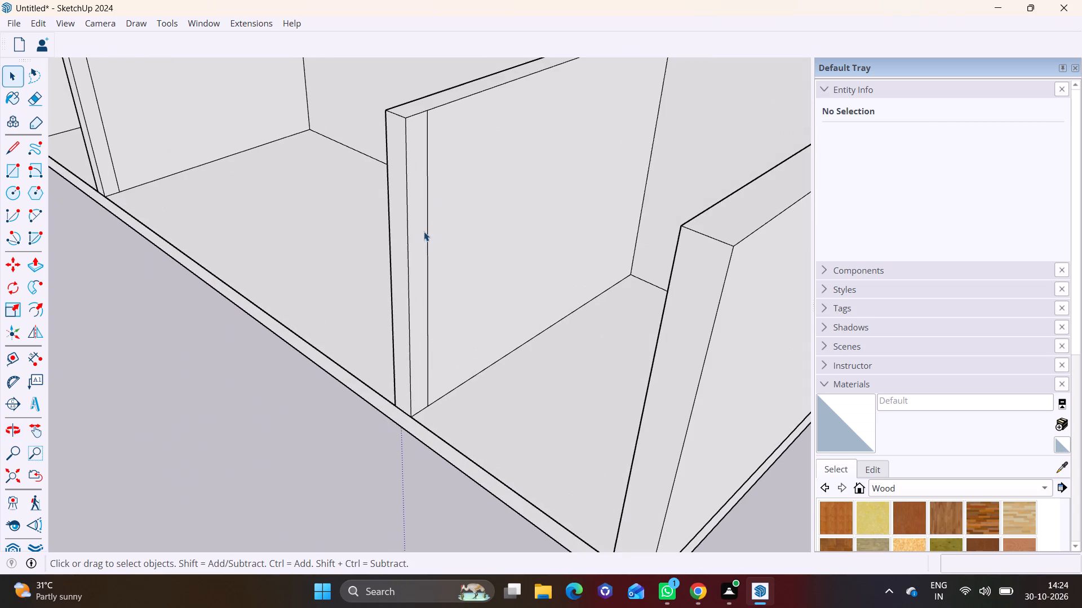
pyautogui.click(428, 211)
pyautogui.rightClick(428, 211)
pyautogui.click(456, 235)
# Erase the vertical seam lines on the opposite faces of the two partitions bounding the narrow middle side room.
pyautogui.scroll(-4, 367, 260)
pyautogui.moveTo(318, 218); pyautogui.dragTo(519, 428, button='middle')
pyautogui.keyDown('shift'); pyautogui.scroll(1, 513, 424); pyautogui.keyUp('shift')
pyautogui.keyDown('shift'); pyautogui.scroll(3, 424, 323); pyautogui.keyUp('shift')
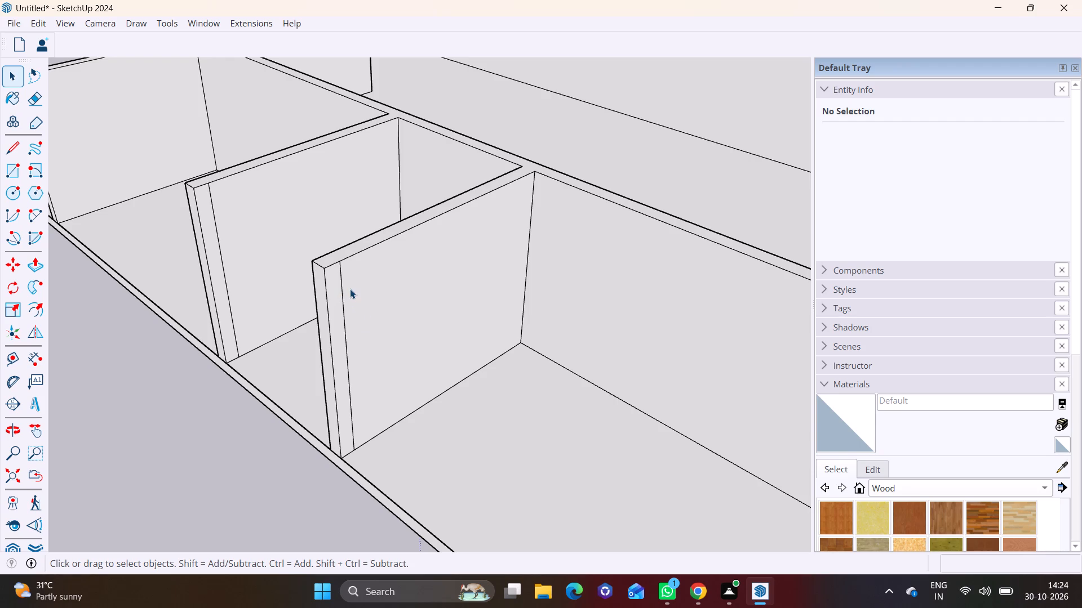
pyautogui.click(344, 305)
pyautogui.rightClick(344, 305)
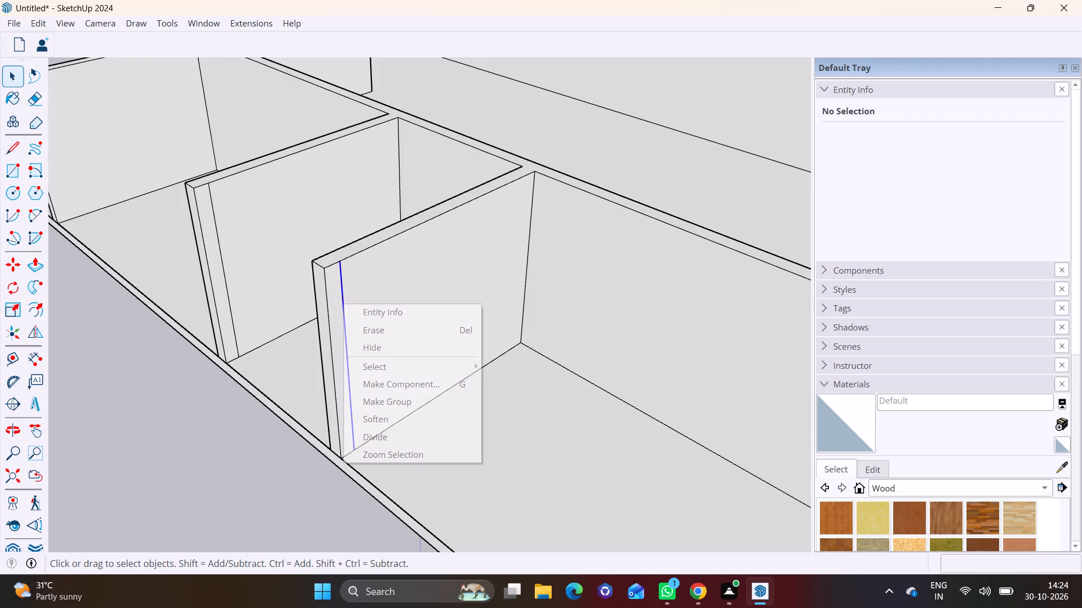
pyautogui.click(362, 328)
pyautogui.click(215, 225)
pyautogui.rightClick(215, 225)
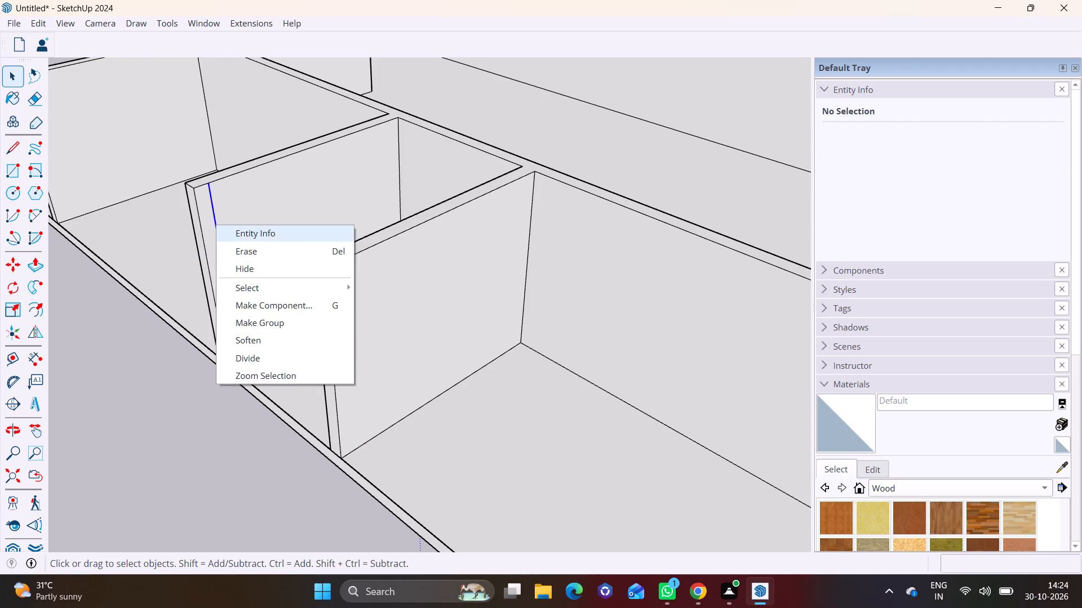
pyautogui.click(233, 251)
# Erase the vertical seam line near the front end of the main hall's side wall facing the open front area.
pyautogui.scroll(-3, 233, 251)
pyautogui.keyDown('shift'); pyautogui.moveTo(157, 205); pyautogui.dragTo(295, 394, button='middle'); pyautogui.keyUp('shift')
pyautogui.scroll(4, 212, 344)
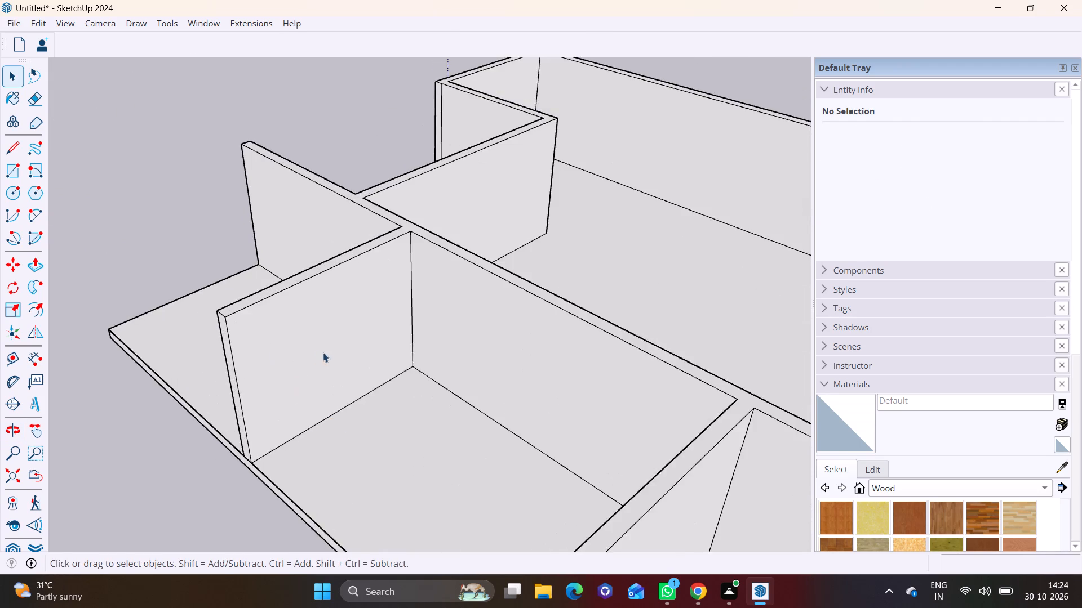
pyautogui.scroll(2, 323, 352)
pyautogui.moveTo(321, 340); pyautogui.dragTo(712, 338, button='middle')
pyautogui.scroll(-3, 141, 332)
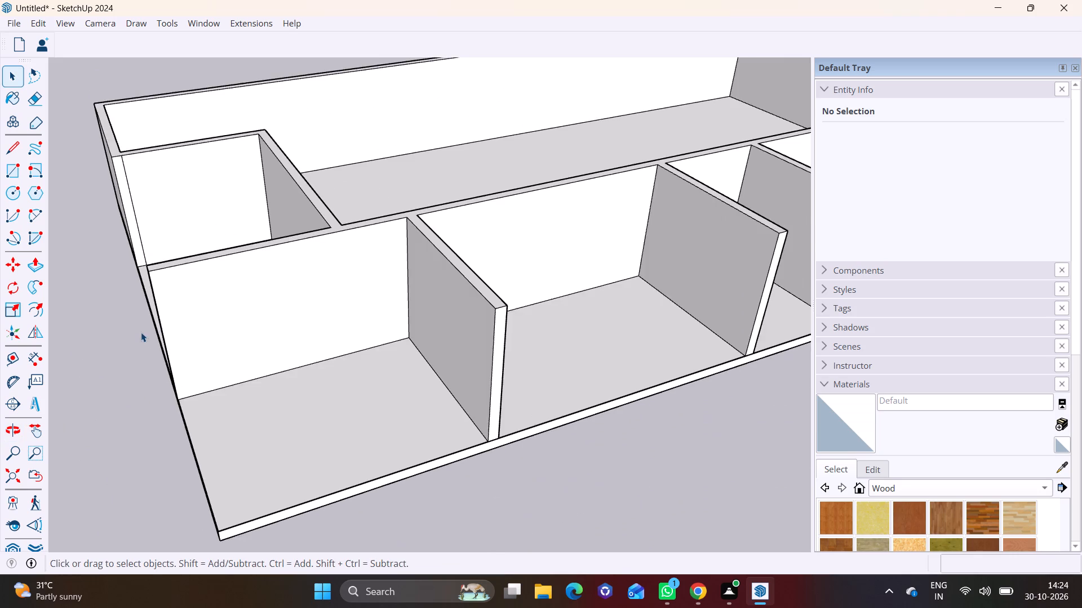
pyautogui.scroll(-3, 141, 332)
pyautogui.moveTo(160, 311); pyautogui.dragTo(376, 290, button='middle')
pyautogui.scroll(9, 40, 344)
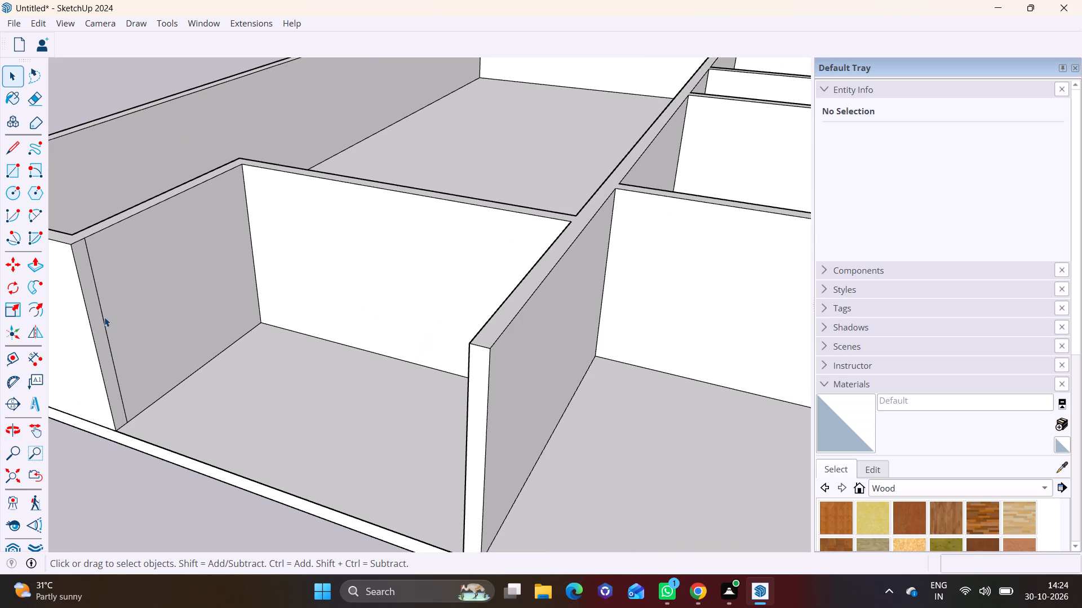
pyautogui.click(104, 317)
pyautogui.rightClick(104, 317)
pyautogui.click(121, 345)
# Examine the whole house model from all sides for leftover seam and floor lines.
pyautogui.scroll(-3, 150, 323)
pyautogui.moveTo(197, 282); pyautogui.dragTo(221, 472, button='middle')
pyautogui.moveTo(233, 441); pyautogui.dragTo(622, 463, button='middle')
pyautogui.keyDown('shift'); pyautogui.moveTo(574, 426); pyautogui.dragTo(352, 383, button='middle'); pyautogui.keyUp('shift')
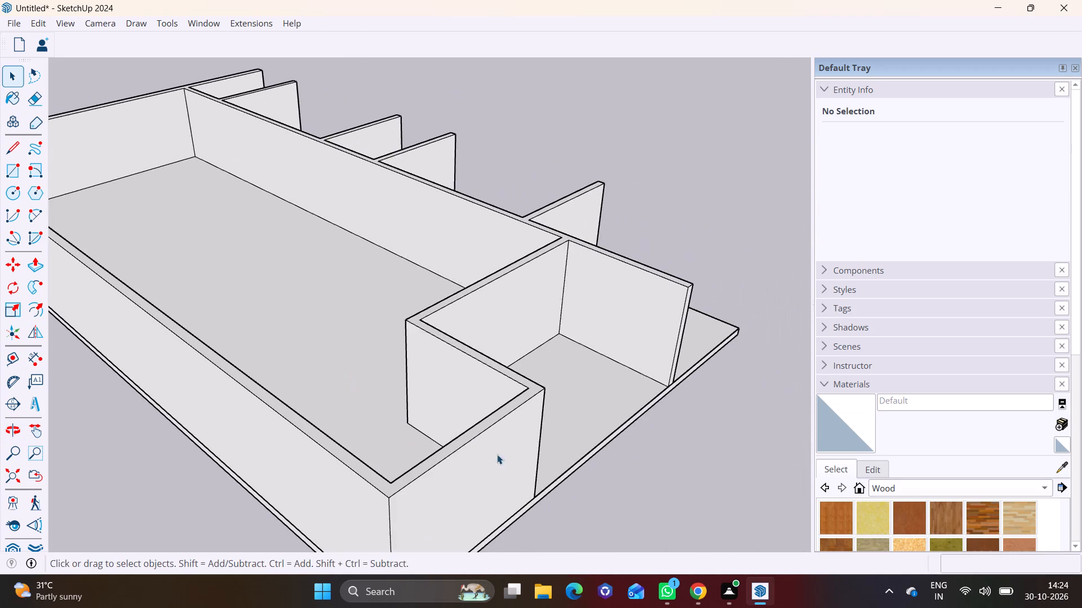
pyautogui.moveTo(497, 454); pyautogui.dragTo(588, 356, button='middle')
pyautogui.scroll(-3, 535, 402)
pyautogui.moveTo(546, 415); pyautogui.dragTo(117, 480, button='middle')
pyautogui.keyDown('shift'); pyautogui.moveTo(495, 430); pyautogui.dragTo(418, 430, button='middle'); pyautogui.keyUp('shift')
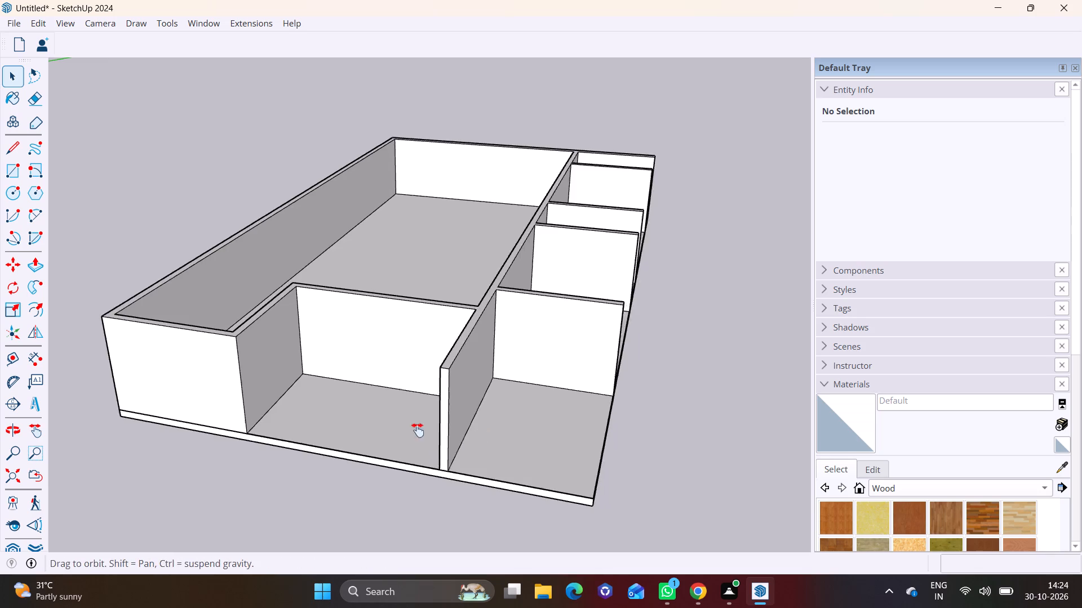
pyautogui.keyDown('shift'); pyautogui.moveTo(418, 430); pyautogui.dragTo(147, 451, button='middle'); pyautogui.keyUp('shift')
pyautogui.moveTo(343, 359); pyautogui.dragTo(55, 344, button='middle')
pyautogui.scroll(-4, 389, 264)
pyautogui.keyDown('shift'); pyautogui.moveTo(437, 269); pyautogui.dragTo(181, 486, button='middle'); pyautogui.keyUp('shift')
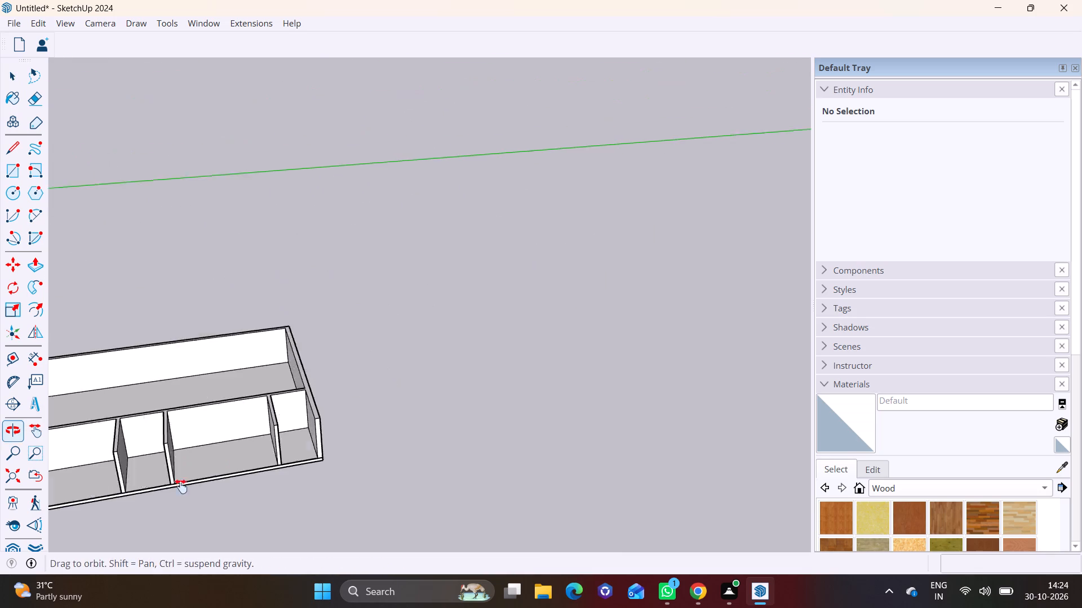
pyautogui.keyDown('shift'); pyautogui.moveTo(181, 486); pyautogui.dragTo(183, 489, button='middle'); pyautogui.keyUp('shift')
pyautogui.moveTo(362, 413); pyautogui.dragTo(133, 441, button='middle')
pyautogui.scroll(14, 321, 374)
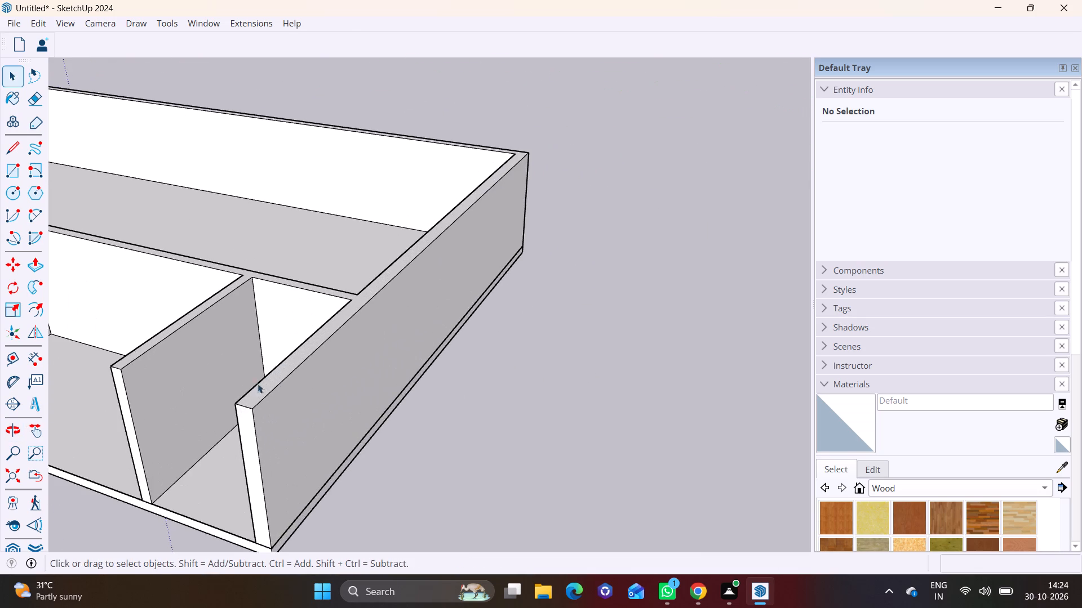
pyautogui.keyDown('shift'); pyautogui.moveTo(228, 400); pyautogui.dragTo(467, 351, button='middle'); pyautogui.keyUp('shift')
pyautogui.scroll(-3, 281, 369)
pyautogui.moveTo(265, 375); pyautogui.dragTo(541, 361, button='middle')
pyautogui.scroll(-6, 351, 382)
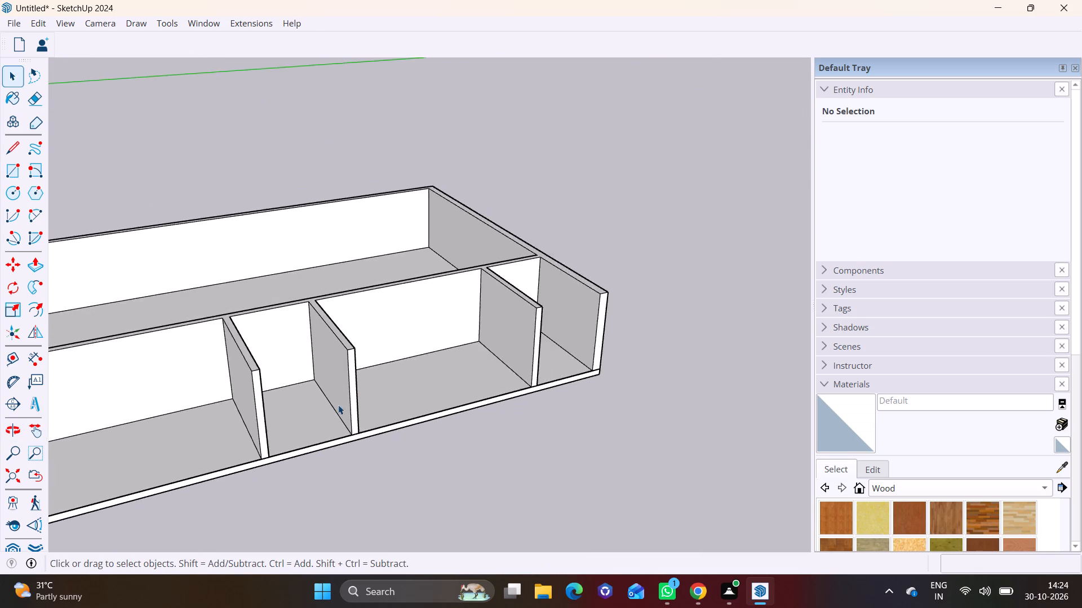
pyautogui.scroll(-3, 338, 405)
pyautogui.moveTo(336, 417); pyautogui.dragTo(394, 352, button='middle')
pyautogui.moveTo(268, 407); pyautogui.dragTo(279, 470, button='middle')
pyautogui.keyDown('shift'); pyautogui.moveTo(289, 463); pyautogui.dragTo(424, 336, button='middle'); pyautogui.keyUp('shift')
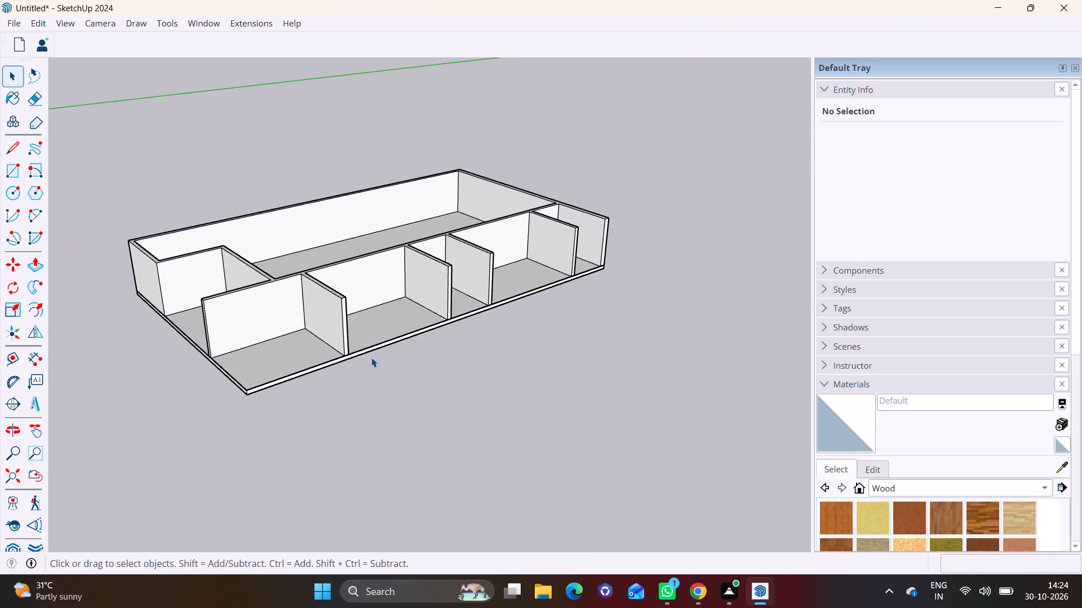
pyautogui.moveTo(371, 357); pyautogui.dragTo(508, 408, button='middle')
pyautogui.scroll(4, 447, 361)
pyautogui.scroll(-8, 436, 371)
pyautogui.moveTo(436, 397); pyautogui.dragTo(620, 410, button='middle')
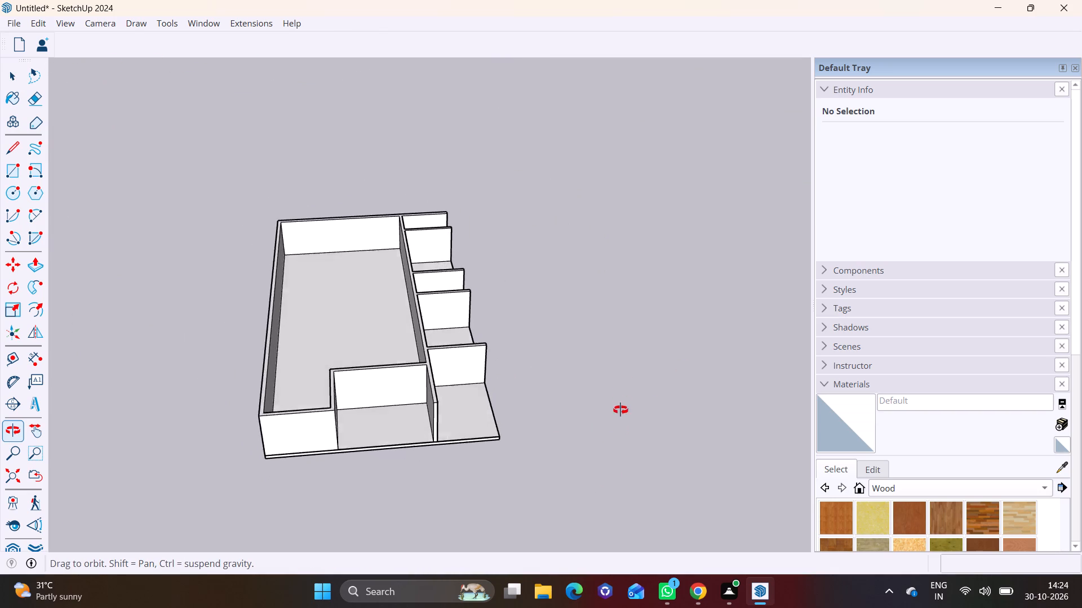
pyautogui.moveTo(620, 410); pyautogui.dragTo(625, 424, button='middle')
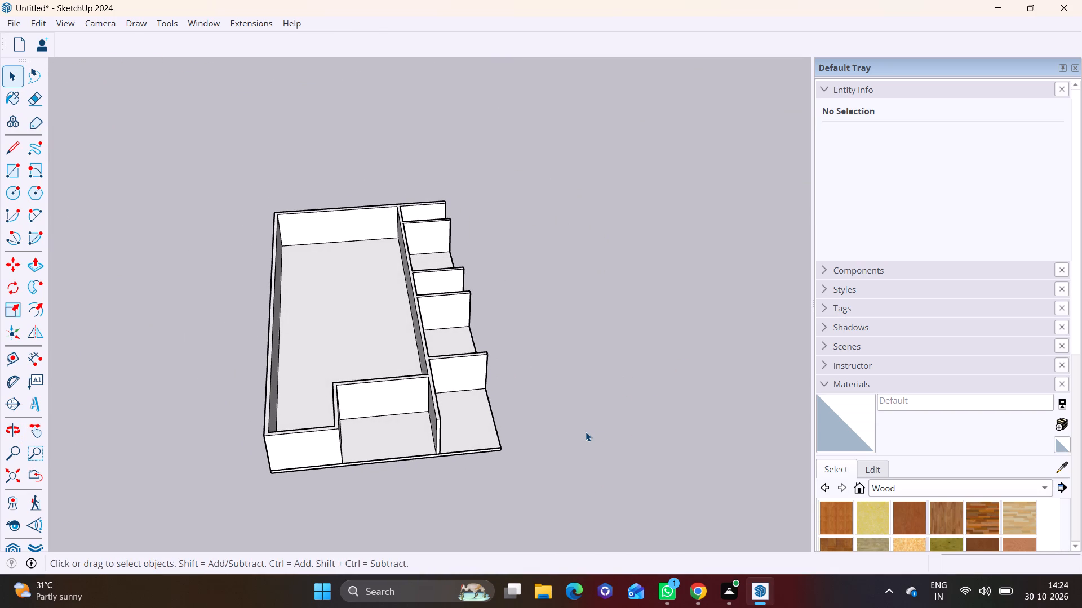
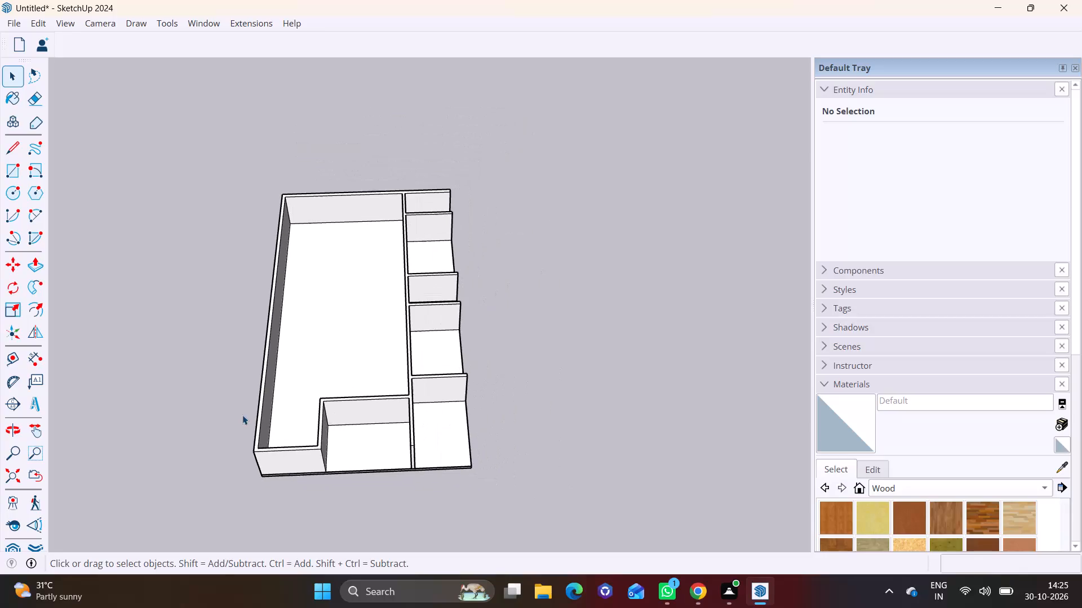
# Select the entire storey and copy it 10' 9" straight up from its bottom slab corner, onto the top of its walls.
pyautogui.keyDown('shift'); pyautogui.moveTo(274, 404); pyautogui.dragTo(270, 404, button='middle'); pyautogui.keyUp('shift')
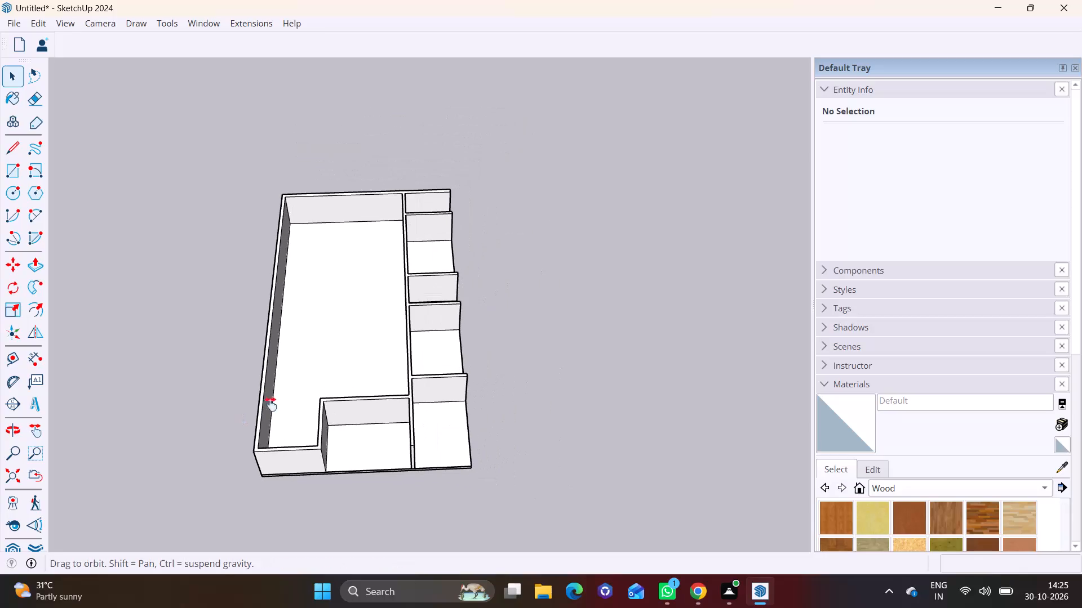
pyautogui.keyDown('shift'); pyautogui.moveTo(270, 404); pyautogui.dragTo(285, 358, button='middle'); pyautogui.keyUp('shift')
pyautogui.scroll(-1, 280, 331)
pyautogui.moveTo(280, 331); pyautogui.dragTo(276, 348, button='middle')
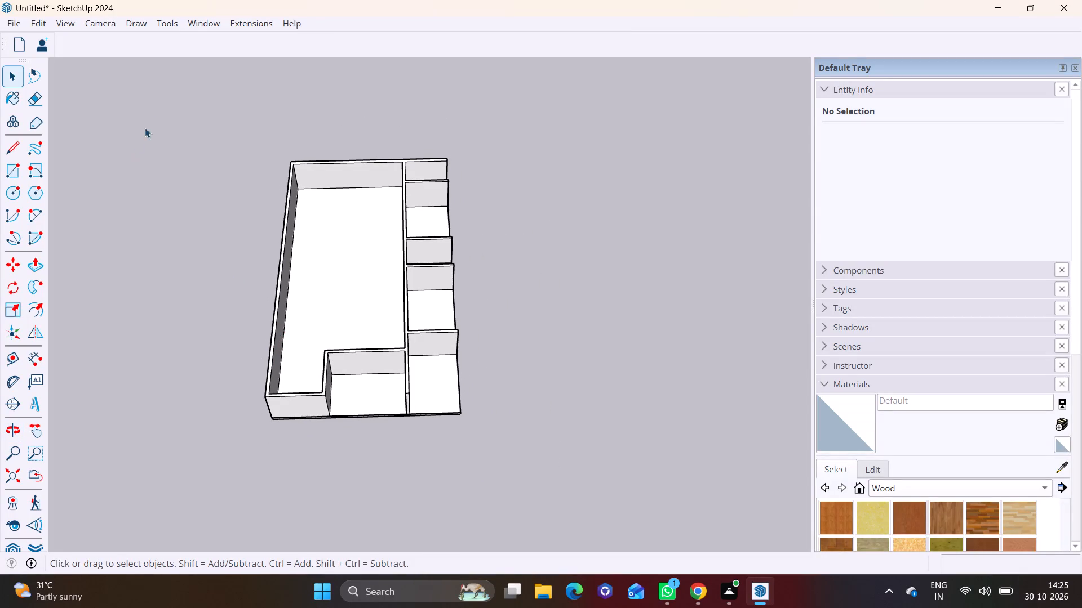
pyautogui.moveTo(175, 111); pyautogui.dragTo(540, 473)
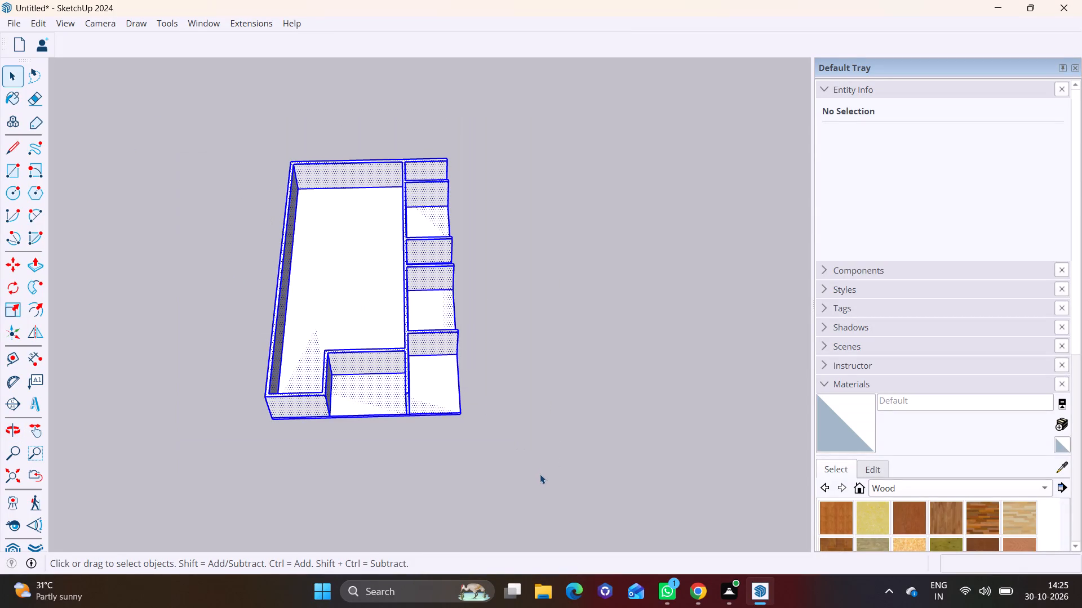
pyautogui.press('m')
pyautogui.moveTo(402, 433); pyautogui.dragTo(614, 271, button='middle')
pyautogui.scroll(9, 355, 444)
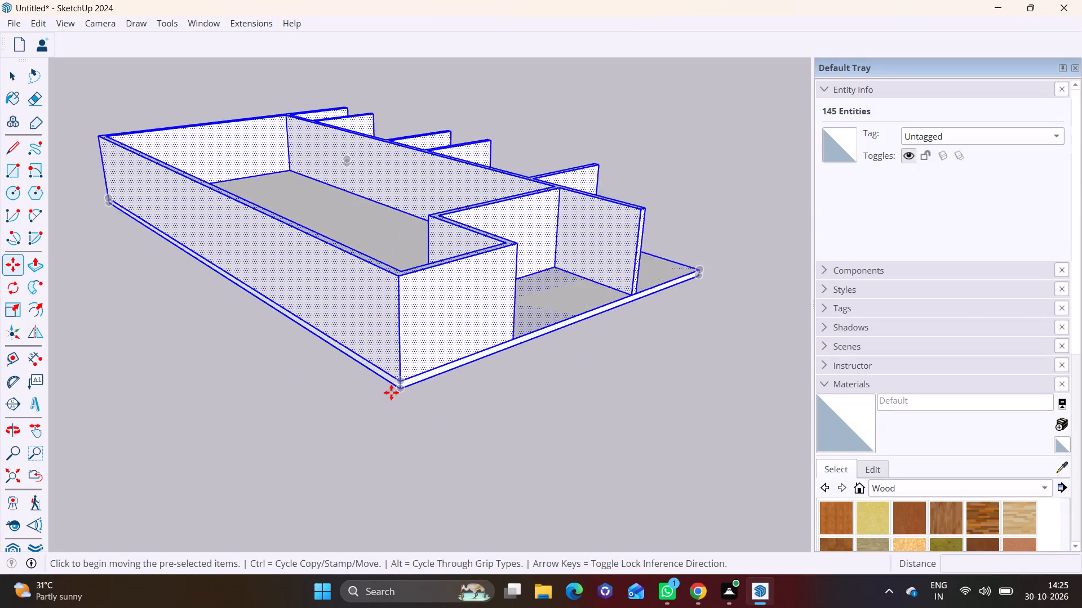
pyautogui.keyDown('shift'); pyautogui.moveTo(392, 394); pyautogui.dragTo(349, 509, button='middle'); pyautogui.keyUp('shift')
pyautogui.scroll(2, 353, 494)
pyautogui.click(361, 506)
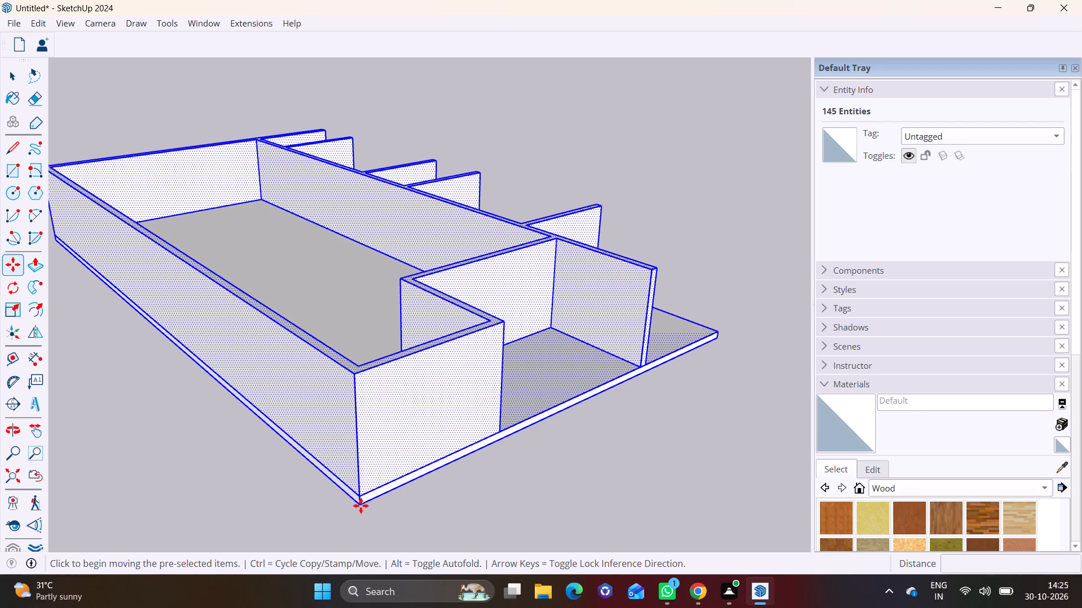
pyautogui.click(361, 506)
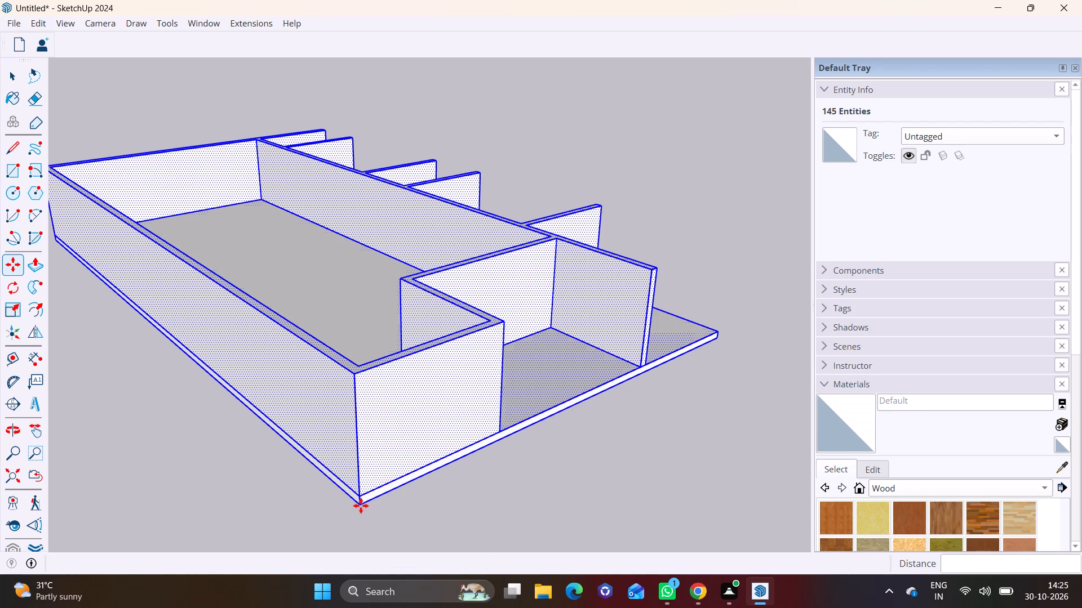
pyautogui.click(357, 505)
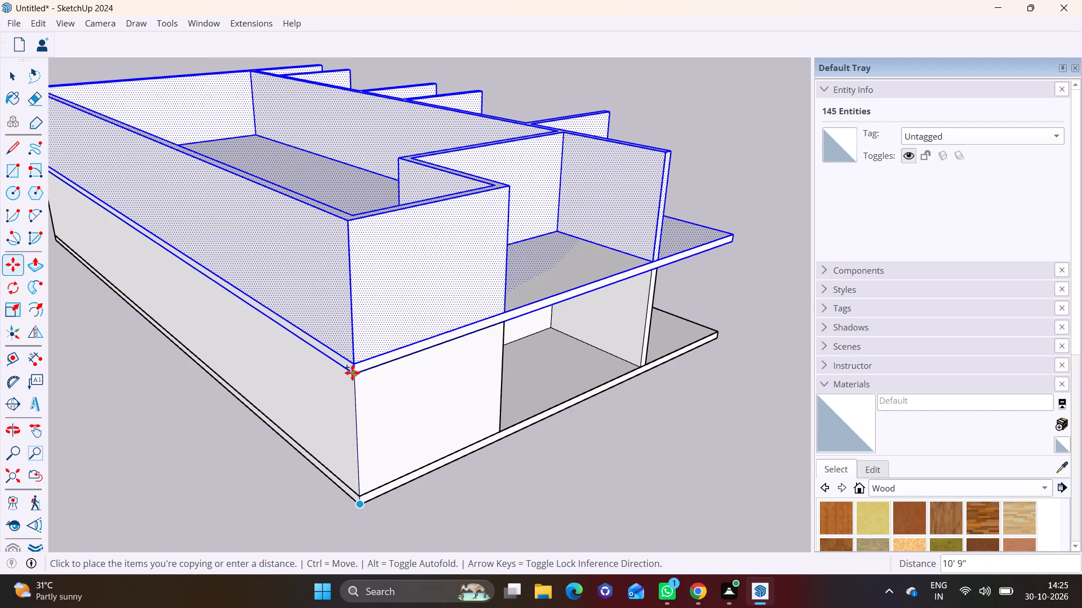
pyautogui.click(352, 373)
# Stack two more copies of the storey, each 10' 9" above the previous one, aligned at the same slab corner.
pyautogui.click(353, 372)
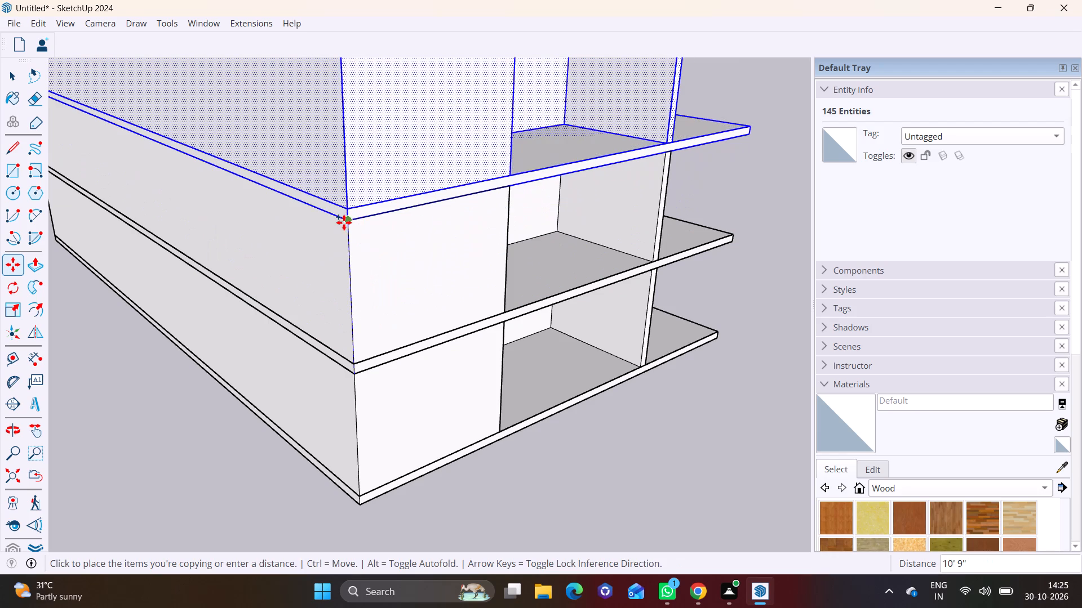
pyautogui.click(344, 222)
pyautogui.scroll(-6, 352, 235)
pyautogui.keyDown('shift'); pyautogui.moveTo(364, 261); pyautogui.dragTo(364, 457, button='middle'); pyautogui.keyUp('shift')
pyautogui.keyDown('shift'); pyautogui.scroll(-1, 364, 457); pyautogui.keyUp('shift')
pyautogui.scroll(3, 344, 446)
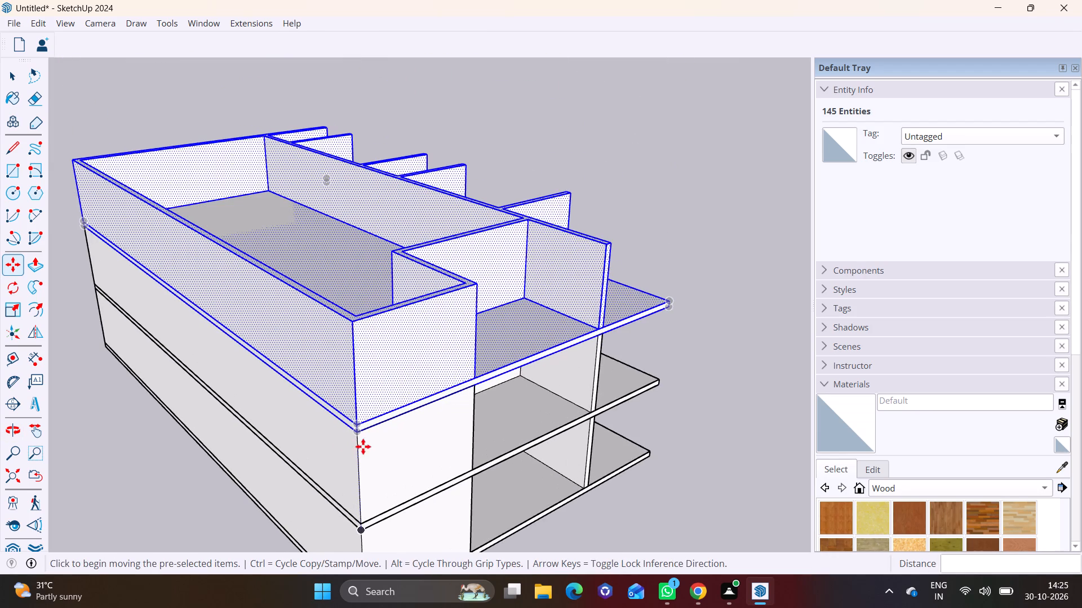
pyautogui.click(357, 434)
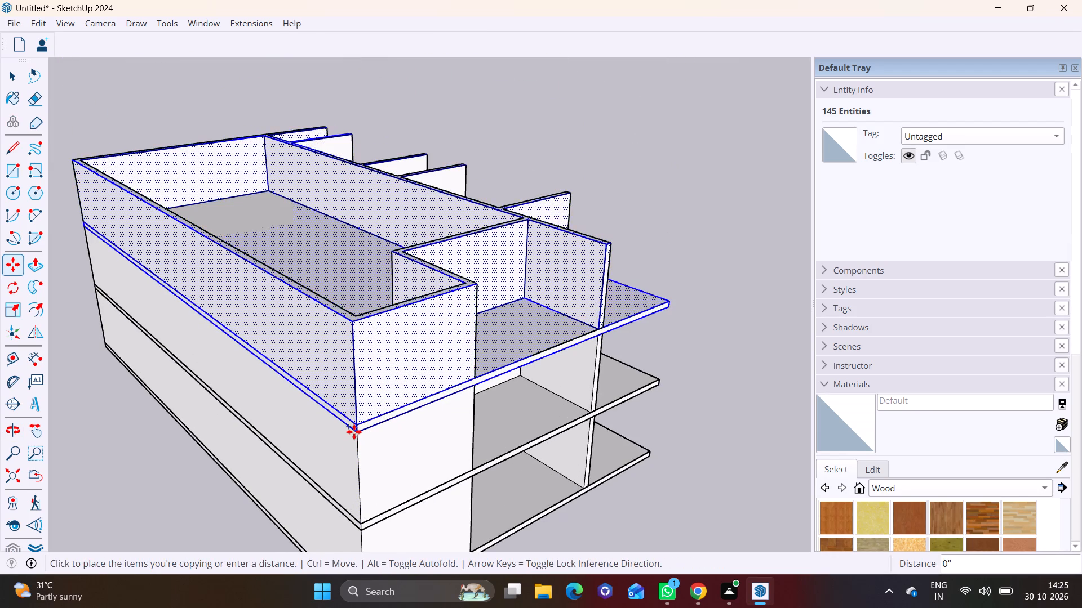
pyautogui.click(351, 319)
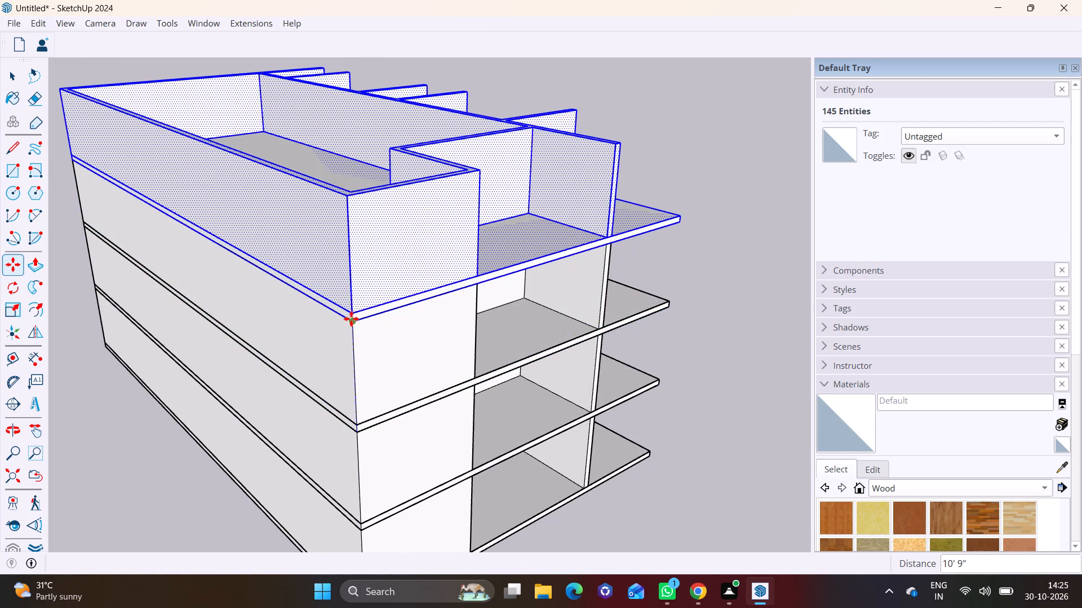
# Copy the topmost storey once more onto the top of its own walls as the fifth storey, and clear the selection.
pyautogui.scroll(-5, 351, 351)
pyautogui.keyDown('shift'); pyautogui.moveTo(378, 346); pyautogui.dragTo(391, 432, button='middle'); pyautogui.keyUp('shift')
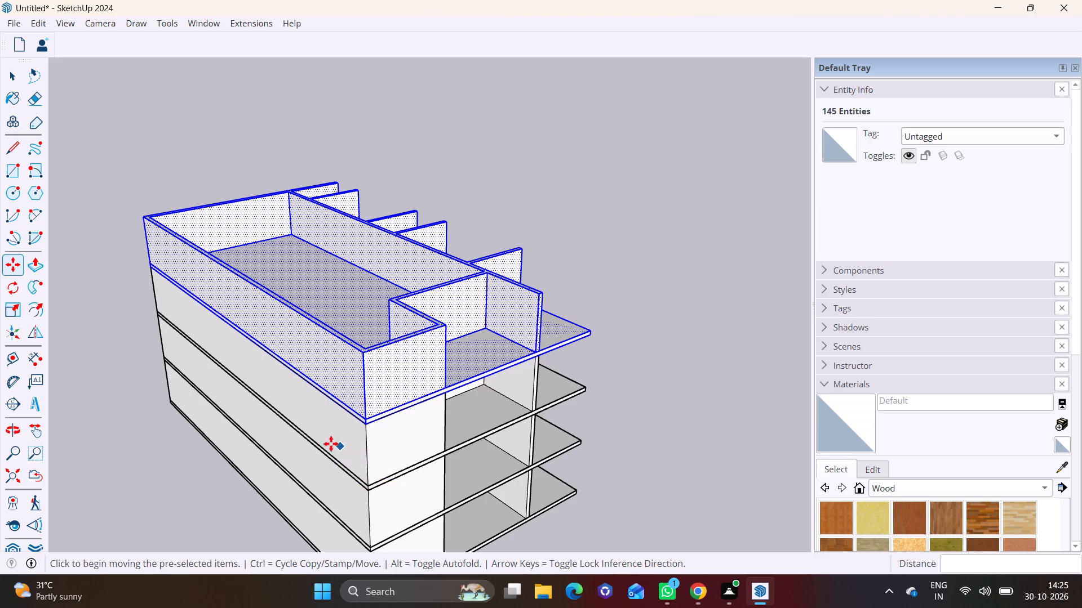
pyautogui.click(369, 425)
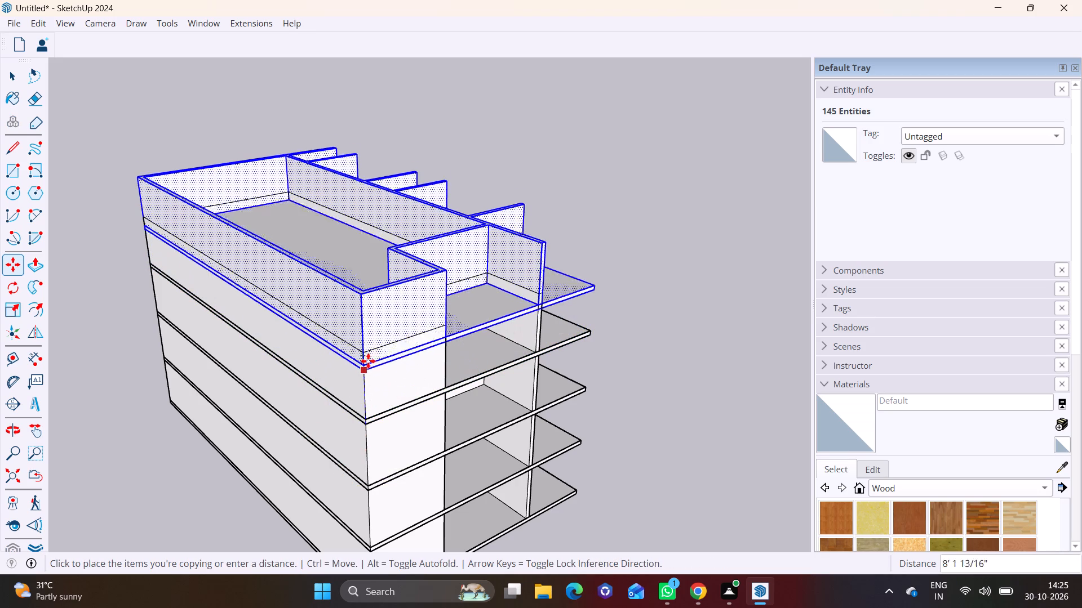
pyautogui.click(360, 352)
pyautogui.press('space')
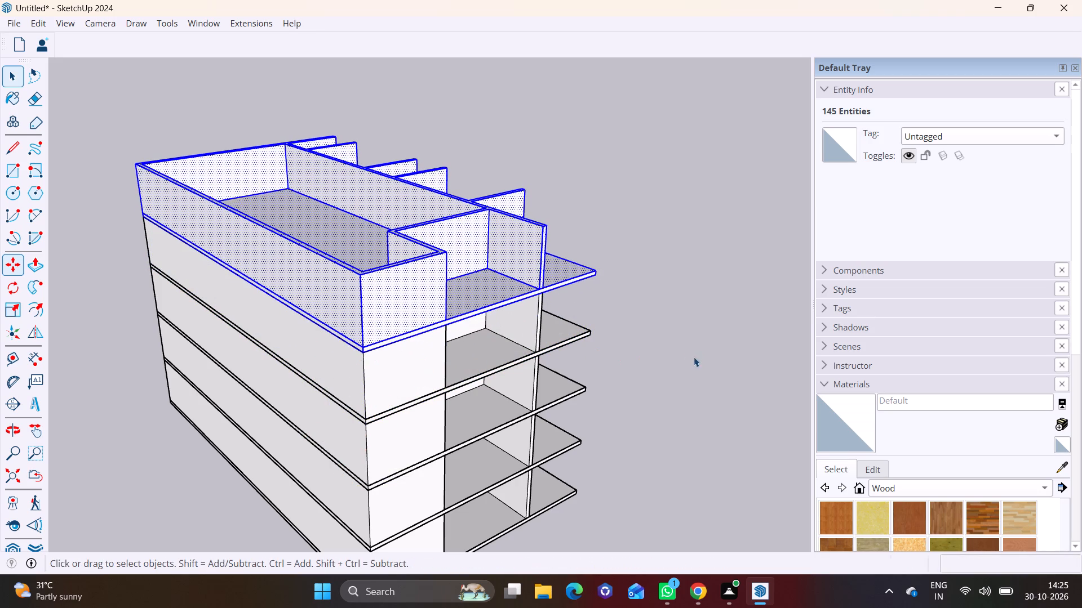
pyautogui.click(679, 357)
# Draw a 1' high vertical Rotated Rectangle along the full outer top edge of the top storey's back end wall.
pyautogui.moveTo(649, 358); pyautogui.dragTo(439, 379, button='middle')
pyautogui.scroll(-5, 439, 379)
pyautogui.moveTo(439, 379); pyautogui.dragTo(697, 220, button='middle')
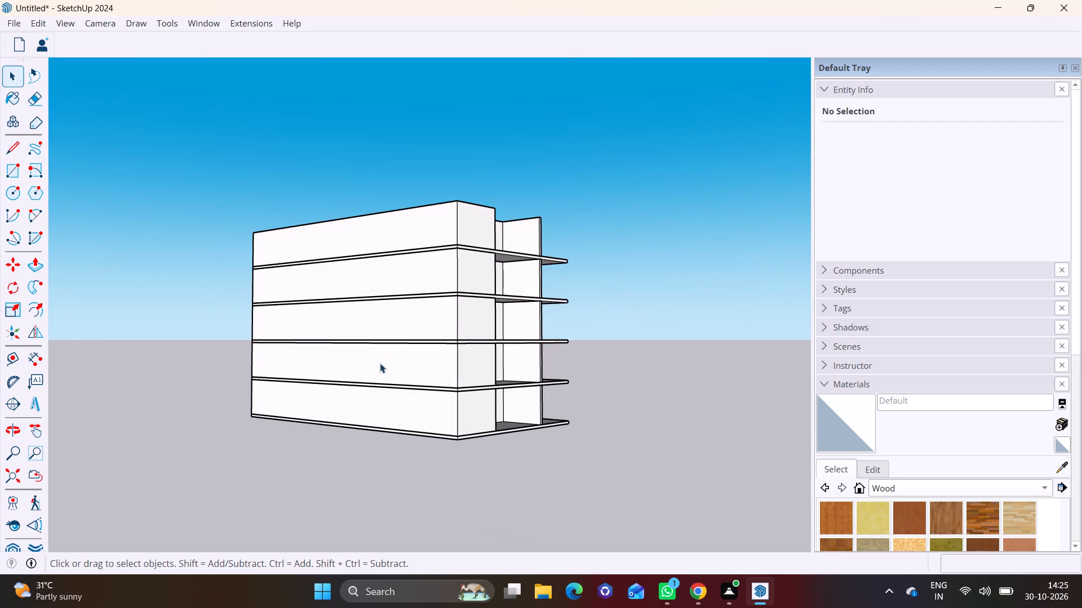
pyautogui.moveTo(527, 311); pyautogui.dragTo(342, 433, button='middle')
pyautogui.scroll(-2, 376, 327)
pyautogui.keyDown('shift'); pyautogui.moveTo(424, 266); pyautogui.dragTo(302, 315, button='middle'); pyautogui.keyUp('shift')
pyautogui.moveTo(291, 283); pyautogui.dragTo(251, 484, button='middle')
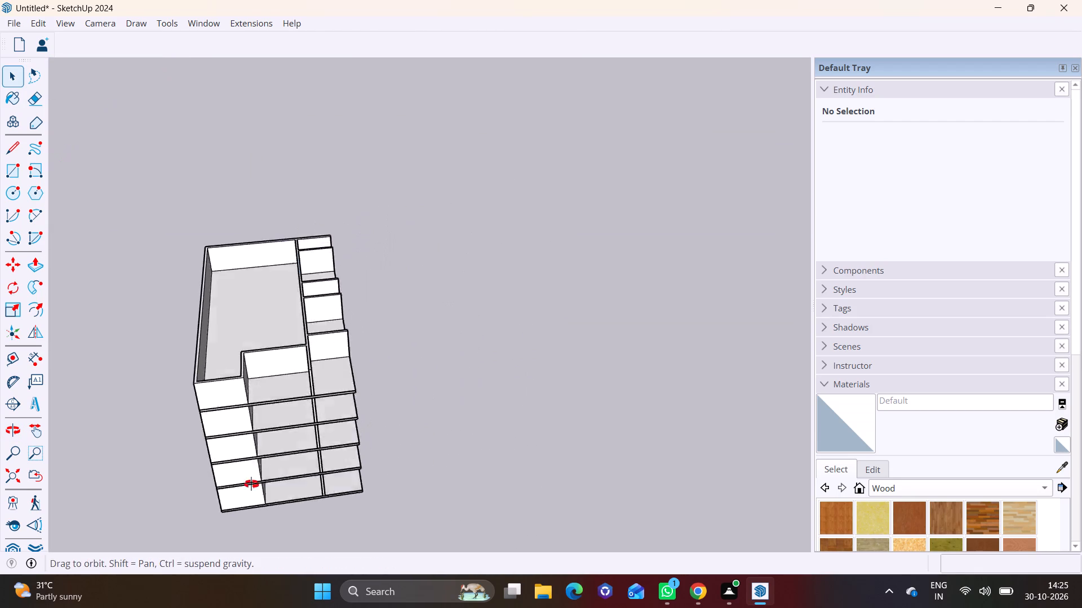
pyautogui.moveTo(251, 484); pyautogui.dragTo(239, 526, button='middle')
pyautogui.scroll(3, 310, 242)
pyautogui.keyDown('shift'); pyautogui.moveTo(324, 210); pyautogui.dragTo(374, 318, button='middle'); pyautogui.keyUp('shift')
pyautogui.scroll(7, 284, 256)
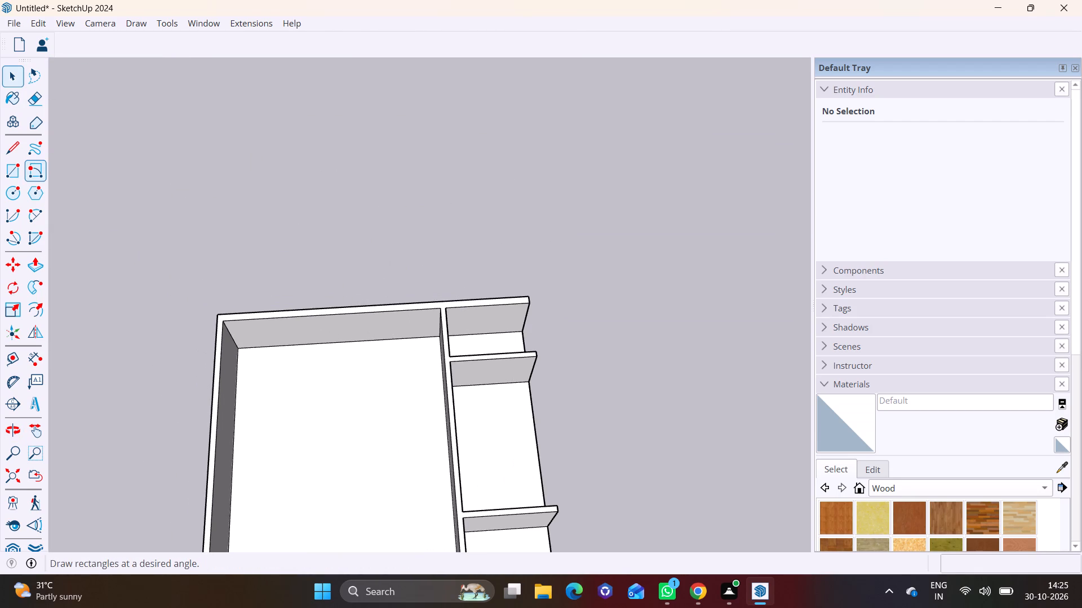
pyautogui.click(33, 168)
pyautogui.click(218, 317)
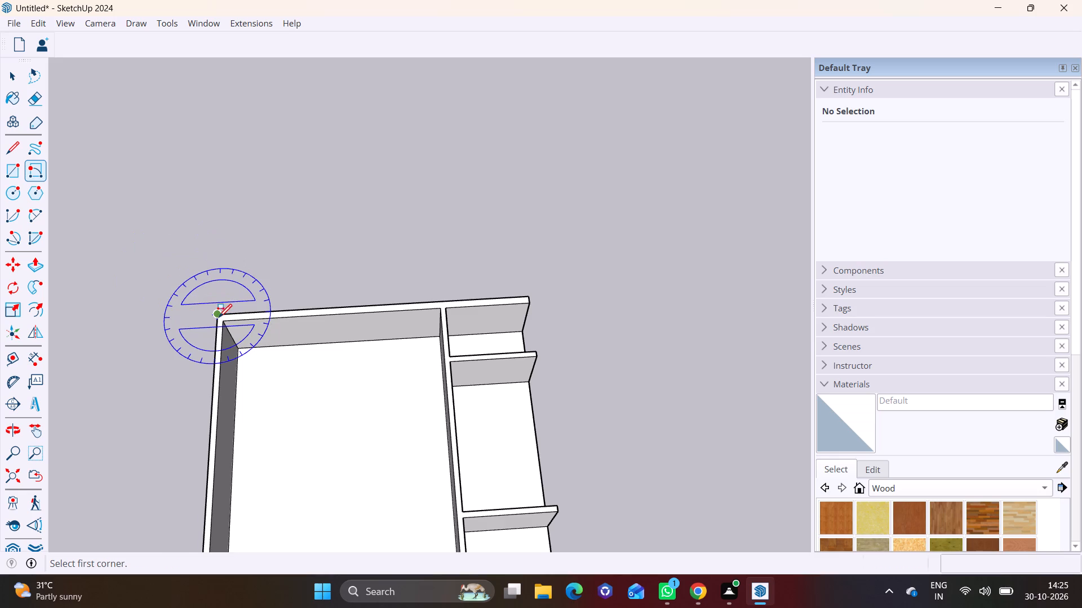
pyautogui.click(528, 297)
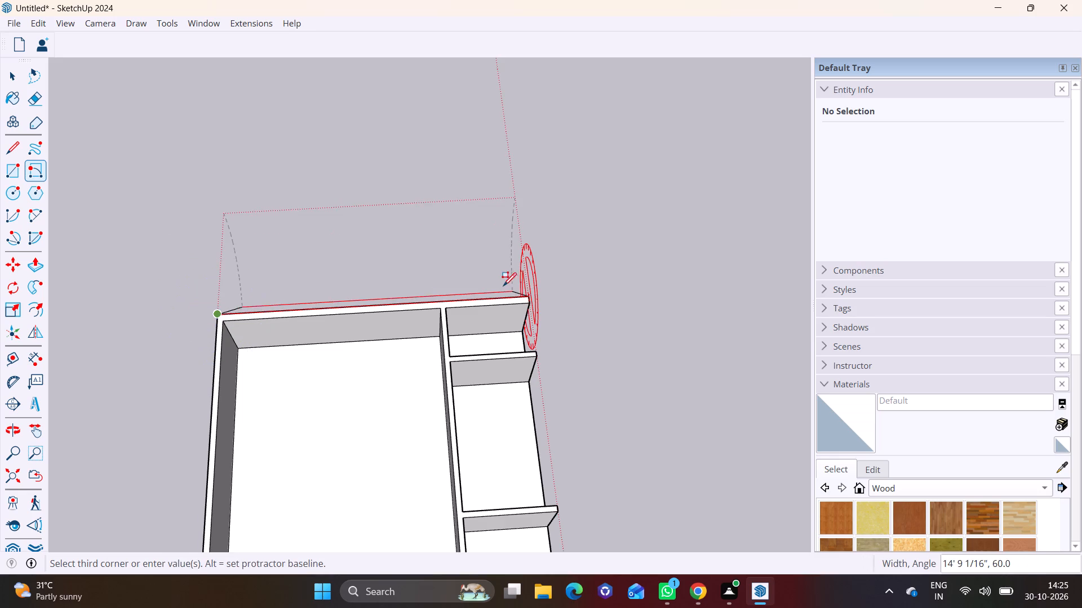
pyautogui.scroll(-3, 499, 284)
pyautogui.scroll(-3, 473, 346)
pyautogui.moveTo(469, 406); pyautogui.dragTo(582, 188, button='middle')
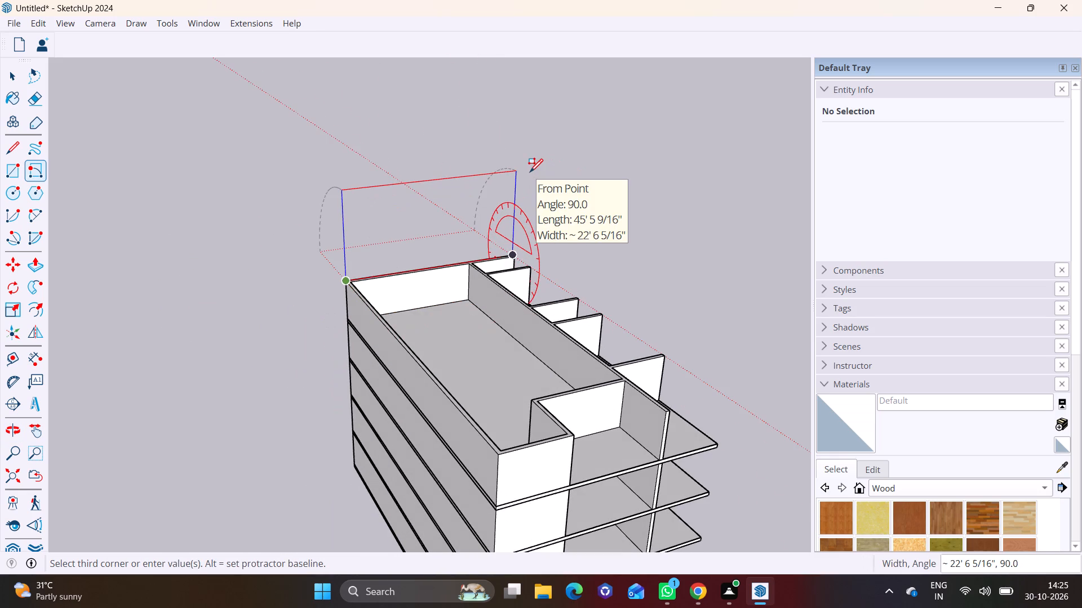
pyautogui.write("1'")
pyautogui.press('Return')
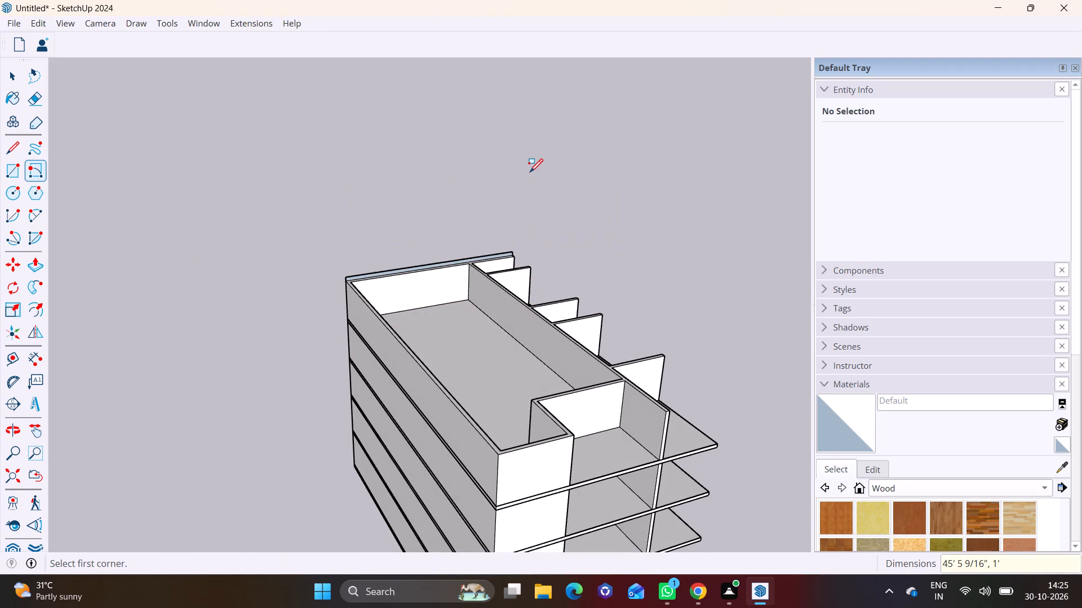
pyautogui.press('space')
# Make a group from the 1' high rectangle standing on the back end wall.
pyautogui.scroll(14, 484, 245)
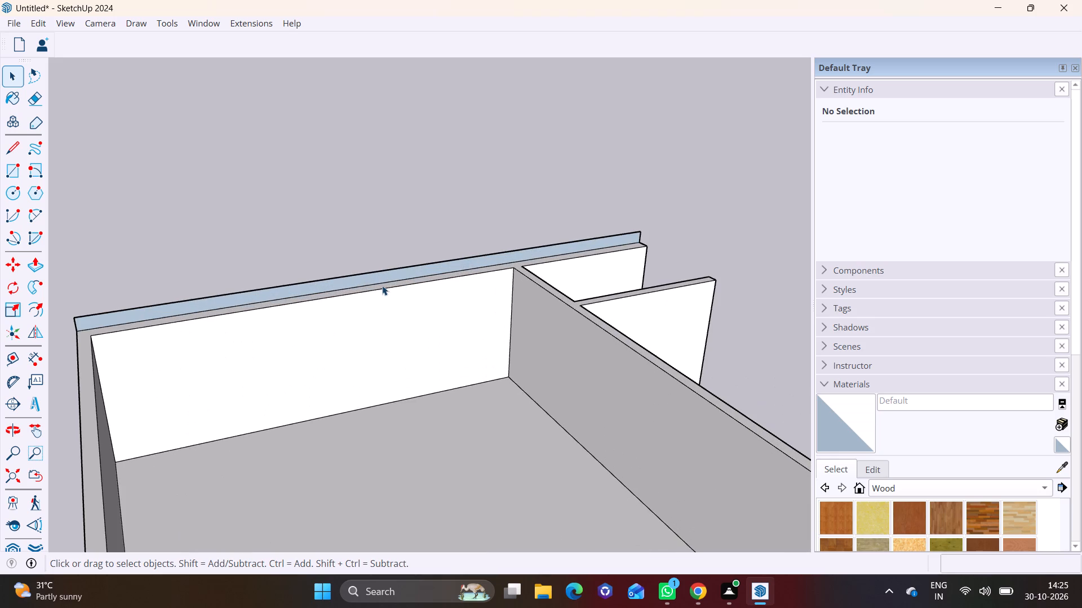
pyautogui.doubleClick(369, 279)
pyautogui.rightClick(369, 278)
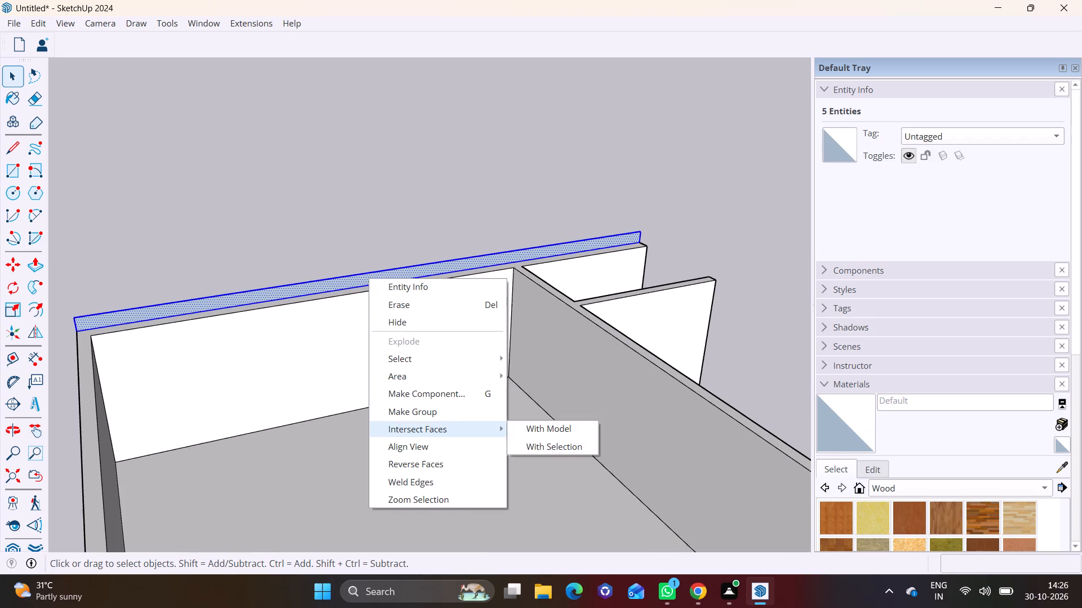
pyautogui.click(415, 414)
# Inside the group, push/pull the 1' high face over the whole top storey to the front corner as a roof slab.
pyautogui.tripleClick(326, 284)
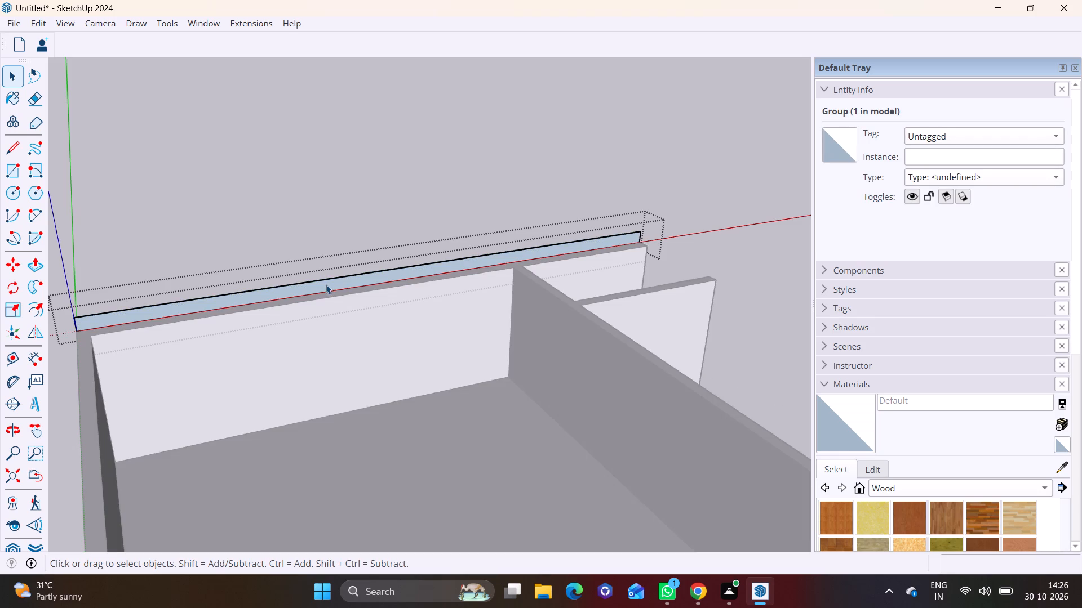
pyautogui.click(38, 264)
pyautogui.click(123, 314)
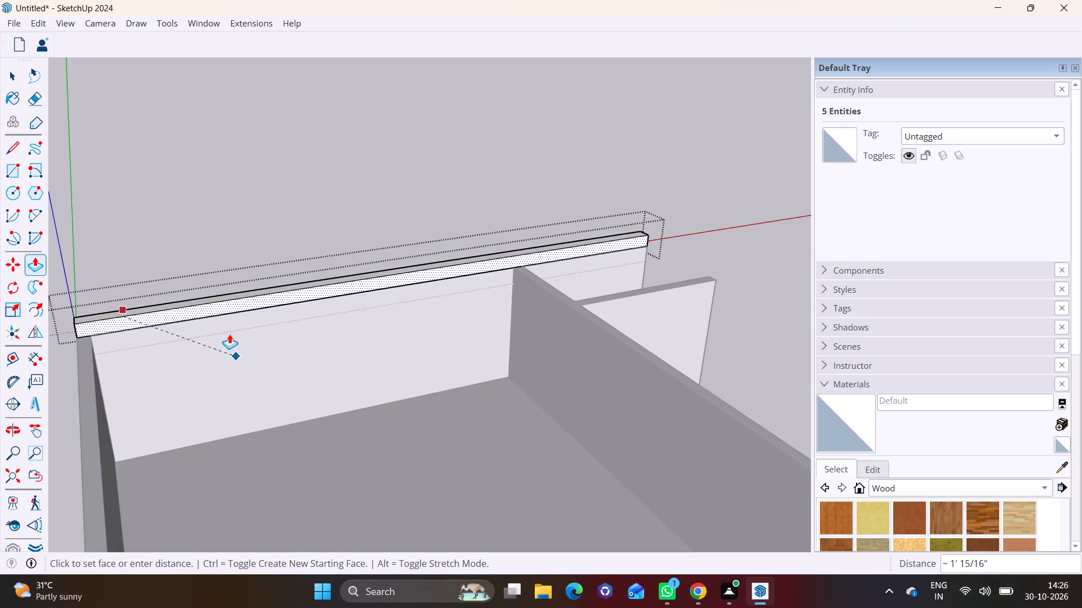
pyautogui.scroll(-8, 311, 421)
pyautogui.moveTo(336, 466); pyautogui.dragTo(312, 210, button='middle')
pyautogui.click(338, 388)
pyautogui.press('space')
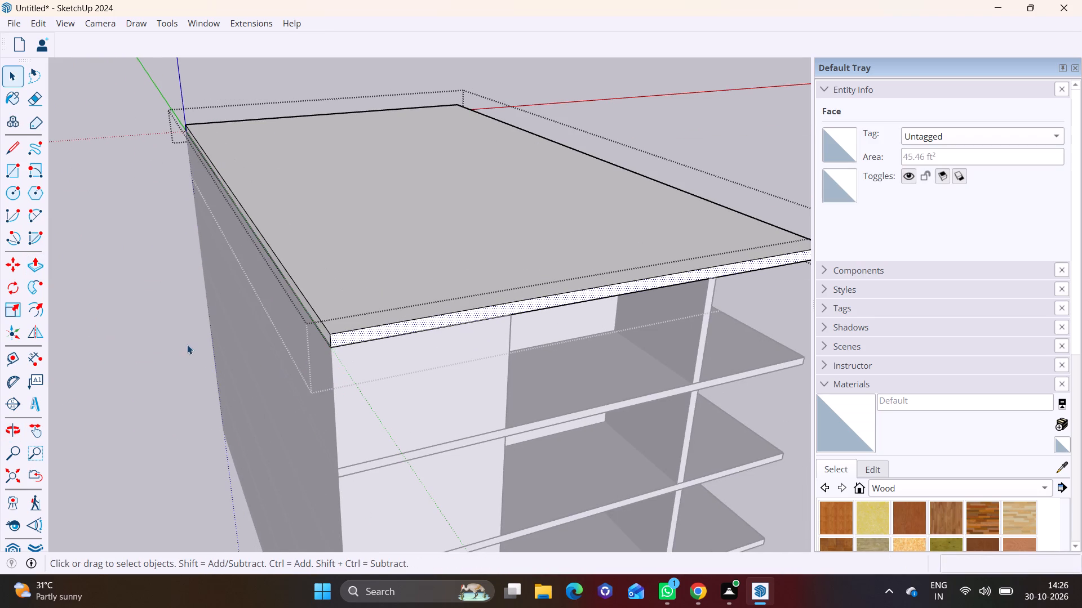
pyautogui.click(184, 343)
# Examine the stacked building with its roof slab from the front, the open side, above and below.
pyautogui.moveTo(394, 364); pyautogui.dragTo(246, 405, button='middle')
pyautogui.scroll(-7, 277, 379)
pyautogui.moveTo(322, 397); pyautogui.dragTo(374, 251, button='middle')
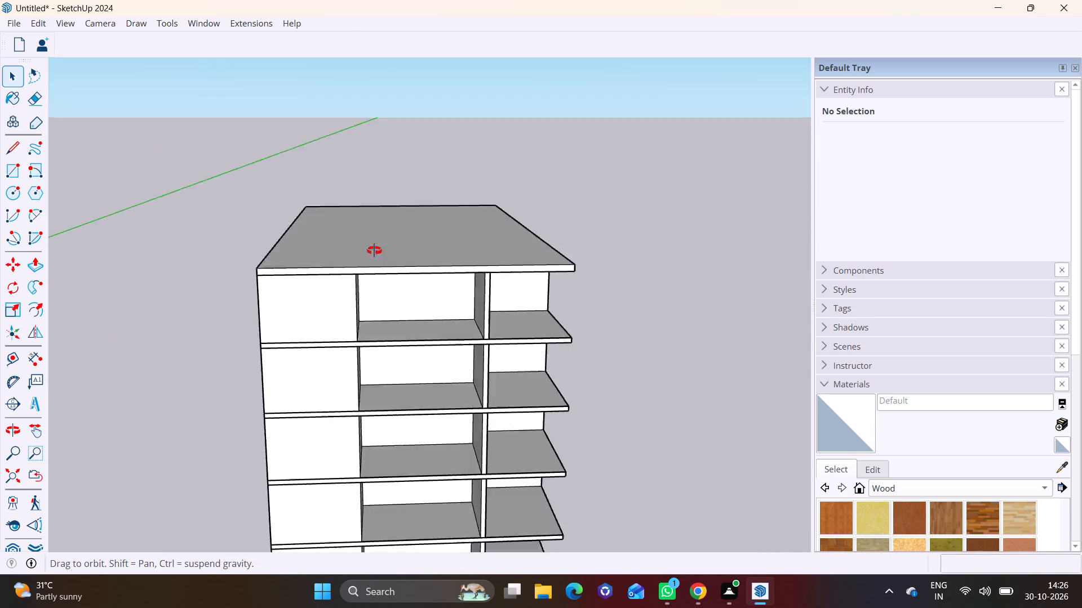
pyautogui.moveTo(374, 251); pyautogui.dragTo(376, 240, button='middle')
pyautogui.scroll(-5, 336, 306)
pyautogui.keyDown('shift'); pyautogui.moveTo(293, 333); pyautogui.dragTo(186, 376, button='middle'); pyautogui.keyUp('shift')
pyautogui.scroll(4, 261, 407)
pyautogui.moveTo(271, 409); pyautogui.dragTo(242, 374, button='middle')
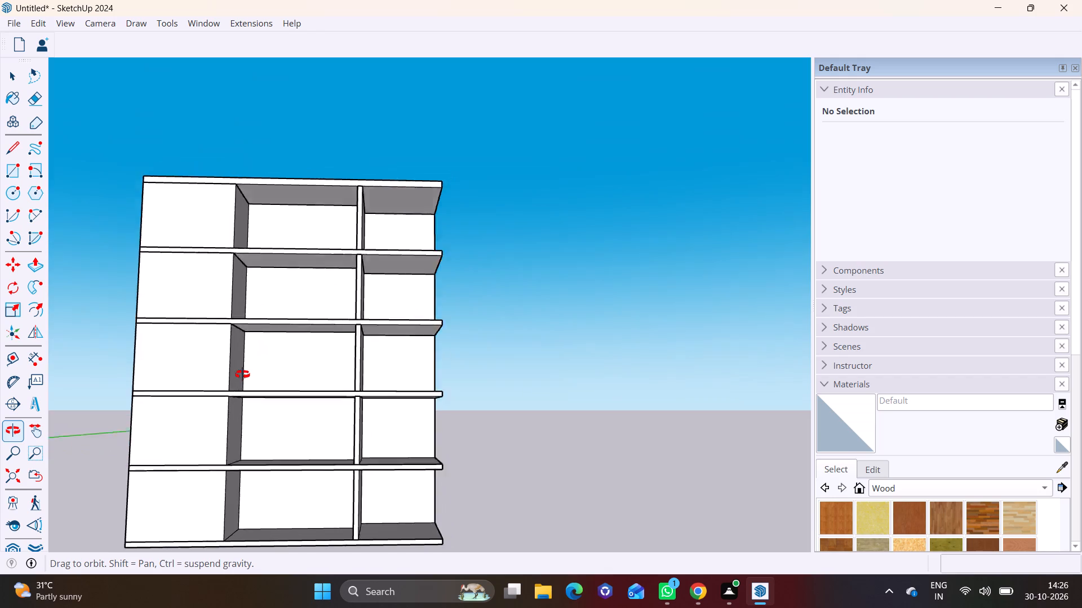
pyautogui.moveTo(242, 374); pyautogui.dragTo(217, 434, button='middle')
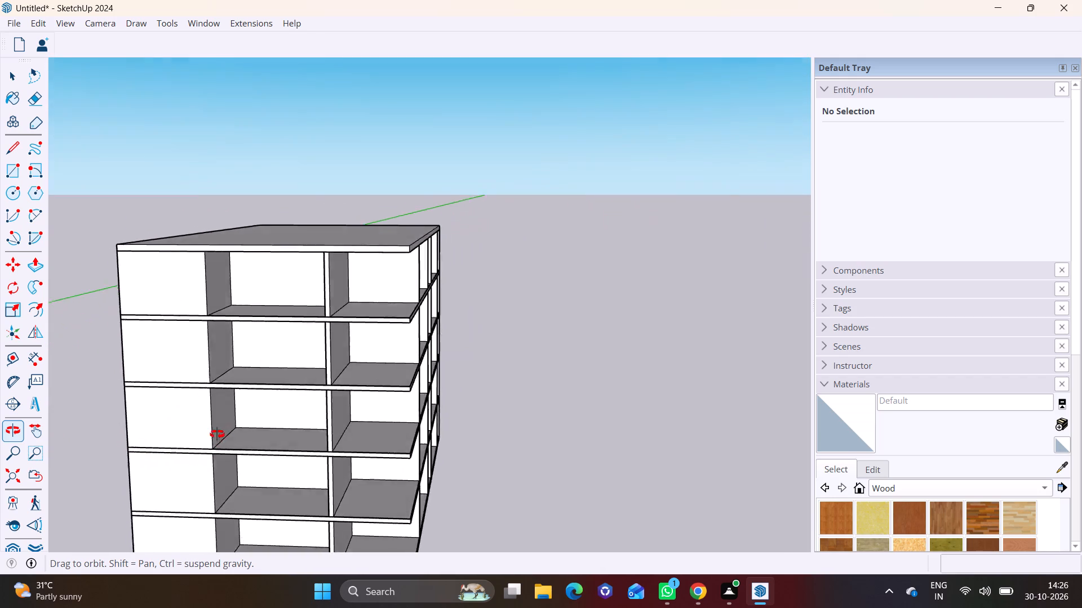
pyautogui.moveTo(217, 434); pyautogui.dragTo(93, 409, button='middle')
pyautogui.scroll(-3, 174, 406)
pyautogui.keyDown('shift'); pyautogui.moveTo(194, 408); pyautogui.dragTo(114, 405, button='middle'); pyautogui.keyUp('shift')
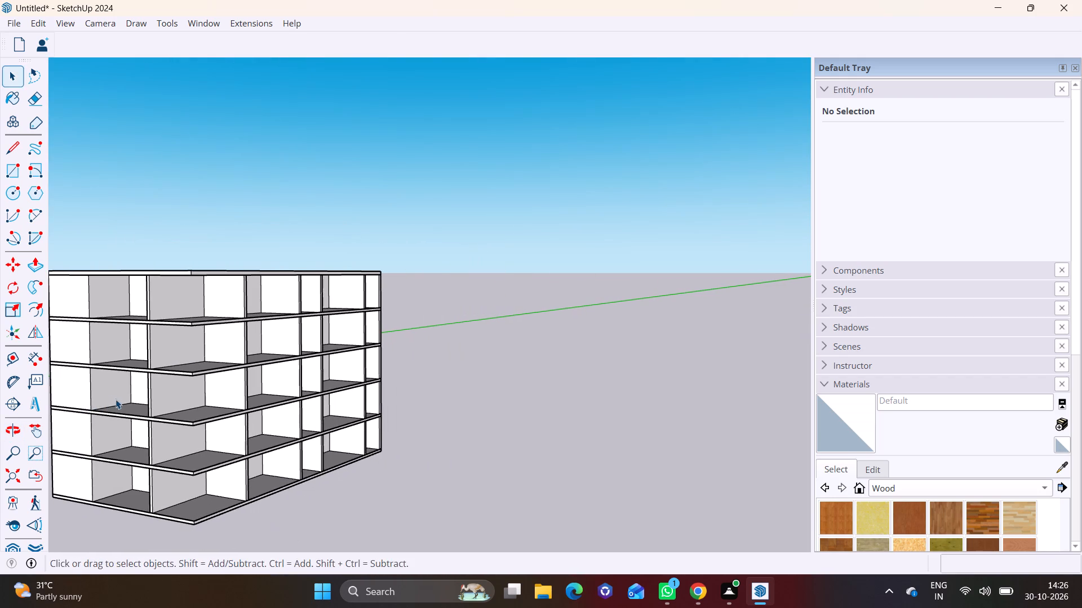
pyautogui.moveTo(116, 399); pyautogui.dragTo(100, 409, button='middle')
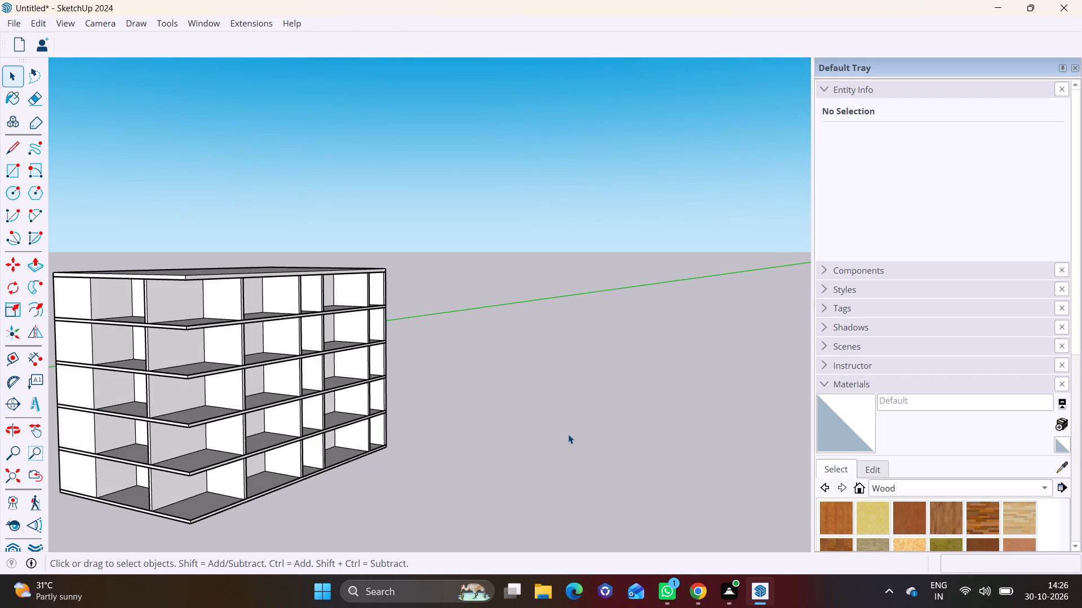
pyautogui.scroll(-2, 568, 434)
pyautogui.scroll(-2, 473, 421)
pyautogui.moveTo(387, 427); pyautogui.dragTo(294, 420, button='middle')
pyautogui.scroll(2, 362, 406)
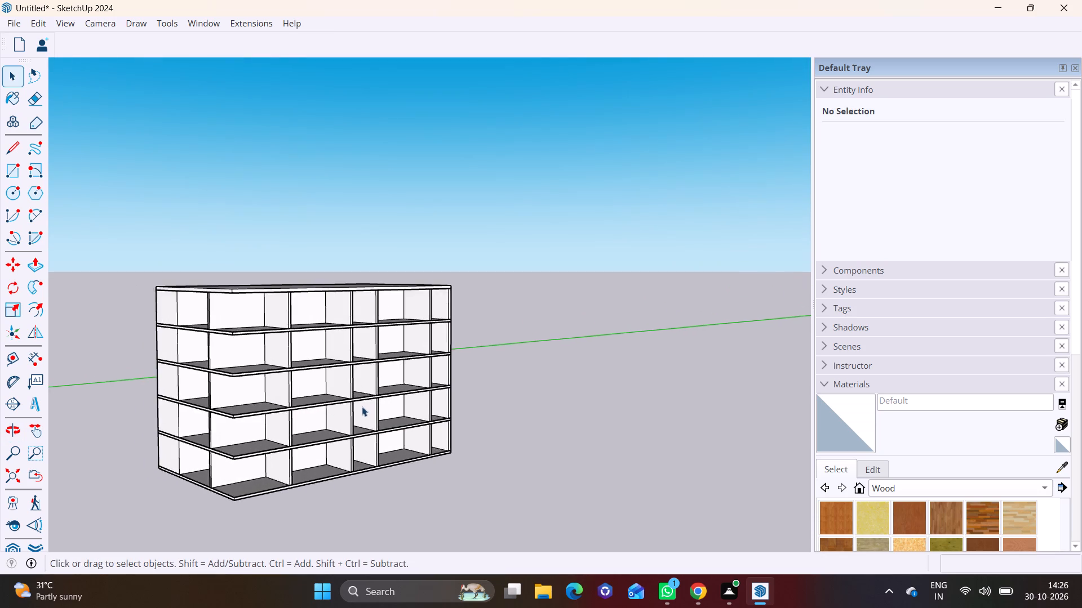
pyautogui.scroll(6, 362, 406)
pyautogui.moveTo(362, 406); pyautogui.dragTo(456, 404, button='middle')
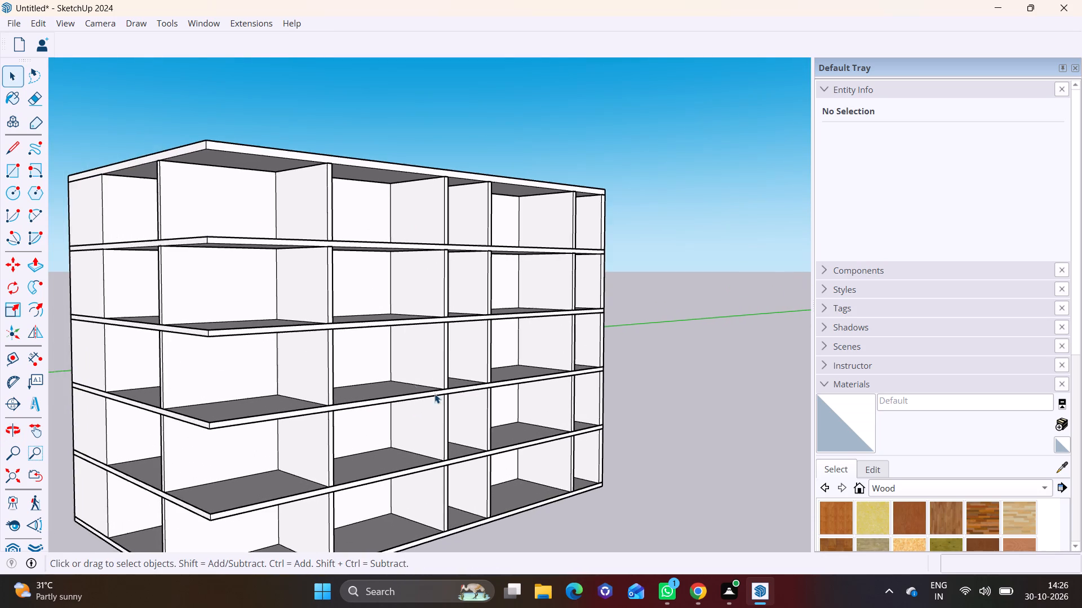
pyautogui.scroll(-2, 387, 381)
pyautogui.keyDown('shift'); pyautogui.moveTo(246, 219); pyautogui.dragTo(235, 319, button='middle'); pyautogui.keyUp('shift')
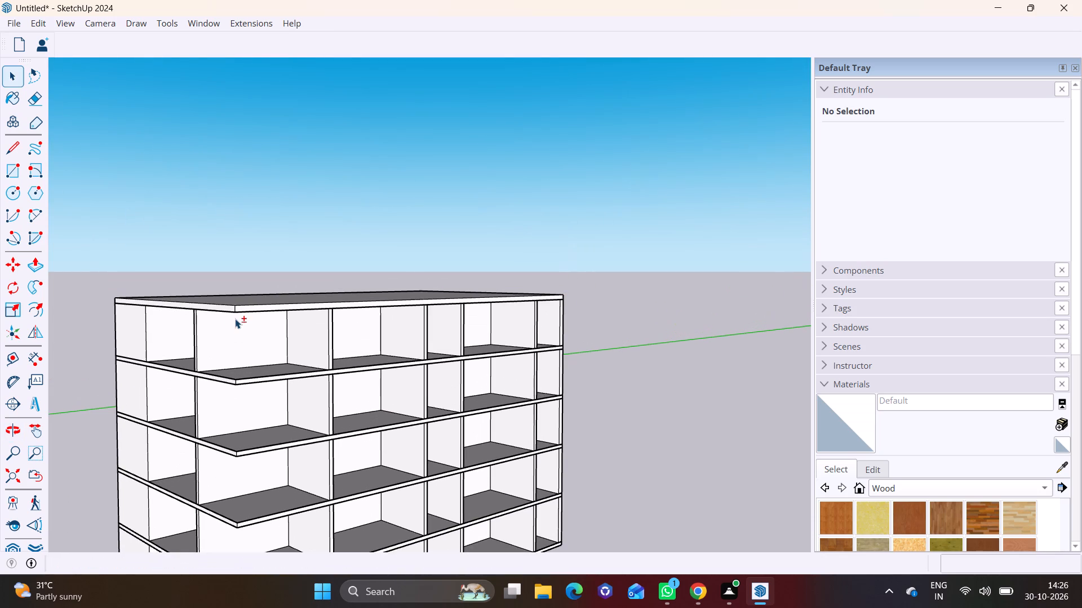
pyautogui.moveTo(233, 306); pyautogui.dragTo(267, 233, button='middle')
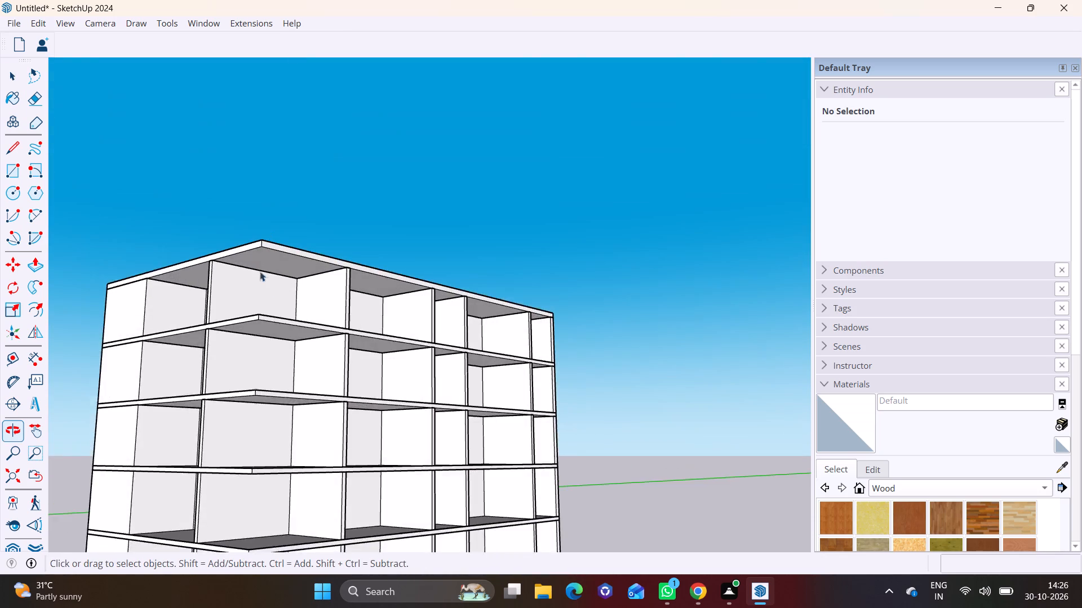
# Draw a small rectangle of about 1 sq ft on the roof slab's underside, at its open front corner.
pyautogui.scroll(6, 268, 286)
pyautogui.keyDown('shift'); pyautogui.moveTo(261, 283); pyautogui.dragTo(252, 403, button='middle'); pyautogui.keyUp('shift')
pyautogui.keyDown('shift'); pyautogui.scroll(1, 254, 402); pyautogui.keyUp('shift')
pyautogui.moveTo(276, 380); pyautogui.dragTo(284, 332, button='middle')
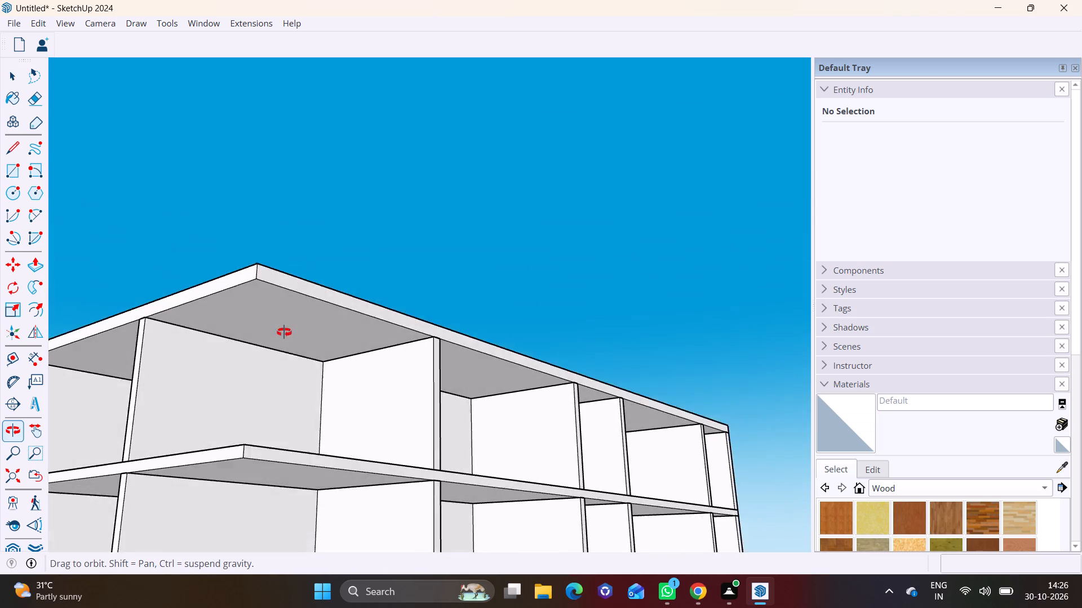
pyautogui.moveTo(284, 332); pyautogui.dragTo(325, 292, button='middle')
pyautogui.scroll(6, 323, 184)
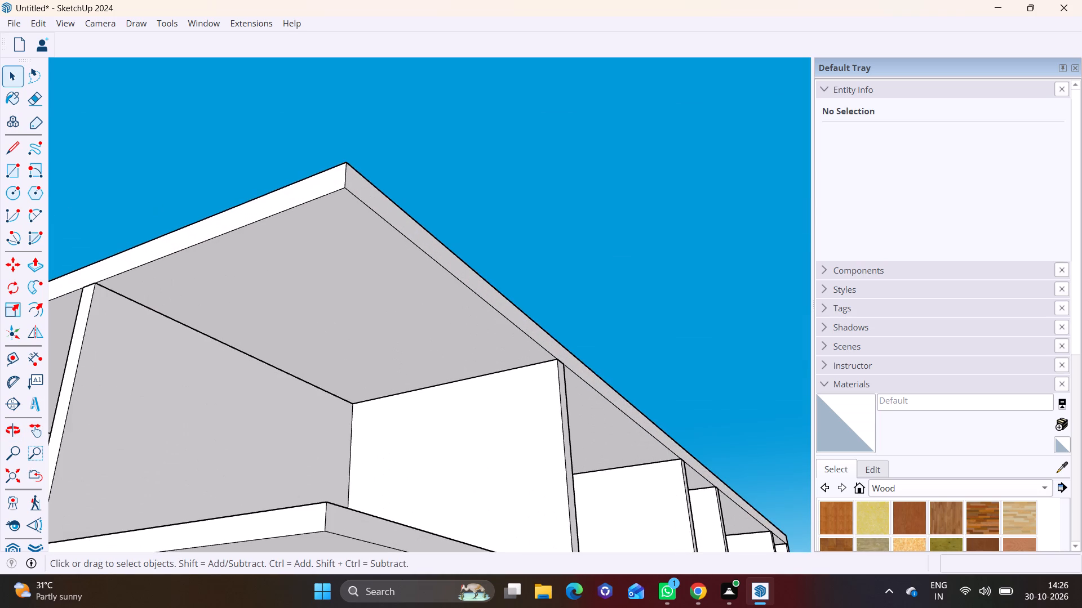
pyautogui.click(19, 166)
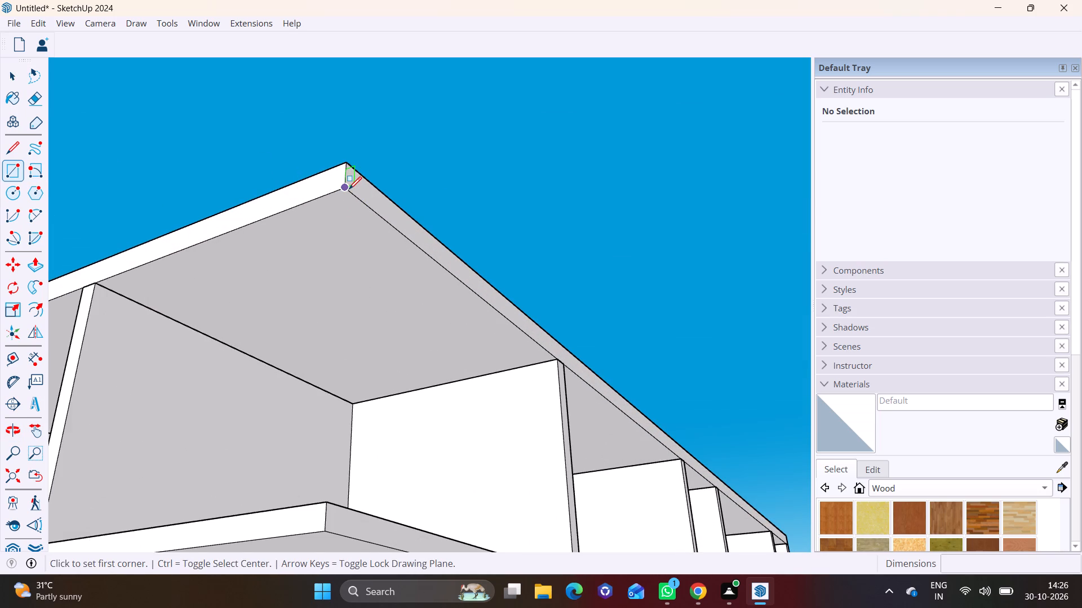
pyautogui.click(348, 190)
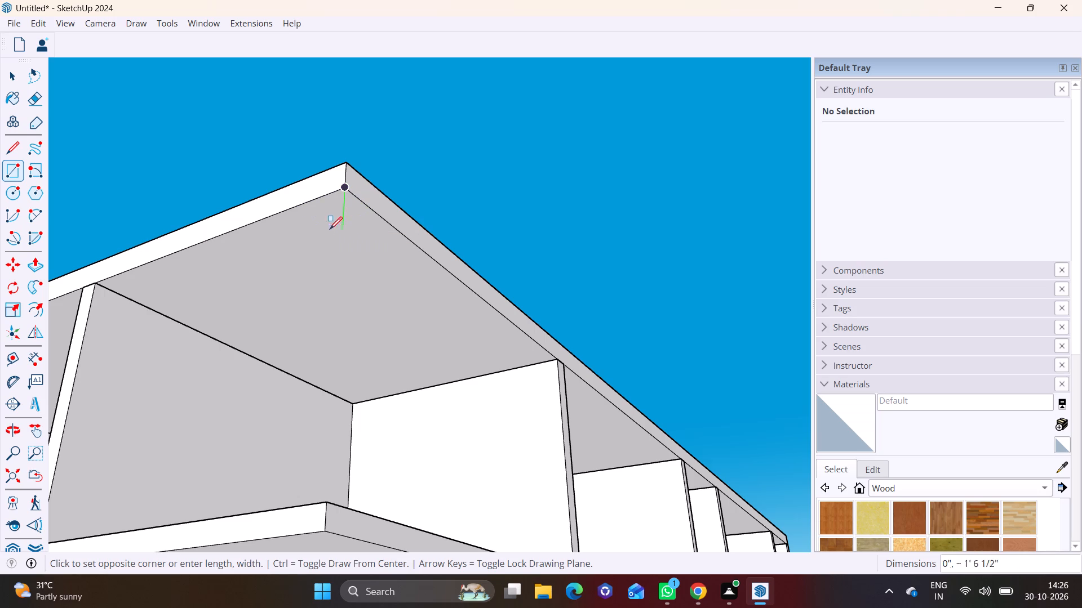
pyautogui.scroll(5, 334, 214)
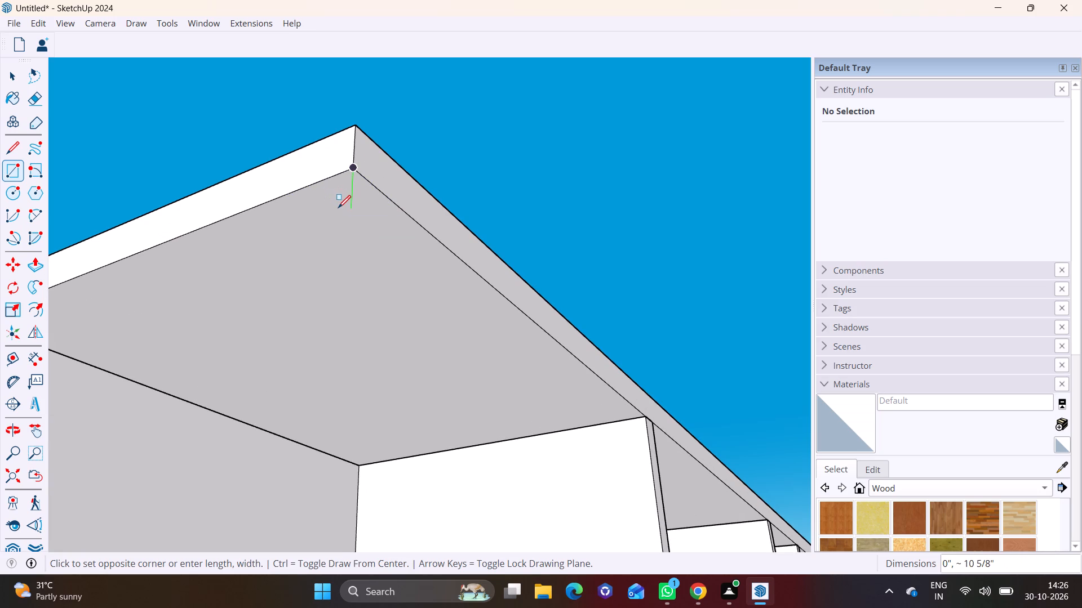
pyautogui.click(335, 209)
pyautogui.press('space')
# Make a group from the small rectangle under the roof slab's corner.
pyautogui.doubleClick(334, 182)
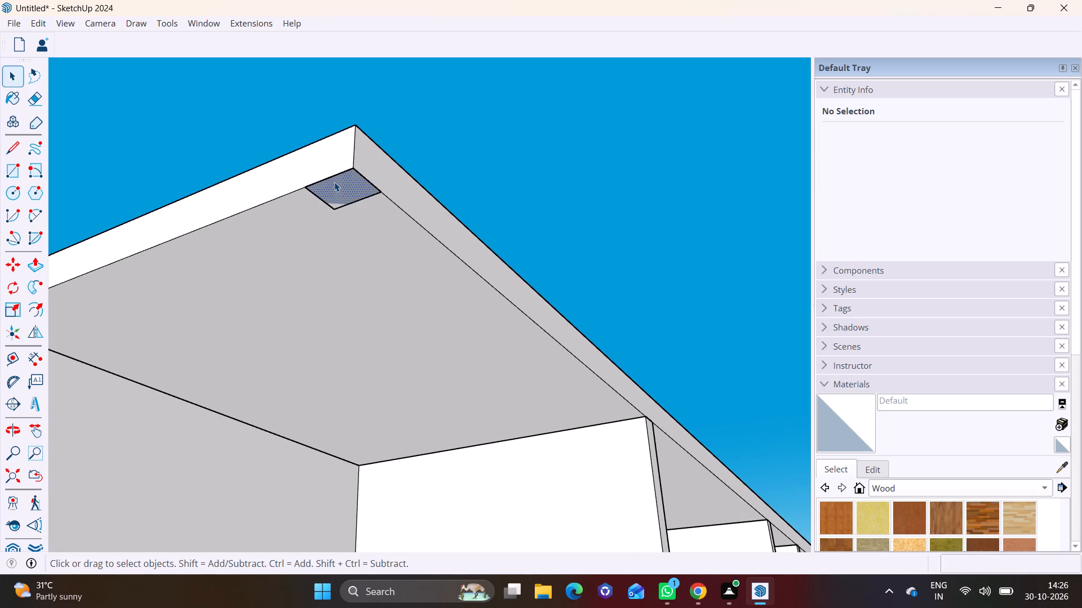
pyautogui.rightClick(334, 182)
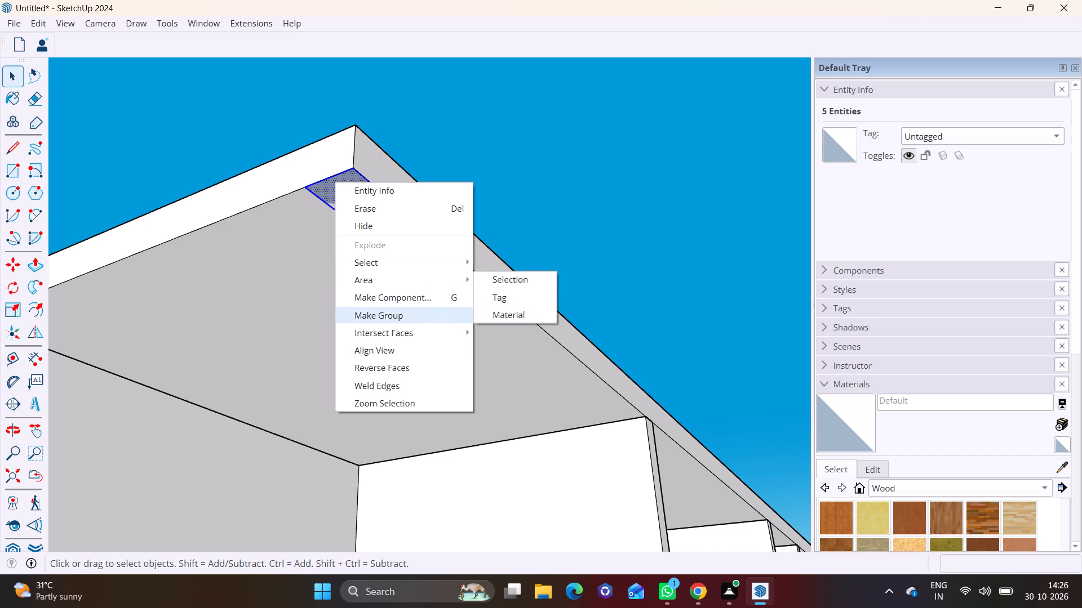
pyautogui.click(383, 312)
# Inside the group, push/pull the rectangle down through all five storeys to the base slab as a corner column.
pyautogui.tripleClick(345, 196)
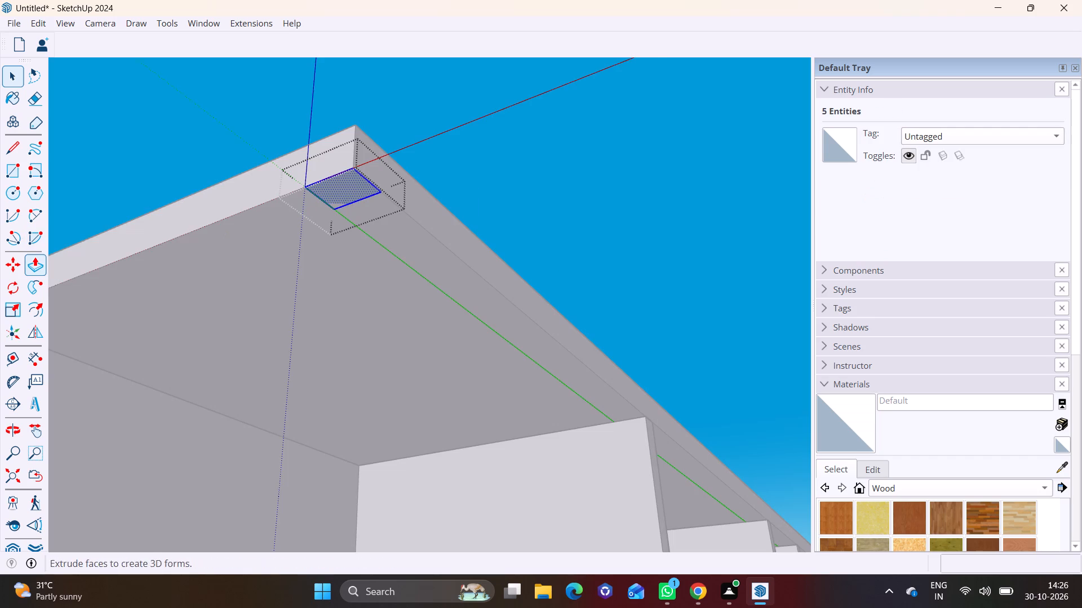
pyautogui.click(36, 269)
pyautogui.click(334, 195)
pyautogui.scroll(-11, 326, 364)
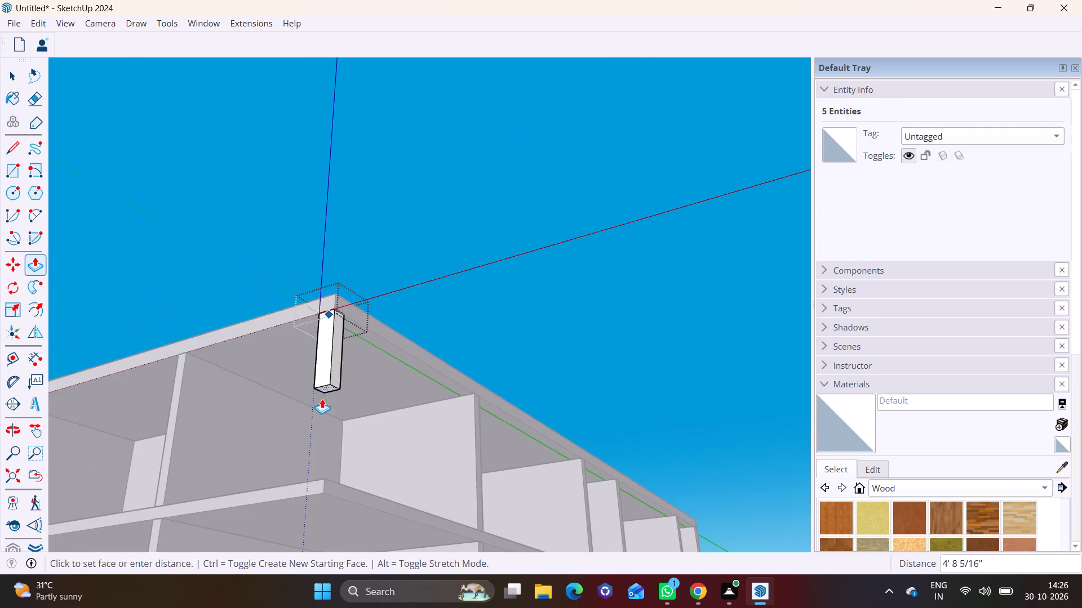
pyautogui.scroll(-5, 322, 399)
pyautogui.moveTo(309, 508); pyautogui.dragTo(309, 518)
pyautogui.keyDown('shift'); pyautogui.moveTo(323, 482); pyautogui.dragTo(357, 281, button='middle'); pyautogui.keyUp('shift')
pyautogui.scroll(4, 345, 292)
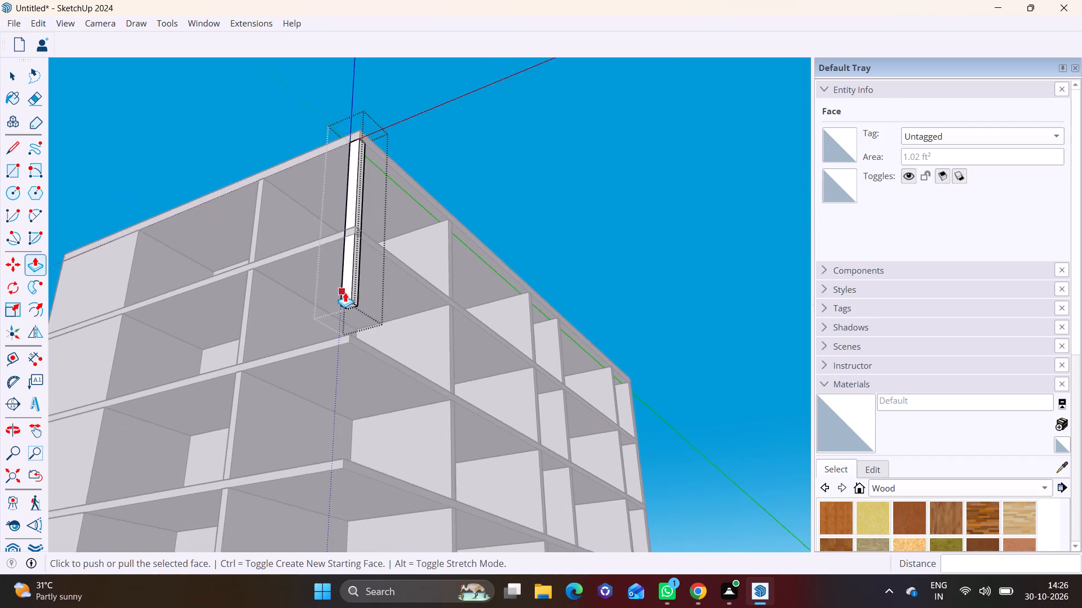
pyautogui.moveTo(351, 307); pyautogui.dragTo(329, 505)
pyautogui.keyDown('shift'); pyautogui.moveTo(356, 471); pyautogui.dragTo(353, 277, button='middle'); pyautogui.keyUp('shift')
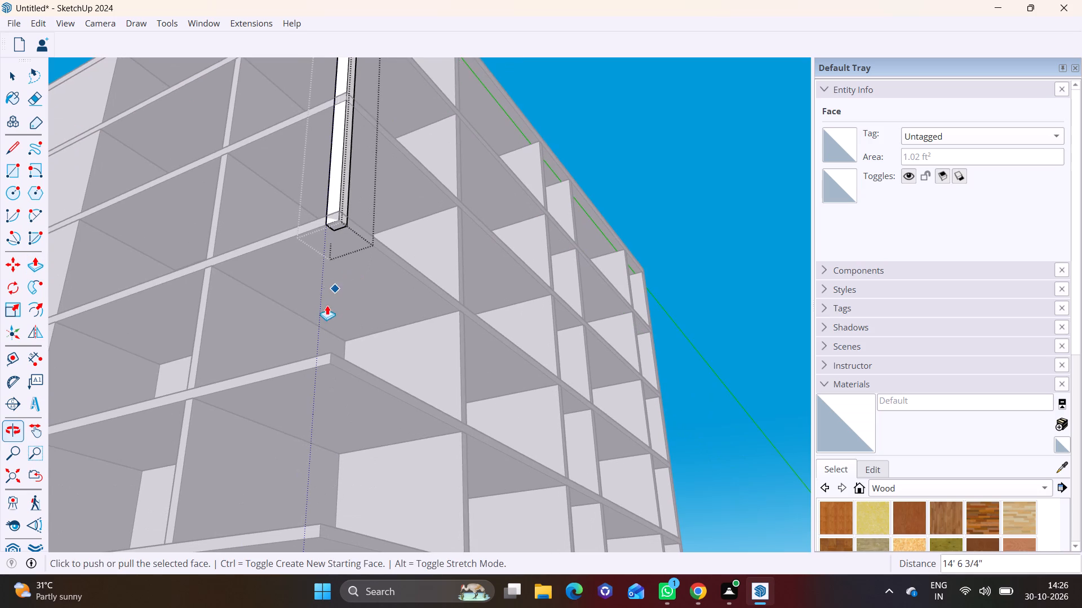
pyautogui.moveTo(336, 224); pyautogui.dragTo(304, 484)
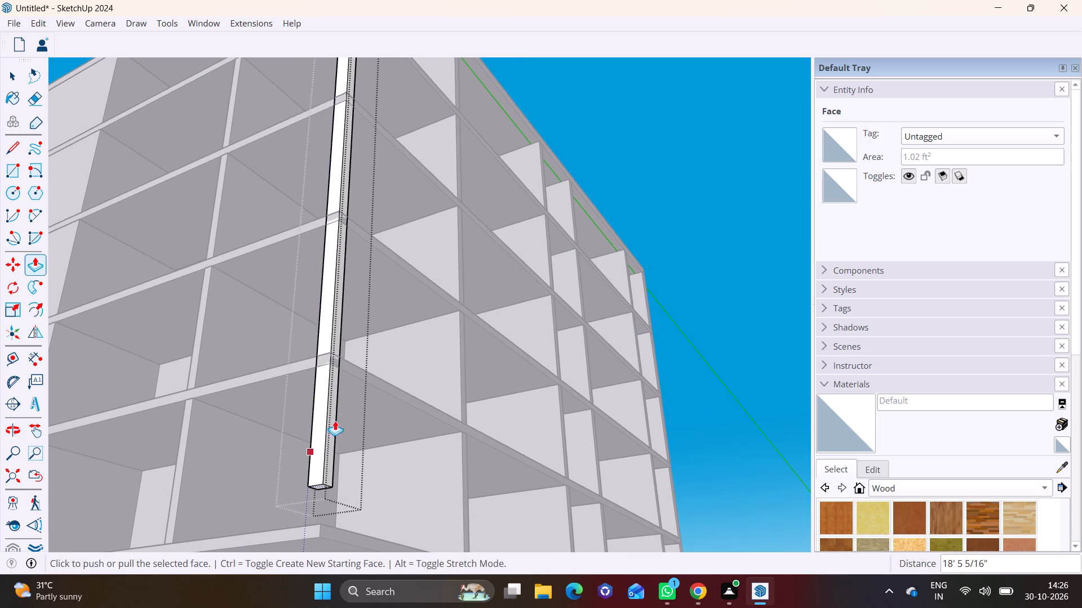
pyautogui.keyDown('shift'); pyautogui.moveTo(334, 407); pyautogui.dragTo(361, 199, button='middle'); pyautogui.keyUp('shift')
pyautogui.moveTo(349, 267); pyautogui.dragTo(349, 302)
pyautogui.click(349, 302)
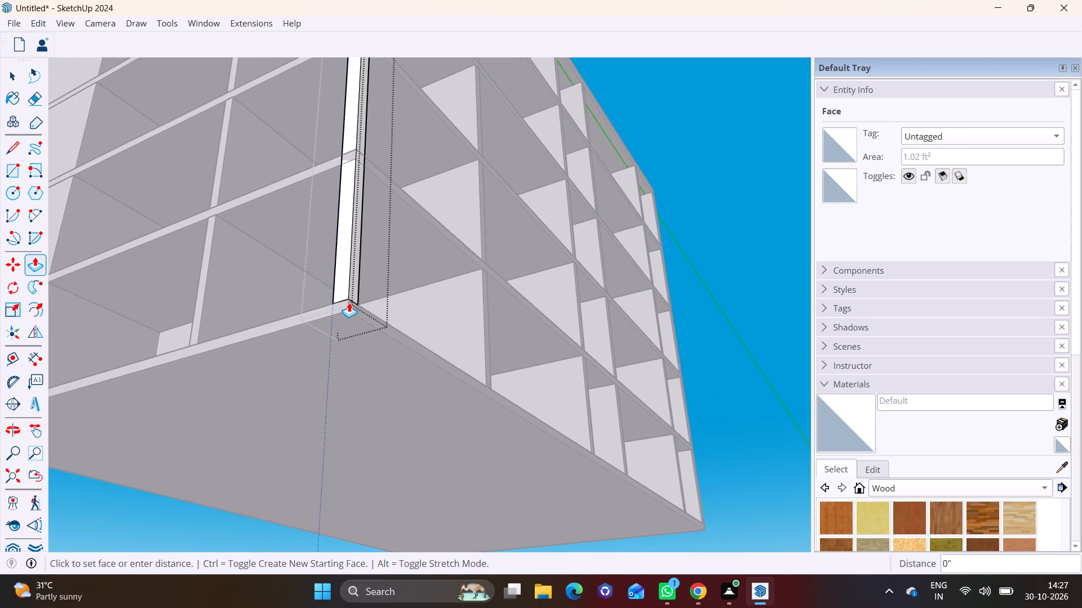
pyautogui.click(358, 310)
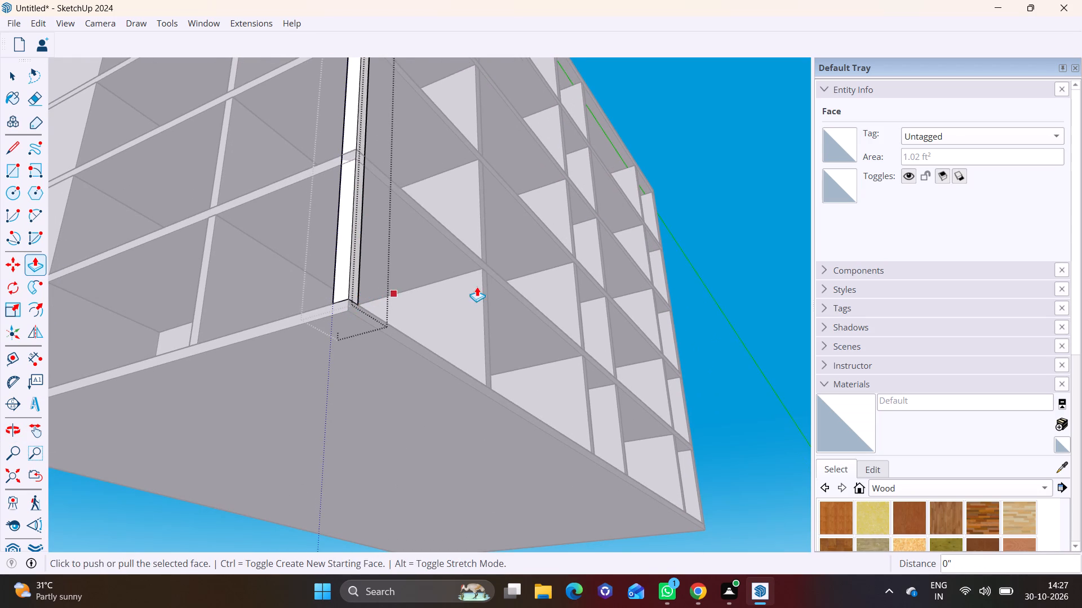
pyautogui.press('space')
pyautogui.click(744, 296)
# Examine the new corner column and its fit with the floor slabs from the front, the long open side, above and below.
pyautogui.moveTo(511, 251); pyautogui.dragTo(486, 490, button='middle')
pyautogui.scroll(-3, 417, 433)
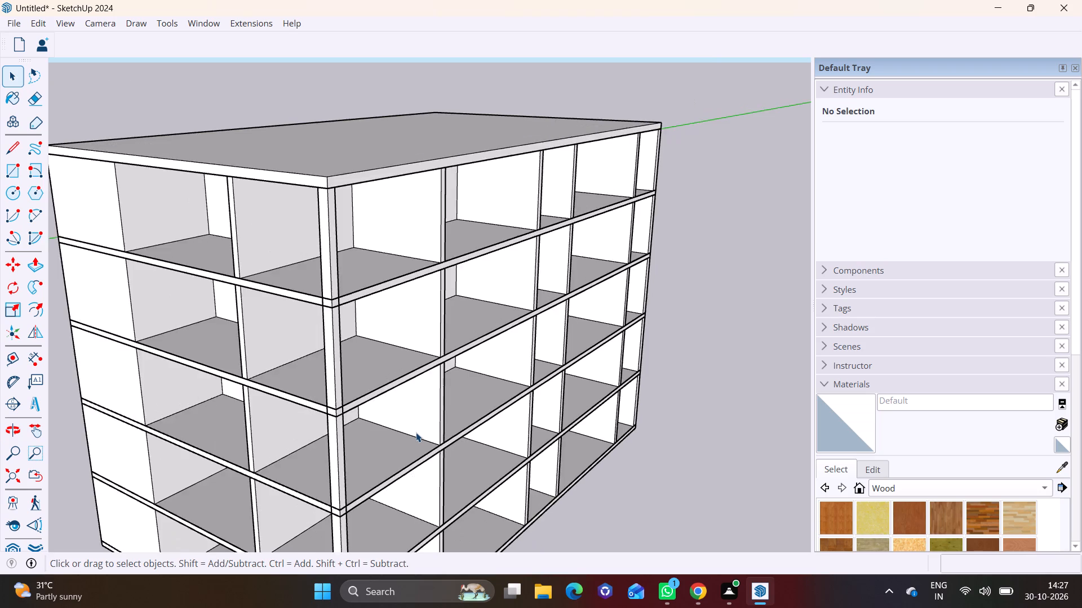
pyautogui.scroll(-4, 416, 432)
pyautogui.keyDown('shift'); pyautogui.moveTo(400, 427); pyautogui.dragTo(400, 321, button='middle'); pyautogui.keyUp('shift')
pyautogui.moveTo(379, 419); pyautogui.dragTo(383, 341, button='middle')
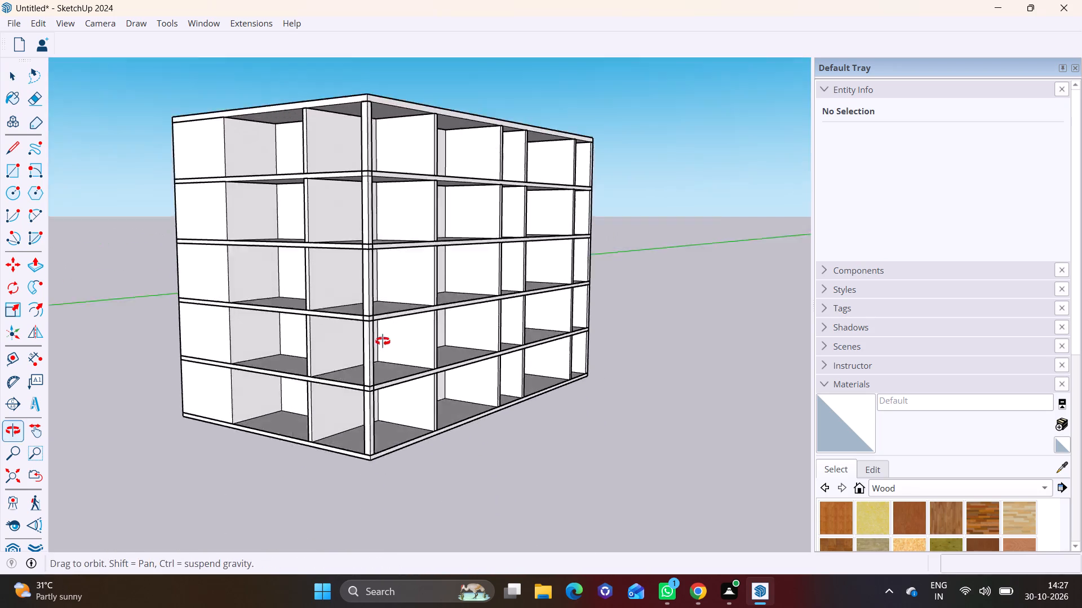
pyautogui.moveTo(383, 341); pyautogui.dragTo(384, 337, button='middle')
pyautogui.scroll(4, 374, 397)
pyautogui.keyDown('shift'); pyautogui.moveTo(374, 402); pyautogui.dragTo(344, 412, button='middle'); pyautogui.keyUp('shift')
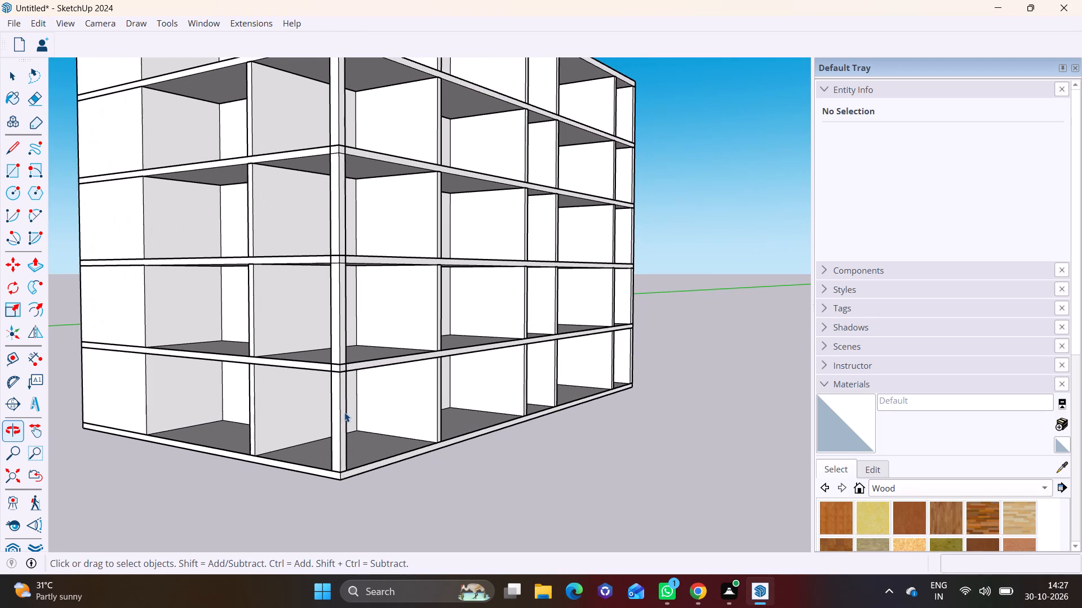
pyautogui.scroll(3, 261, 372)
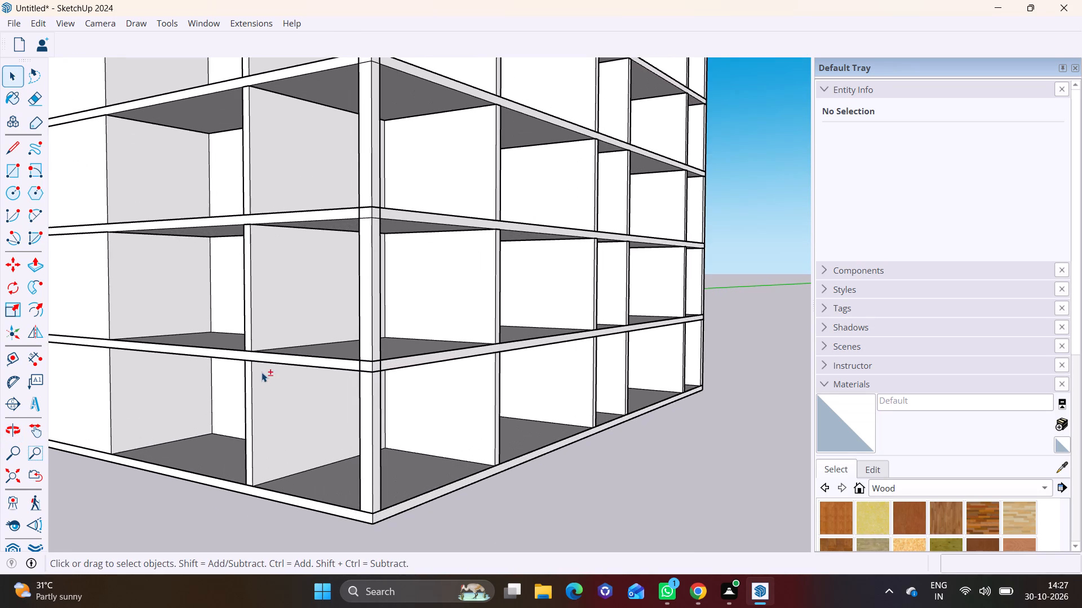
pyautogui.keyDown('shift'); pyautogui.moveTo(261, 372); pyautogui.dragTo(85, 382, button='middle'); pyautogui.keyUp('shift')
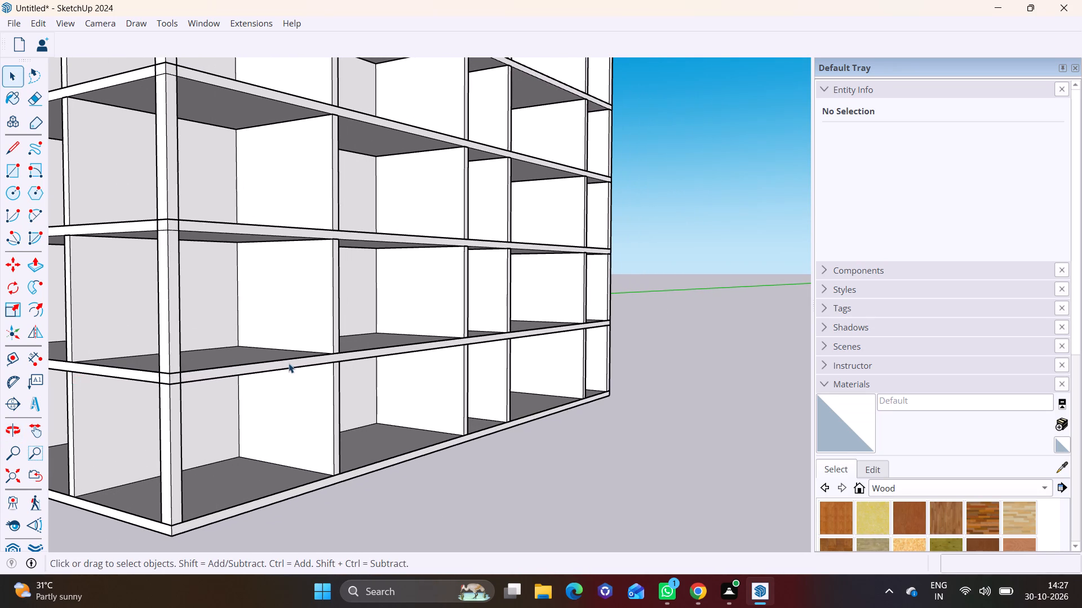
pyautogui.moveTo(290, 364); pyautogui.dragTo(132, 352, button='middle')
pyautogui.scroll(-4, 124, 342)
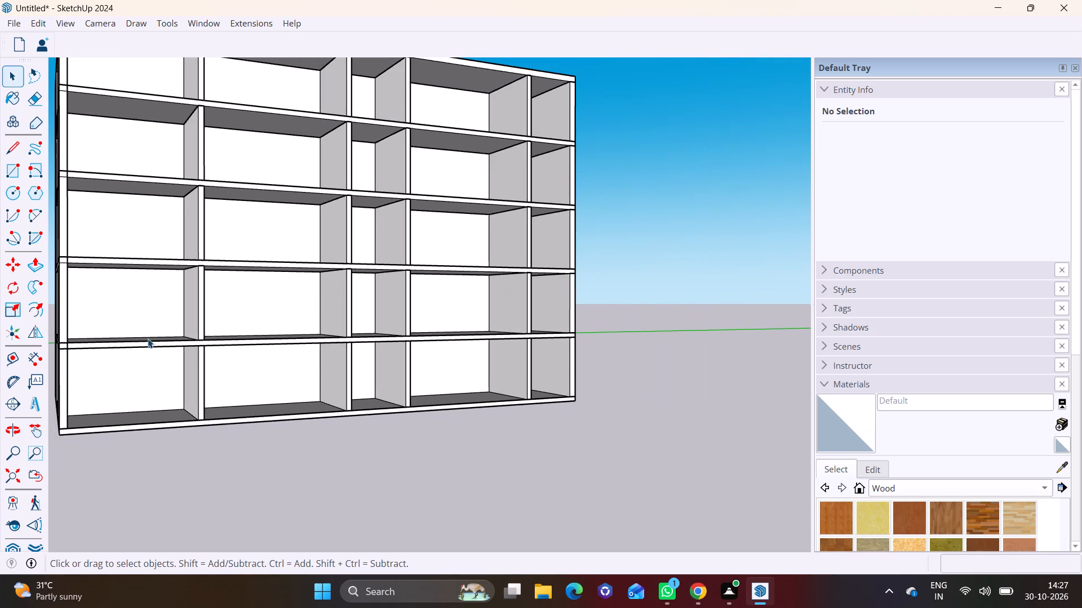
pyautogui.scroll(-2, 148, 338)
pyautogui.scroll(7, 183, 334)
pyautogui.keyDown('shift'); pyautogui.moveTo(188, 334); pyautogui.dragTo(326, 386, button='middle'); pyautogui.keyUp('shift')
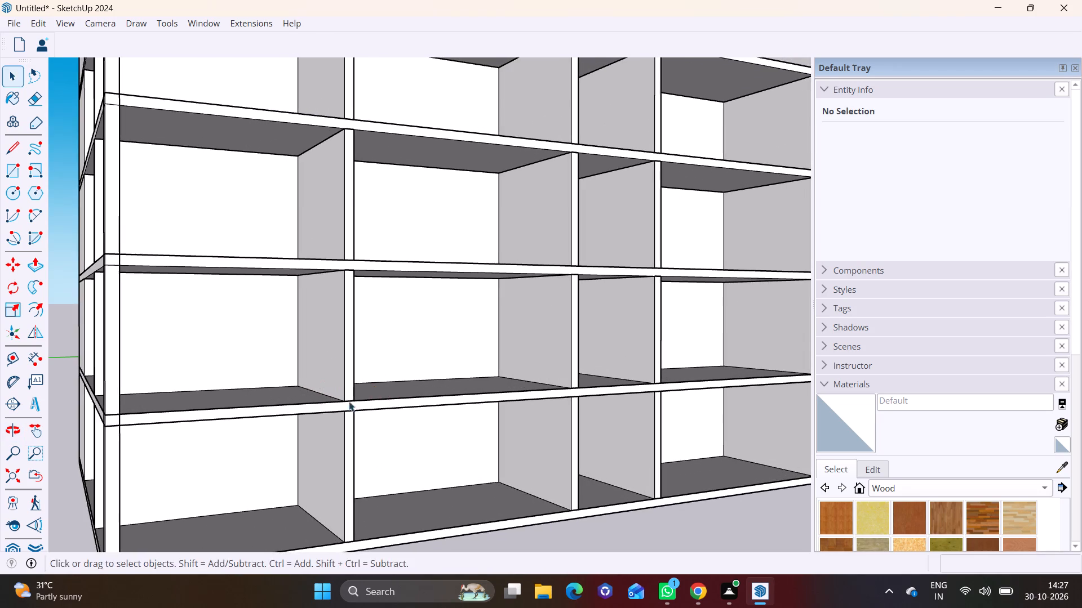
pyautogui.moveTo(342, 401); pyautogui.dragTo(266, 445, button='middle')
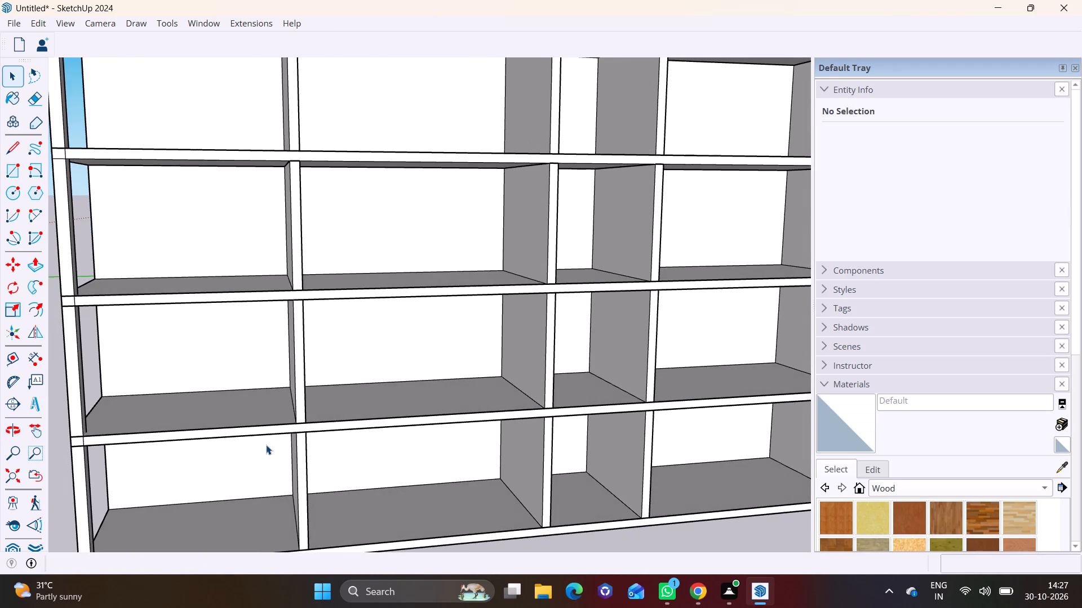
pyautogui.scroll(-6, 266, 445)
pyautogui.moveTo(254, 403); pyautogui.dragTo(373, 432, button='middle')
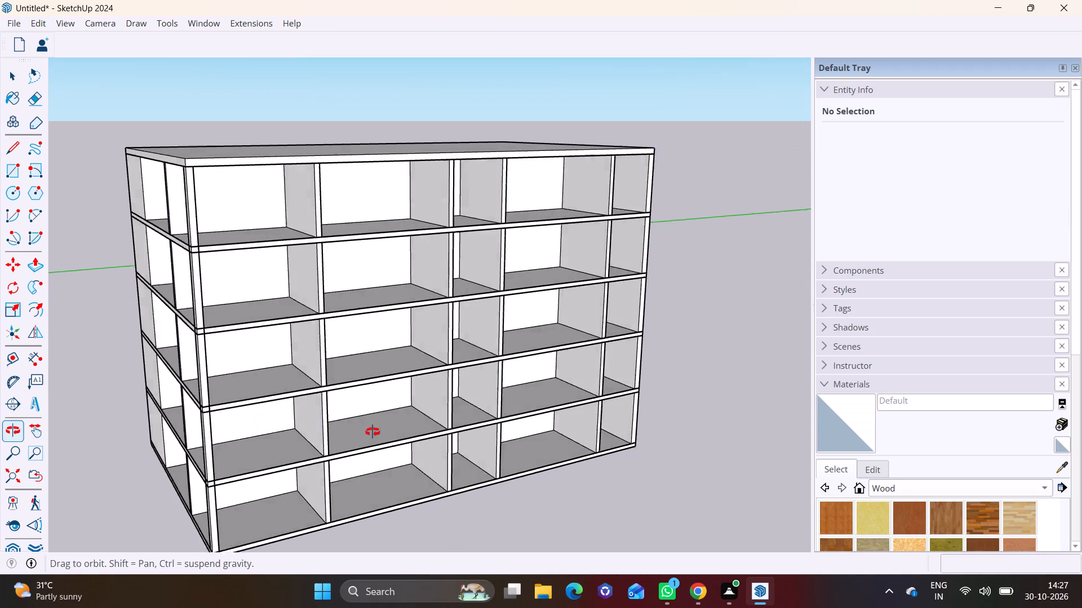
pyautogui.moveTo(373, 432); pyautogui.dragTo(389, 432, button='middle')
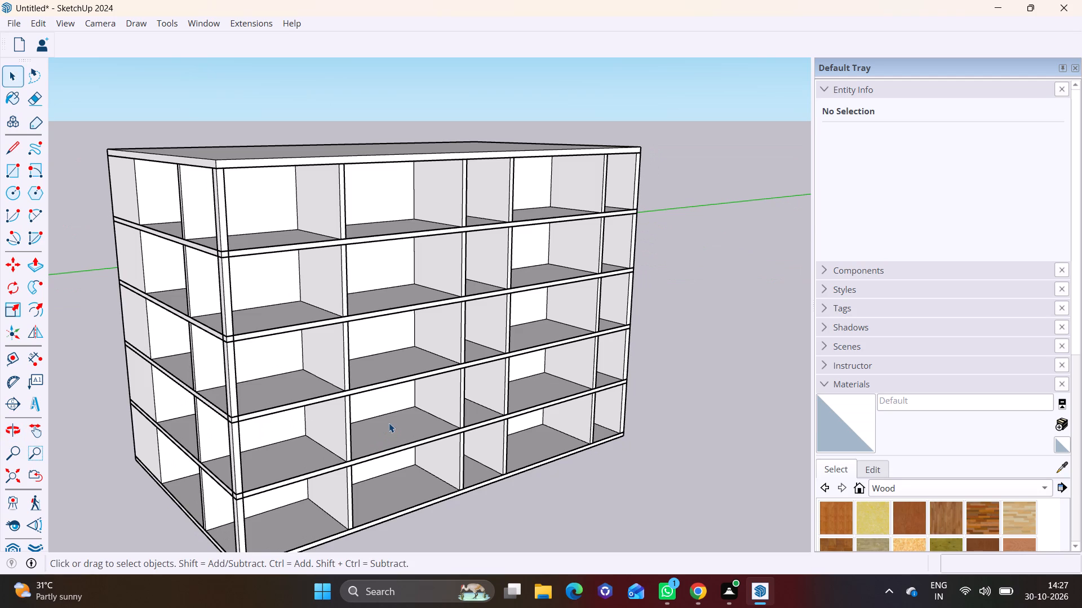
pyautogui.moveTo(380, 418); pyautogui.dragTo(294, 349, button='middle')
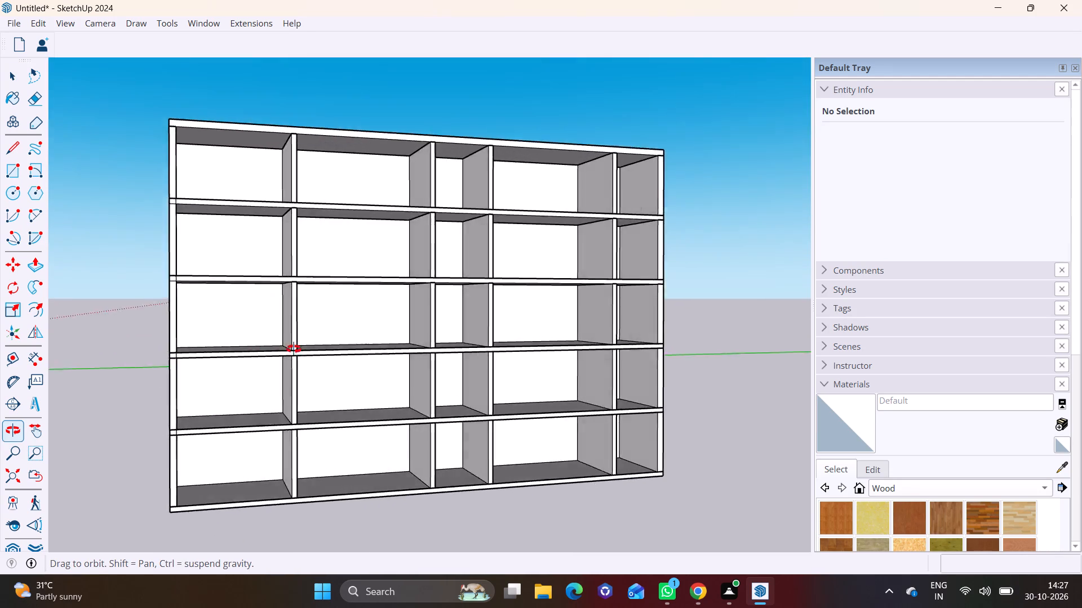
pyautogui.moveTo(294, 349); pyautogui.dragTo(496, 346, button='middle')
pyautogui.scroll(2, 307, 369)
pyautogui.scroll(4, 314, 419)
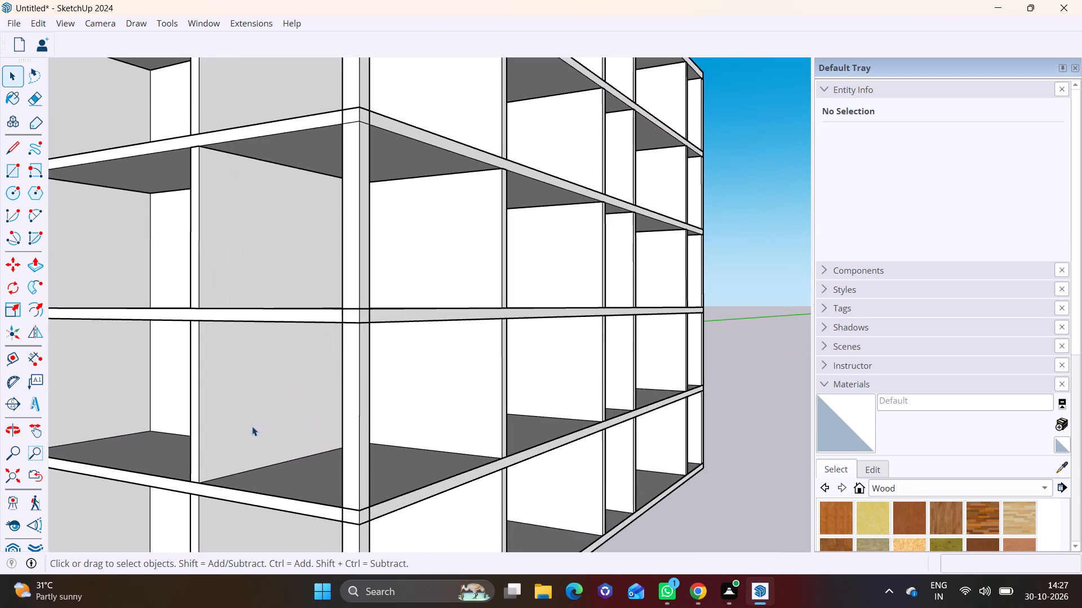
pyautogui.scroll(-7, 252, 426)
pyautogui.scroll(-4, 340, 319)
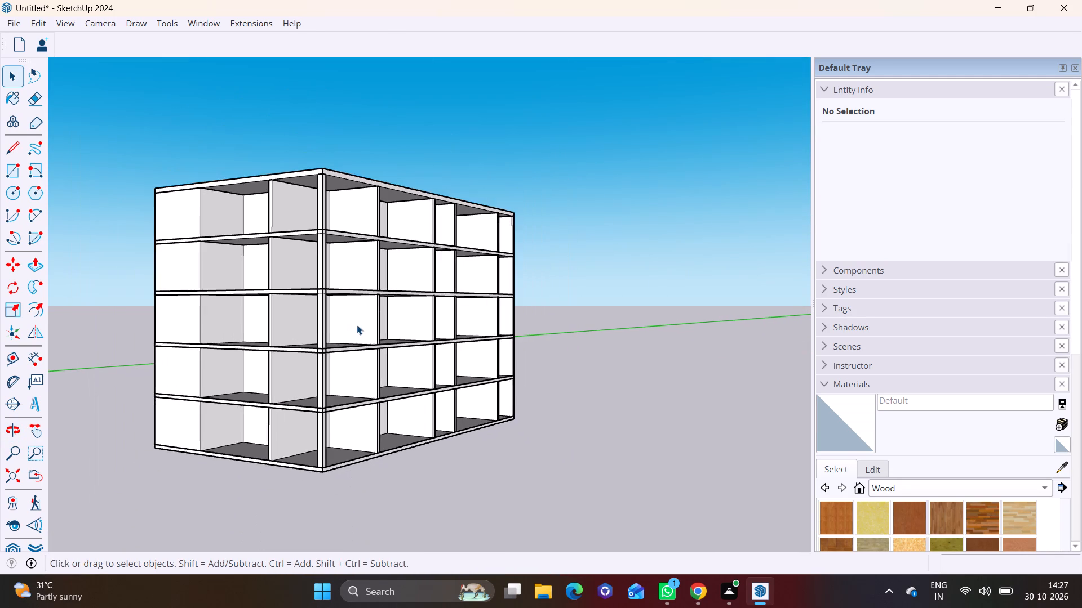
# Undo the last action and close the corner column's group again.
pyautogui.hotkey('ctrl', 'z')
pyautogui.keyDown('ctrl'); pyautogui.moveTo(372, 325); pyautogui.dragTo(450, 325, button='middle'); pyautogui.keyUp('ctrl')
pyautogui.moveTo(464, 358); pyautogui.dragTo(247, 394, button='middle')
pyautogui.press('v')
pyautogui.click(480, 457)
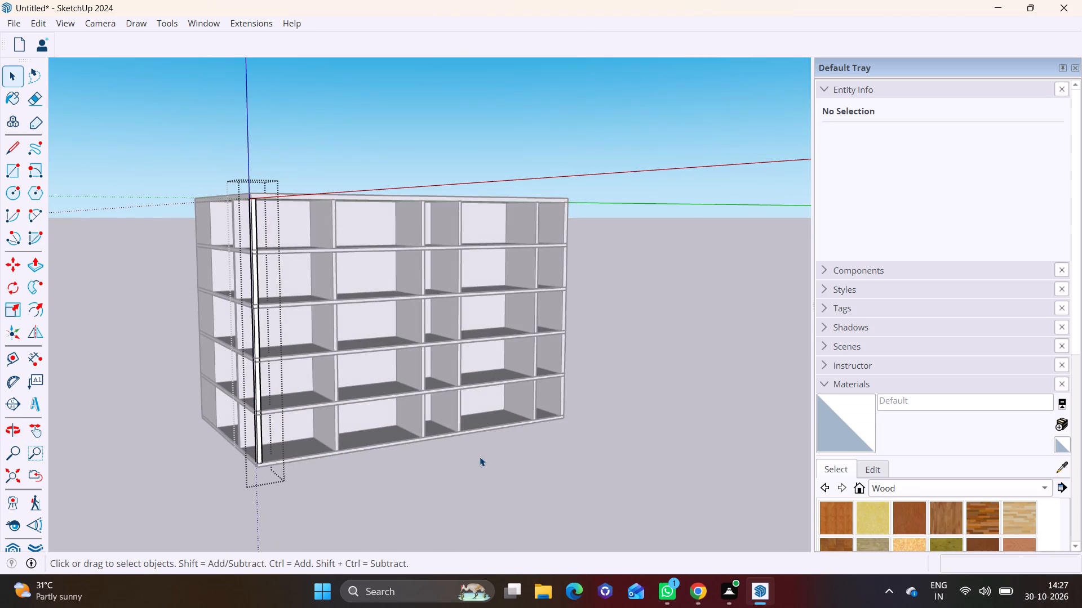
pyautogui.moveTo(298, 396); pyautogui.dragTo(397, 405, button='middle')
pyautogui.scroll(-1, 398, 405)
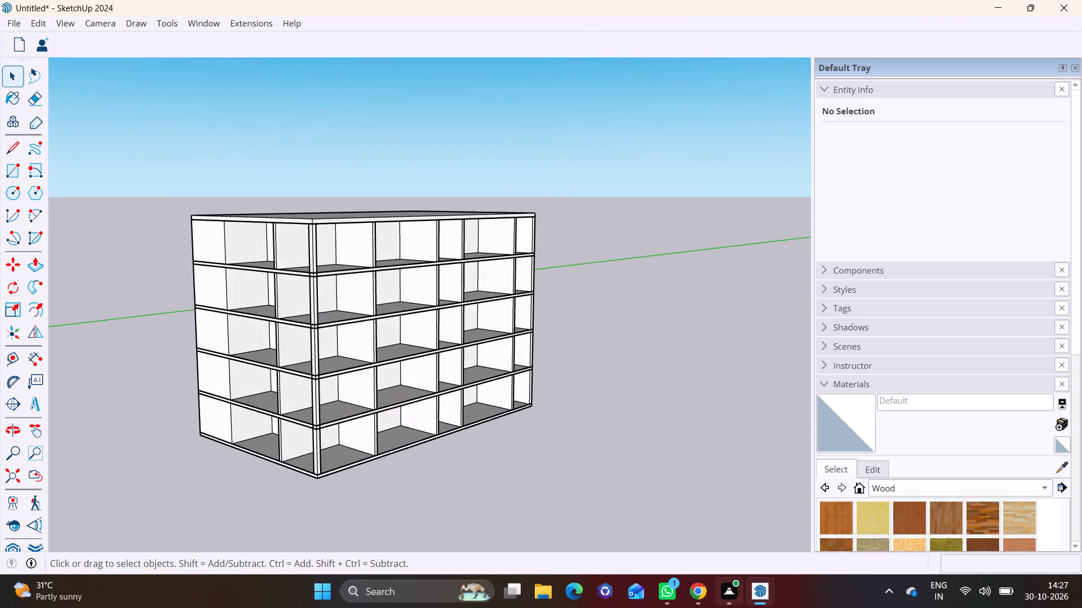
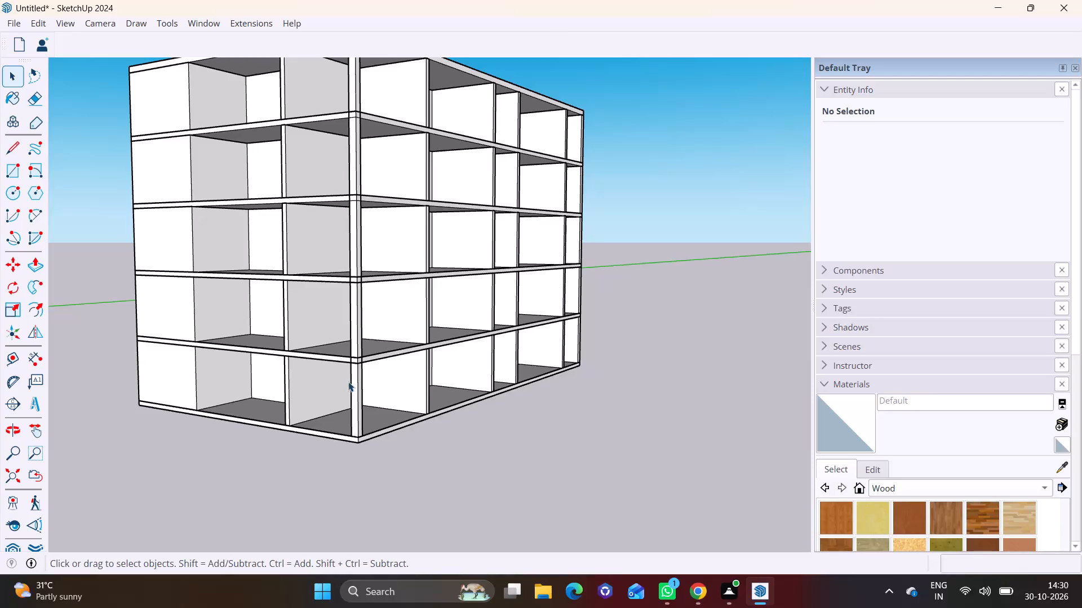
# Examine the building's open corner, front bays and lower storeys up close and from a distance.
pyautogui.scroll(-2, 348, 382)
pyautogui.moveTo(348, 382); pyautogui.dragTo(427, 350, button='middle')
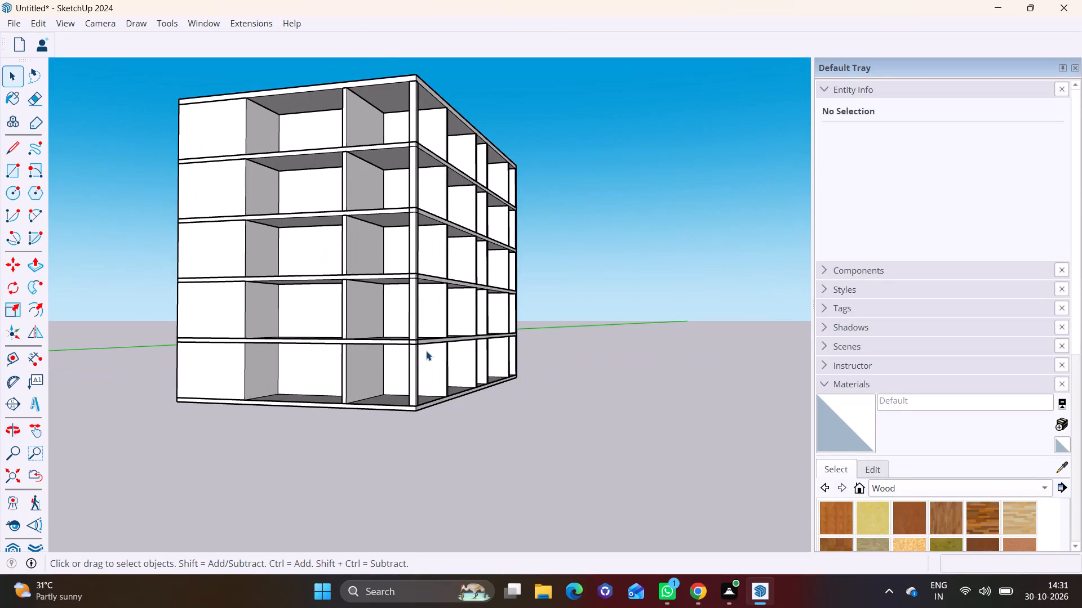
pyautogui.moveTo(427, 351); pyautogui.dragTo(460, 358, button='middle')
pyautogui.scroll(2, 370, 330)
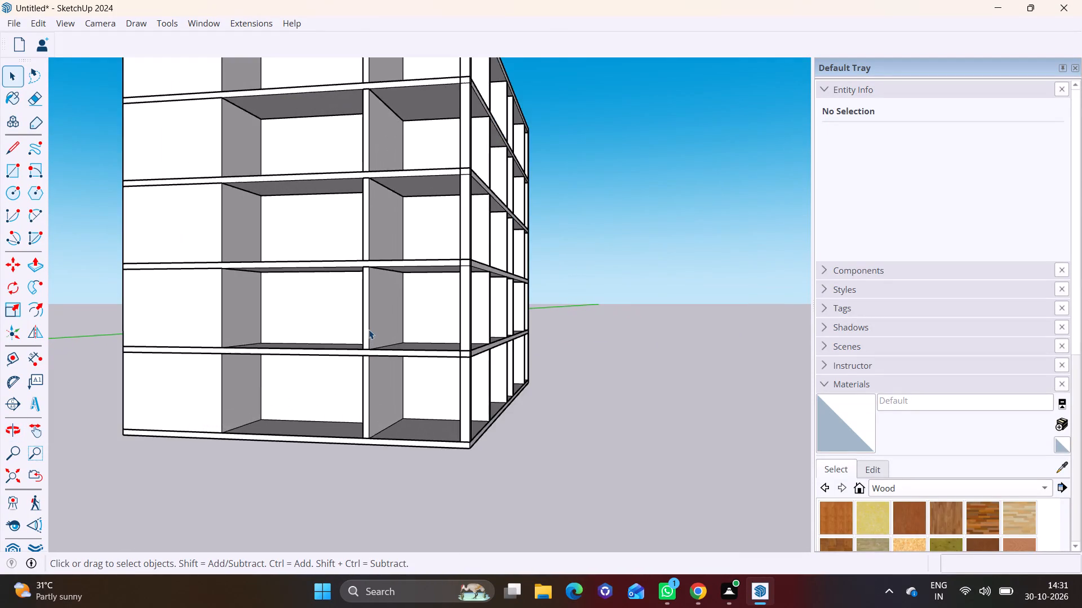
pyautogui.scroll(7, 369, 329)
pyautogui.keyDown('shift'); pyautogui.moveTo(350, 358); pyautogui.dragTo(401, 345, button='middle'); pyautogui.keyUp('shift')
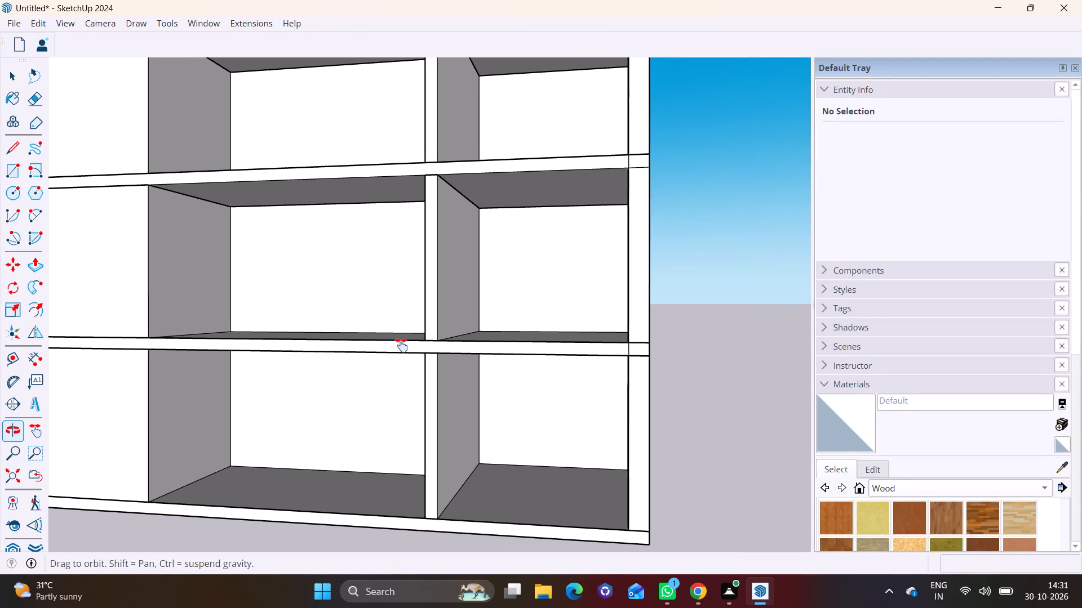
pyautogui.keyDown('shift'); pyautogui.moveTo(401, 345); pyautogui.dragTo(394, 359, button='middle'); pyautogui.keyUp('shift')
pyautogui.moveTo(394, 359); pyautogui.dragTo(368, 368, button='middle')
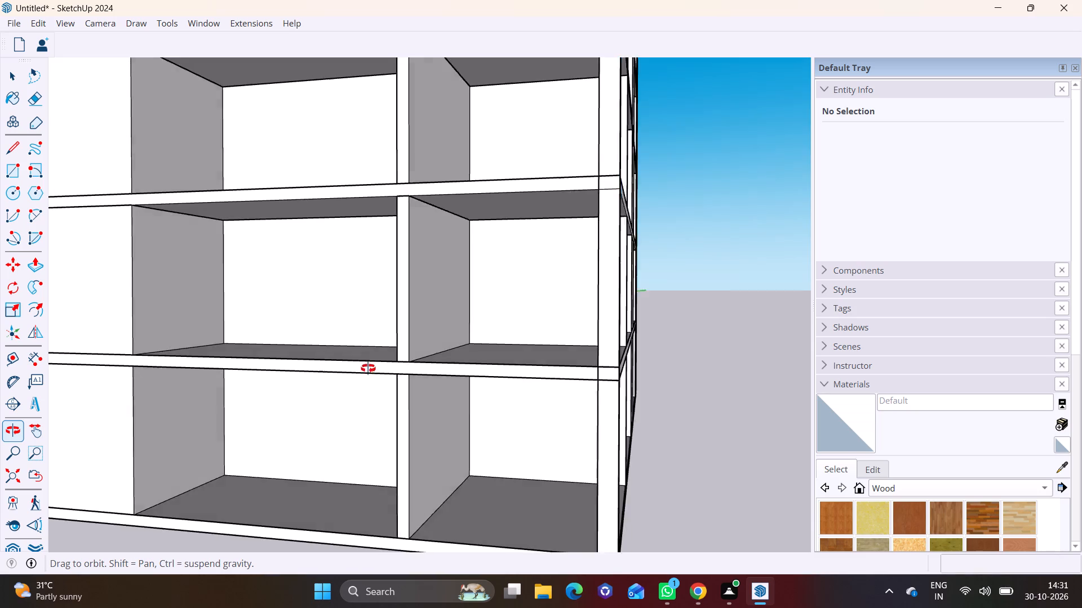
pyautogui.moveTo(368, 368); pyautogui.dragTo(379, 363, button='middle')
pyautogui.scroll(1, 339, 377)
pyautogui.scroll(4, 256, 342)
pyautogui.keyDown('shift'); pyautogui.moveTo(366, 400); pyautogui.dragTo(416, 315, button='middle'); pyautogui.keyUp('shift')
pyautogui.keyDown('shift'); pyautogui.moveTo(357, 435); pyautogui.dragTo(375, 350, button='middle'); pyautogui.keyUp('shift')
pyautogui.scroll(1, 247, 399)
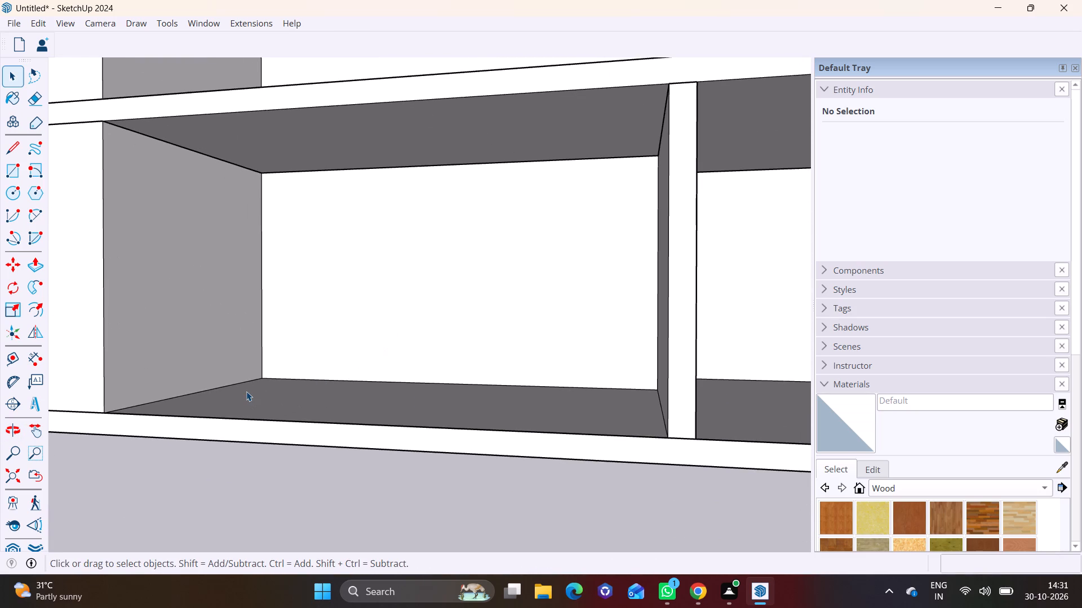
pyautogui.scroll(-1, 246, 391)
pyautogui.keyDown('shift'); pyautogui.moveTo(246, 391); pyautogui.dragTo(392, 489, button='middle'); pyautogui.keyUp('shift')
pyautogui.moveTo(349, 421); pyautogui.dragTo(429, 442, button='middle')
pyautogui.scroll(-6, 336, 401)
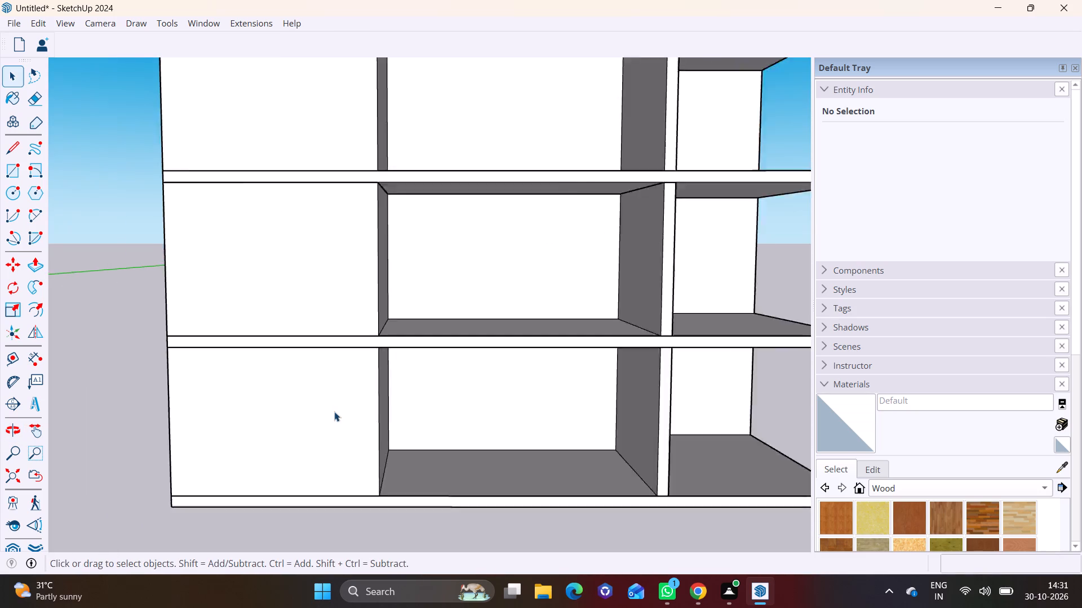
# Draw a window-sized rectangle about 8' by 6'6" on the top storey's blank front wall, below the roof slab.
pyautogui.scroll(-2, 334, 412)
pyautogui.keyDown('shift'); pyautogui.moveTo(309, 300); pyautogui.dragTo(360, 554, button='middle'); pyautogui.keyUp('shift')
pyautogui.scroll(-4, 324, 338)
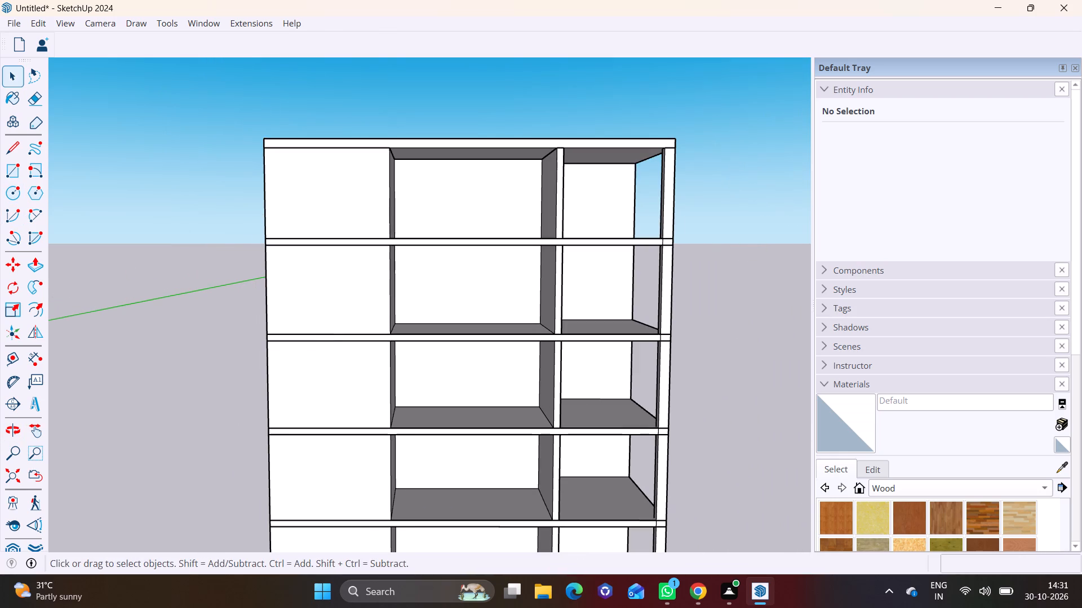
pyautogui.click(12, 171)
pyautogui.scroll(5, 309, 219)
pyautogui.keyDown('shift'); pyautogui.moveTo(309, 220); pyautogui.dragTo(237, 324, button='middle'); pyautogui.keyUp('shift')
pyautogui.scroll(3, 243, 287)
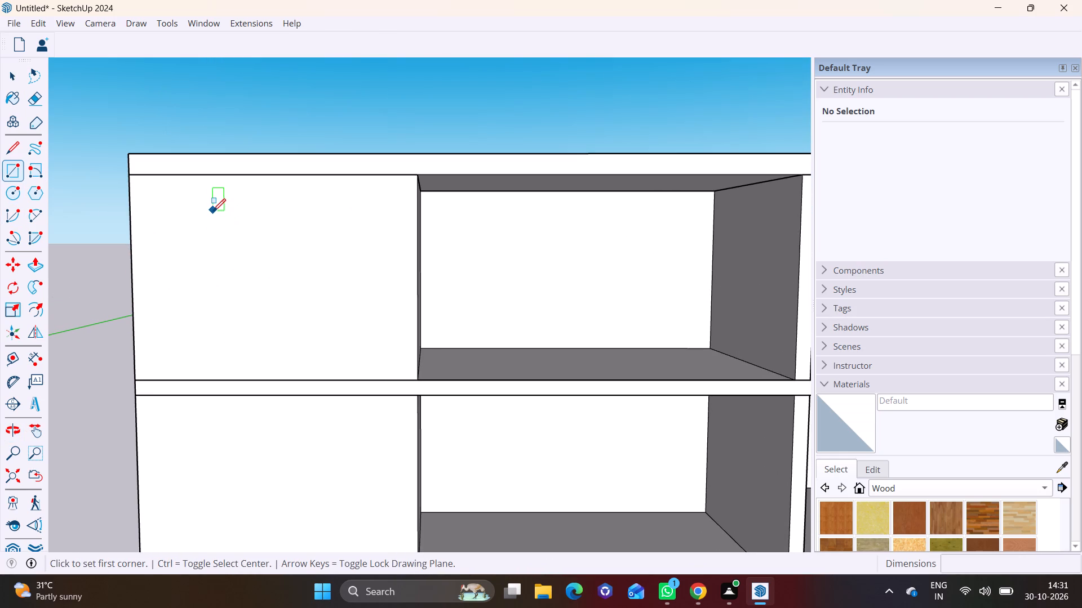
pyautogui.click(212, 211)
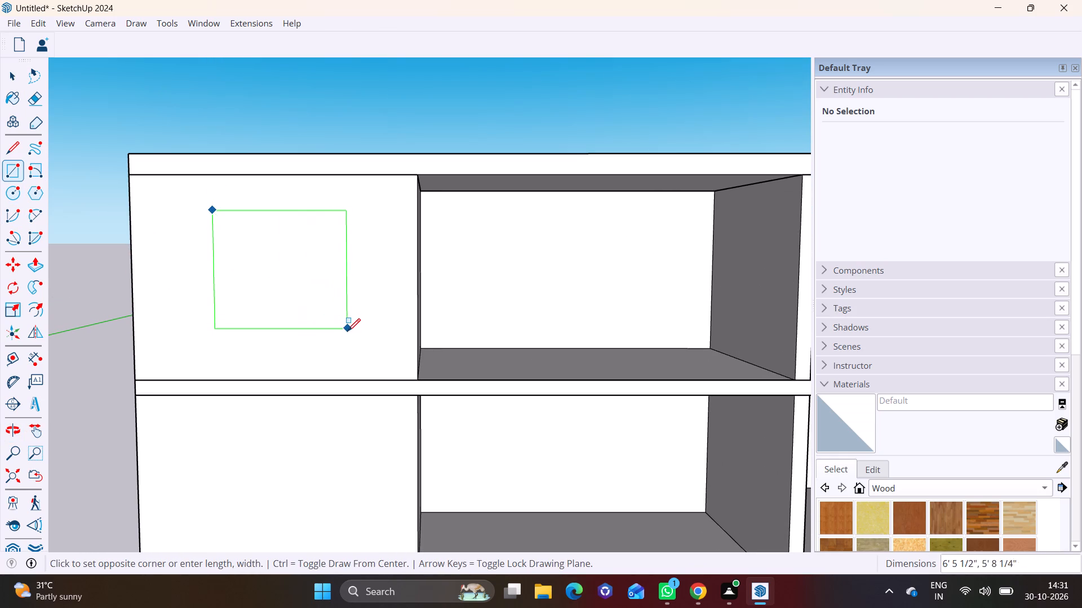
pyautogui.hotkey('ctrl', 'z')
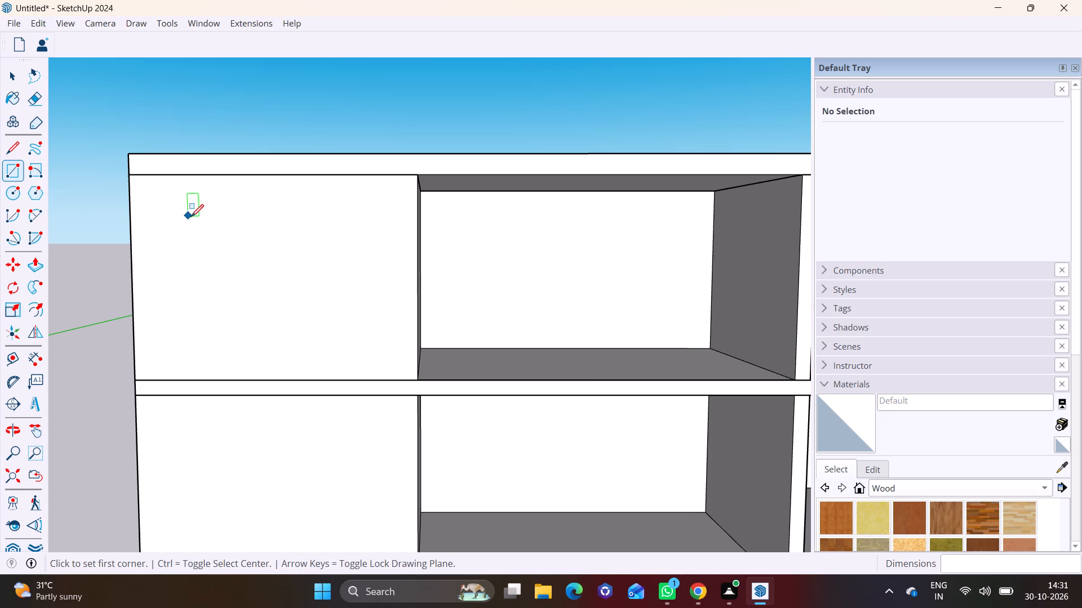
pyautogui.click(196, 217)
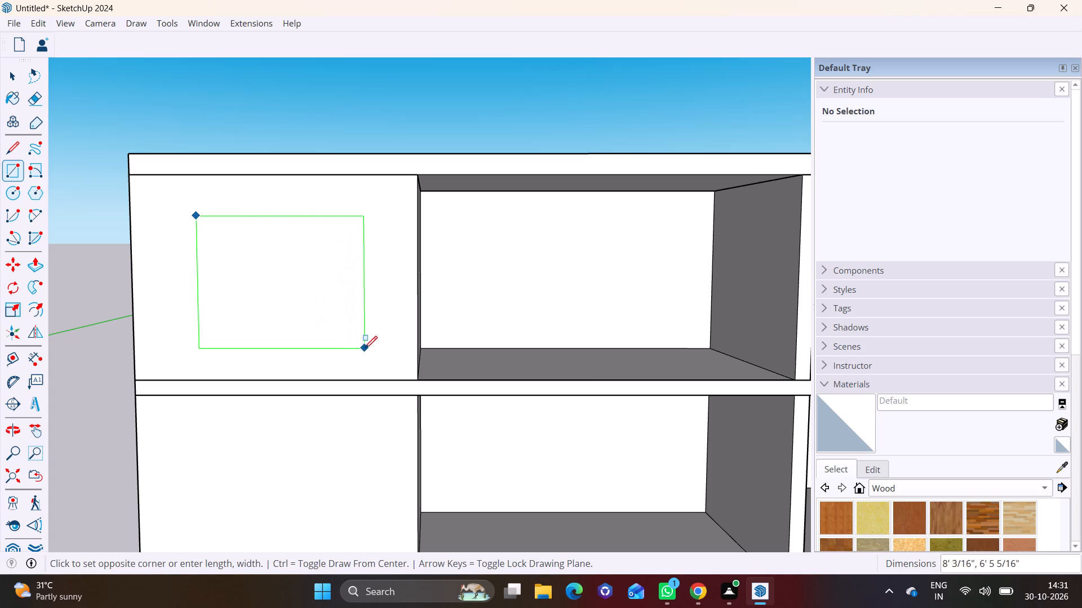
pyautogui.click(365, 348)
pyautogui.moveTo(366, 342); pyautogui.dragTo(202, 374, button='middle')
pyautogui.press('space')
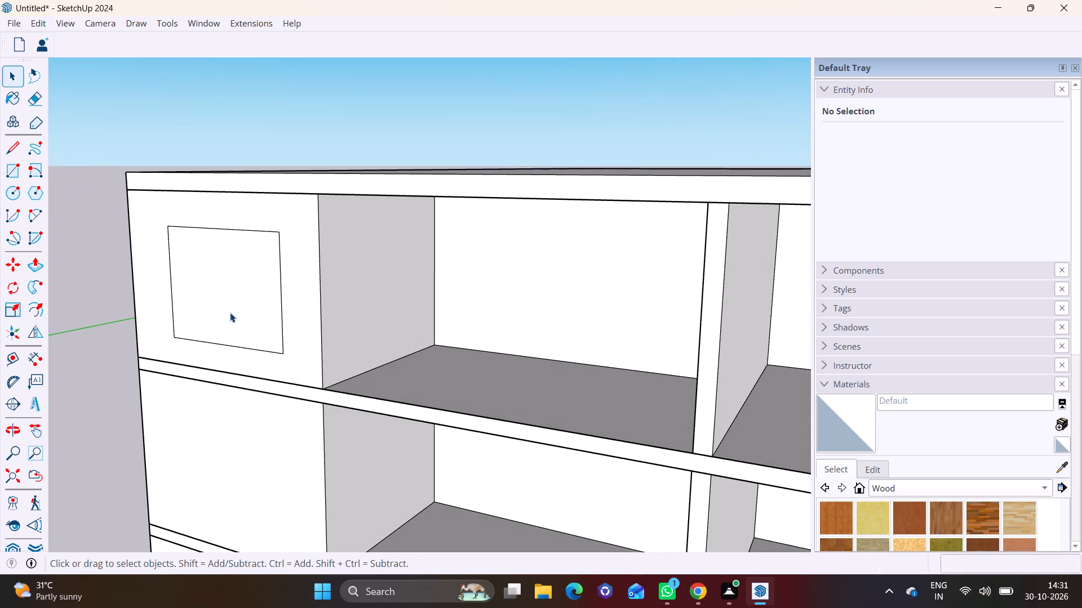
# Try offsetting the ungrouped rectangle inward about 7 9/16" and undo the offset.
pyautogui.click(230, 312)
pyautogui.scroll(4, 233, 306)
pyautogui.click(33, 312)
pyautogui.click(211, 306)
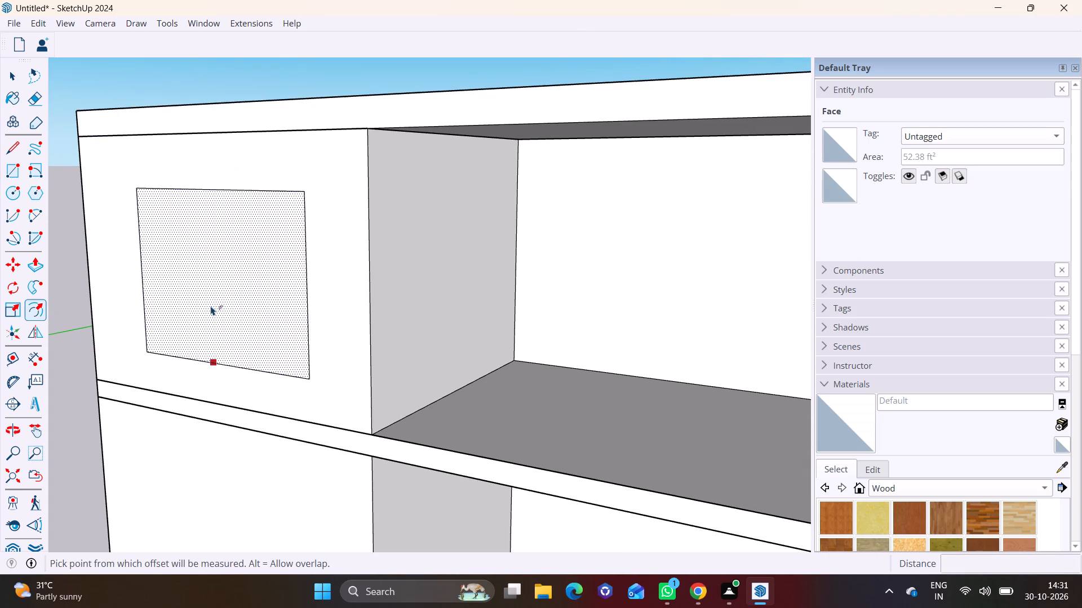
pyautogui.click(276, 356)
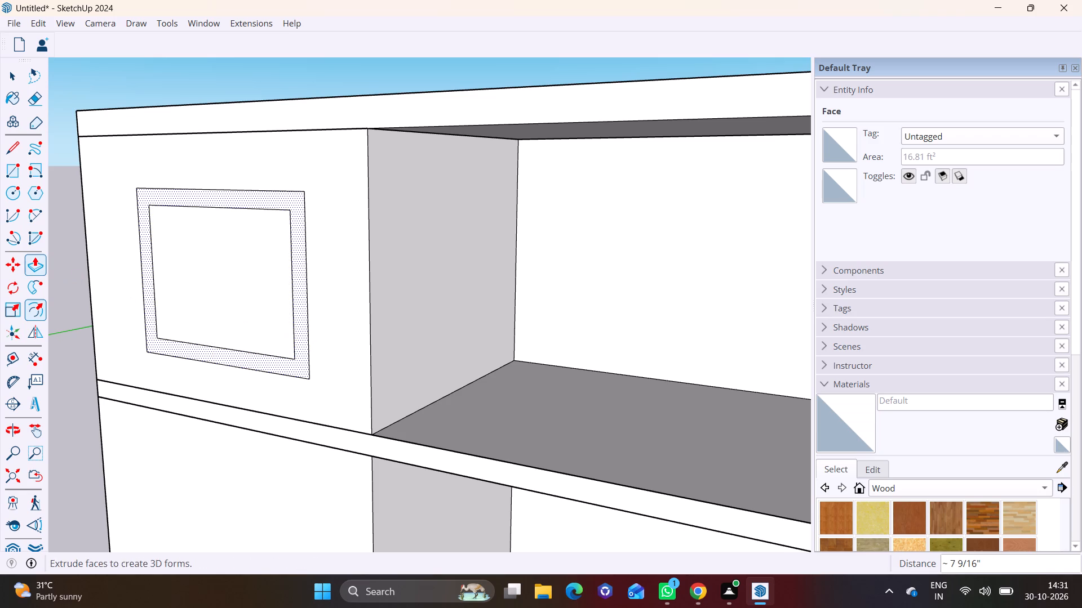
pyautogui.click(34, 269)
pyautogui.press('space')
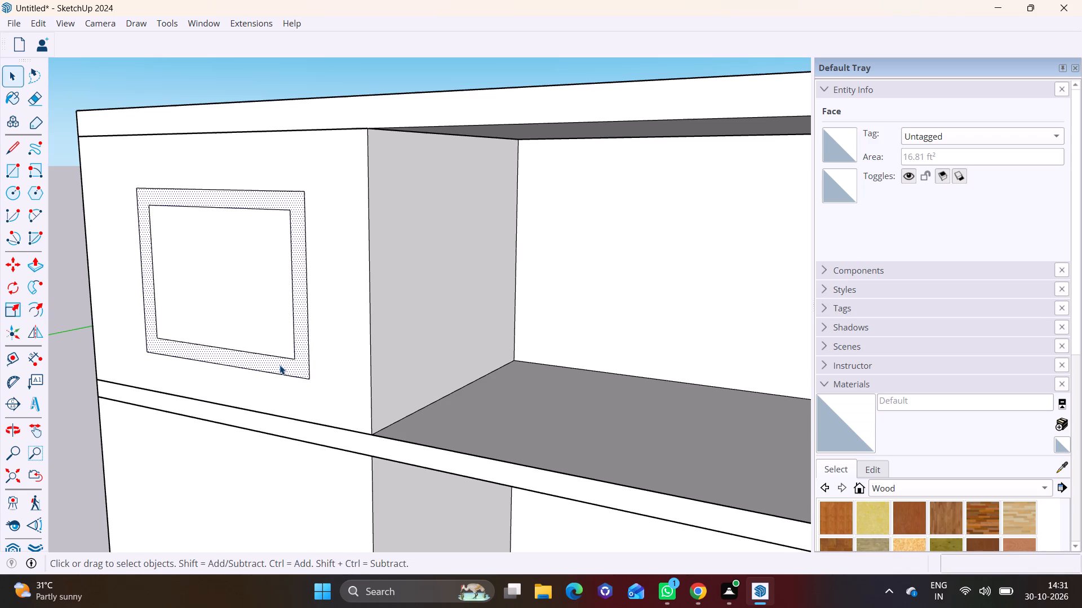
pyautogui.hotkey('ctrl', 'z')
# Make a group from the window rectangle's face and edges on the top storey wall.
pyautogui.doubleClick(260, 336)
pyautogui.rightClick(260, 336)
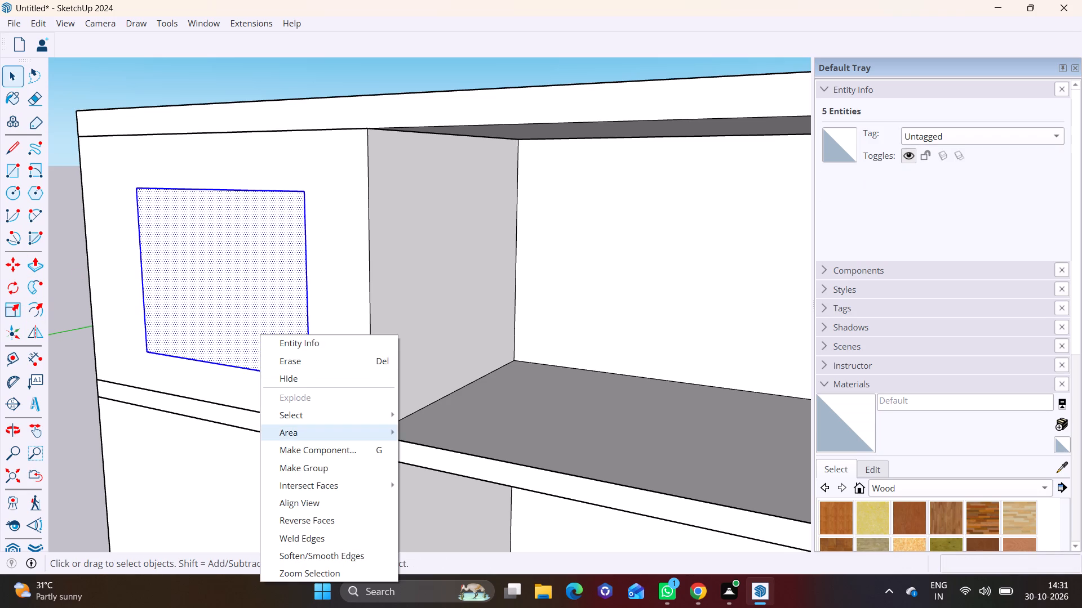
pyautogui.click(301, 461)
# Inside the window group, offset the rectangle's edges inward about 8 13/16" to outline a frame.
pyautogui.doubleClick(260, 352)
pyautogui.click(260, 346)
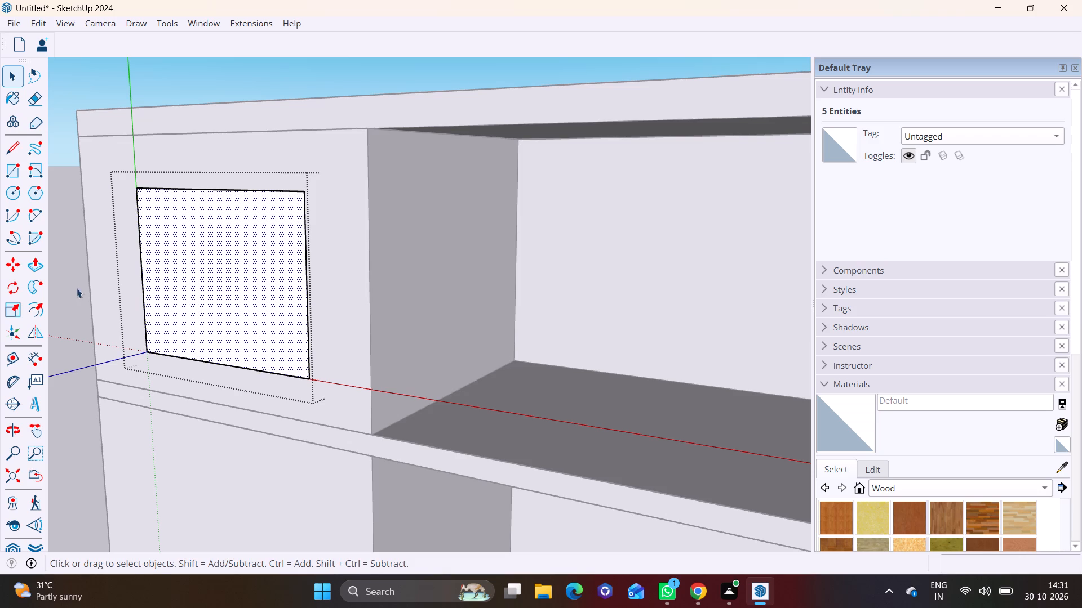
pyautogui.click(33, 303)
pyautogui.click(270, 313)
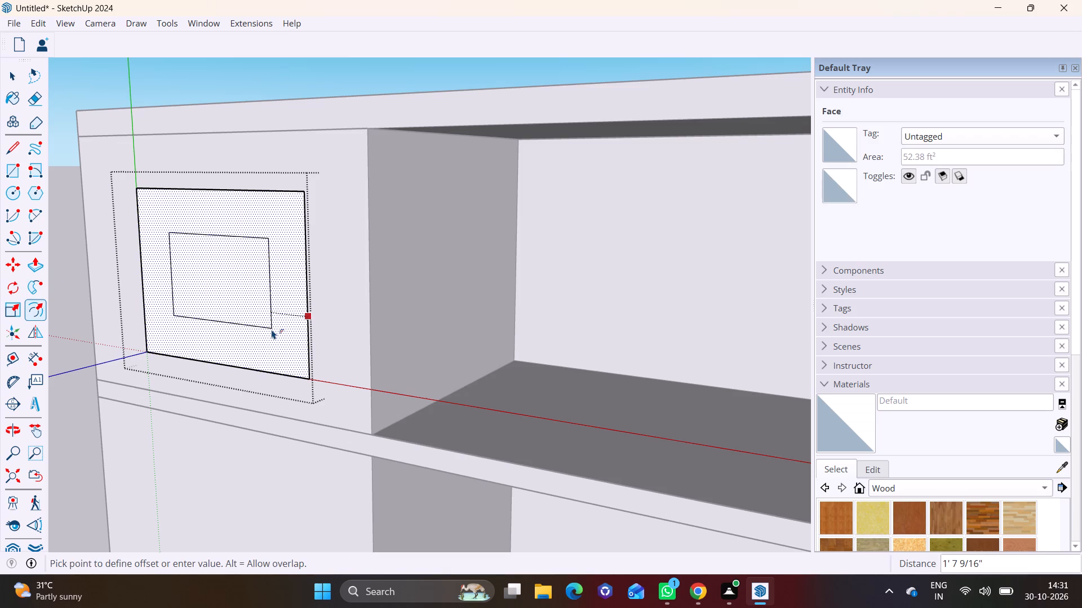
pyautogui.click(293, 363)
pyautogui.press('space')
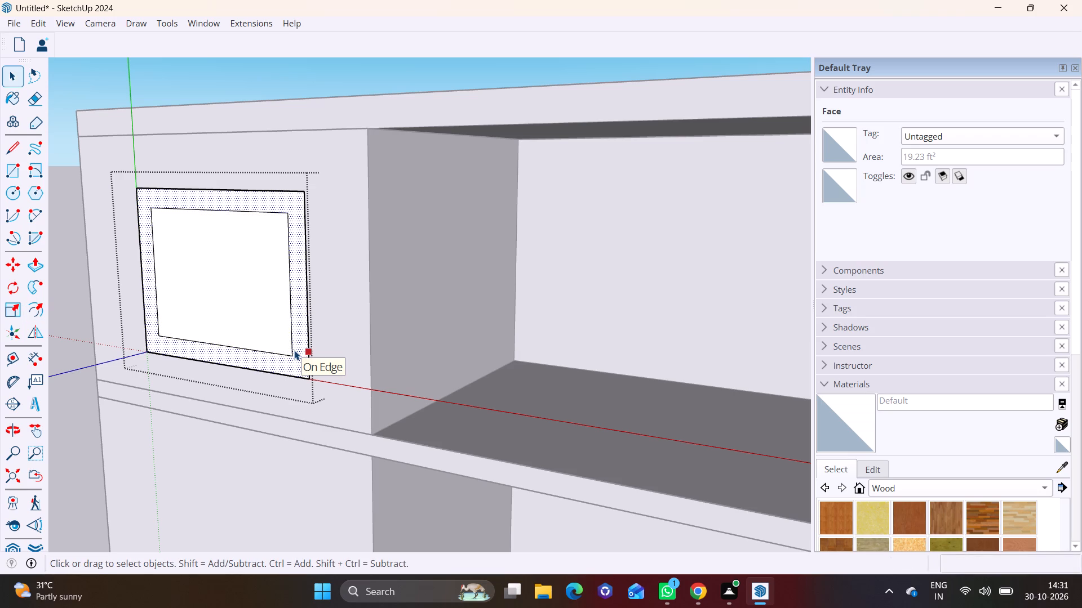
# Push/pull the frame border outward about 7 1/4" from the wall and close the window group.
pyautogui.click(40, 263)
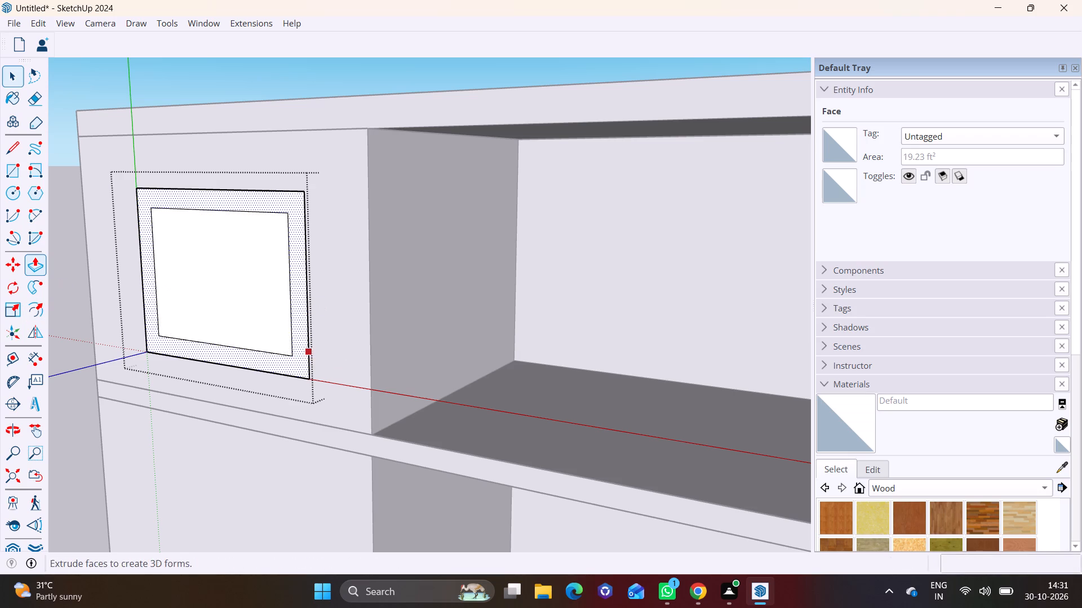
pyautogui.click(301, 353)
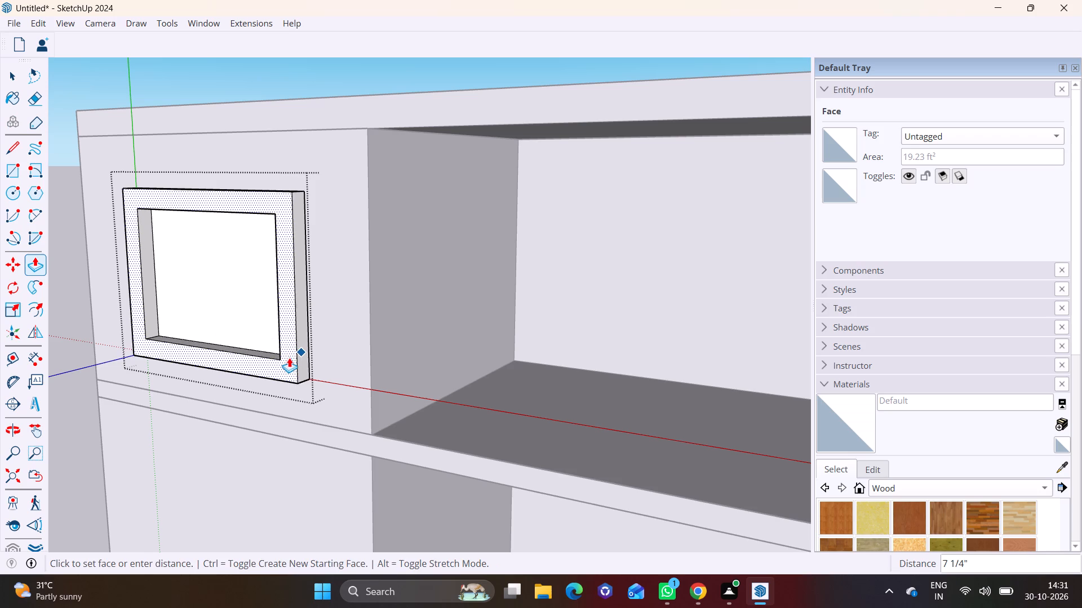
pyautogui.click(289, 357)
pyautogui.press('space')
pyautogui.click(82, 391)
# Examine the raised window frame's size and position on the top storey wall from several angles.
pyautogui.moveTo(235, 419); pyautogui.dragTo(255, 390, button='middle')
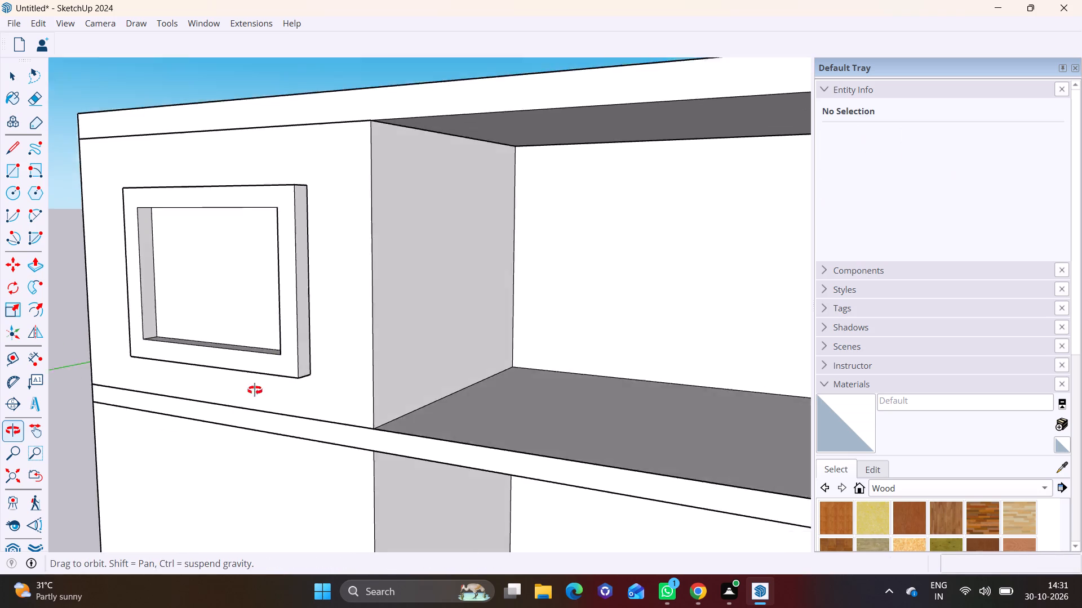
pyautogui.moveTo(255, 390); pyautogui.dragTo(330, 423, button='middle')
pyautogui.scroll(-4, 330, 423)
pyautogui.keyDown('shift'); pyautogui.moveTo(330, 425); pyautogui.dragTo(342, 330, button='middle'); pyautogui.keyUp('shift')
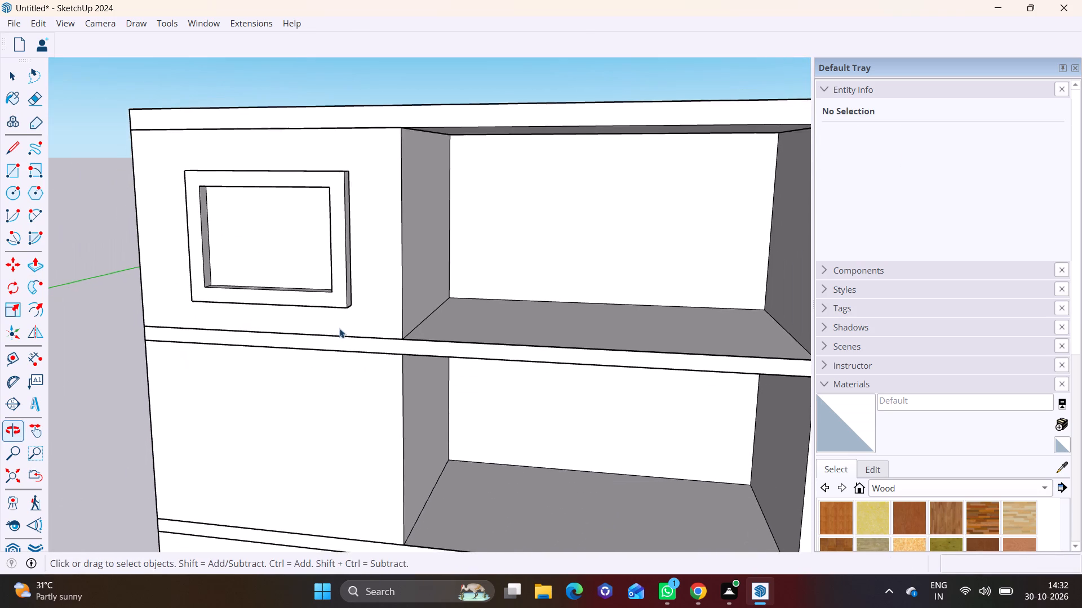
pyautogui.scroll(-7, 334, 330)
pyautogui.moveTo(328, 372); pyautogui.dragTo(391, 329, button='middle')
pyautogui.scroll(3, 357, 279)
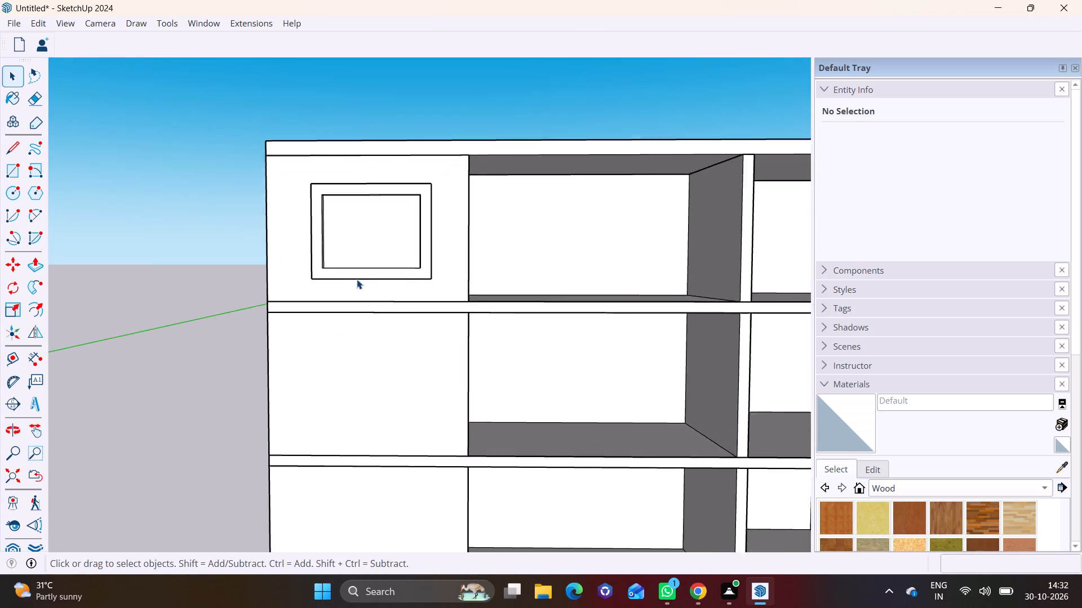
pyautogui.scroll(1, 357, 279)
pyautogui.scroll(-2, 357, 279)
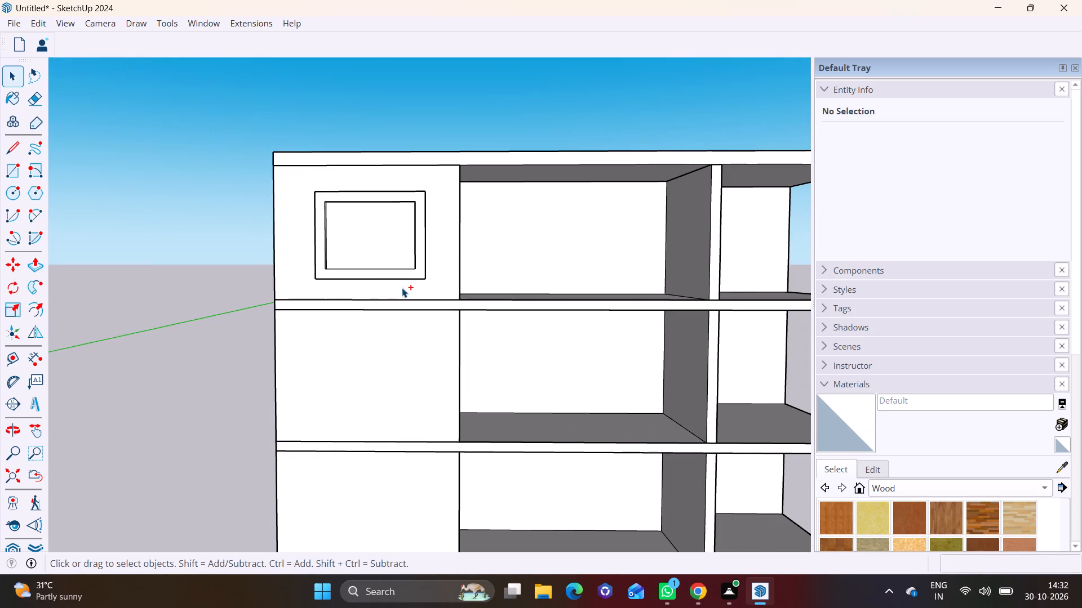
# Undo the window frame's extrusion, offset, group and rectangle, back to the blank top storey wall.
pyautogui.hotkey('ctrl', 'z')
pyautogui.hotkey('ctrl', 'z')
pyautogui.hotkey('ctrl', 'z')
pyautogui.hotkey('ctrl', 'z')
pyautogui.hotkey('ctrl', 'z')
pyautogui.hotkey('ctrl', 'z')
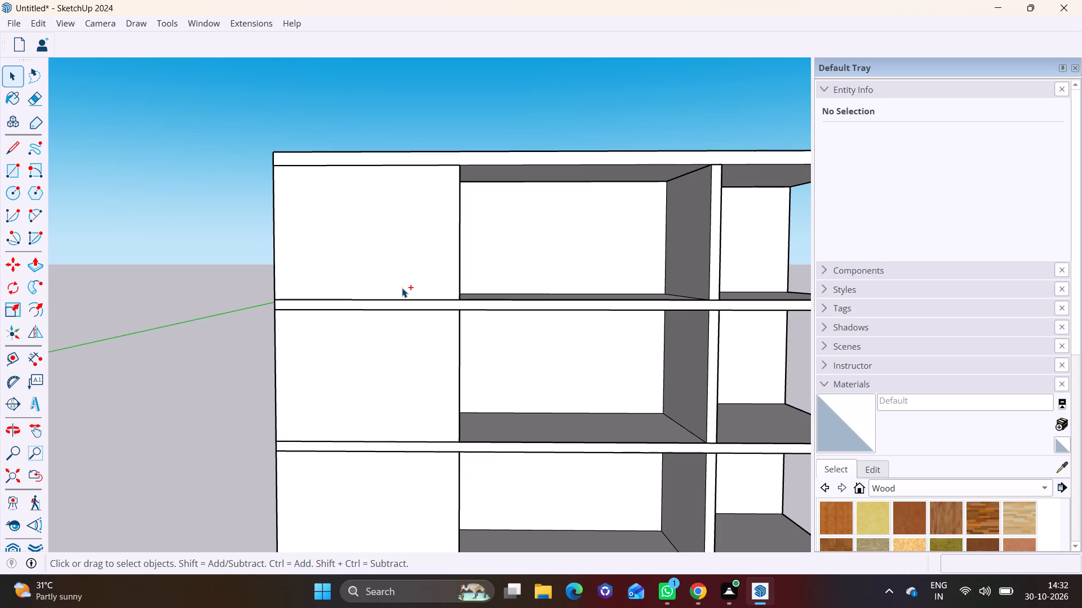
# Draw a smaller window rectangle about 6'7" by 5'9" on the top storey's blank front wall.
pyautogui.keyDown('shift'); pyautogui.moveTo(402, 284); pyautogui.dragTo(369, 341, button='middle'); pyautogui.keyUp('shift')
pyautogui.scroll(3, 338, 316)
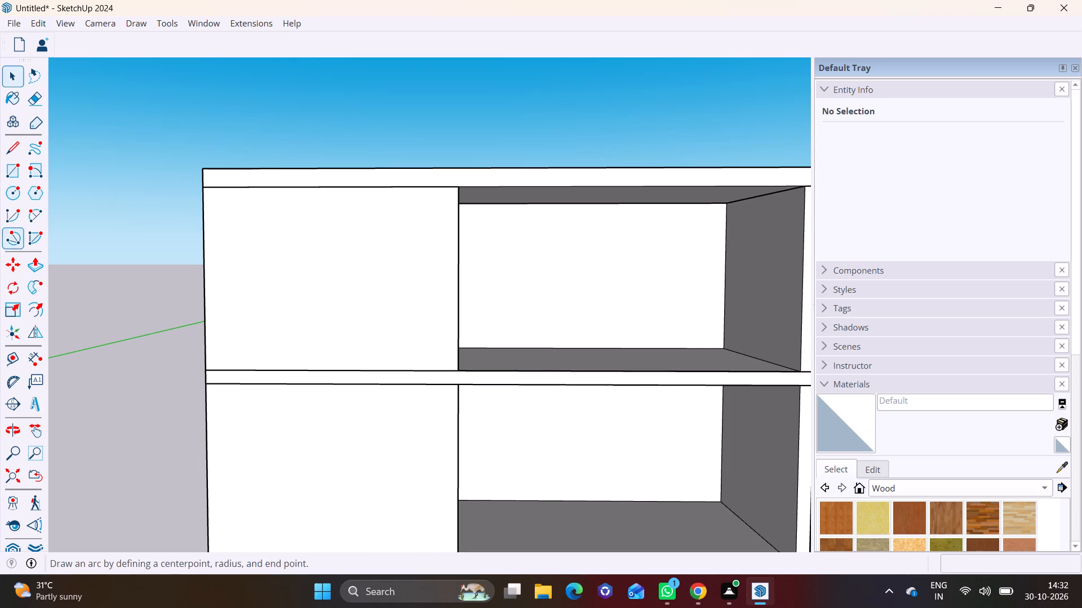
pyautogui.click(13, 166)
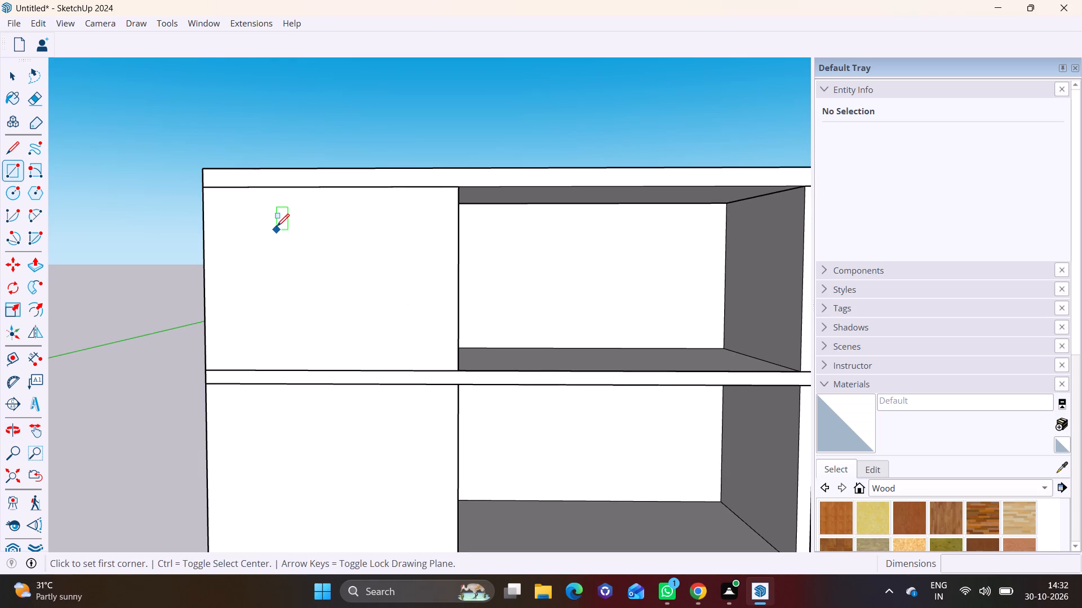
pyautogui.click(277, 226)
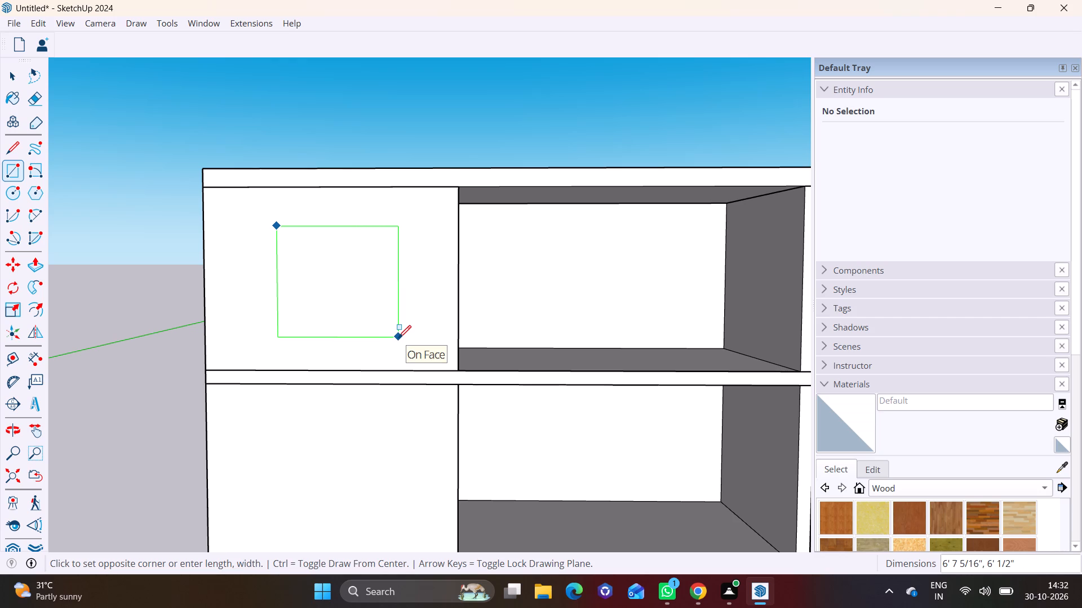
pyautogui.click(398, 332)
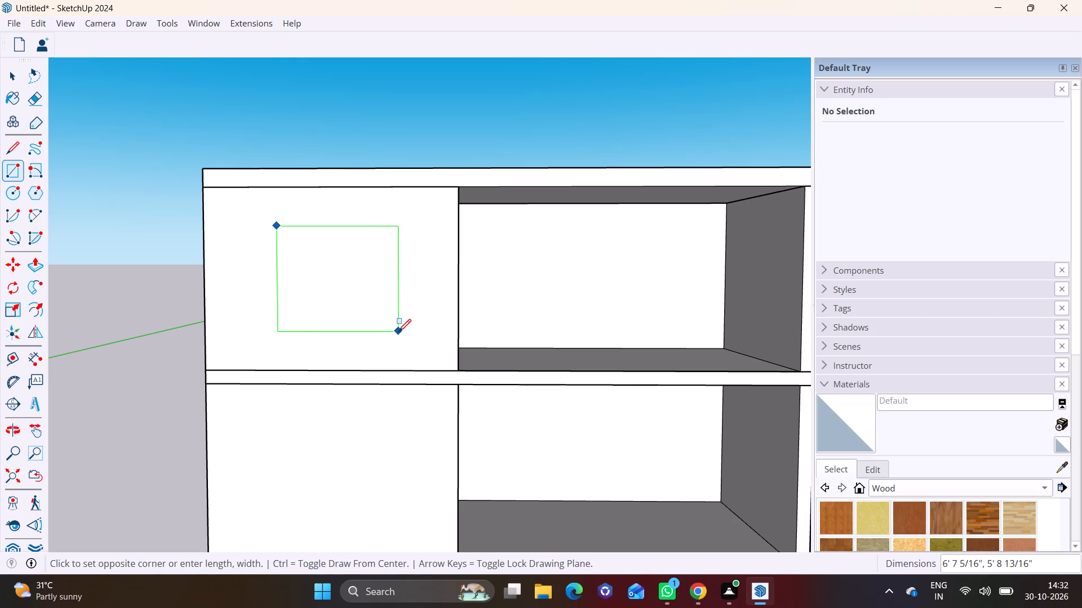
pyautogui.moveTo(411, 333); pyautogui.dragTo(278, 386, button='middle')
pyautogui.scroll(6, 234, 328)
pyautogui.press('space')
# Make a group from the new window rectangle's face and edges.
pyautogui.doubleClick(230, 324)
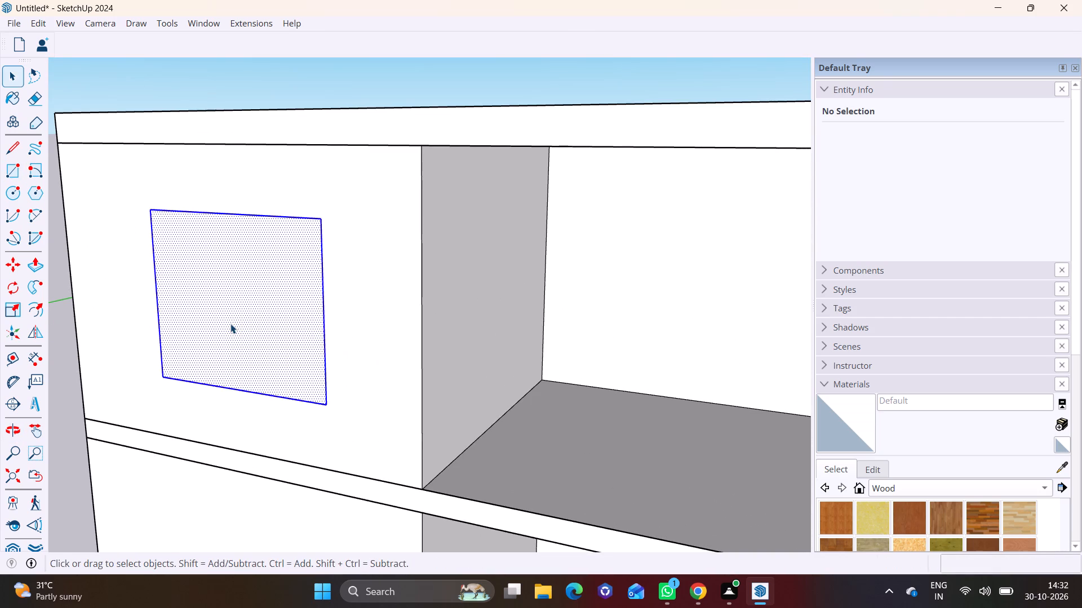
pyautogui.rightClick(230, 324)
pyautogui.click(285, 454)
# Inside the new group, offset the rectangle inward about 8 3/16" to outline the window frame, and select the frame border.
pyautogui.tripleClick(232, 317)
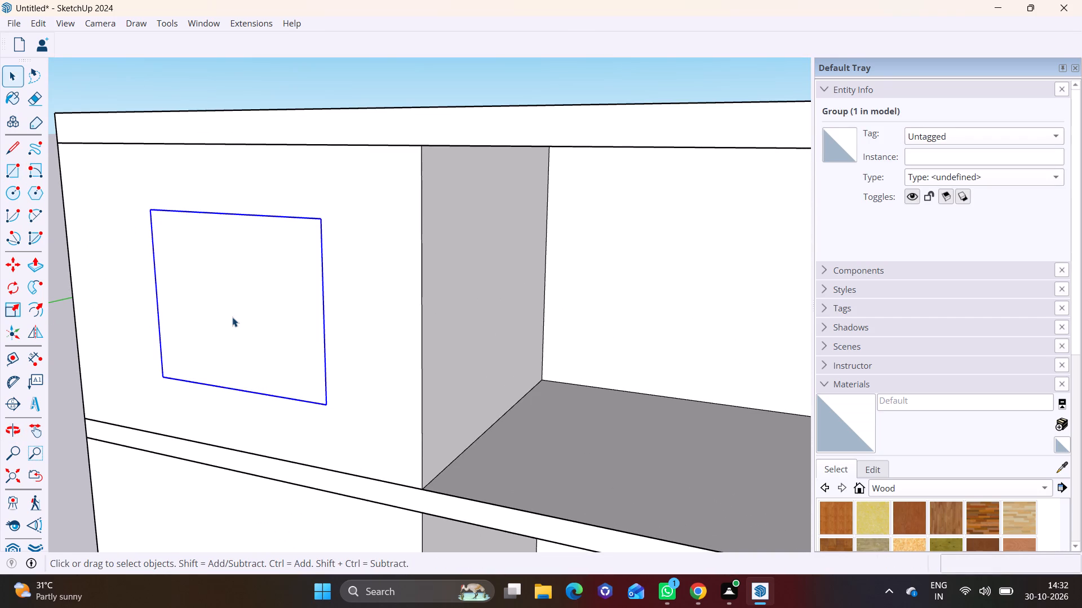
pyautogui.click(178, 310)
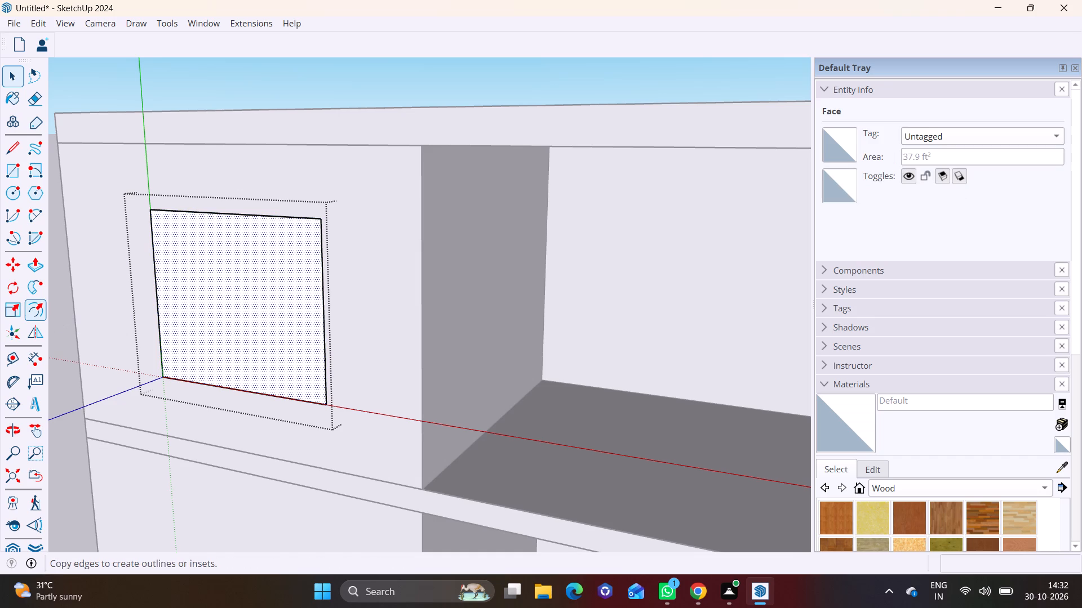
pyautogui.click(37, 312)
pyautogui.click(218, 319)
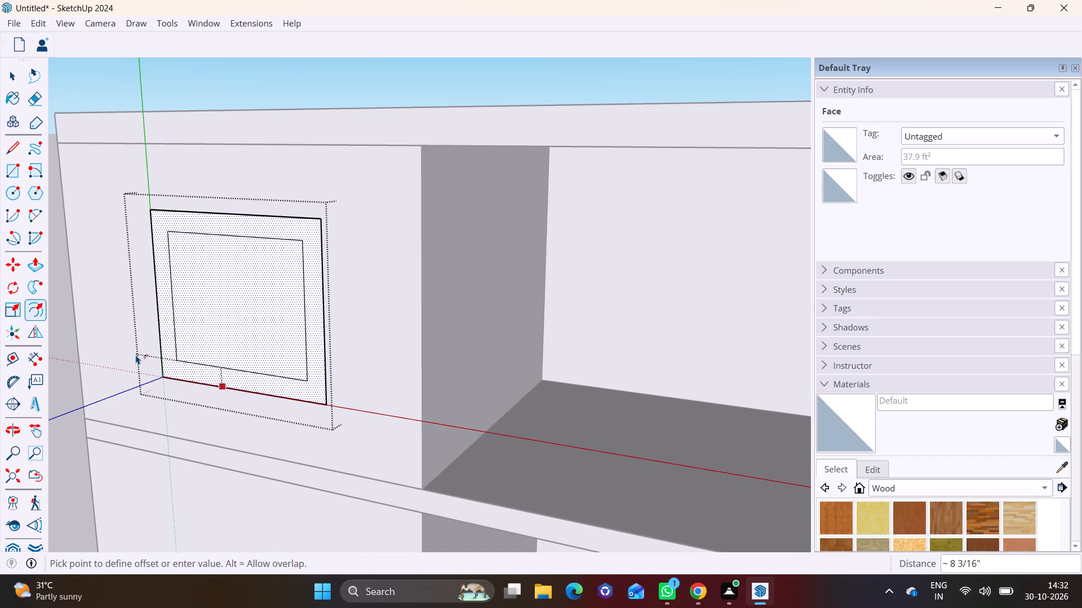
pyautogui.click(136, 355)
pyautogui.press('space')
pyautogui.click(195, 374)
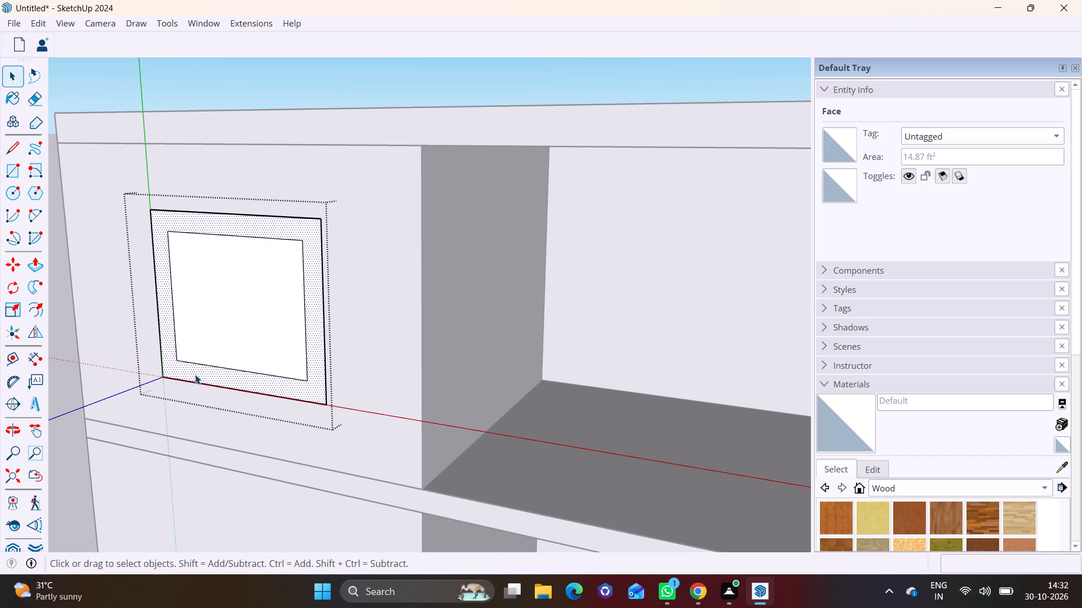
# Push/Pull the selected window frame border outward about 5 13/16" and leave the group.
pyautogui.click(33, 266)
pyautogui.click(320, 363)
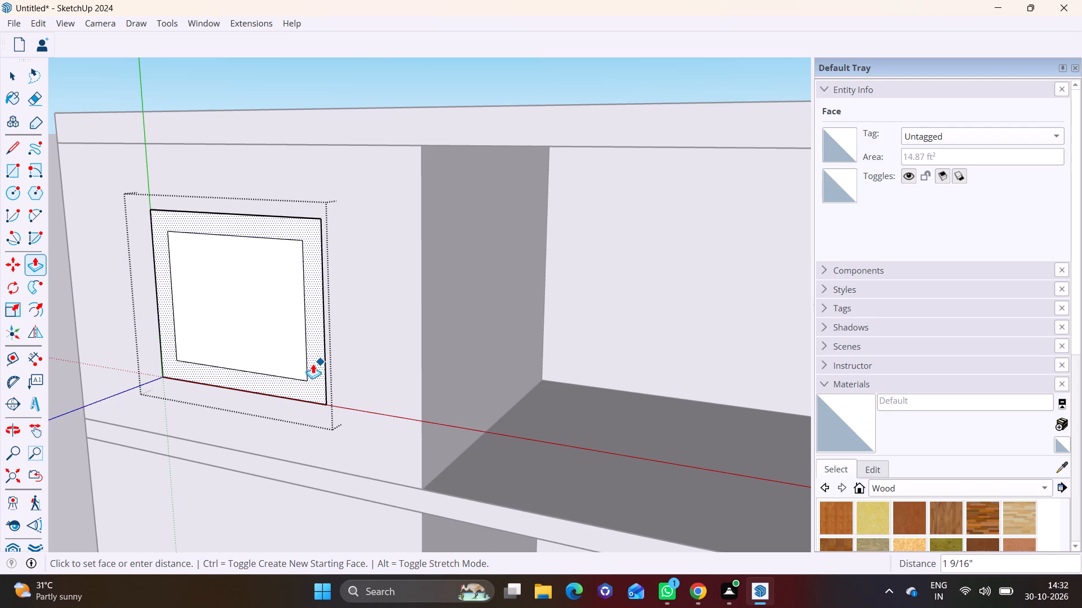
pyautogui.click(311, 365)
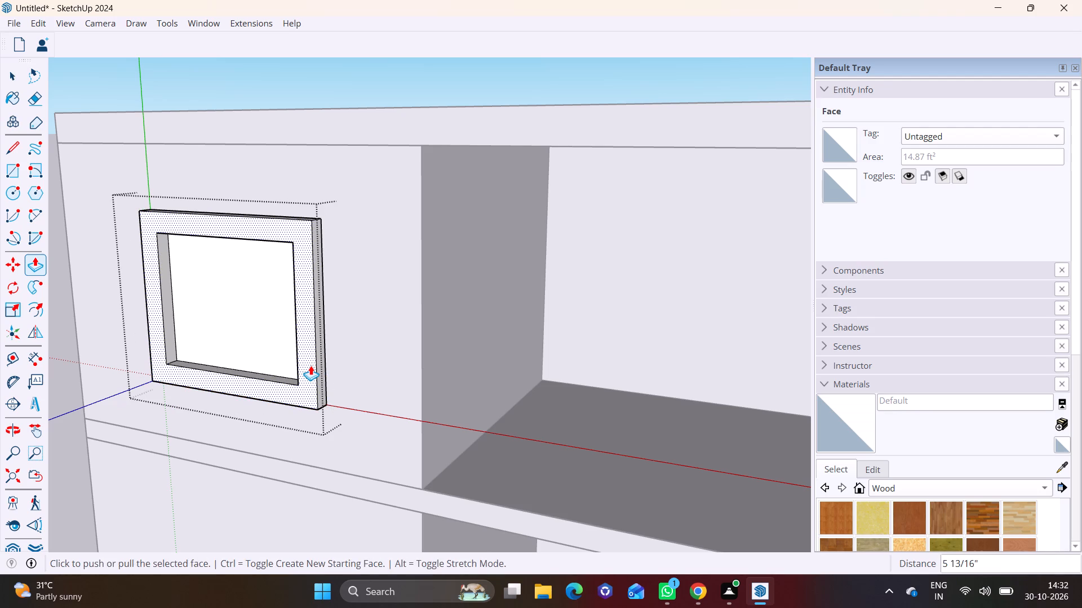
pyautogui.press('space')
pyautogui.click(70, 346)
# Copy the window frame group straight down about 10'7" onto the fourth storey's blank front wall.
pyautogui.scroll(-2, 164, 382)
pyautogui.moveTo(256, 427); pyautogui.dragTo(382, 364, button='middle')
pyautogui.scroll(-7, 347, 386)
pyautogui.keyDown('shift'); pyautogui.moveTo(365, 414); pyautogui.dragTo(373, 319, button='middle'); pyautogui.keyUp('shift')
pyautogui.moveTo(367, 356); pyautogui.dragTo(370, 378, button='middle')
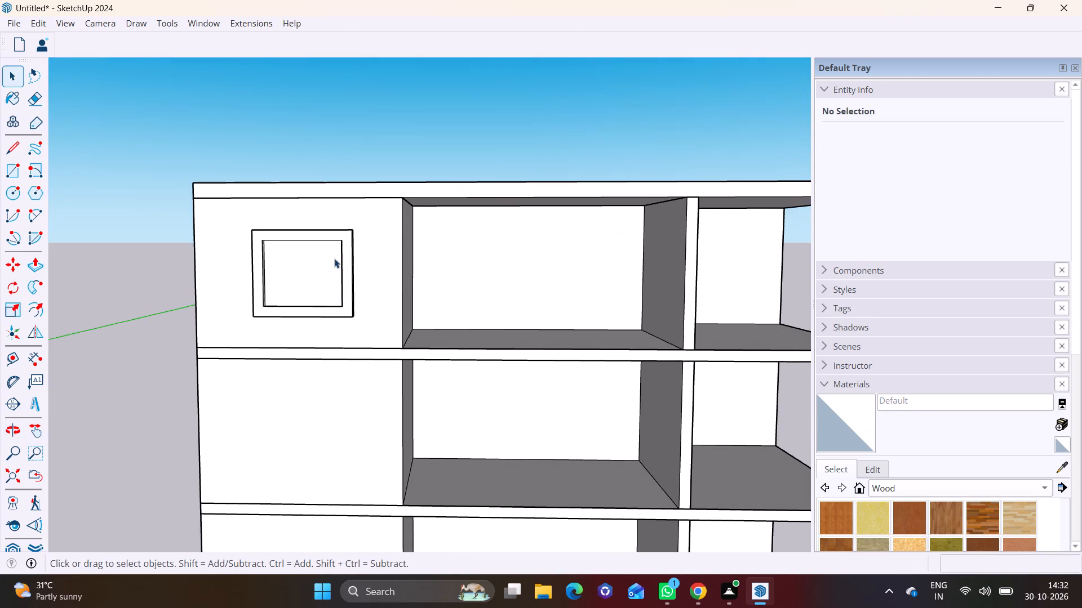
pyautogui.click(346, 249)
pyautogui.scroll(2, 294, 313)
pyautogui.moveTo(294, 313); pyautogui.dragTo(478, 347, button='middle')
pyautogui.keyDown('shift'); pyautogui.moveTo(459, 367); pyautogui.dragTo(453, 272, button='middle'); pyautogui.keyUp('shift')
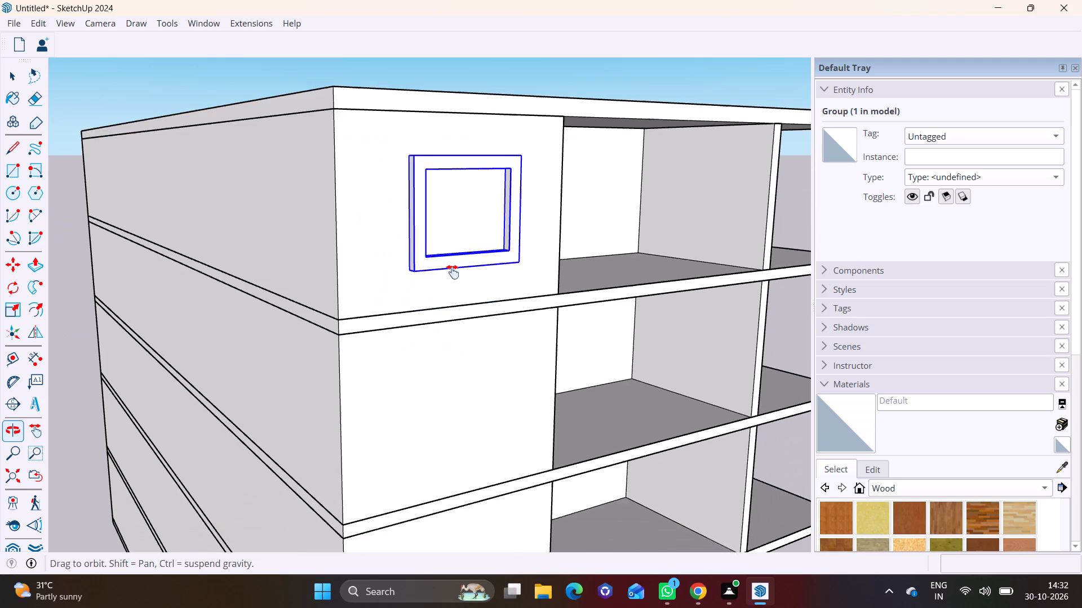
pyautogui.keyDown('shift'); pyautogui.moveTo(453, 272); pyautogui.dragTo(452, 270, button='middle'); pyautogui.keyUp('shift')
pyautogui.press('m')
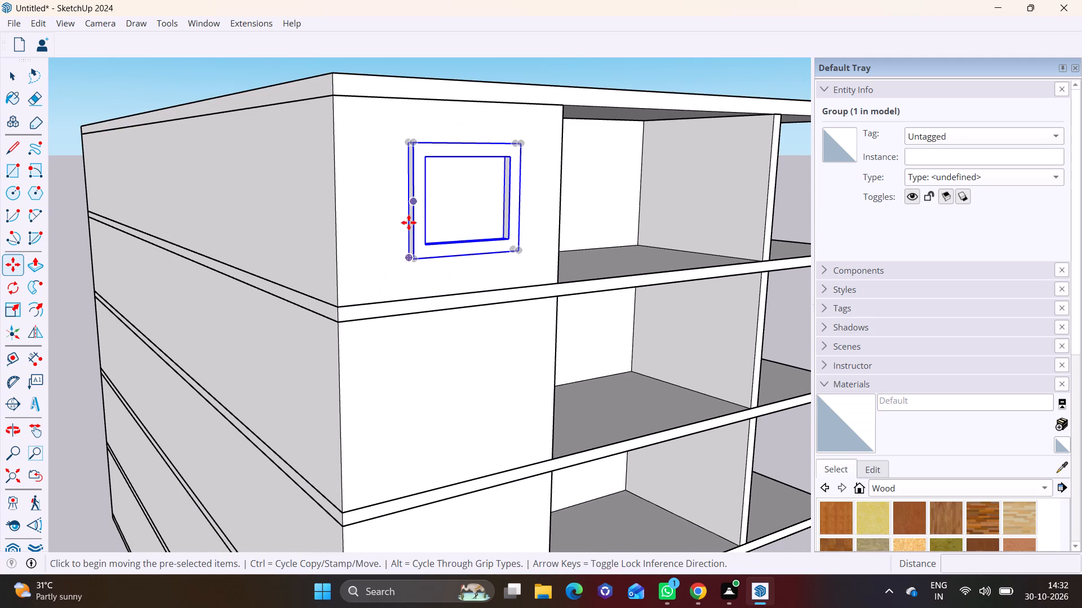
pyautogui.click(410, 256)
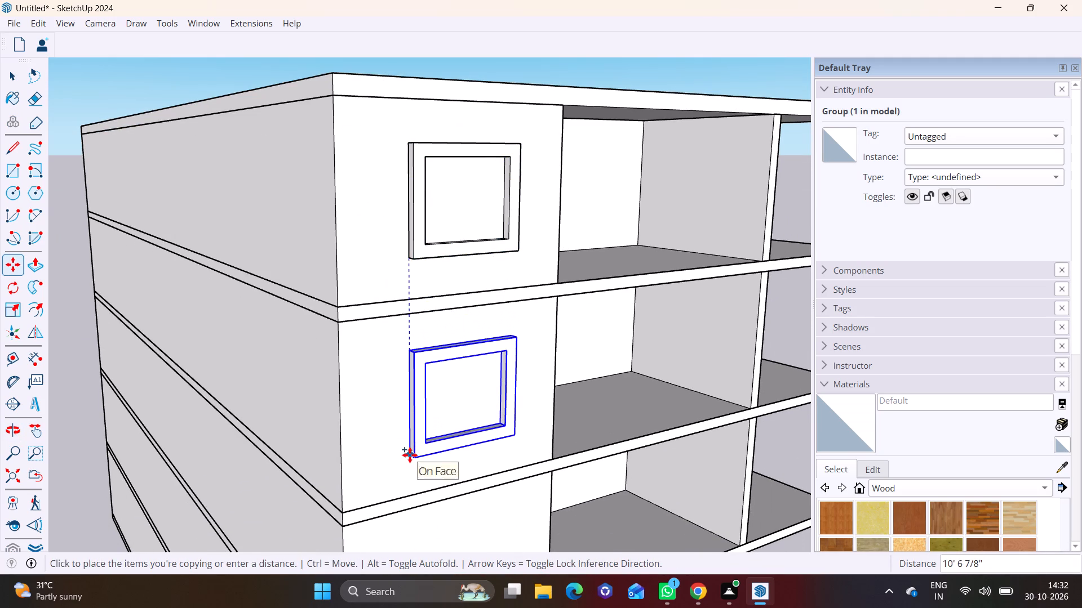
pyautogui.click(411, 456)
# Copy the fourth-storey window frame straight down about 10'10" onto the third storey's front wall.
pyautogui.keyDown('shift'); pyautogui.moveTo(445, 442); pyautogui.dragTo(461, 278, button='middle'); pyautogui.keyUp('shift')
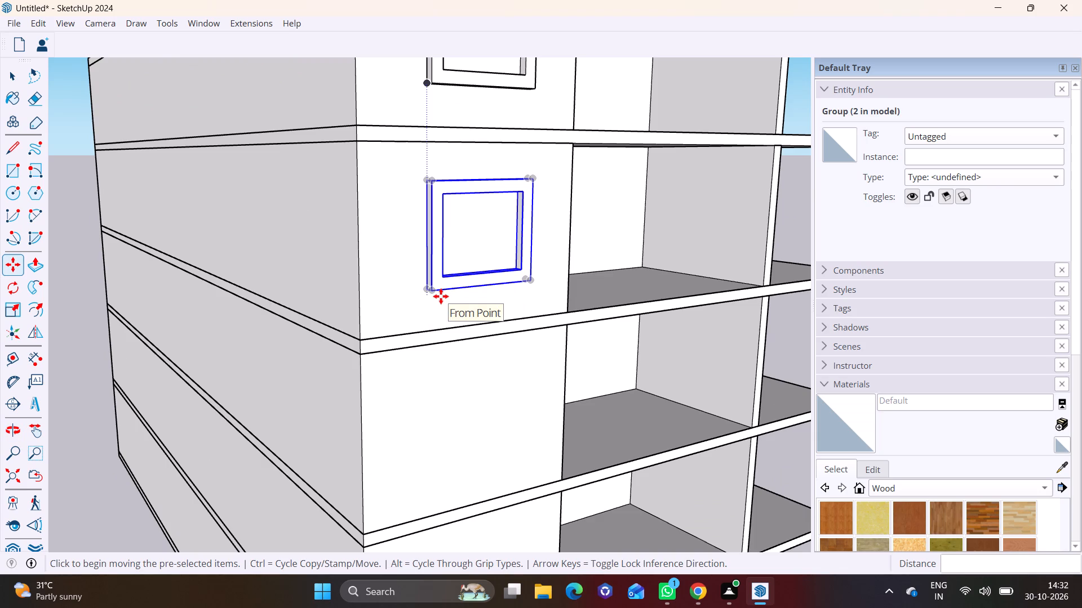
pyautogui.click(426, 292)
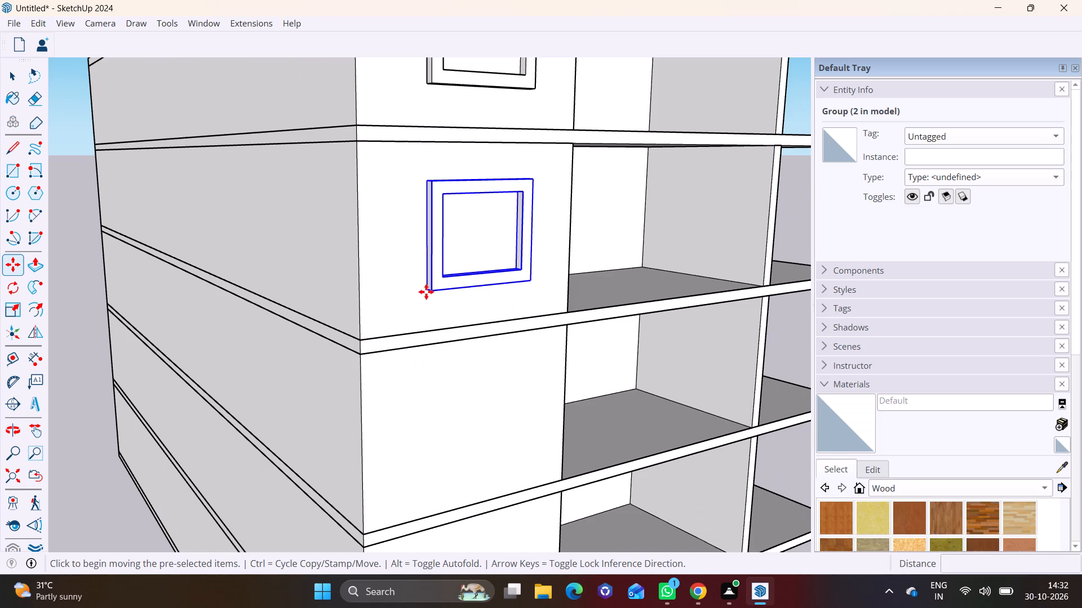
pyautogui.click(426, 480)
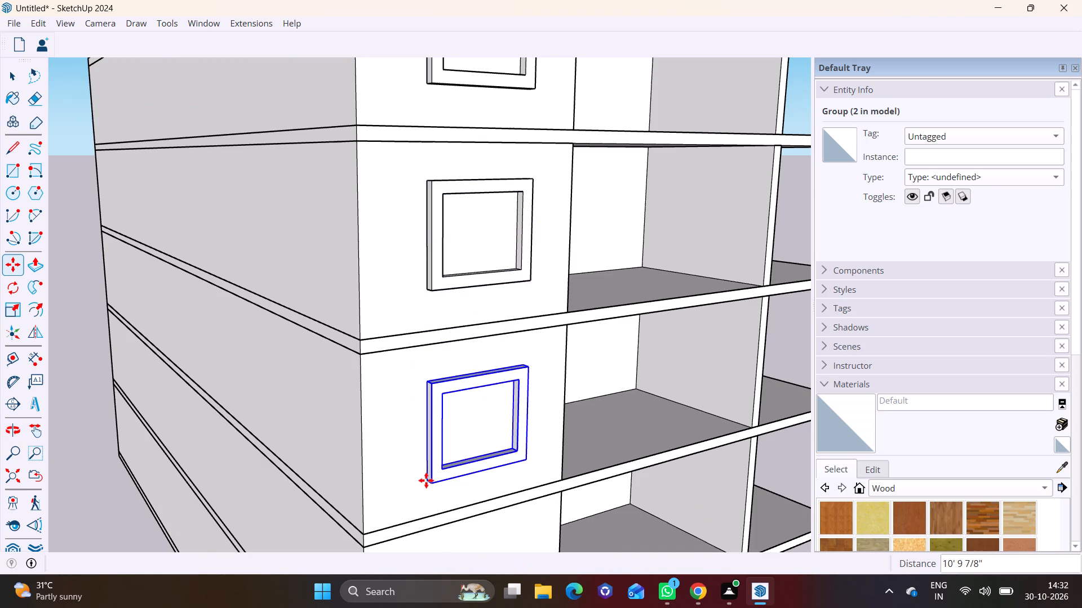
# Copy the third-storey window frame down about 10'6" onto the second storey's front wall.
pyautogui.keyDown('ctrl'); pyautogui.moveTo(490, 473); pyautogui.dragTo(499, 230, button='middle'); pyautogui.keyUp('ctrl')
pyautogui.moveTo(471, 259); pyautogui.dragTo(485, 386, button='middle')
pyautogui.keyDown('shift'); pyautogui.moveTo(485, 386); pyautogui.dragTo(482, 241, button='middle'); pyautogui.keyUp('shift')
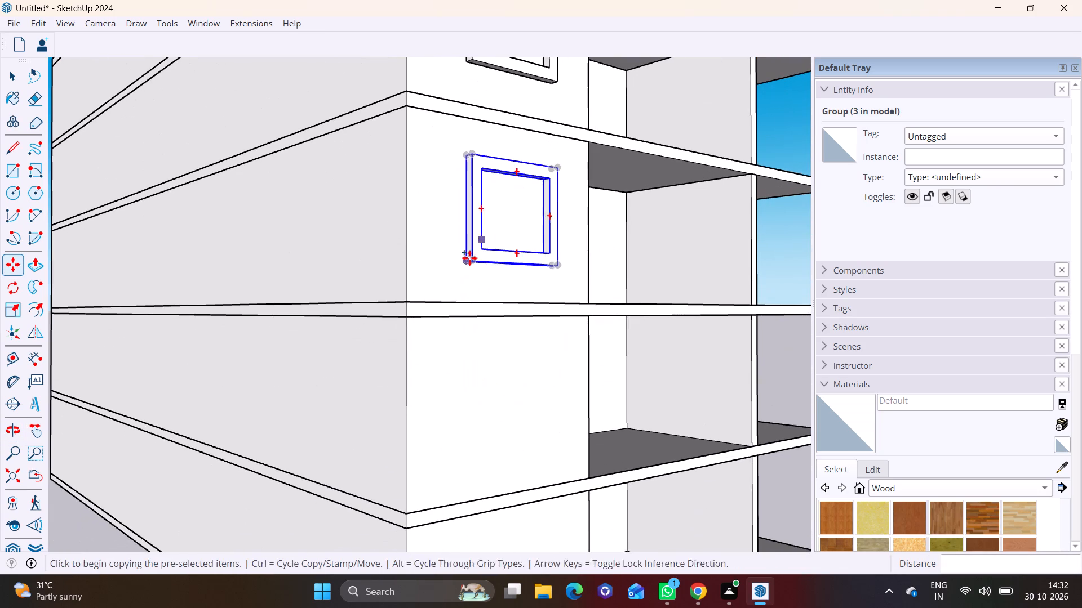
pyautogui.click(468, 260)
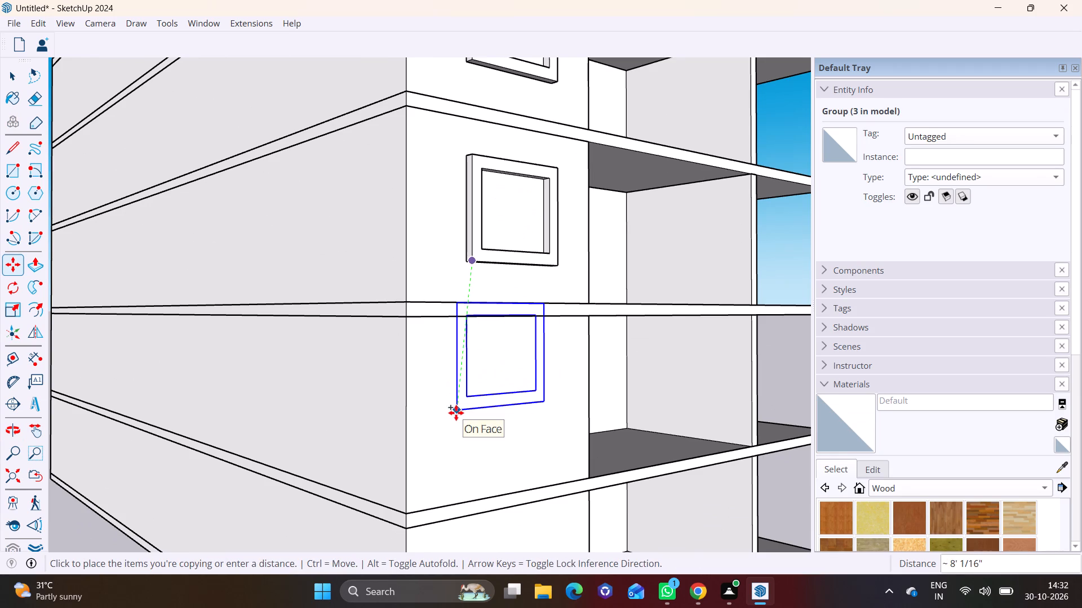
pyautogui.click(475, 457)
# Copy the second-storey window frame straight down about 11'2" onto the ground storey's front wall.
pyautogui.scroll(-1, 482, 454)
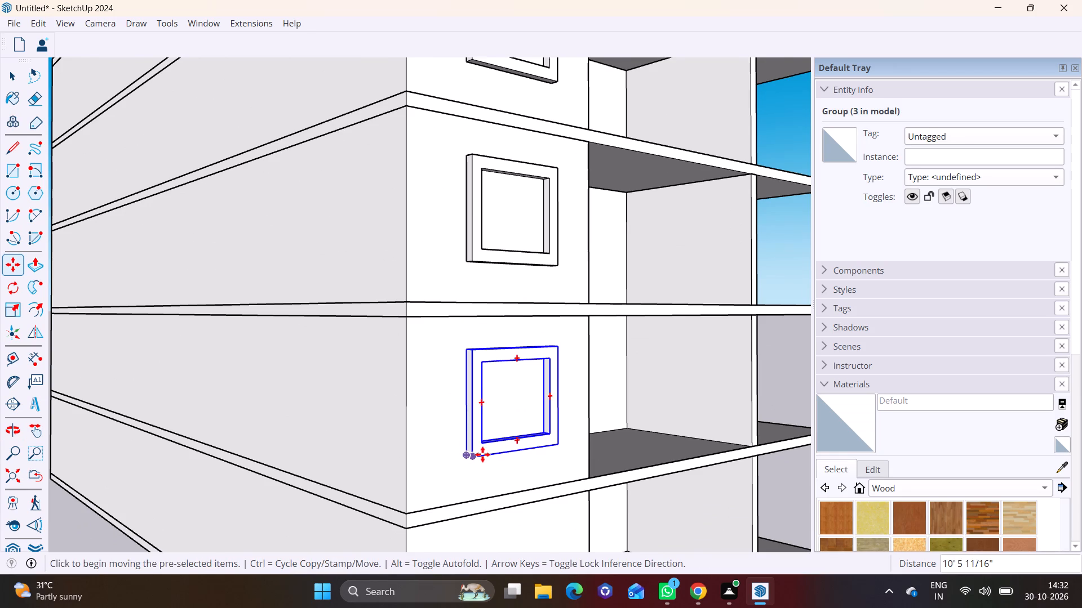
pyautogui.scroll(-4, 482, 454)
pyautogui.keyDown('shift'); pyautogui.moveTo(483, 453); pyautogui.dragTo(482, 258, button='middle'); pyautogui.keyUp('shift')
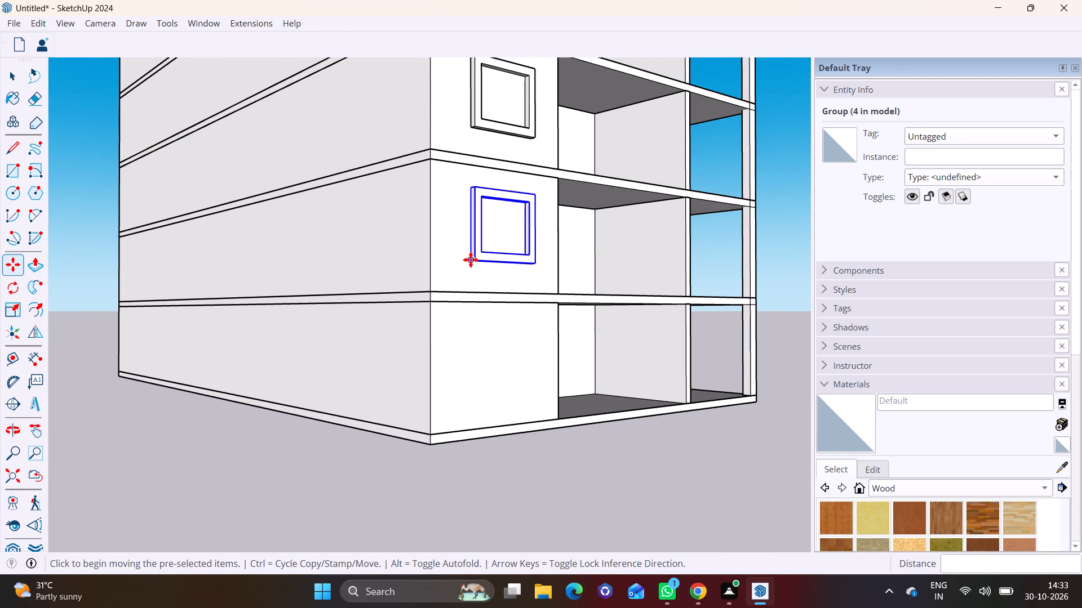
pyautogui.scroll(6, 471, 260)
pyautogui.click(471, 260)
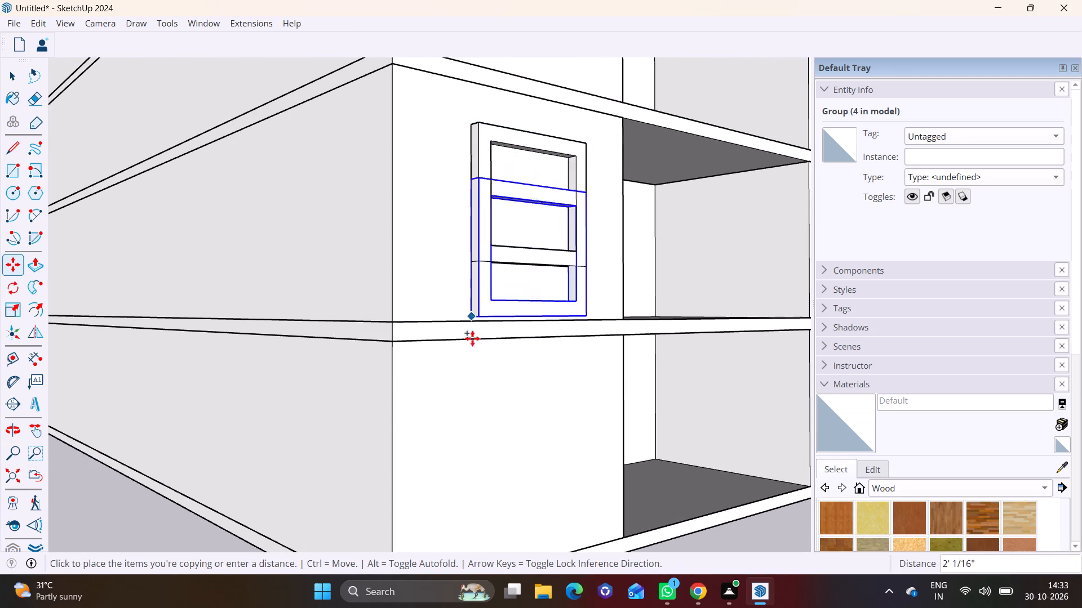
pyautogui.click(464, 529)
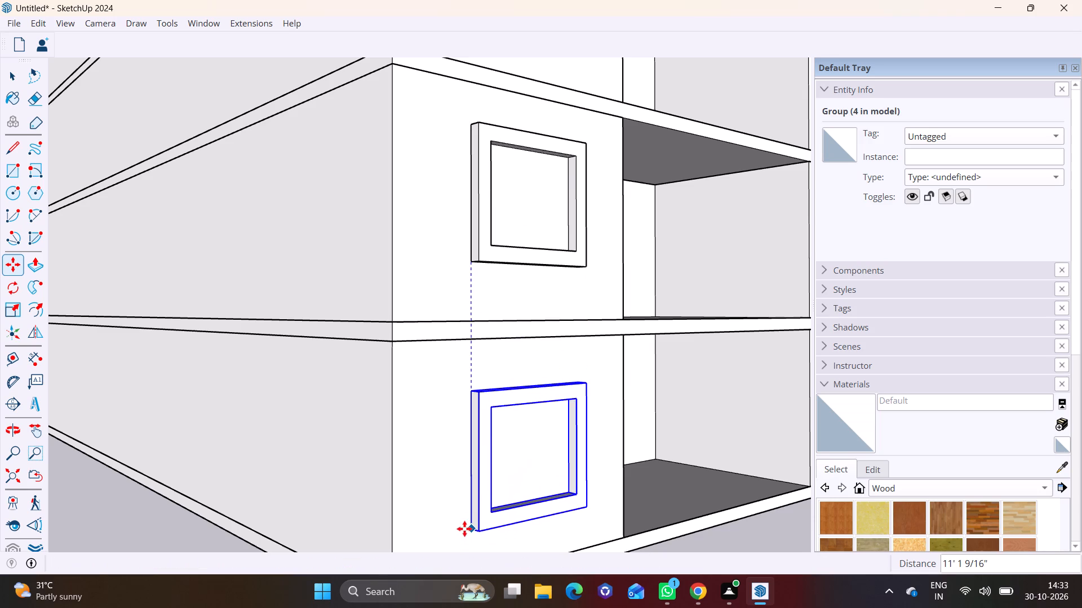
pyautogui.press('space')
pyautogui.click(181, 509)
# Examine the column of window frames and the open bays across the building's front facade.
pyautogui.scroll(-4, 371, 485)
pyautogui.moveTo(584, 468); pyautogui.dragTo(326, 437, button='middle')
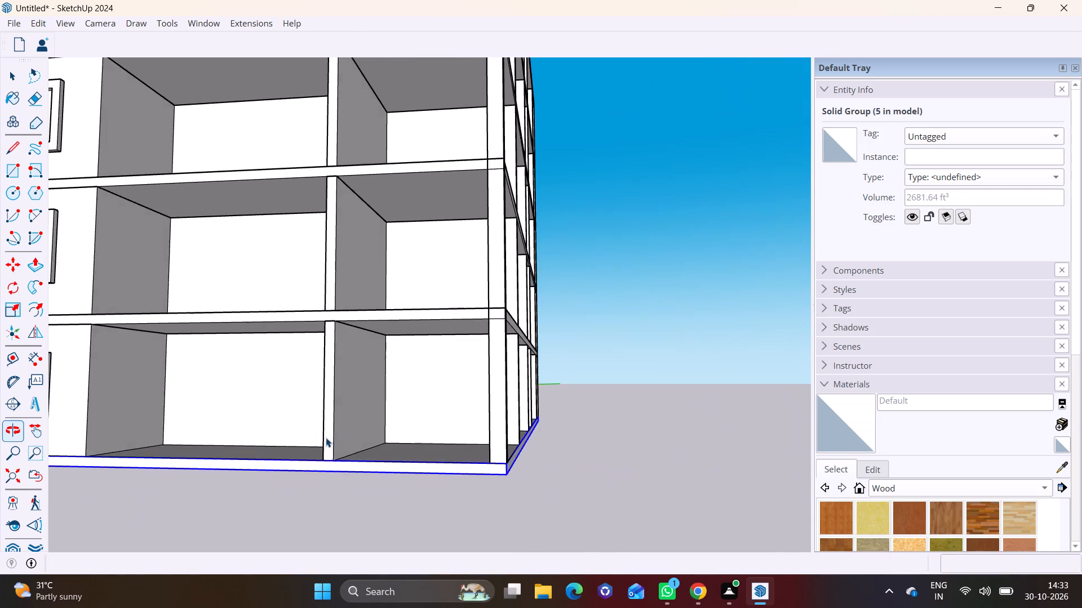
pyautogui.scroll(-9, 334, 427)
pyautogui.keyDown('shift'); pyautogui.moveTo(351, 399); pyautogui.dragTo(463, 466, button='middle'); pyautogui.keyUp('shift')
pyautogui.moveTo(426, 431); pyautogui.dragTo(488, 465, button='middle')
pyautogui.scroll(2, 381, 418)
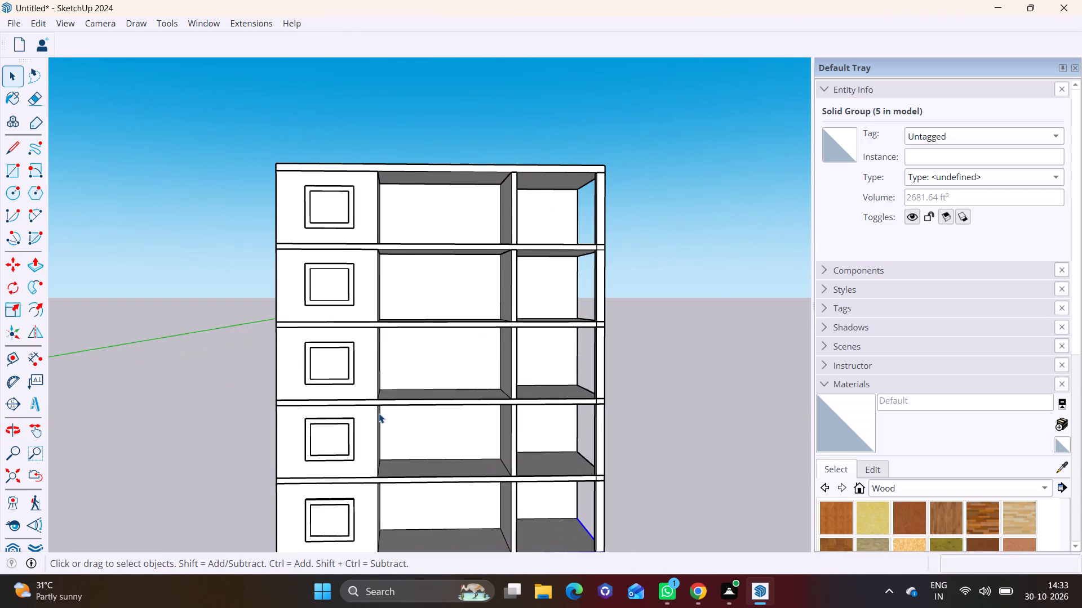
pyautogui.scroll(1, 379, 413)
pyautogui.moveTo(423, 405); pyautogui.dragTo(312, 394, button='middle')
pyautogui.scroll(2, 268, 290)
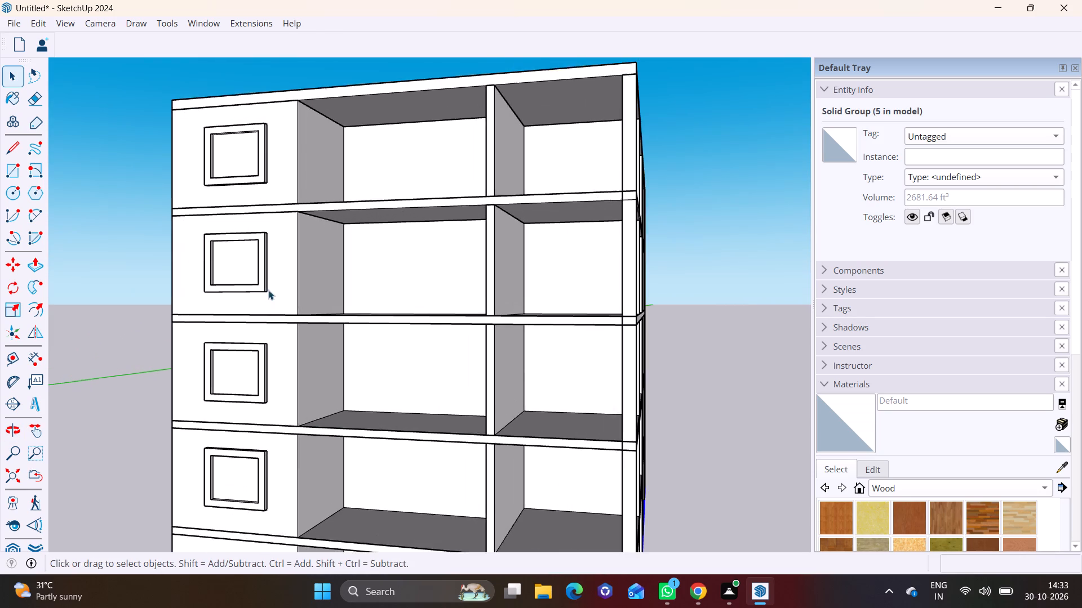
pyautogui.scroll(3, 268, 290)
pyautogui.scroll(1, 234, 323)
pyautogui.keyDown('shift'); pyautogui.moveTo(308, 327); pyautogui.dragTo(348, 296, button='middle'); pyautogui.keyUp('shift')
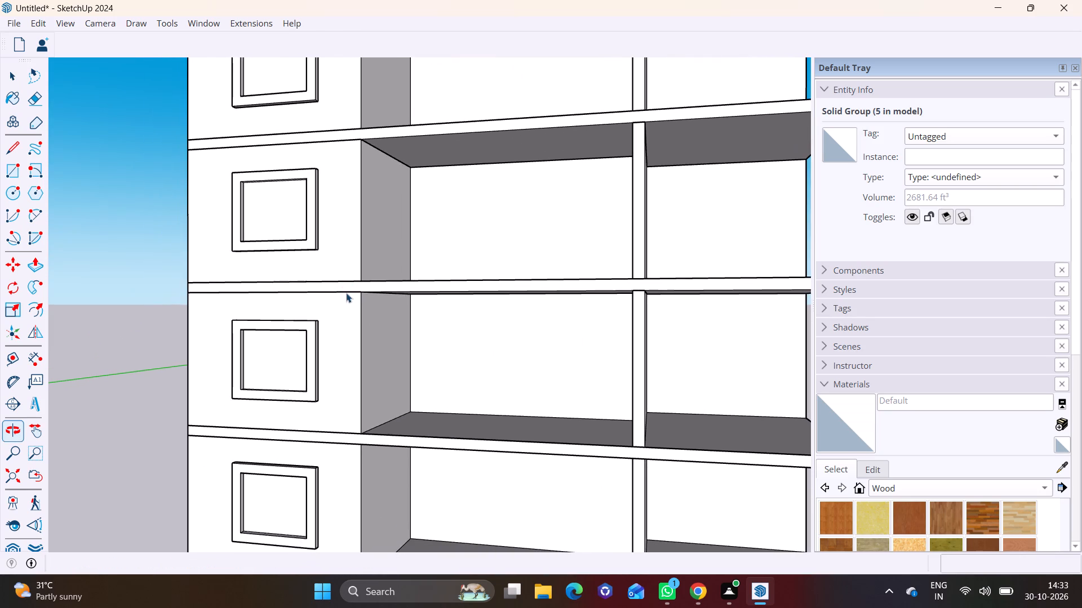
pyautogui.scroll(-9, 366, 258)
pyautogui.keyDown('shift'); pyautogui.moveTo(413, 249); pyautogui.dragTo(373, 413, button='middle'); pyautogui.keyUp('shift')
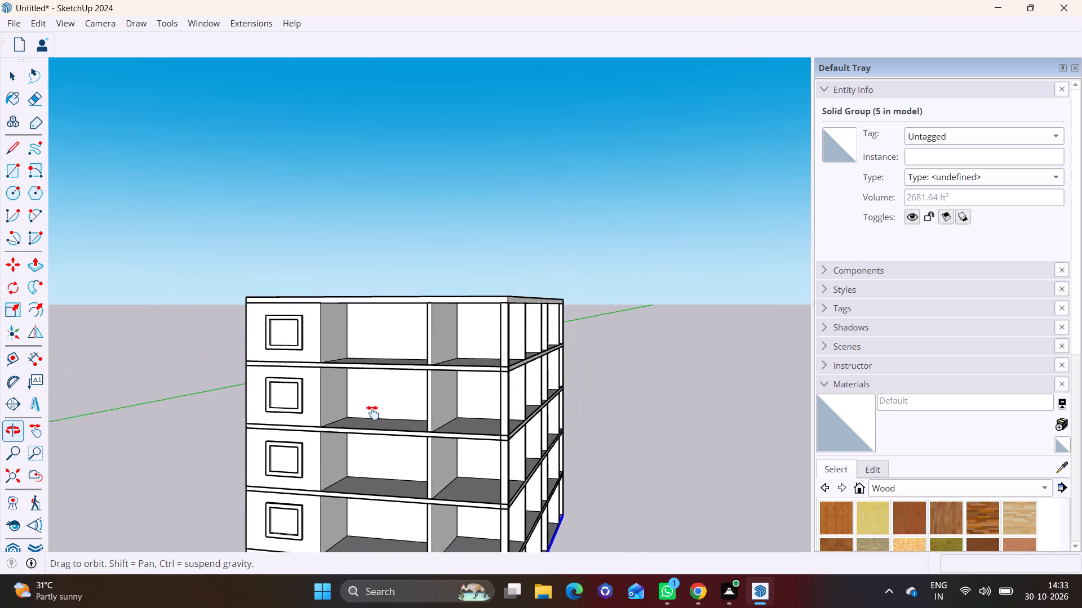
pyautogui.keyDown('shift'); pyautogui.moveTo(373, 413); pyautogui.dragTo(396, 270, button='middle'); pyautogui.keyUp('shift')
pyautogui.scroll(5, 364, 172)
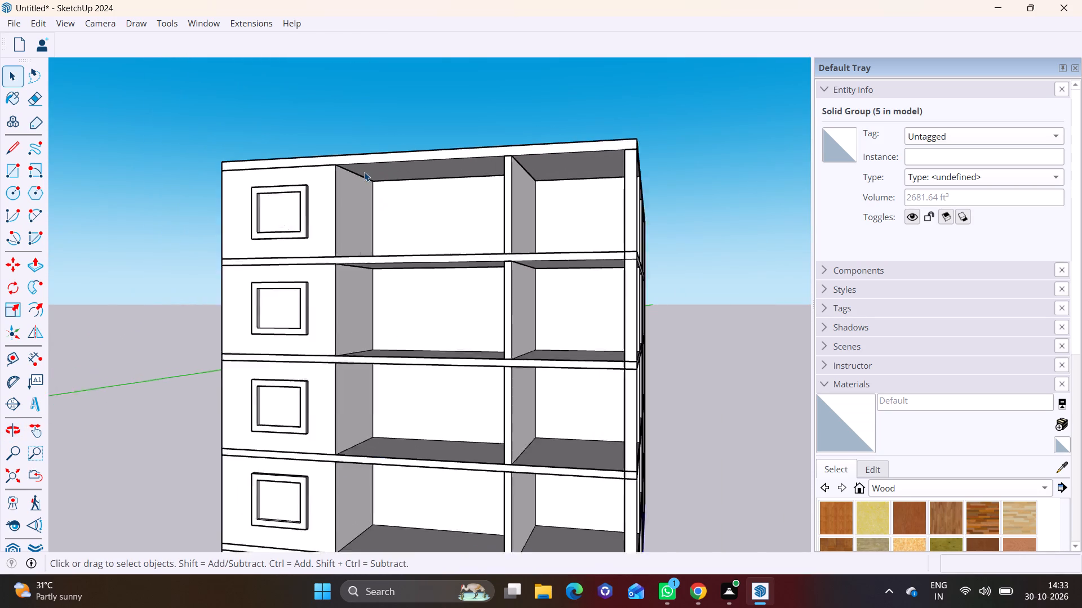
# Draw a thin rectangle about 18'7" by 5" on the roof slab's front edge, above the top storey's open bay beside the window.
pyautogui.scroll(5, 364, 172)
pyautogui.keyDown('shift'); pyautogui.moveTo(364, 172); pyautogui.dragTo(326, 303, button='middle'); pyautogui.keyUp('shift')
pyautogui.press('space')
pyautogui.click(257, 212)
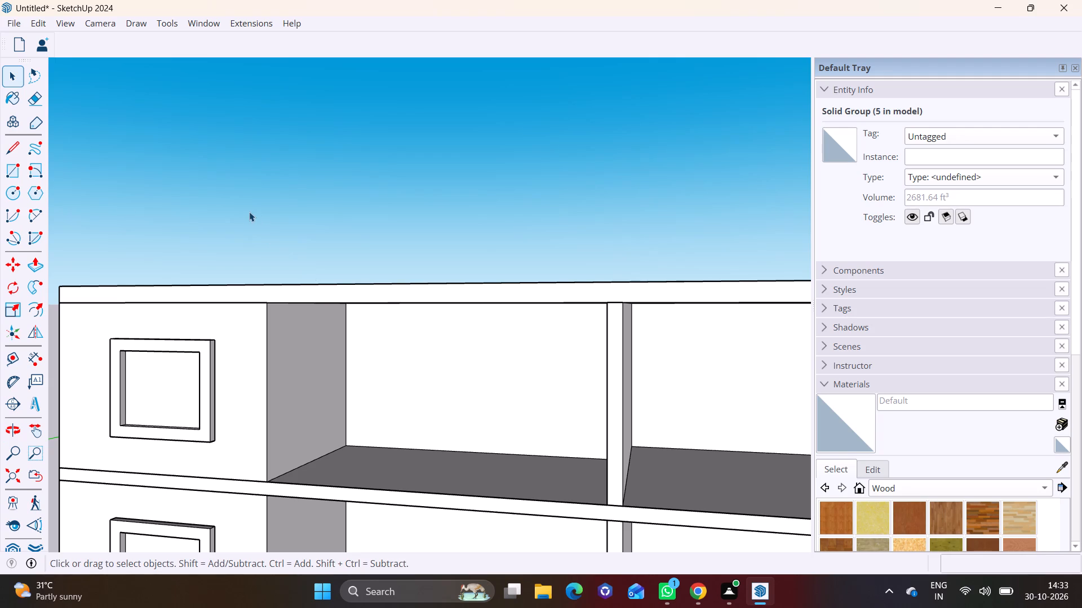
pyautogui.click(10, 171)
pyautogui.scroll(2, 343, 337)
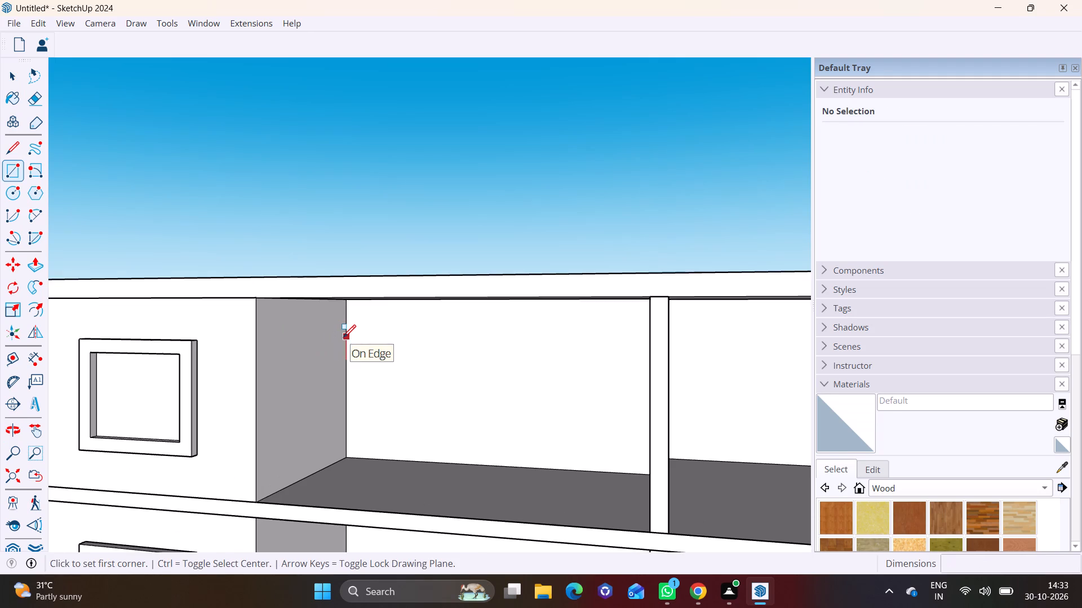
pyautogui.keyDown('shift'); pyautogui.moveTo(309, 320); pyautogui.dragTo(279, 291, button='middle'); pyautogui.keyUp('shift')
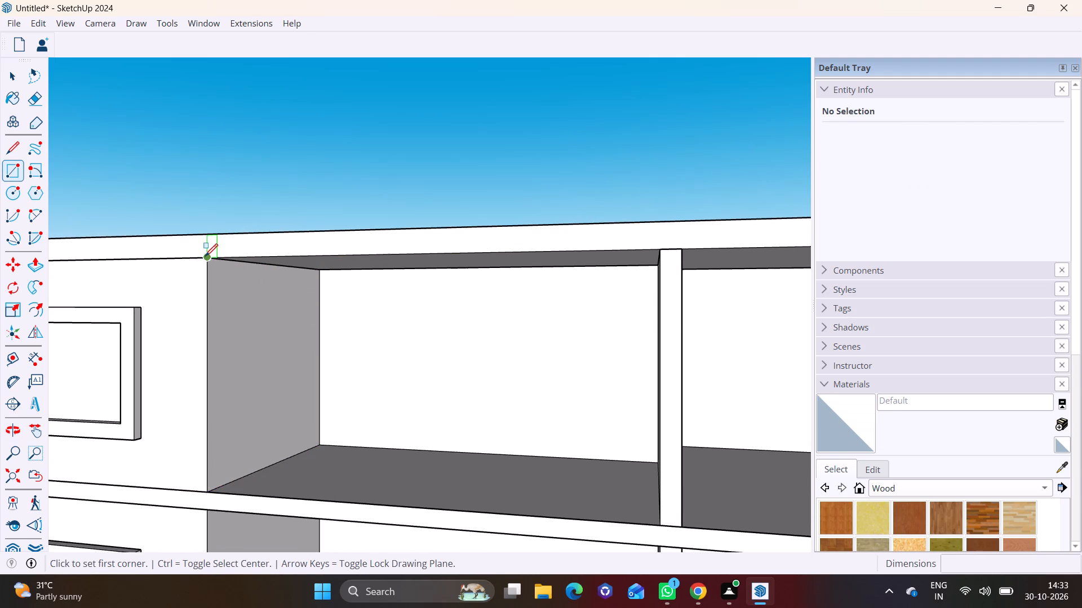
pyautogui.click(205, 256)
pyautogui.moveTo(648, 255); pyautogui.dragTo(647, 294, button='middle')
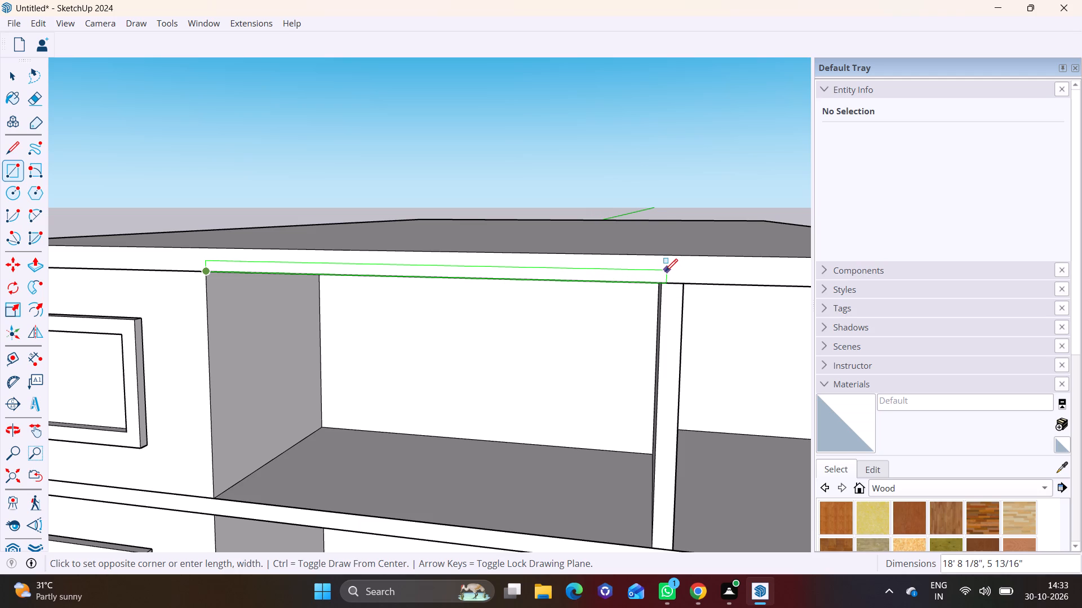
pyautogui.click(665, 271)
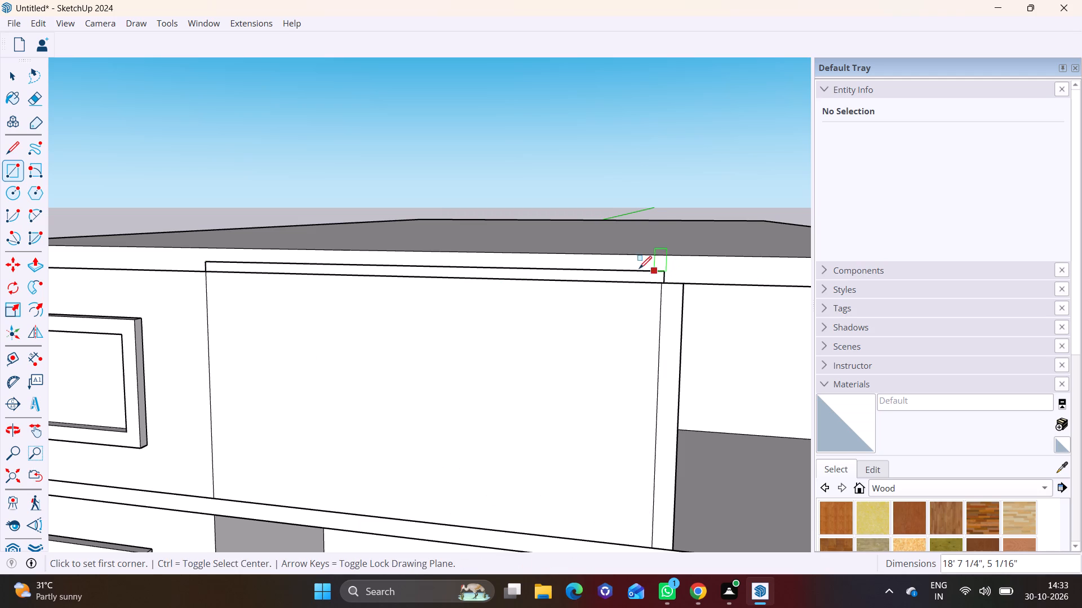
# Delete the face filling the top storey's open bay beneath the new strip.
pyautogui.press('space')
pyautogui.click(542, 338)
pyautogui.press('Delete')
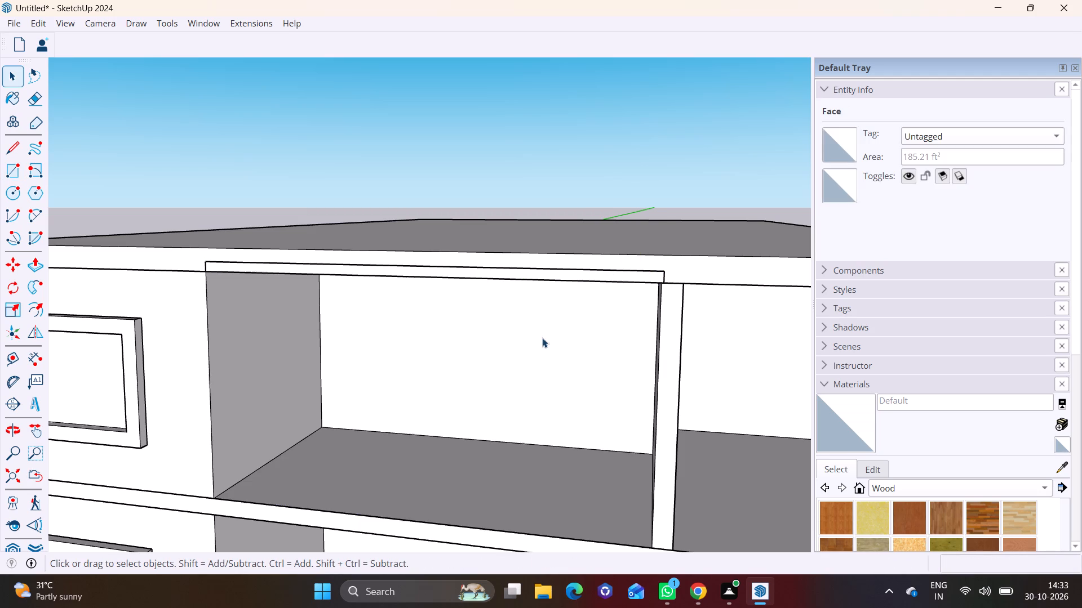
# Push/Pull the thin strip above the open bay outward about 10 1/2", and a further 3 11/16", to form a projecting ledge.
pyautogui.click(536, 278)
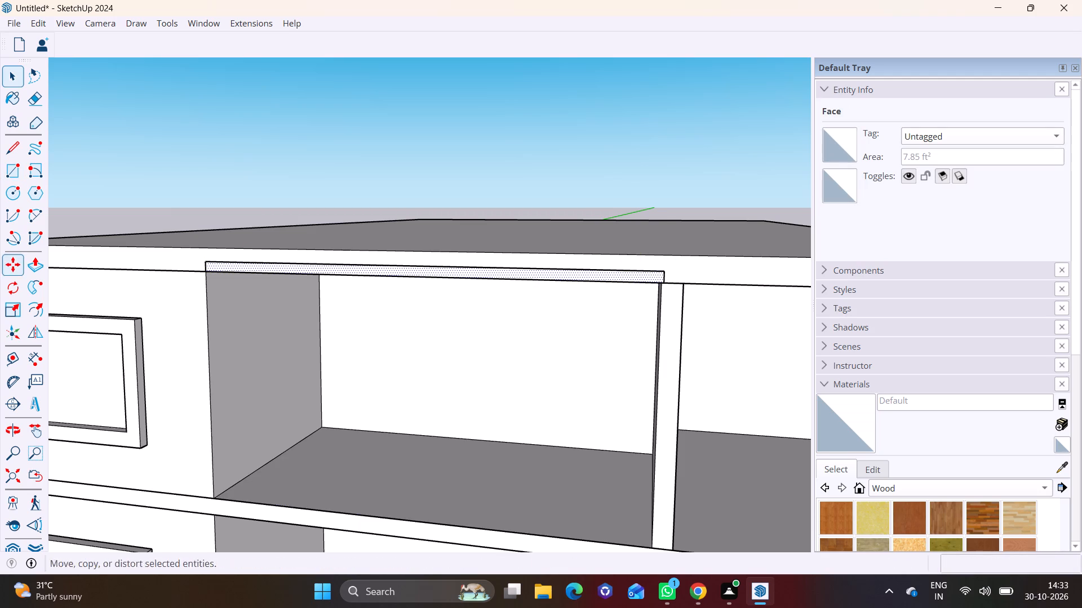
pyautogui.click(36, 260)
pyautogui.click(274, 266)
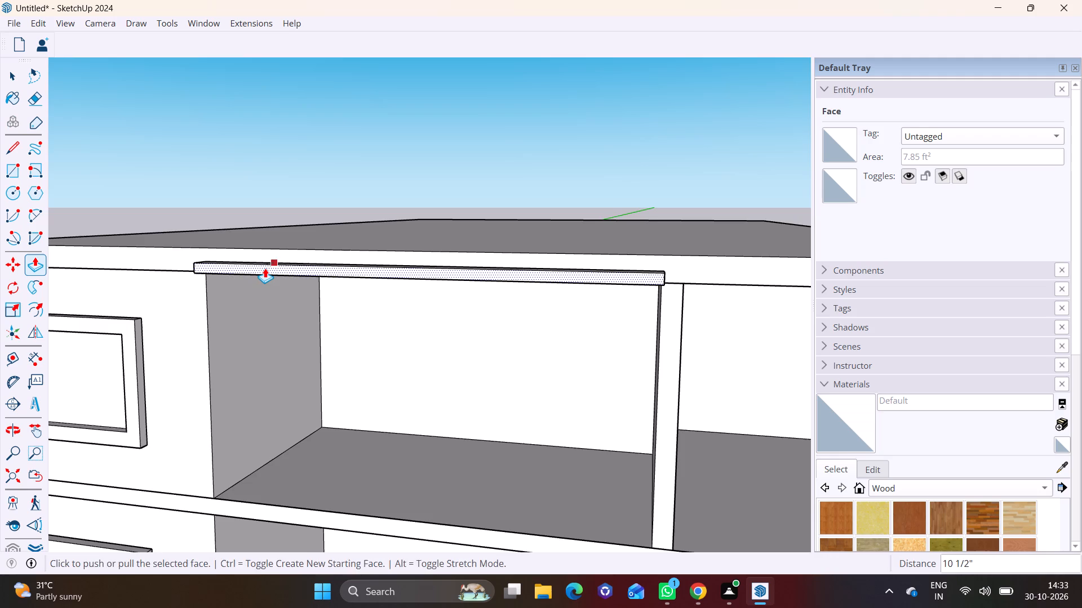
pyautogui.click(265, 268)
pyautogui.moveTo(339, 356); pyautogui.dragTo(382, 233, button='middle')
pyautogui.moveTo(333, 128); pyautogui.dragTo(323, 308, button='middle')
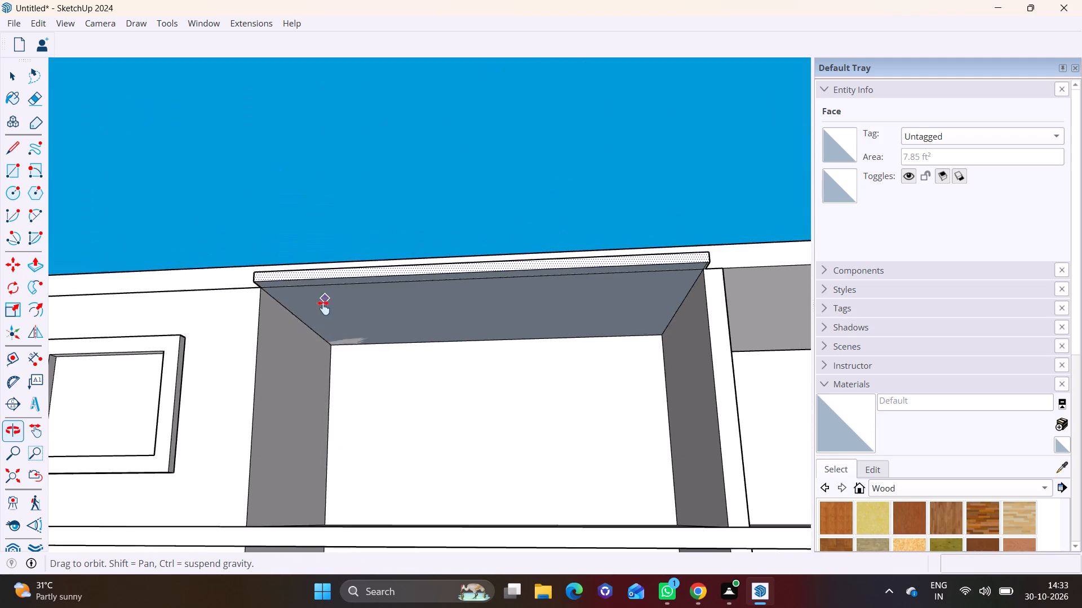
pyautogui.moveTo(323, 308); pyautogui.dragTo(323, 309, button='middle')
pyautogui.scroll(2, 329, 257)
pyautogui.click(304, 293)
pyautogui.click(301, 290)
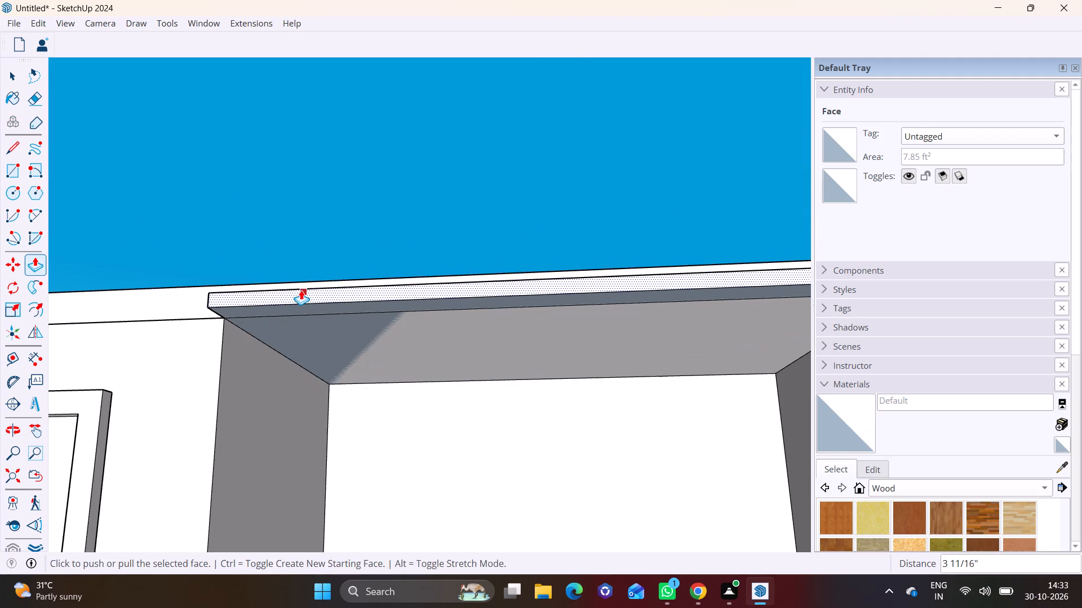
# Draw a small rectangle about 11 5/8" by 1'2 3/16" on the ledge's underside at the end nearest the window.
pyautogui.moveTo(339, 347); pyautogui.dragTo(97, 319, button='middle')
pyautogui.scroll(2, 209, 322)
pyautogui.press('space')
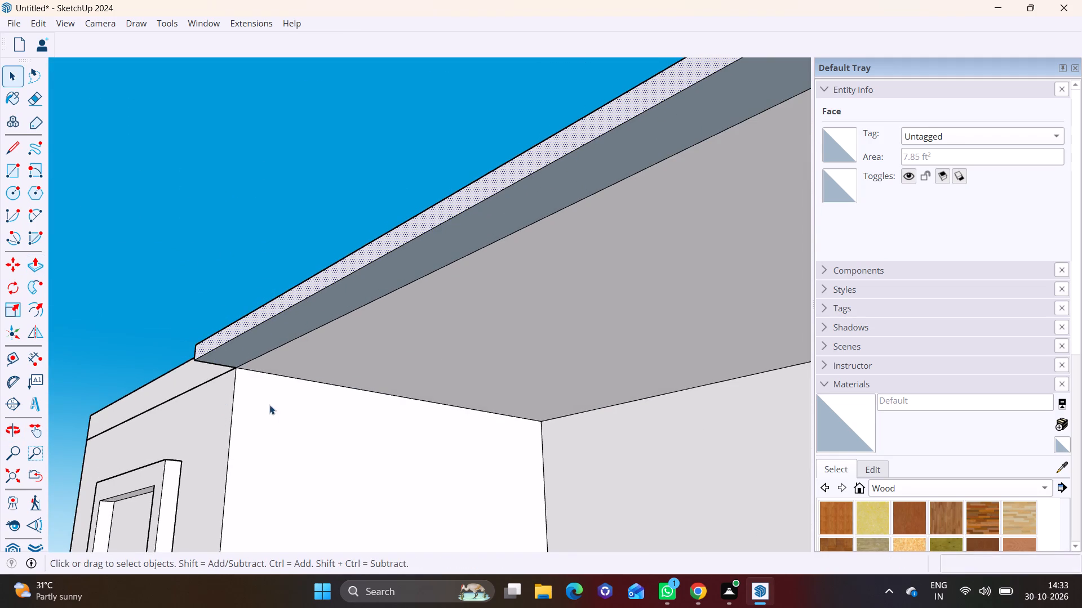
pyautogui.keyDown('shift'); pyautogui.moveTo(270, 404); pyautogui.dragTo(289, 308, button='middle'); pyautogui.keyUp('shift')
pyautogui.click(15, 169)
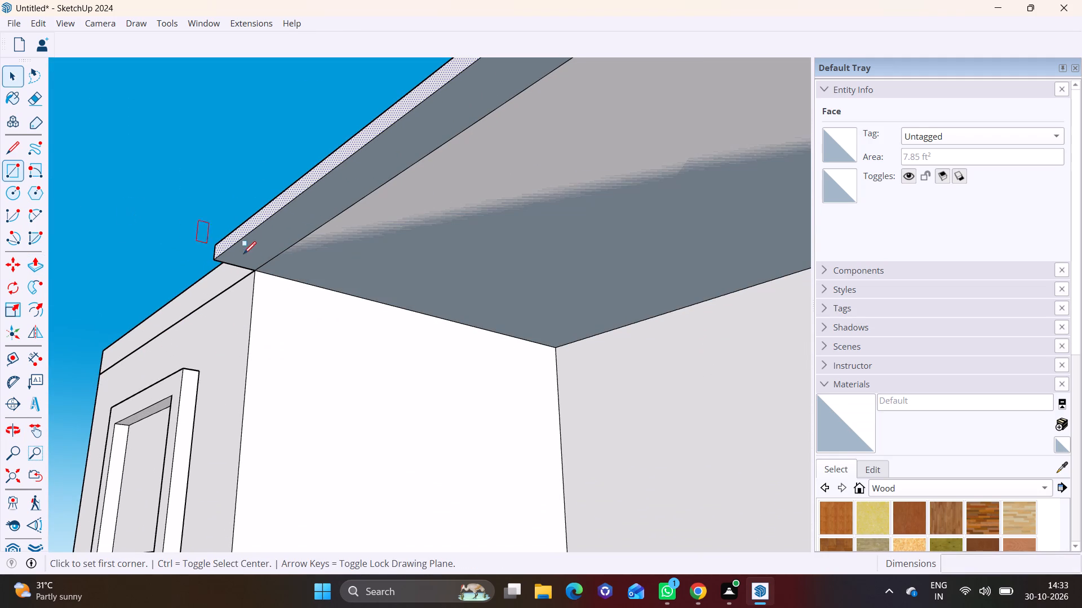
pyautogui.click(219, 262)
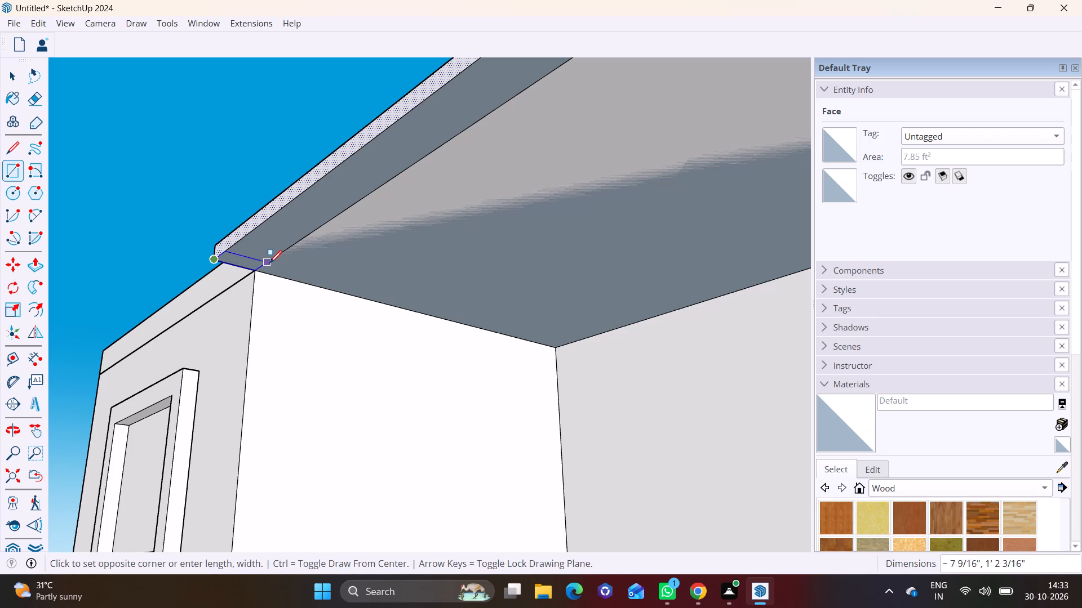
pyautogui.click(273, 260)
pyautogui.press('space')
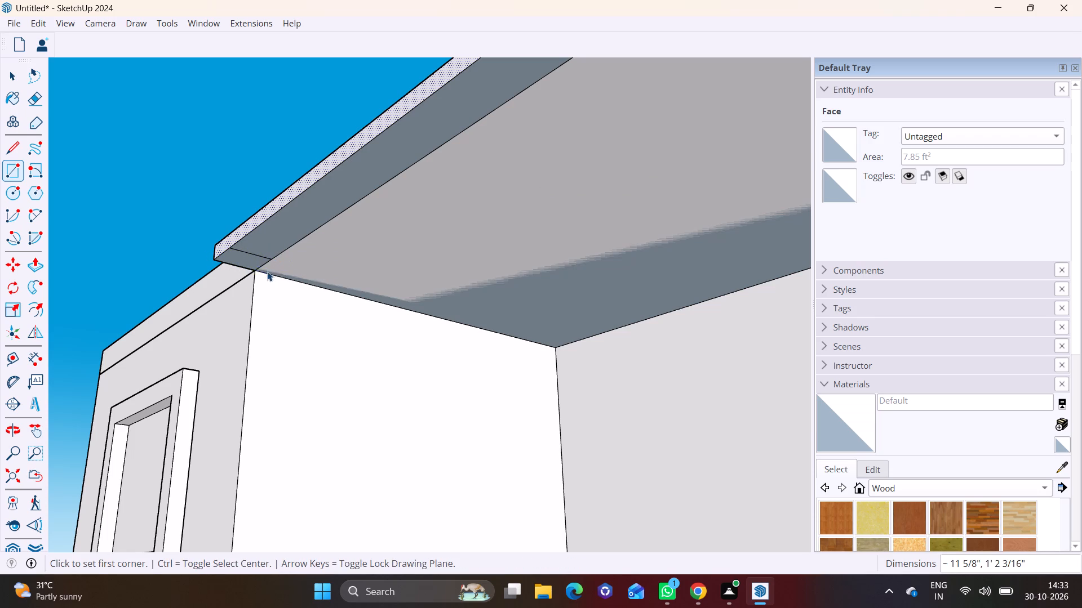
# Push/Pull the small rectangle on the ledge's underside down about 10'4 1/2" to the floor slab below, forming a vertical post.
pyautogui.click(254, 258)
pyautogui.click(36, 259)
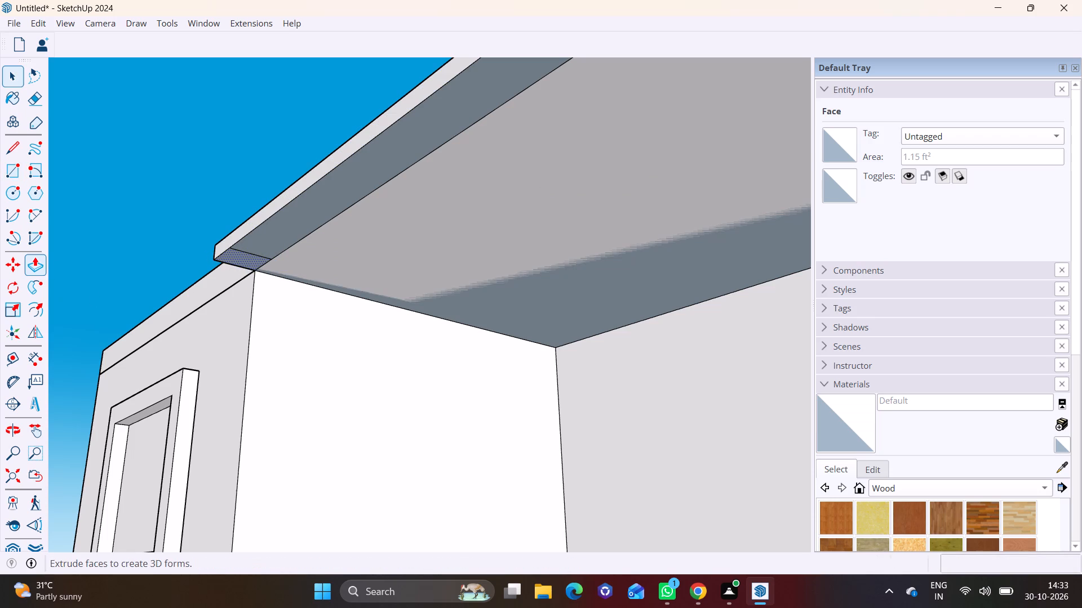
pyautogui.click(236, 255)
pyautogui.scroll(-9, 247, 387)
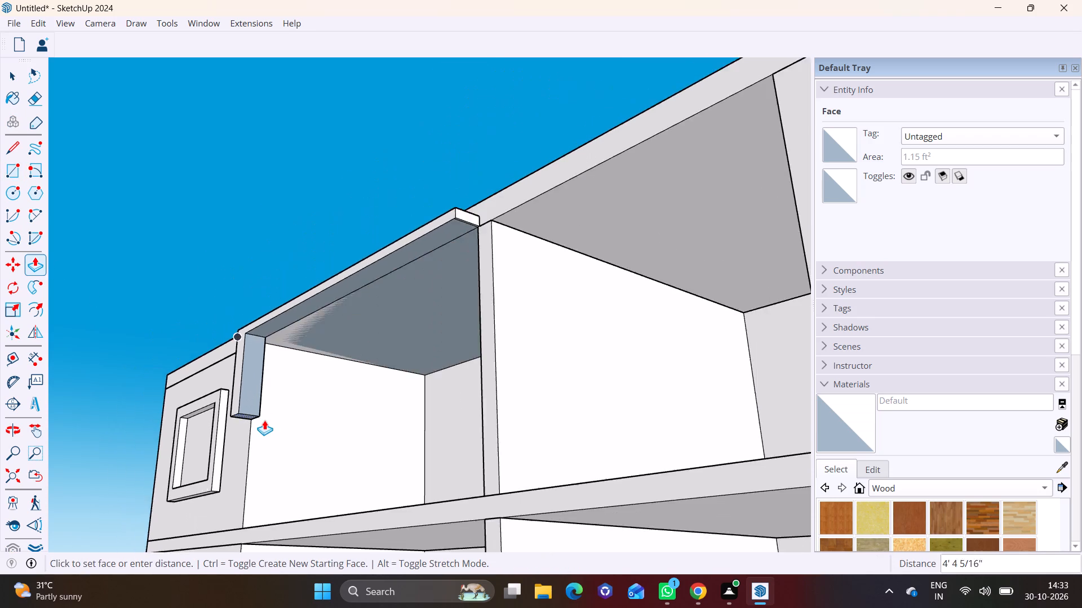
pyautogui.scroll(-4, 264, 420)
pyautogui.keyDown('shift'); pyautogui.moveTo(265, 420); pyautogui.dragTo(347, 327, button='middle'); pyautogui.keyUp('shift')
pyautogui.scroll(10, 317, 368)
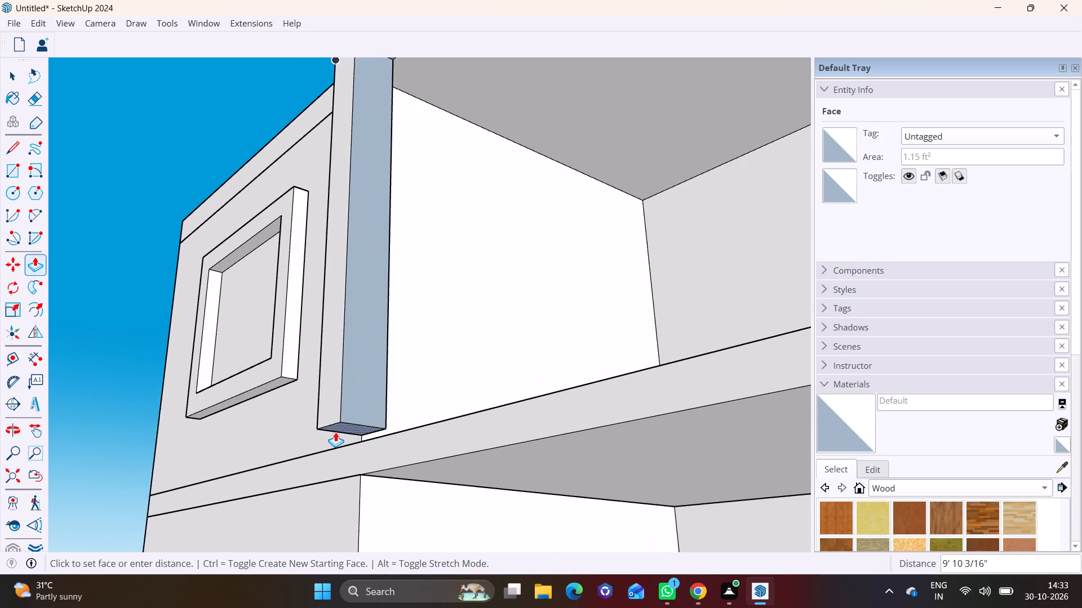
pyautogui.scroll(2, 335, 432)
pyautogui.click(331, 461)
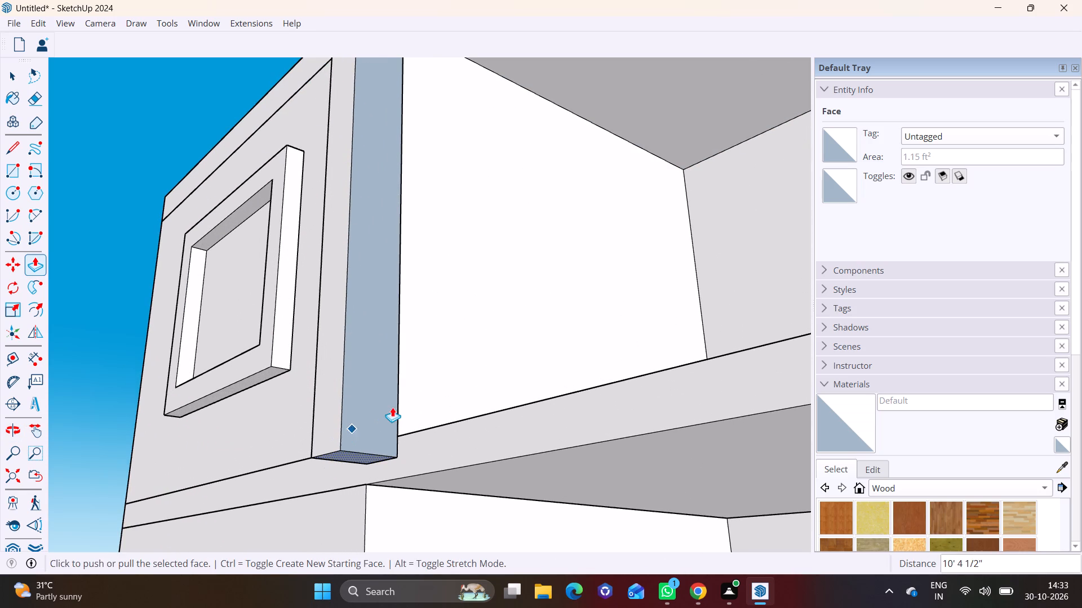
pyautogui.keyDown('shift'); pyautogui.moveTo(395, 403); pyautogui.dragTo(349, 287, button='middle'); pyautogui.keyUp('shift')
pyautogui.keyDown('shift'); pyautogui.scroll(1, 395, 403); pyautogui.keyUp('shift')
pyautogui.moveTo(349, 287); pyautogui.dragTo(383, 388, button='middle')
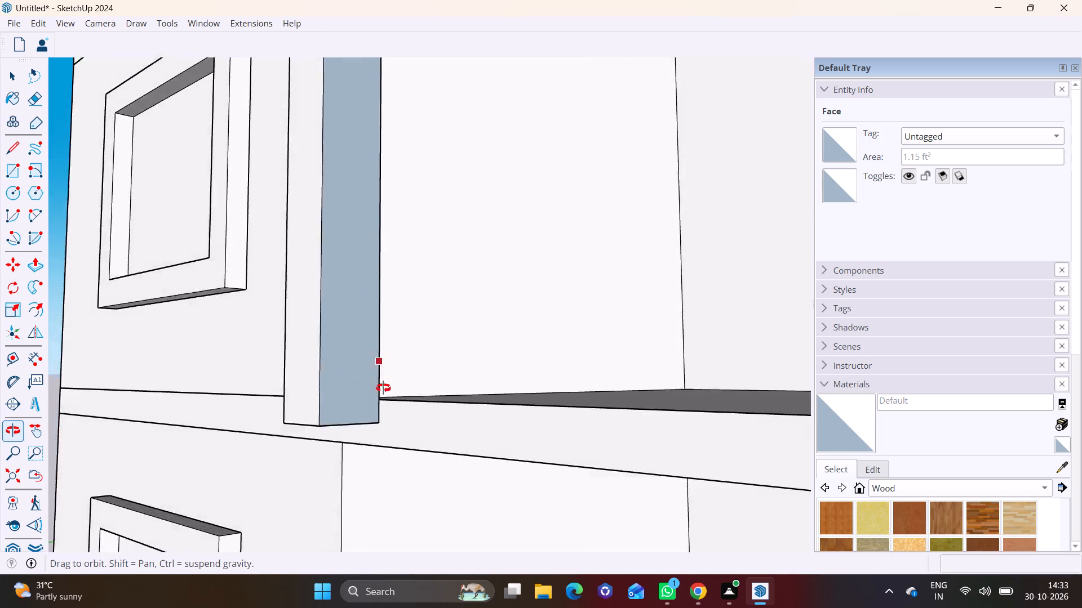
pyautogui.moveTo(383, 388); pyautogui.dragTo(384, 437, button='middle')
pyautogui.keyDown('shift'); pyautogui.moveTo(386, 372); pyautogui.dragTo(374, 280, button='middle'); pyautogui.keyUp('shift')
pyautogui.moveTo(344, 354); pyautogui.dragTo(356, 239, button='middle')
pyautogui.scroll(3, 320, 293)
pyautogui.click(336, 290)
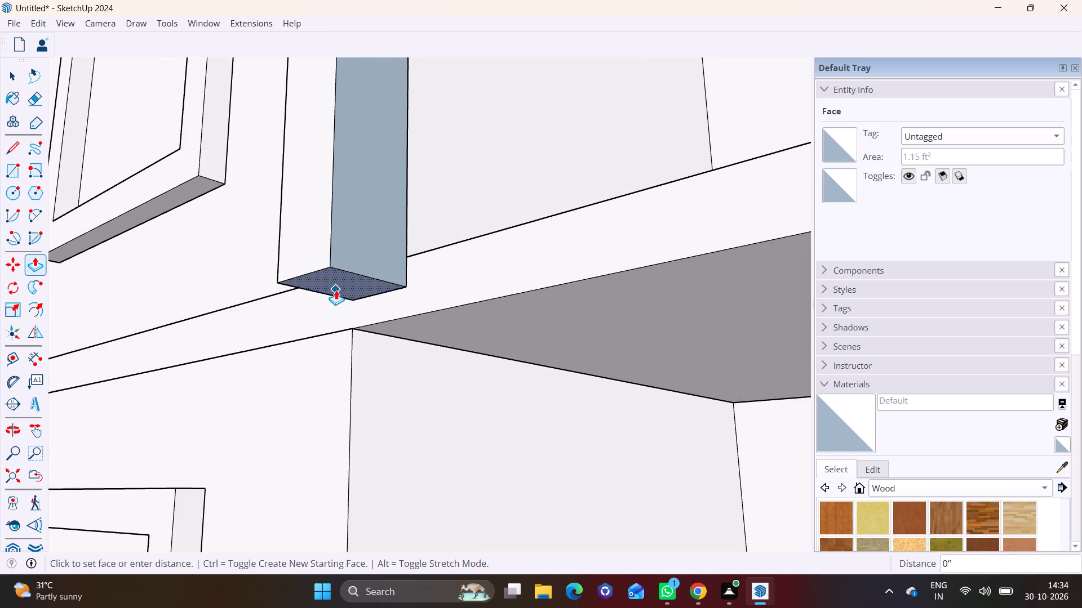
pyautogui.click(340, 270)
# Draw a line about 1'2 3/16" long across the post's bay-facing side, just above its lower end.
pyautogui.moveTo(403, 235); pyautogui.dragTo(301, 336, button='middle')
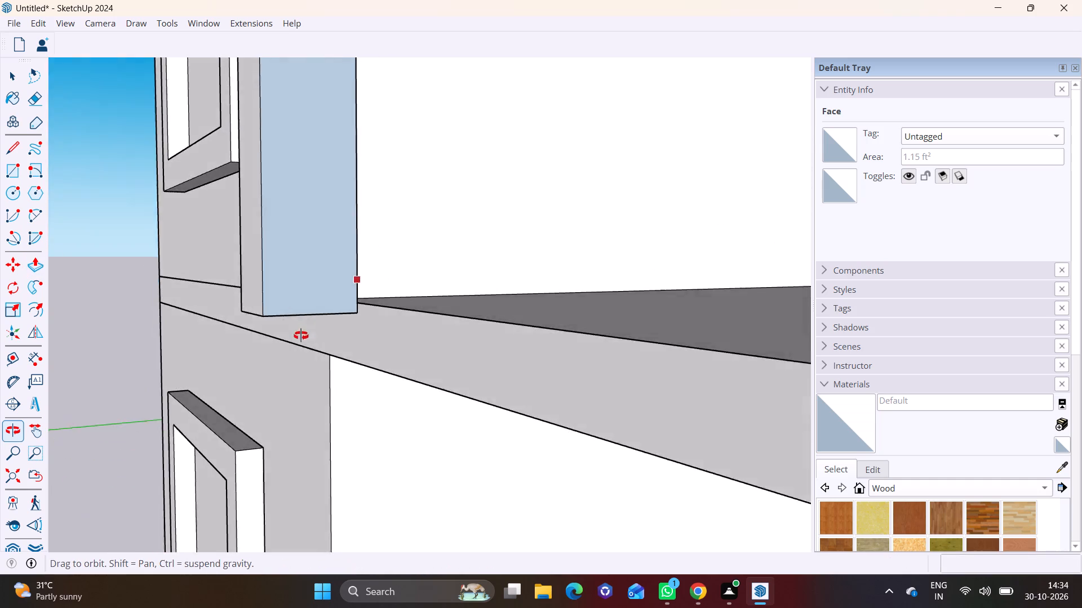
pyautogui.moveTo(301, 336); pyautogui.dragTo(309, 354, button='middle')
pyautogui.click(17, 144)
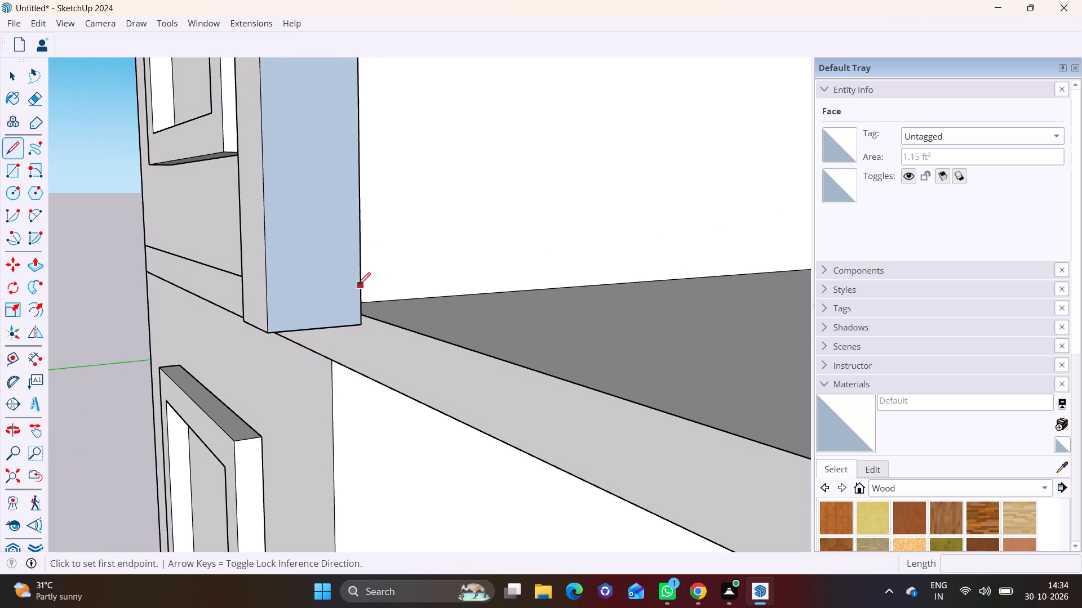
pyautogui.click(361, 283)
pyautogui.click(264, 287)
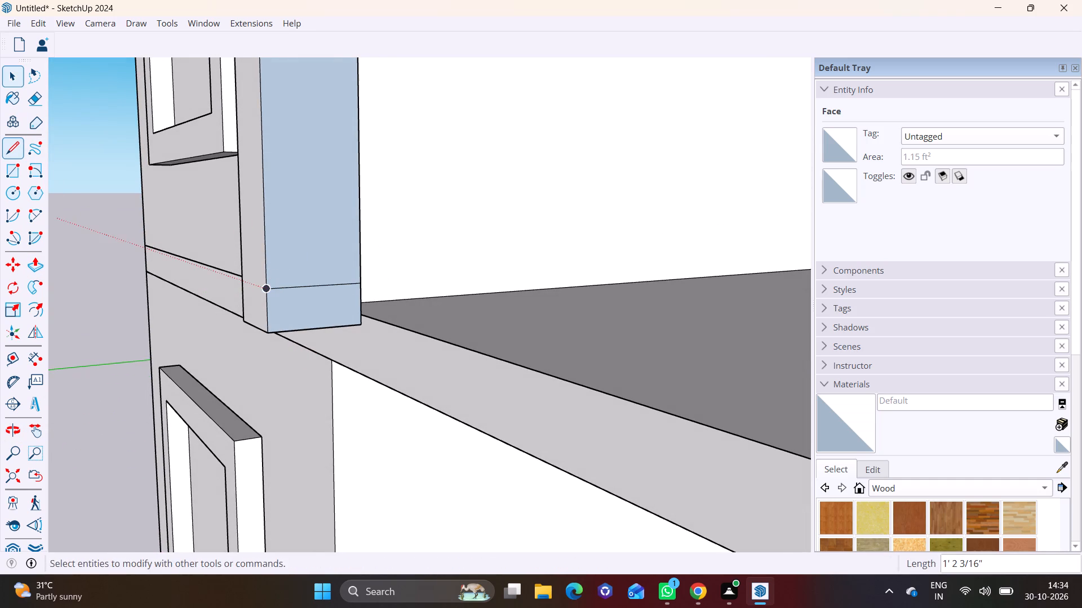
# Push/Pull the post's lower end face along the floor slab about 17'3", and a further 1' 7/8", across the open bay.
pyautogui.click(14, 79)
pyautogui.click(305, 308)
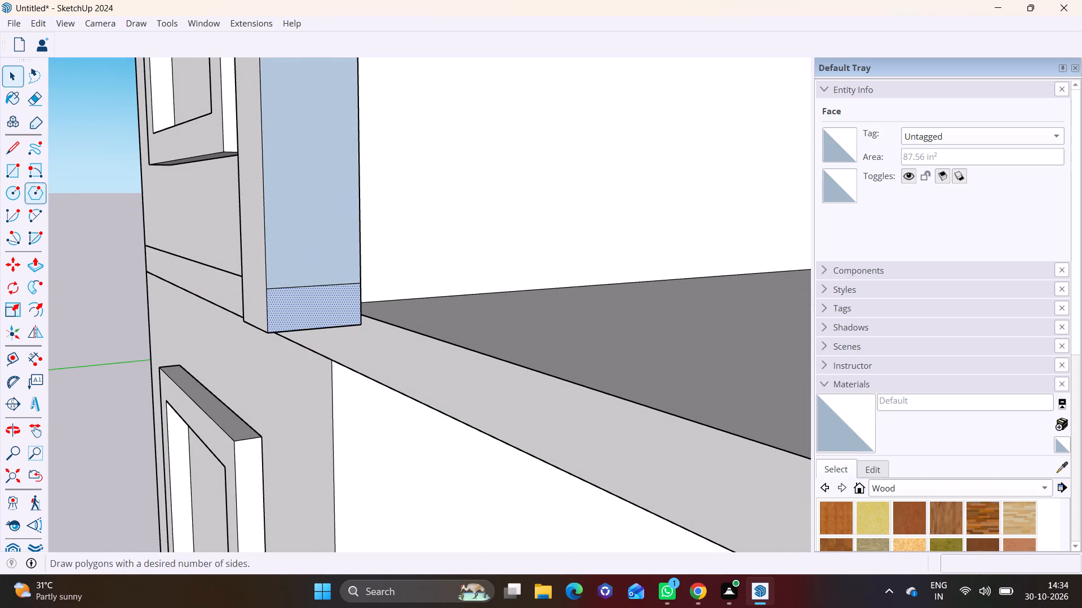
pyautogui.click(32, 266)
pyautogui.click(333, 309)
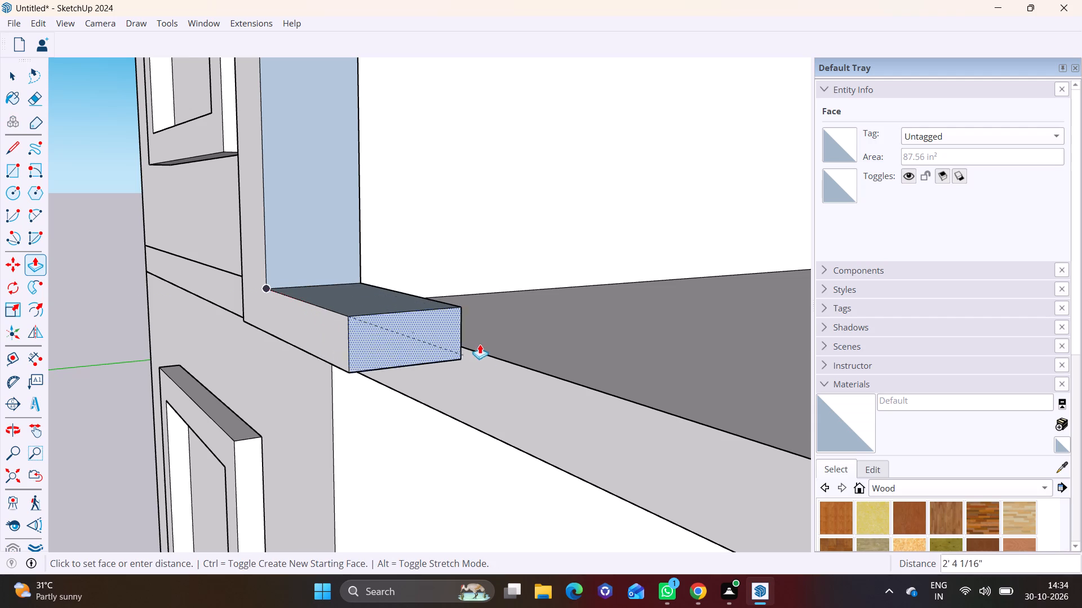
pyautogui.scroll(-19, 485, 352)
pyautogui.keyDown('shift'); pyautogui.moveTo(678, 422); pyautogui.dragTo(375, 351, button='middle'); pyautogui.keyUp('shift')
pyautogui.scroll(3, 535, 430)
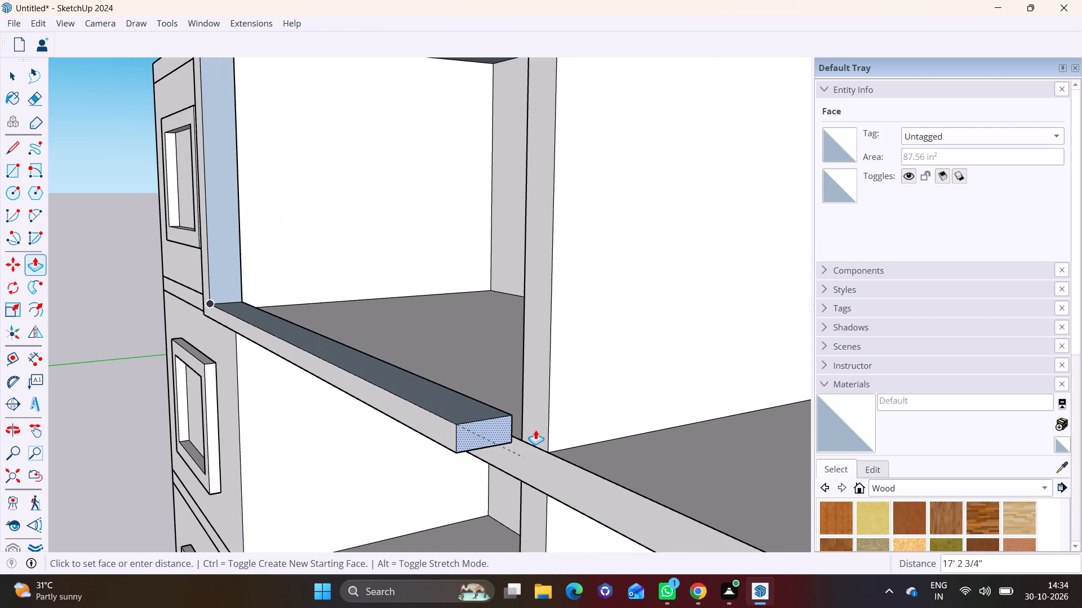
pyautogui.click(535, 430)
pyautogui.click(486, 428)
pyautogui.click(551, 385)
pyautogui.scroll(-3, 448, 373)
pyautogui.moveTo(507, 383); pyautogui.dragTo(633, 392, button='middle')
pyautogui.scroll(-3, 511, 352)
pyautogui.keyDown('shift'); pyautogui.moveTo(500, 328); pyautogui.dragTo(364, 365, button='middle'); pyautogui.keyUp('shift')
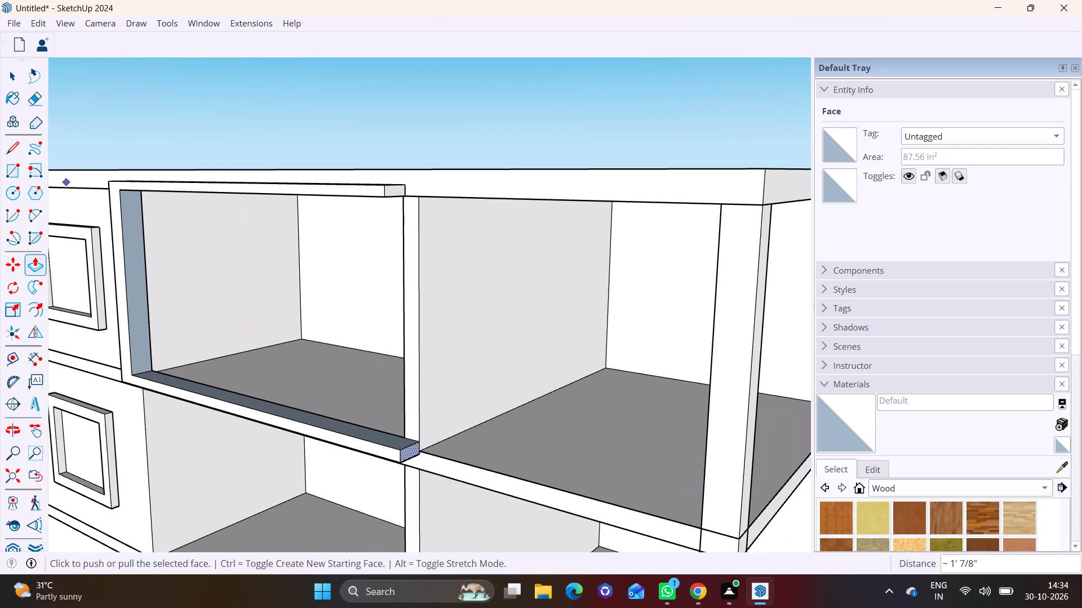
# Draw a line about 1'2 3/16" long across the bottom beam's top face, in line with the near edge of the bay's far column.
pyautogui.click(14, 140)
pyautogui.scroll(8, 382, 396)
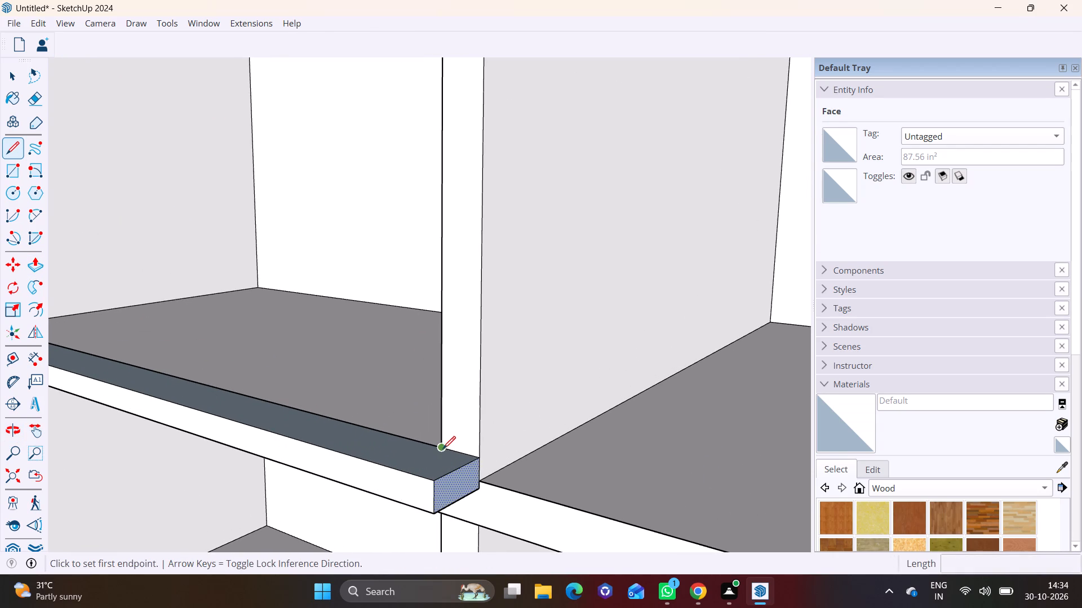
pyautogui.click(443, 447)
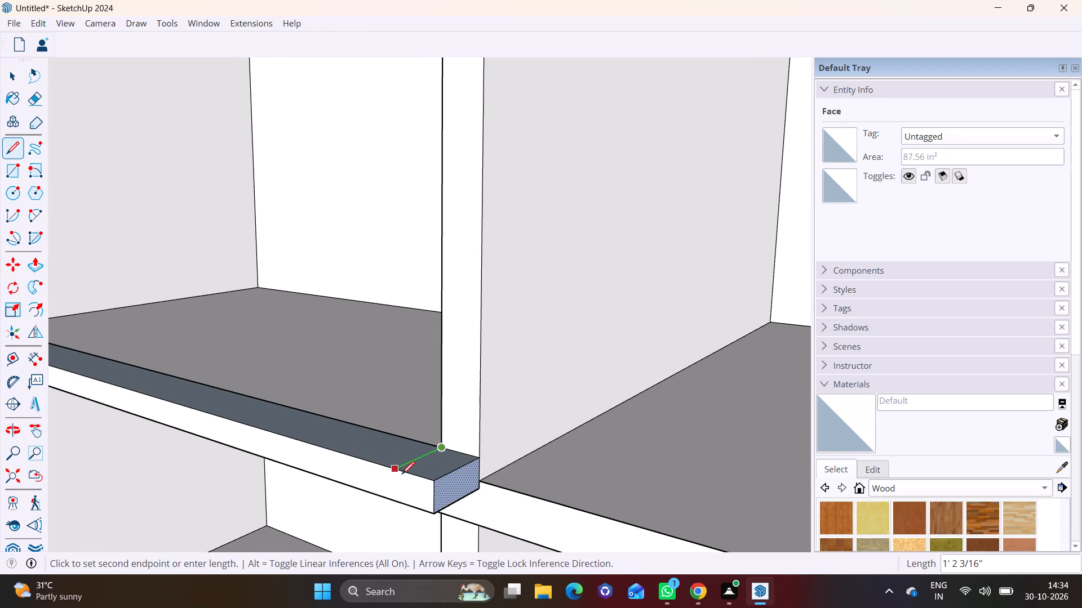
pyautogui.click(402, 474)
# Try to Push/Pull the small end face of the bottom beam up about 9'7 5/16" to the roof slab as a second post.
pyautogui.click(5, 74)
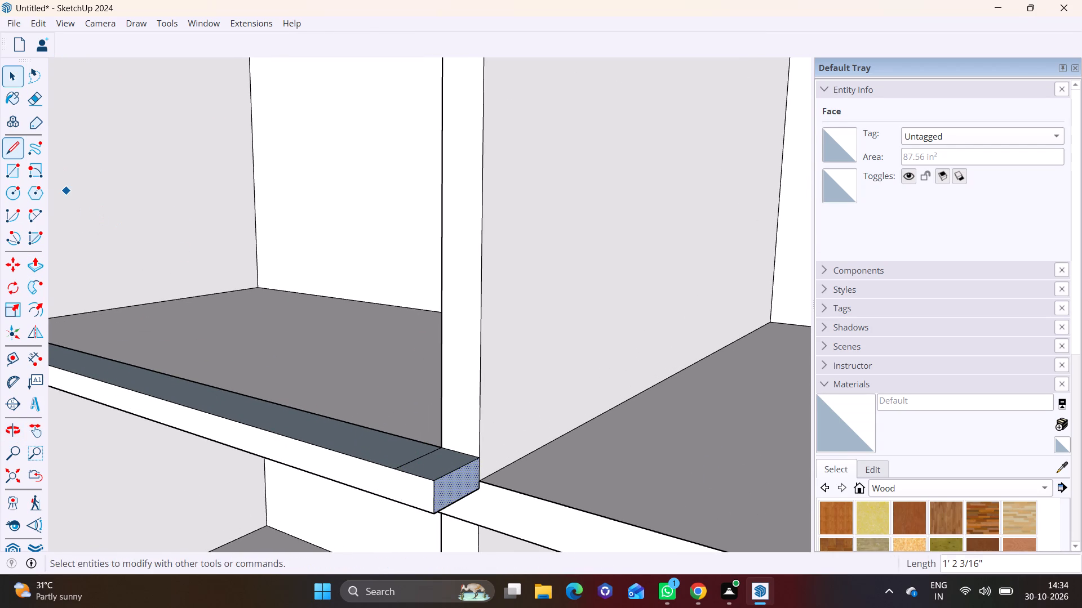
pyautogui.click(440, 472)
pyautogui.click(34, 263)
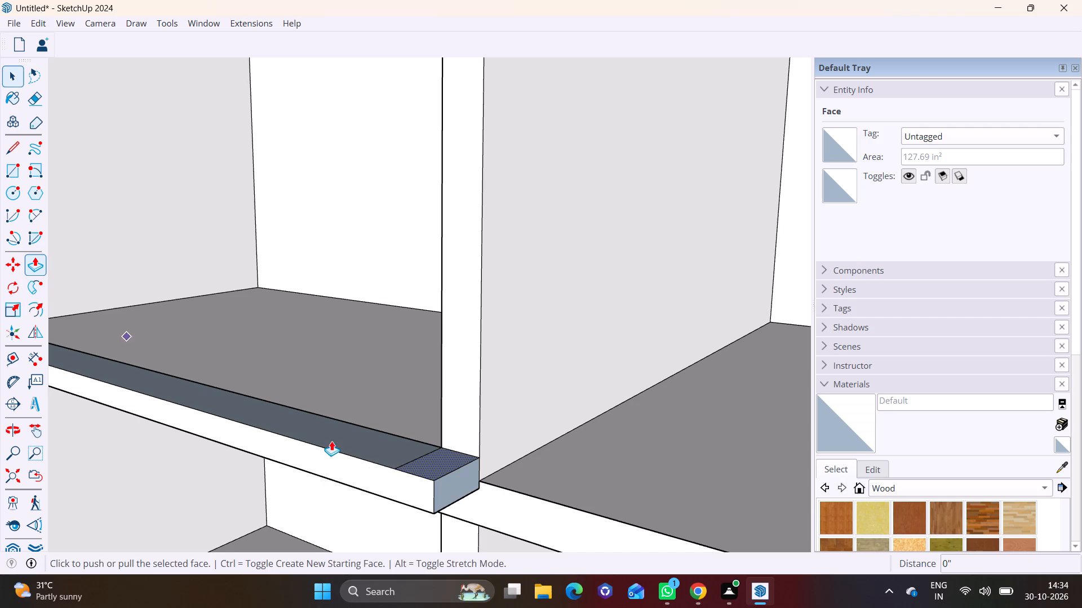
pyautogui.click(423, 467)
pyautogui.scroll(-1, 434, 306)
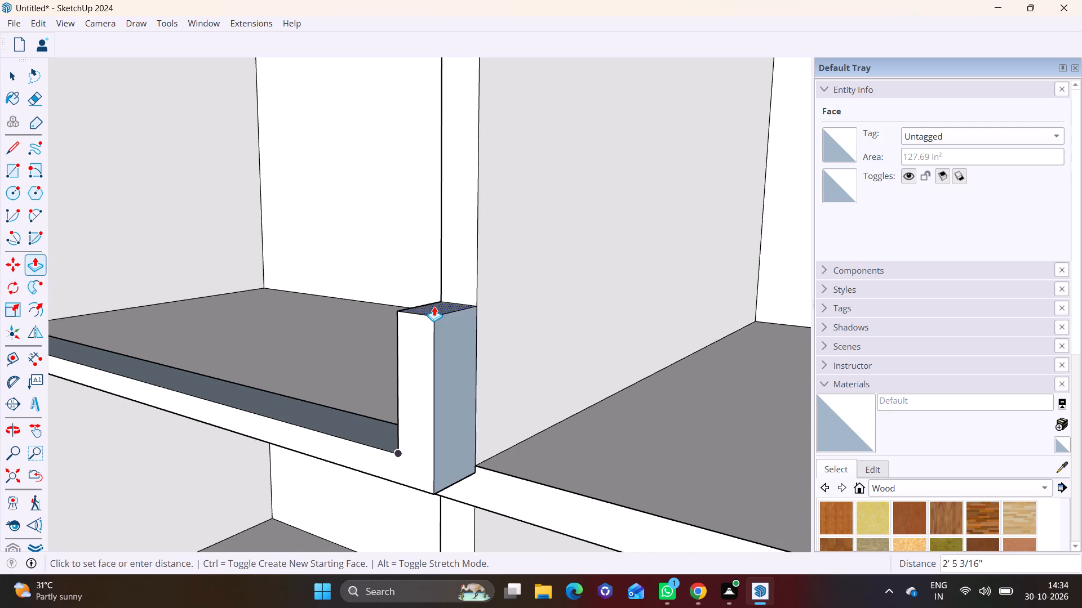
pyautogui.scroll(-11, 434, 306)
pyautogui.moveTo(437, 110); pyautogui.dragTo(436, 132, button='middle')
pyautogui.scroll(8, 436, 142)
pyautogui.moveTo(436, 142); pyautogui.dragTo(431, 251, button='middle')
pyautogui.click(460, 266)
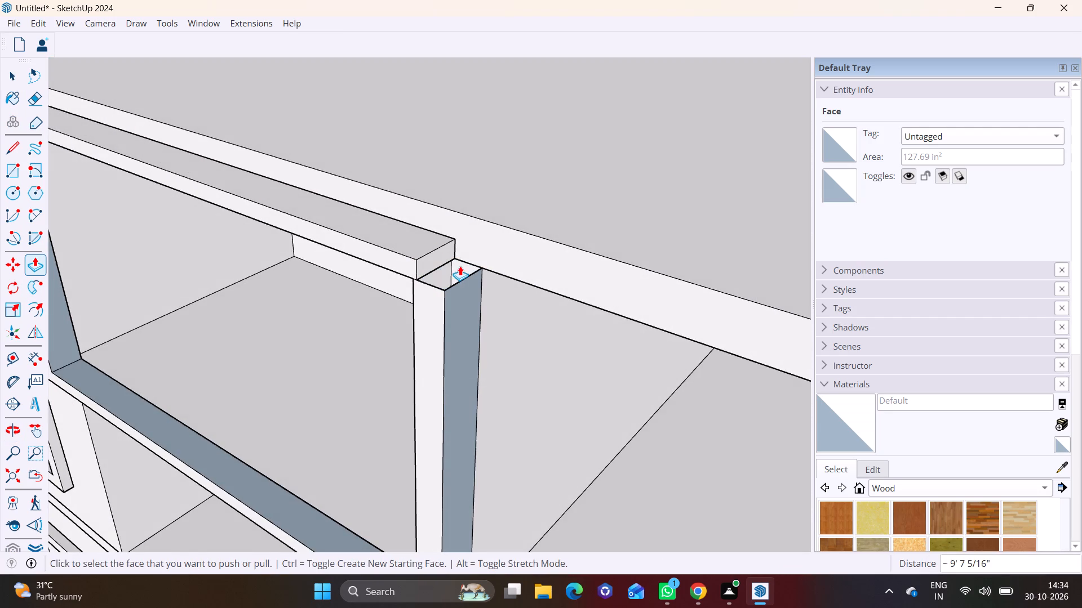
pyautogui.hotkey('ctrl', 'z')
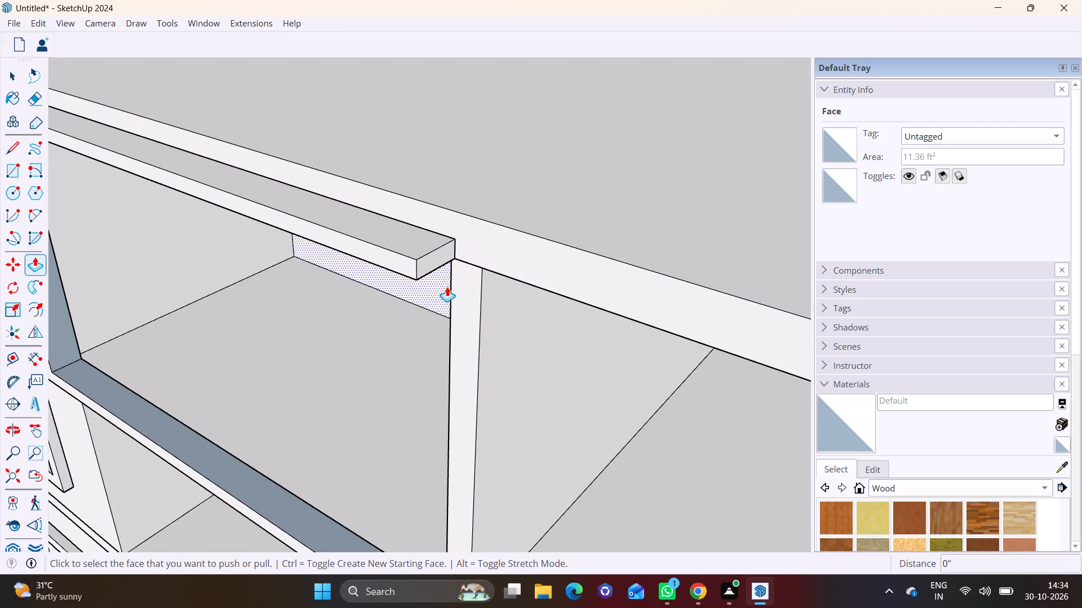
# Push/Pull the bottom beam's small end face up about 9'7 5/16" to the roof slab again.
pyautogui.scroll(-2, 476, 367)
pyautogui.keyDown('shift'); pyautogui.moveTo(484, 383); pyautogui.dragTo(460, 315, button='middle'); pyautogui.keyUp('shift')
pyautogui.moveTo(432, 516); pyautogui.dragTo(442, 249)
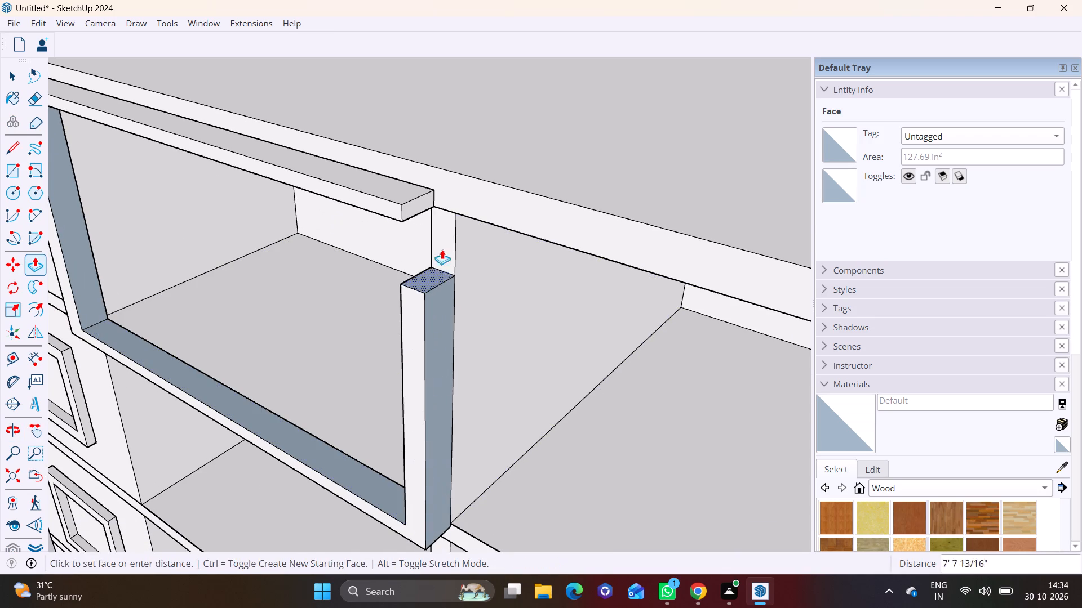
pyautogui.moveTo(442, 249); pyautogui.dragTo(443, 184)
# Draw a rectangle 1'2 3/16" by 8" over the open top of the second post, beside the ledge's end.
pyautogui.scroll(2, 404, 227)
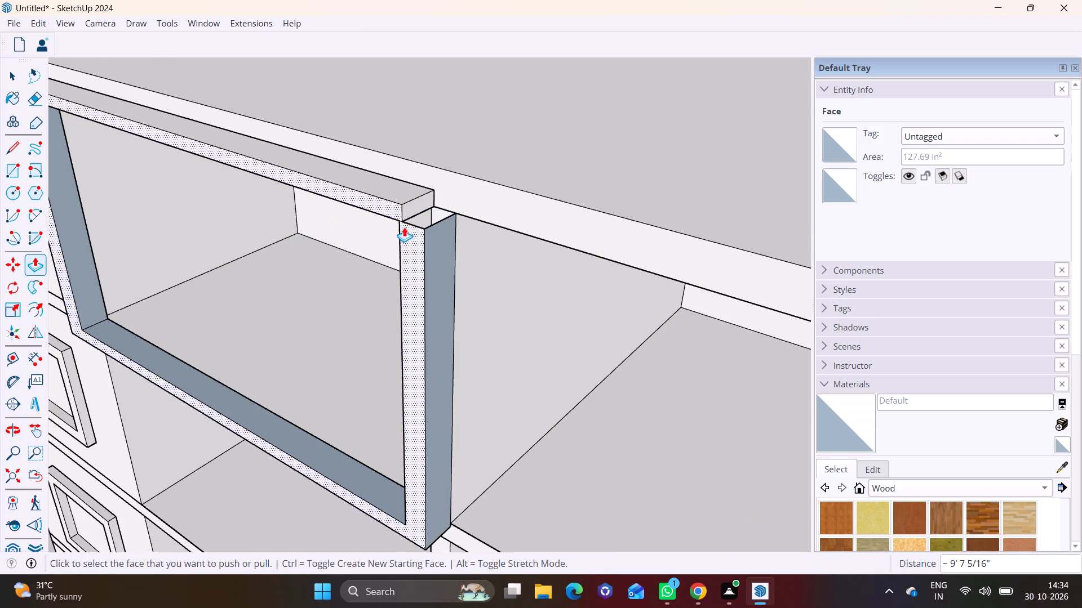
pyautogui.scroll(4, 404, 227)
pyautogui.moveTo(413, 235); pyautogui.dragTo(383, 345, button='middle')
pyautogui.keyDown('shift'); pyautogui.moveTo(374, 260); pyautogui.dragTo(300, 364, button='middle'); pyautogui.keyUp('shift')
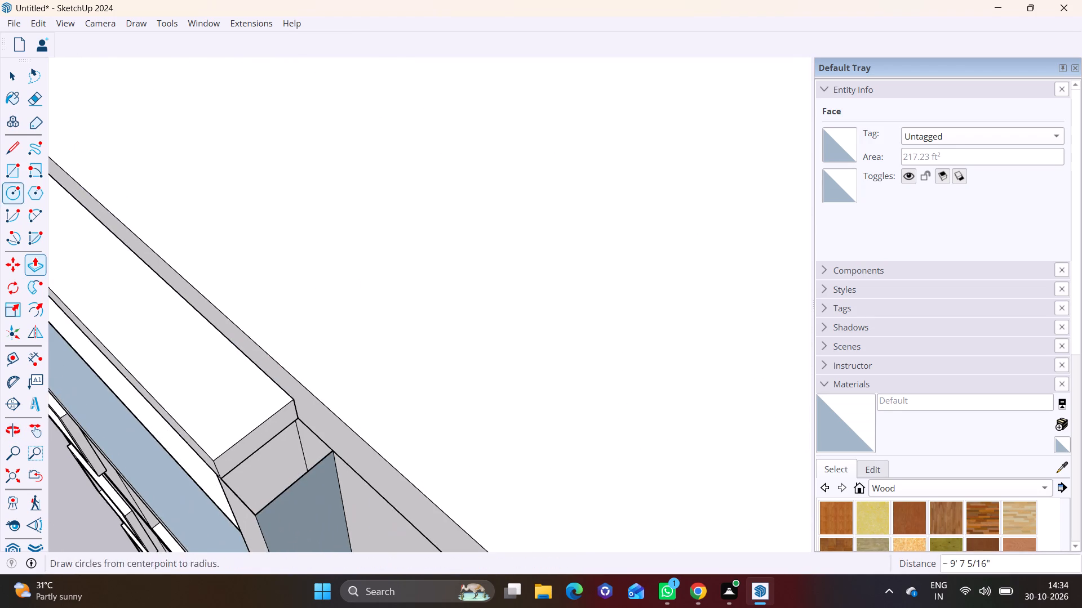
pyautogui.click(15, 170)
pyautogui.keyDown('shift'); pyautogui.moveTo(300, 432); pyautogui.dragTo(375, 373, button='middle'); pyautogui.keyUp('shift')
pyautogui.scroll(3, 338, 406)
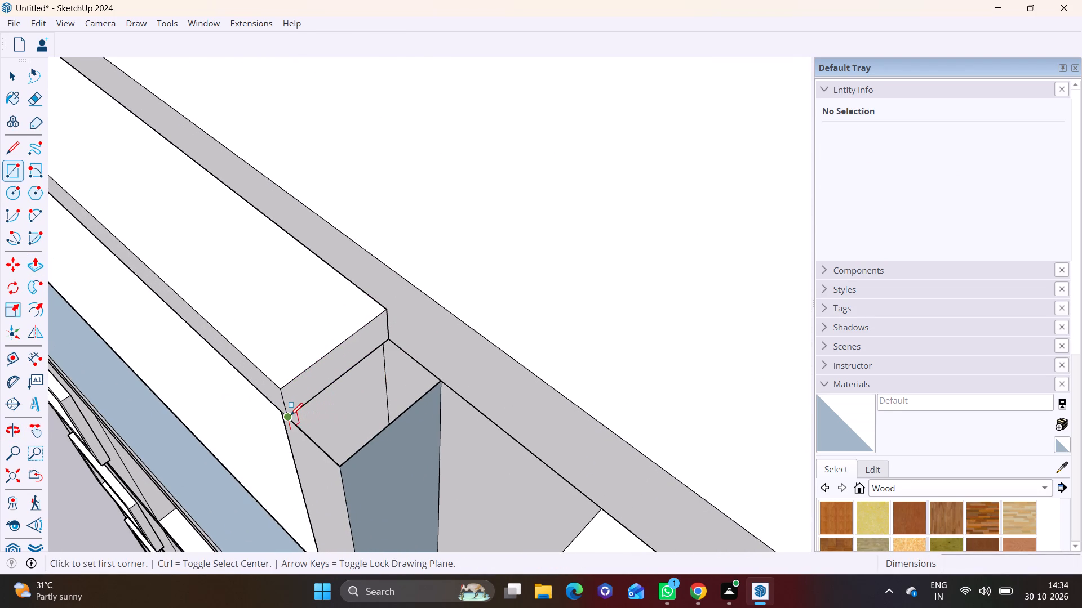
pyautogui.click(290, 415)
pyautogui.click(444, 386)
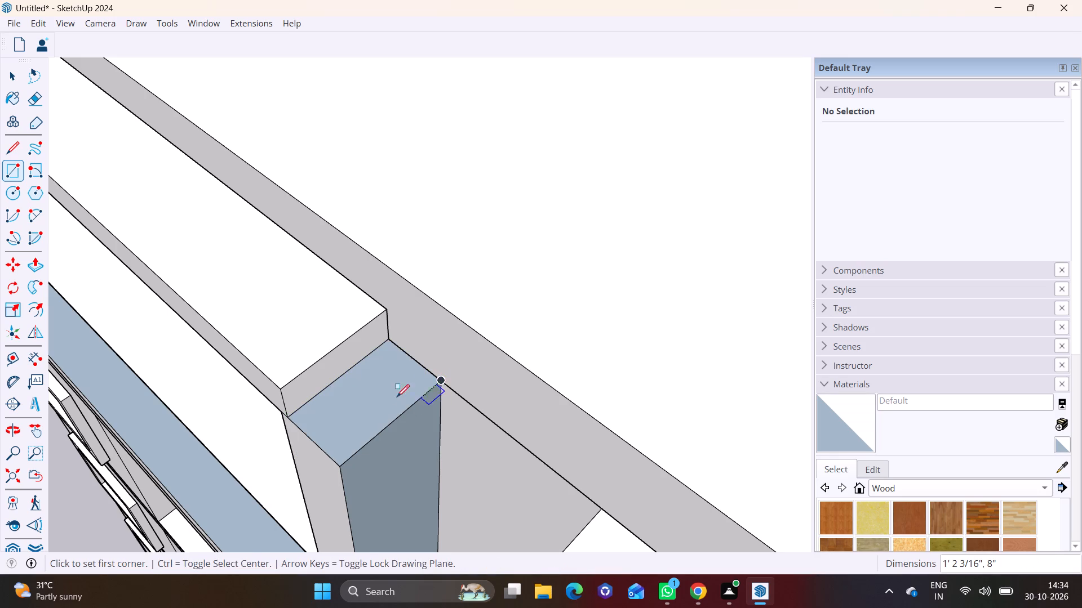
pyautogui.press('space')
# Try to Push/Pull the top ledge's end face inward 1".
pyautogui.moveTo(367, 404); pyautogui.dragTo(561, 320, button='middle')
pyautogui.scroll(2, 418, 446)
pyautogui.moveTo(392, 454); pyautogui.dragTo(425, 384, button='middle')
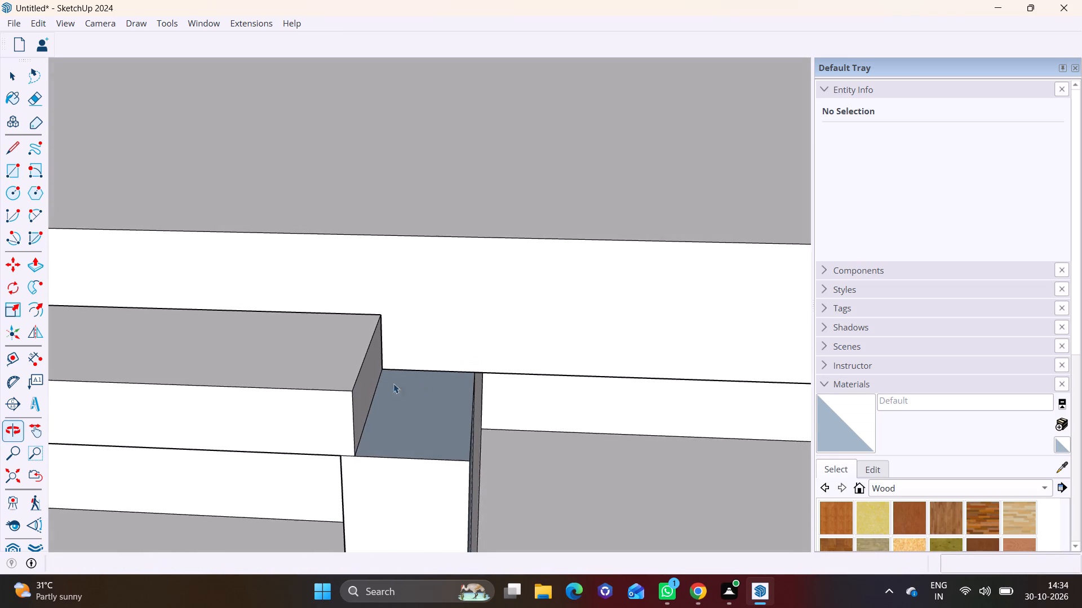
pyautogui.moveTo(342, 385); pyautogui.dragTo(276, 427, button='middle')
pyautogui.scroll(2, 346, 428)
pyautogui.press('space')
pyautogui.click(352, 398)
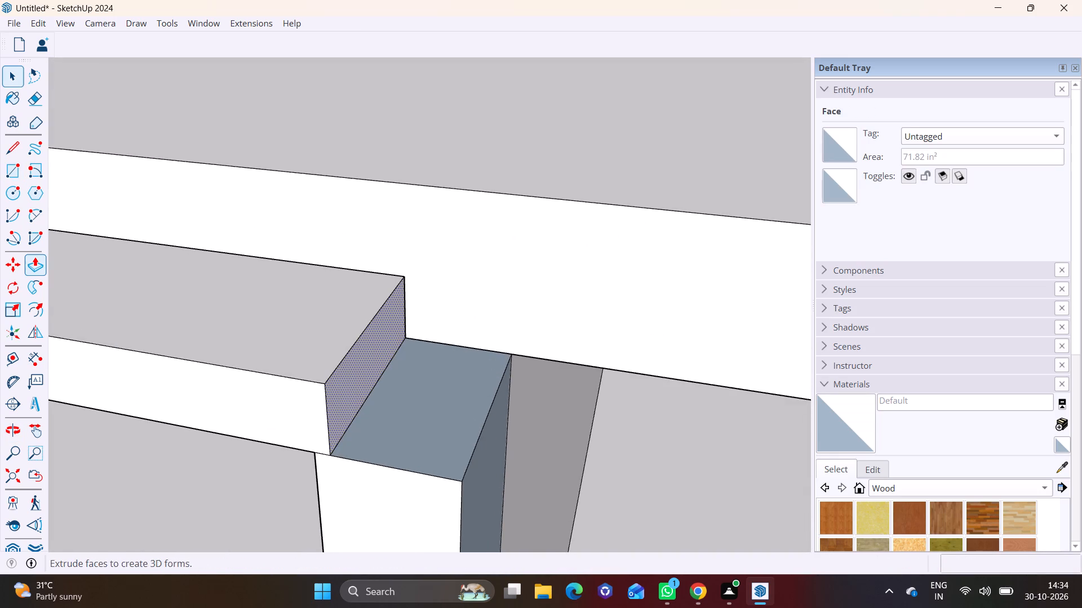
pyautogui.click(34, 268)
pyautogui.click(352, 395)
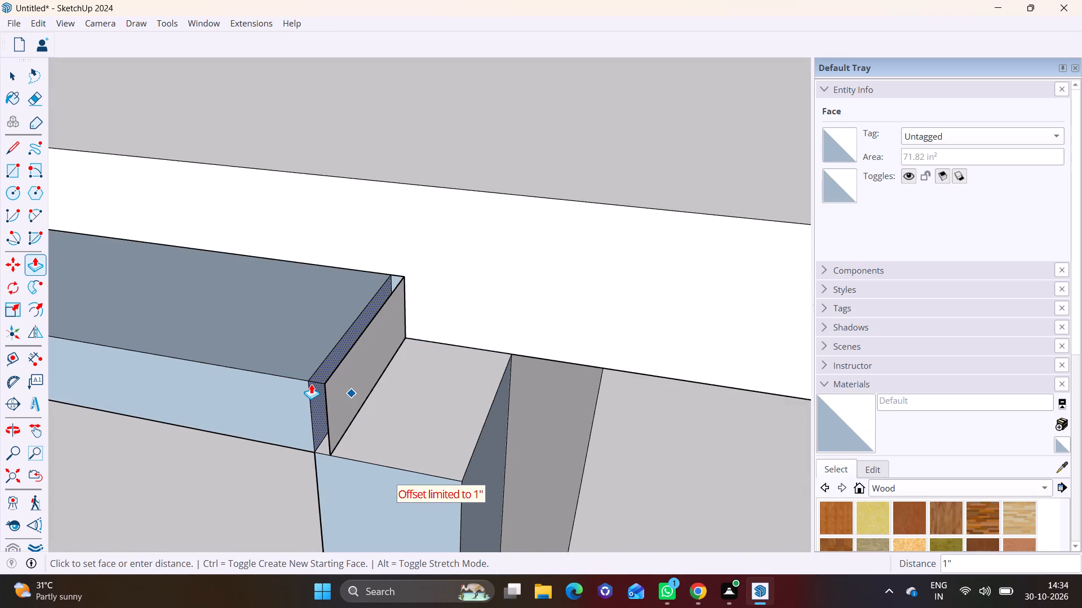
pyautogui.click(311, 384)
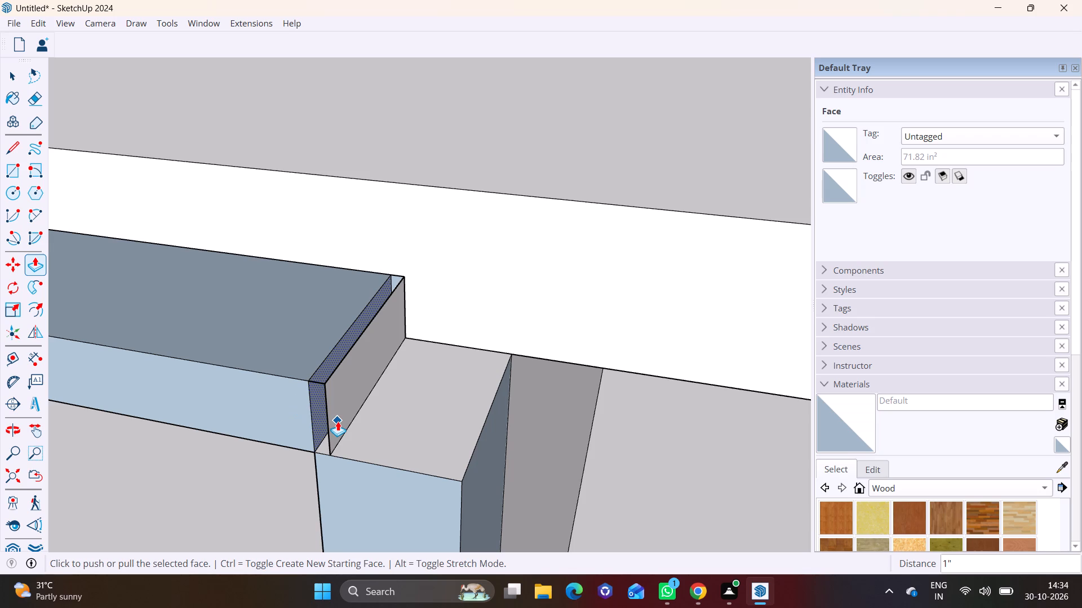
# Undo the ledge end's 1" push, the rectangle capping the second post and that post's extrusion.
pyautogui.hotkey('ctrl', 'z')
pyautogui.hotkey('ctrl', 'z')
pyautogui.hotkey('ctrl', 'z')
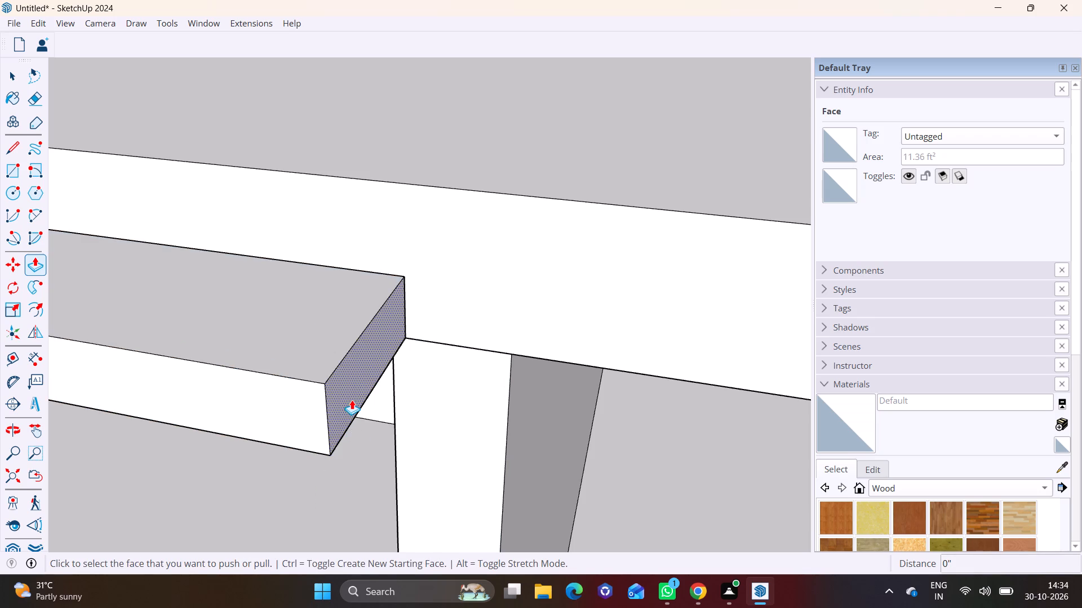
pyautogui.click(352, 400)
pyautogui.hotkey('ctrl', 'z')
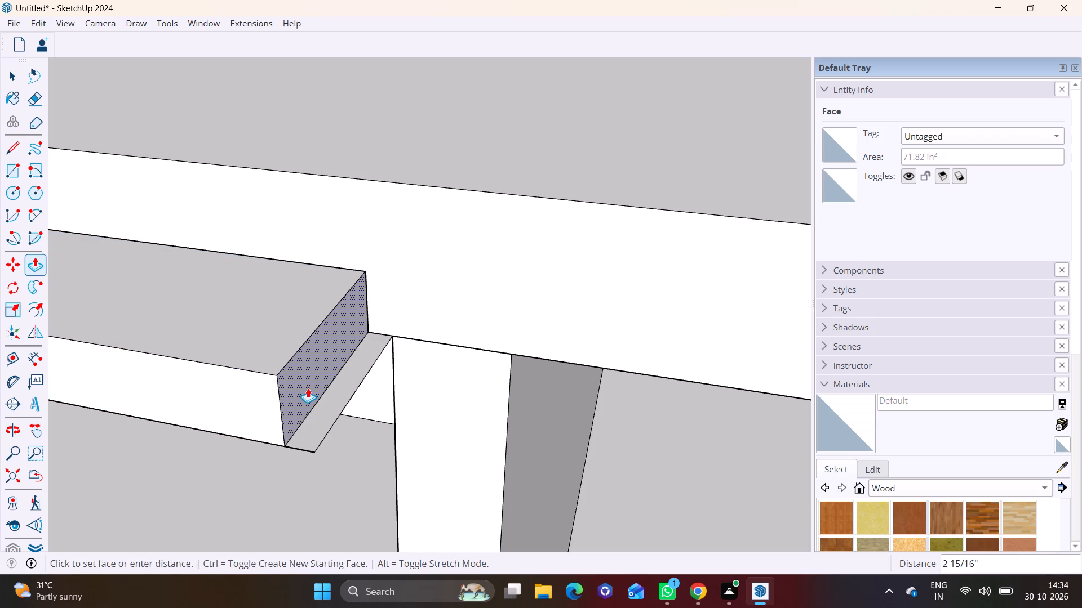
# Erase the stray edge across the underside of the top ledge, next to its end above the far column.
pyautogui.moveTo(357, 402); pyautogui.dragTo(407, 109, button='middle')
pyautogui.moveTo(389, 289); pyautogui.dragTo(468, 306, button='middle')
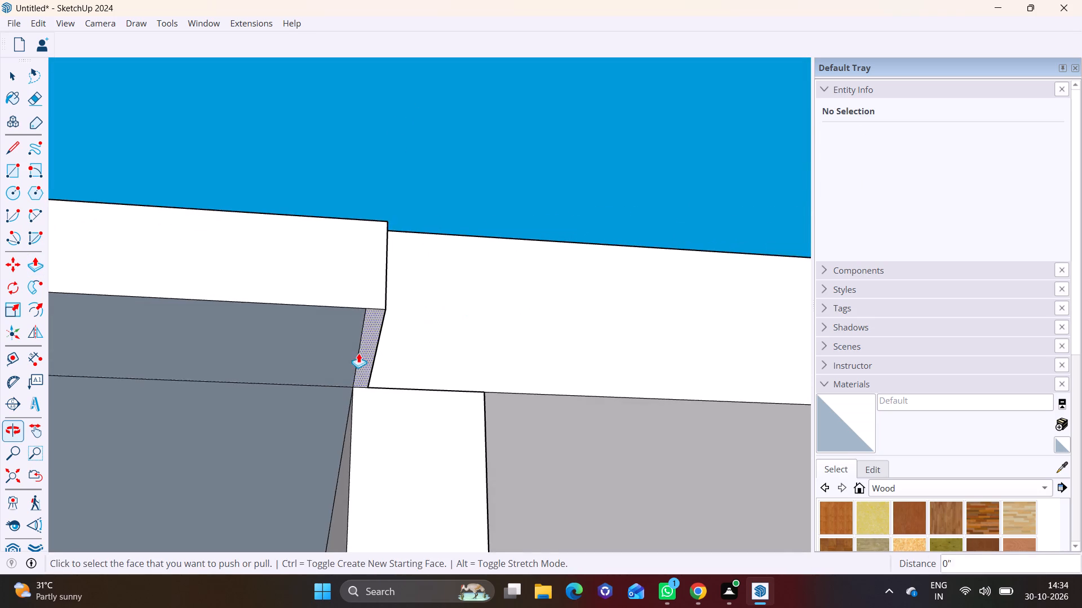
pyautogui.scroll(4, 345, 359)
pyautogui.moveTo(406, 323); pyautogui.dragTo(365, 354, button='middle')
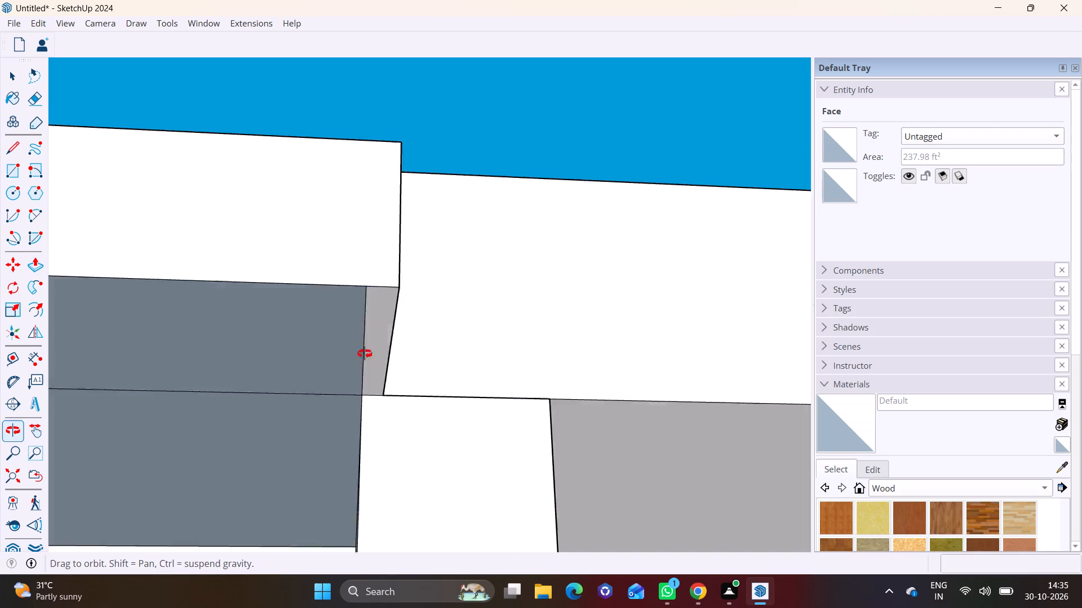
pyautogui.moveTo(365, 354); pyautogui.dragTo(264, 310, button='middle')
pyautogui.press('v')
pyautogui.press('space')
pyautogui.click(344, 337)
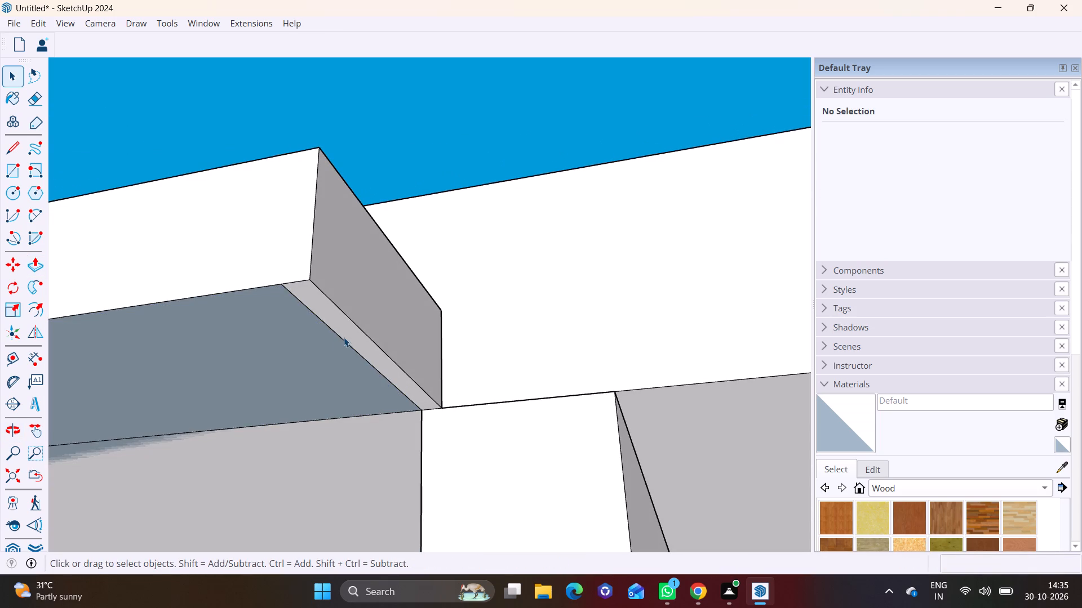
pyautogui.rightClick(342, 339)
pyautogui.click(376, 367)
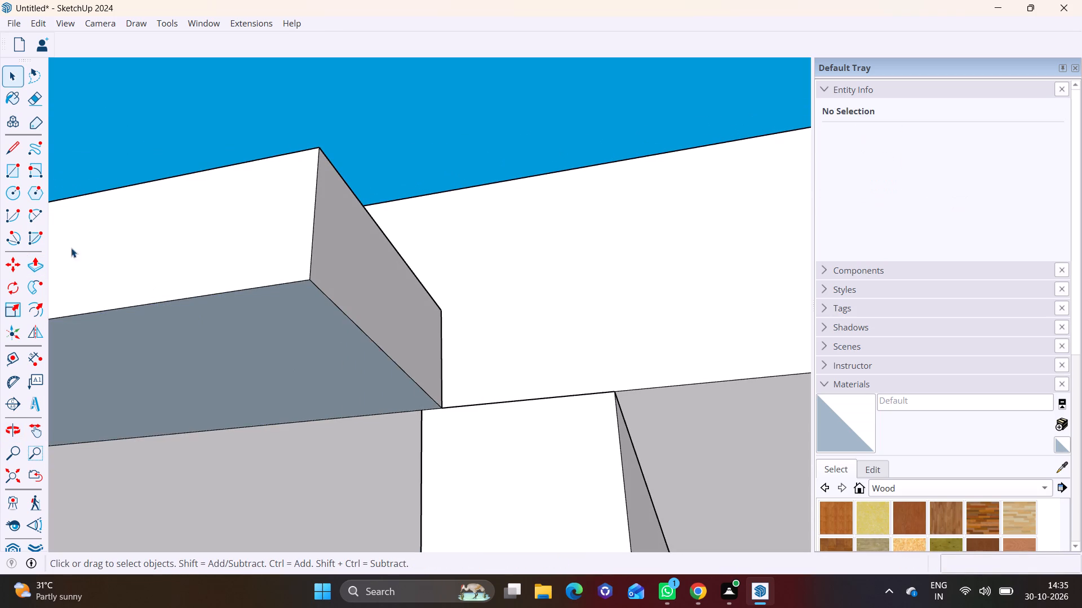
# Push/Pull the top ledge's end face inward about 1 1/4", flush with the inner edge of the far column.
pyautogui.click(357, 278)
pyautogui.click(34, 260)
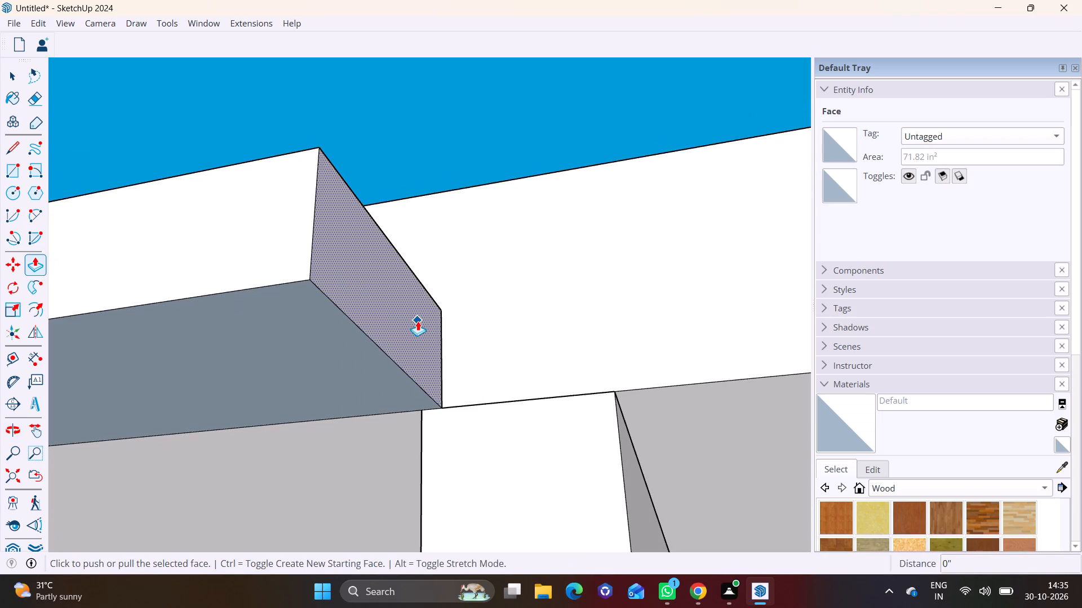
pyautogui.click(418, 321)
pyautogui.click(391, 320)
# Extrude the bottom ledge's end rectangle upward about 9' 7 5/16" to form the second post, reaching the top ledge's underside level.
pyautogui.scroll(-9, 451, 430)
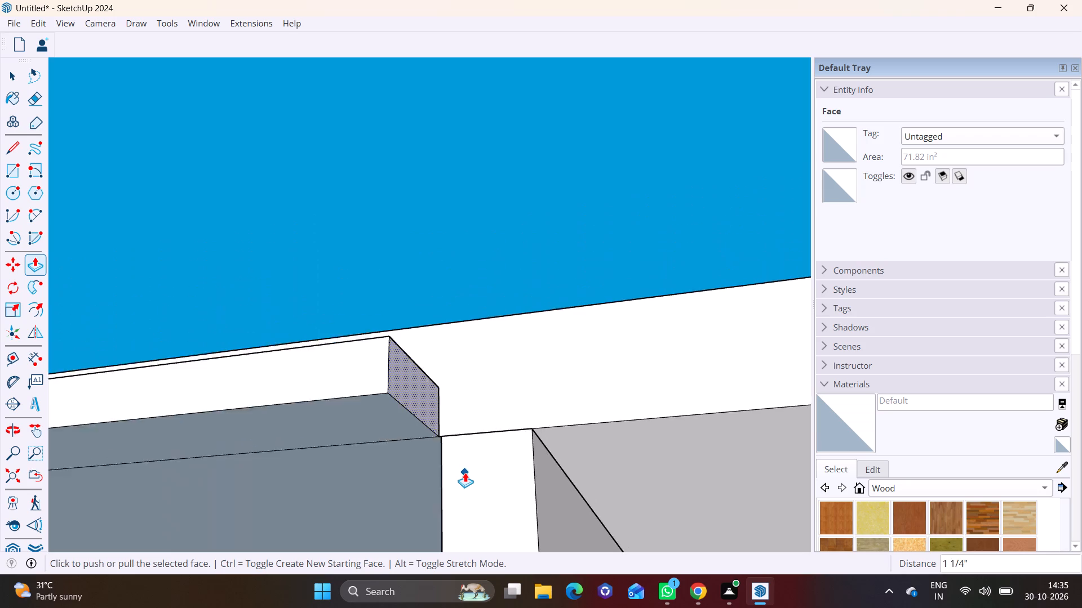
pyautogui.scroll(-3, 465, 472)
pyautogui.keyDown('shift'); pyautogui.moveTo(465, 474); pyautogui.dragTo(503, 273, button='middle'); pyautogui.keyUp('shift')
pyautogui.moveTo(503, 272); pyautogui.dragTo(482, 506, button='middle')
pyautogui.scroll(-4, 482, 506)
pyautogui.keyDown('shift'); pyautogui.moveTo(499, 482); pyautogui.dragTo(465, 294, button='middle'); pyautogui.keyUp('shift')
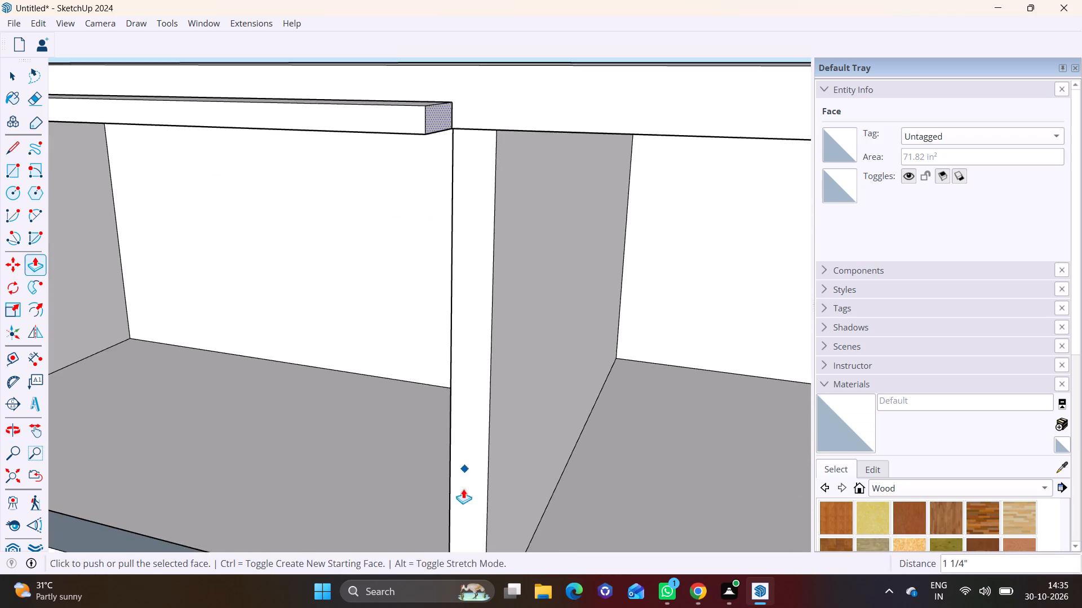
pyautogui.keyDown('shift'); pyautogui.moveTo(463, 490); pyautogui.dragTo(469, 336, button='middle'); pyautogui.keyUp('shift')
pyautogui.scroll(3, 474, 477)
pyautogui.press('space')
pyautogui.click(464, 494)
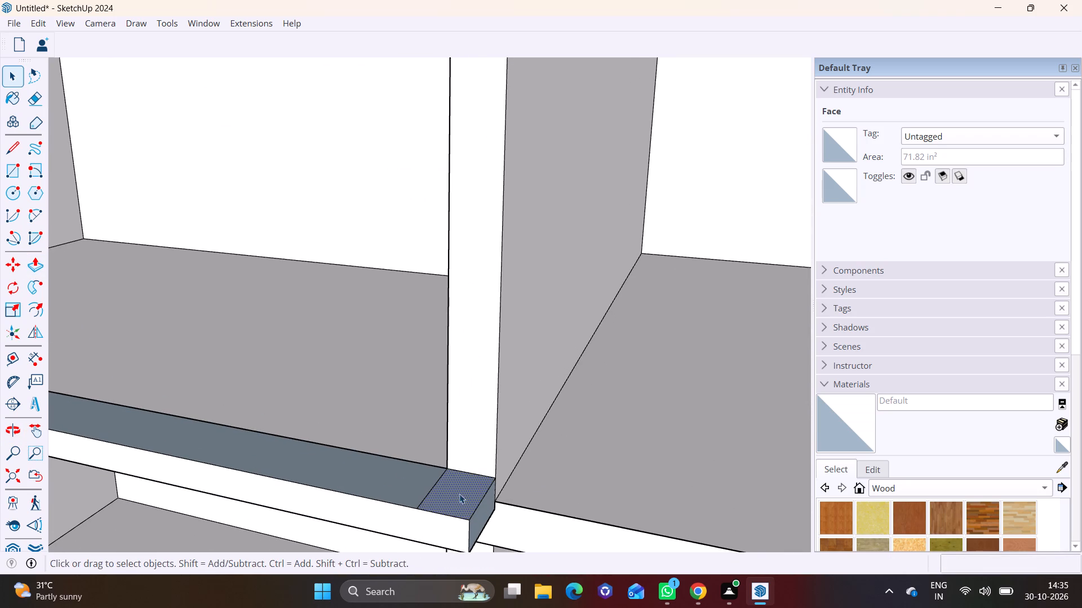
pyautogui.click(42, 259)
pyautogui.click(444, 491)
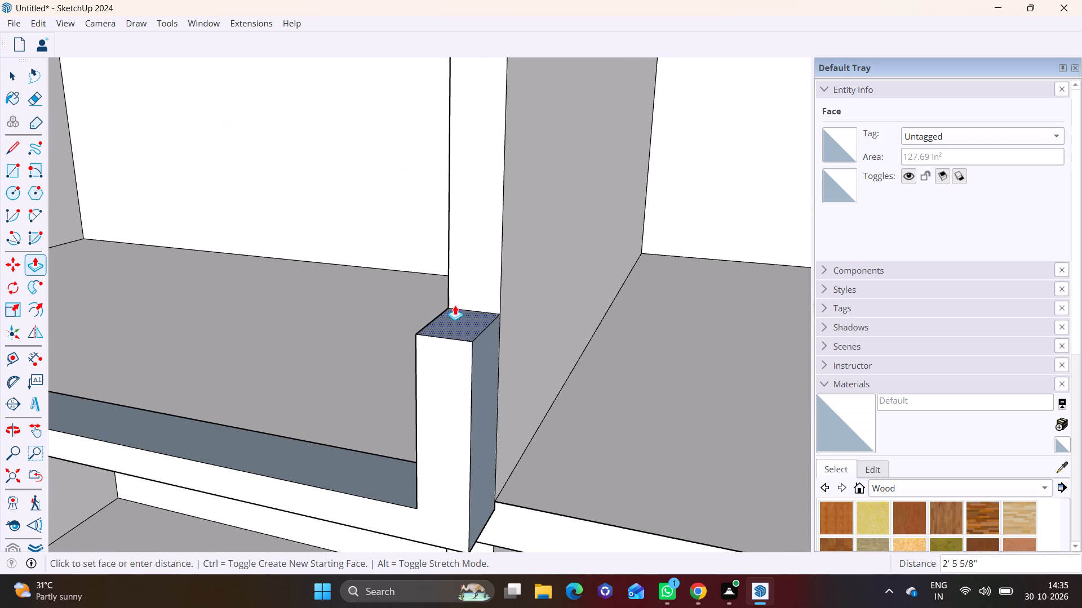
pyautogui.scroll(-8, 464, 297)
pyautogui.keyDown('shift'); pyautogui.moveTo(483, 136); pyautogui.dragTo(438, 421, button='middle'); pyautogui.keyUp('shift')
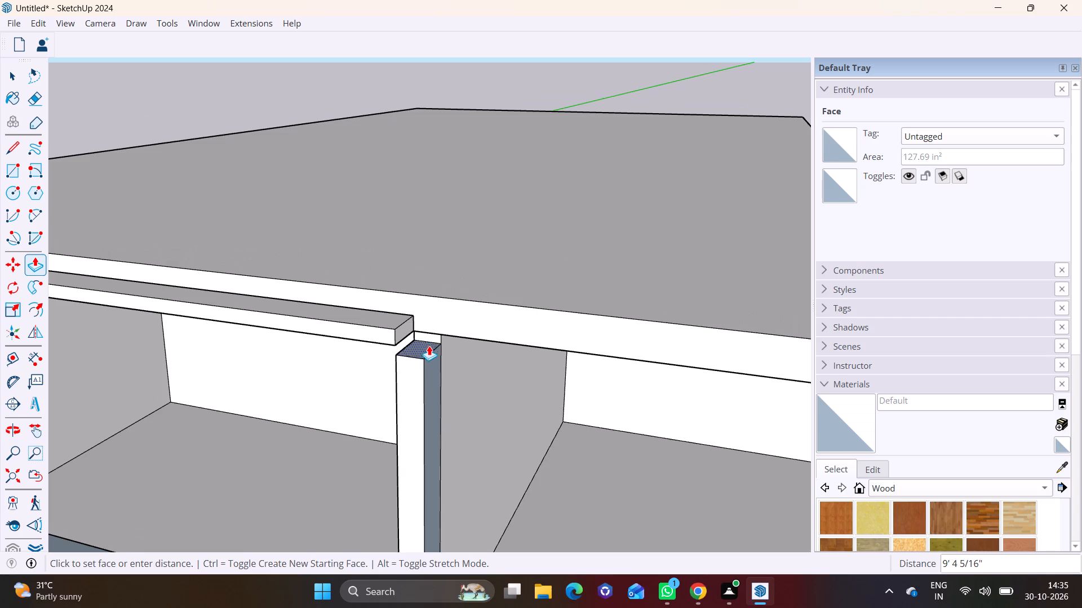
pyautogui.click(429, 327)
pyautogui.scroll(2, 429, 327)
pyautogui.press('space')
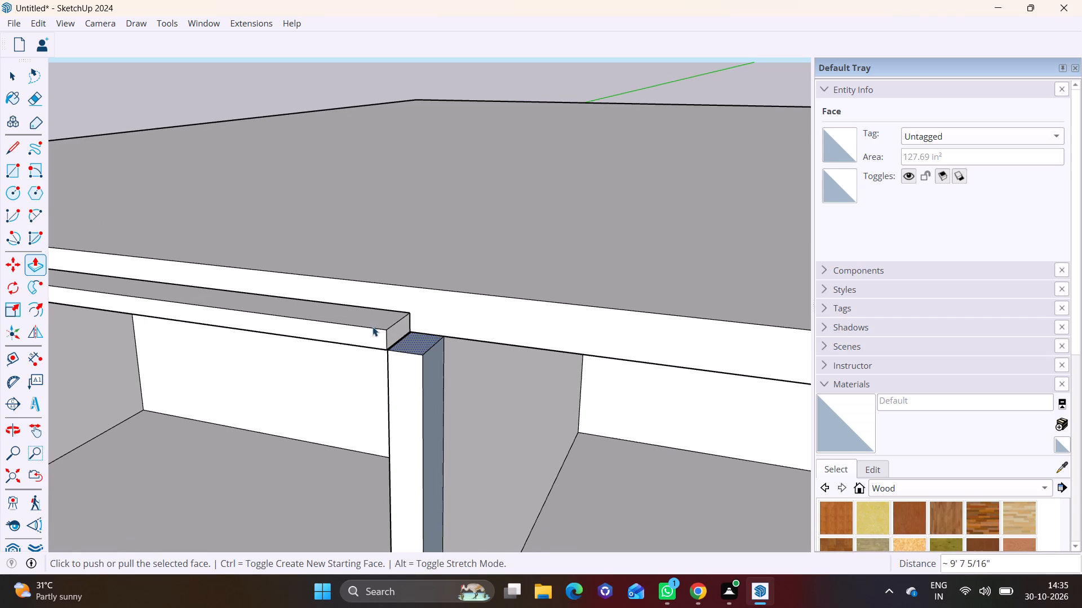
# Push/Pull the top ledge's end face outward about 9 1/4" over the second post, flush with its outer side.
pyautogui.click(396, 328)
pyautogui.click(36, 269)
pyautogui.click(393, 336)
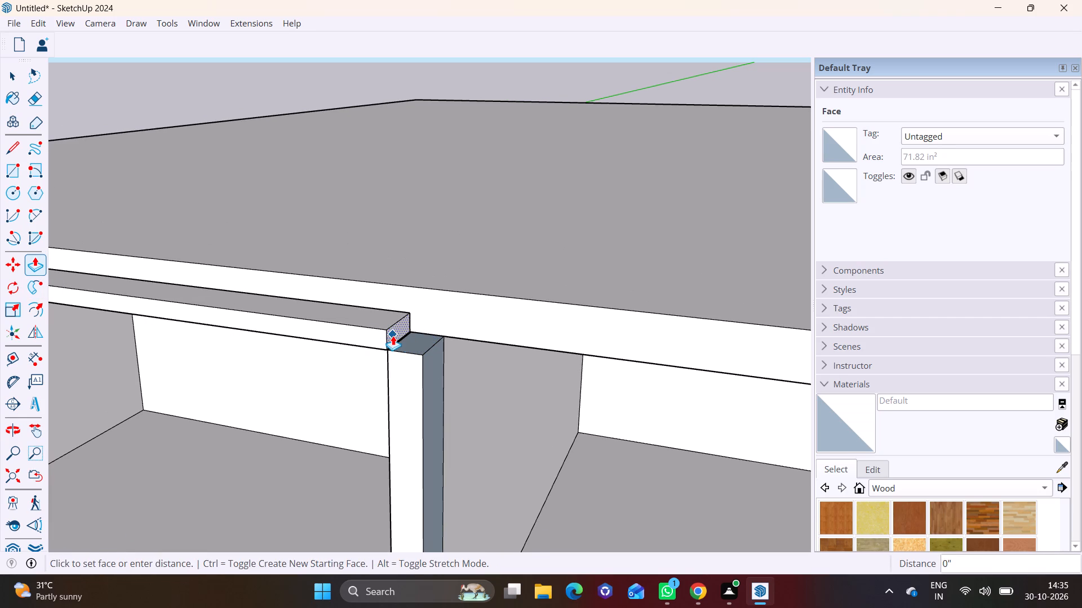
pyautogui.click(423, 358)
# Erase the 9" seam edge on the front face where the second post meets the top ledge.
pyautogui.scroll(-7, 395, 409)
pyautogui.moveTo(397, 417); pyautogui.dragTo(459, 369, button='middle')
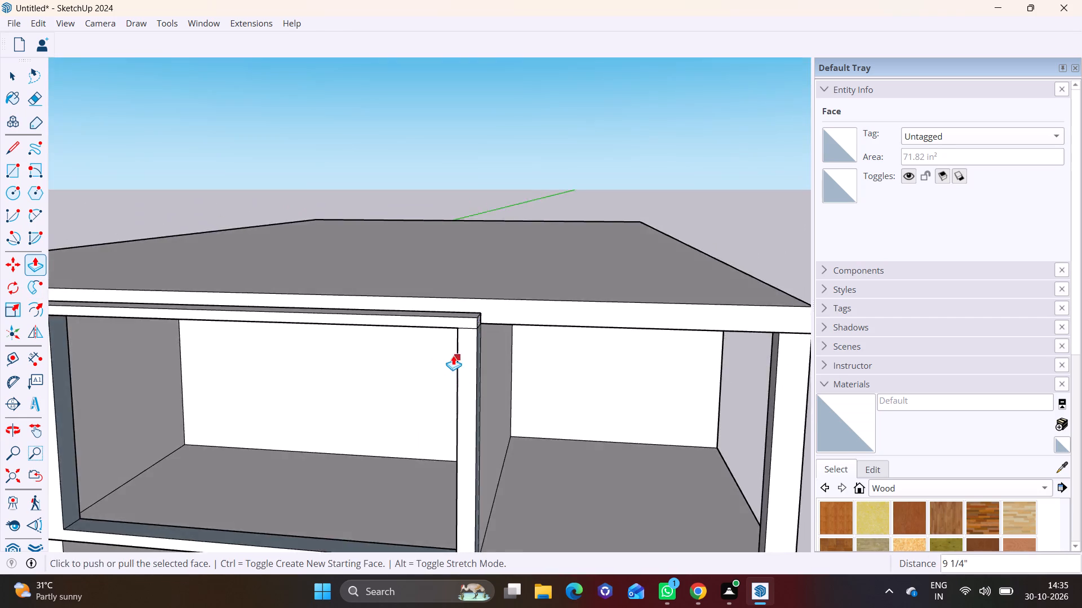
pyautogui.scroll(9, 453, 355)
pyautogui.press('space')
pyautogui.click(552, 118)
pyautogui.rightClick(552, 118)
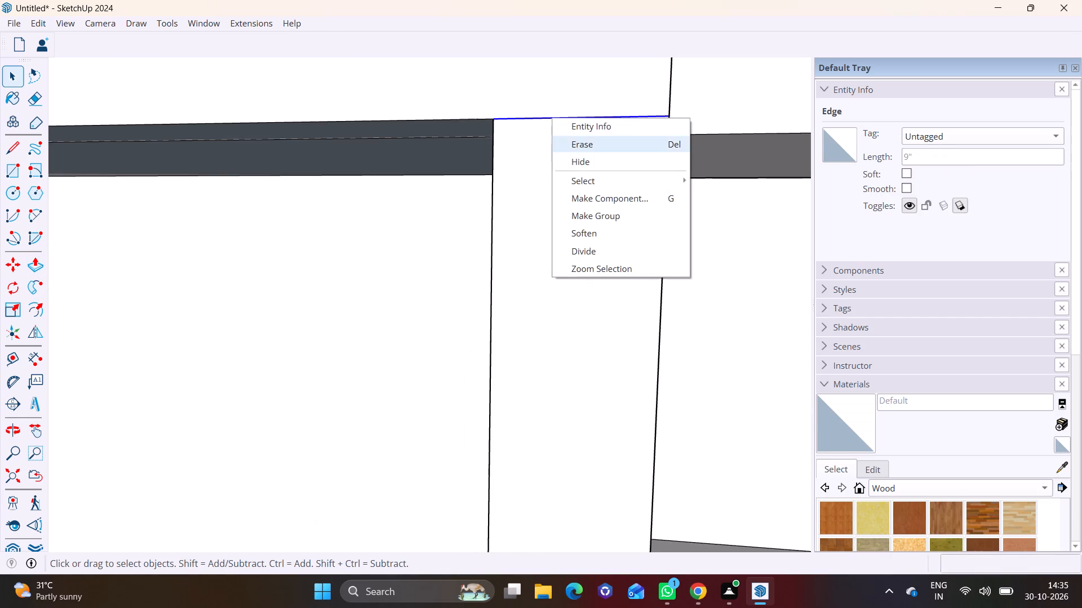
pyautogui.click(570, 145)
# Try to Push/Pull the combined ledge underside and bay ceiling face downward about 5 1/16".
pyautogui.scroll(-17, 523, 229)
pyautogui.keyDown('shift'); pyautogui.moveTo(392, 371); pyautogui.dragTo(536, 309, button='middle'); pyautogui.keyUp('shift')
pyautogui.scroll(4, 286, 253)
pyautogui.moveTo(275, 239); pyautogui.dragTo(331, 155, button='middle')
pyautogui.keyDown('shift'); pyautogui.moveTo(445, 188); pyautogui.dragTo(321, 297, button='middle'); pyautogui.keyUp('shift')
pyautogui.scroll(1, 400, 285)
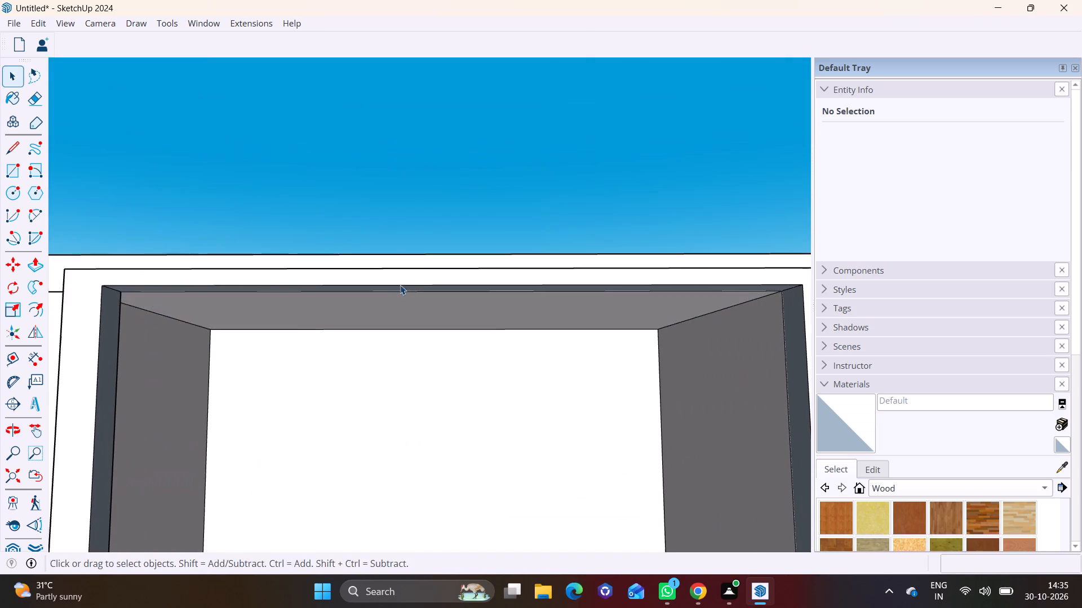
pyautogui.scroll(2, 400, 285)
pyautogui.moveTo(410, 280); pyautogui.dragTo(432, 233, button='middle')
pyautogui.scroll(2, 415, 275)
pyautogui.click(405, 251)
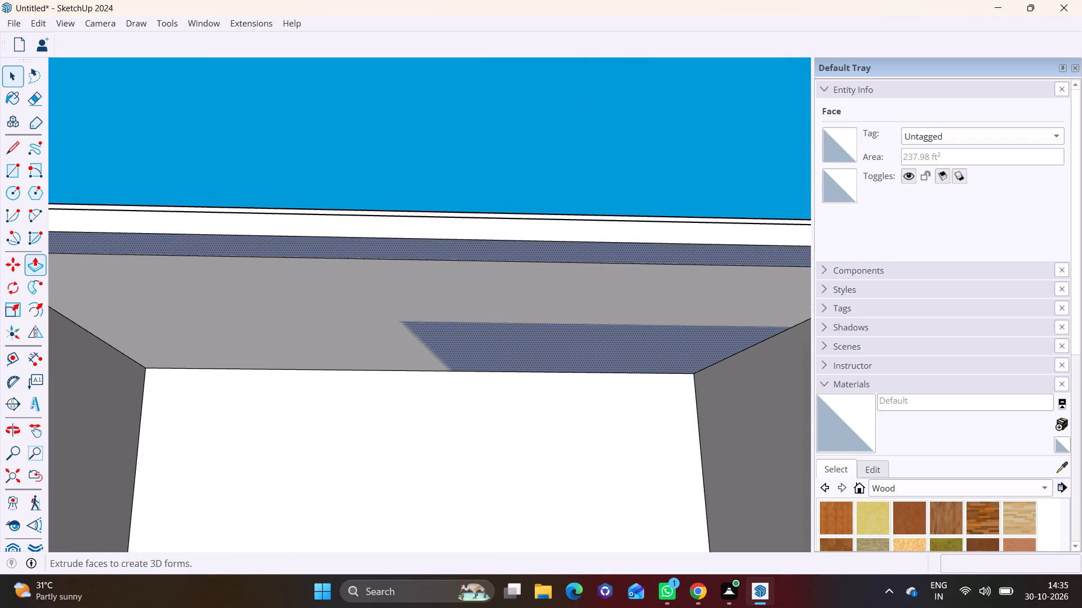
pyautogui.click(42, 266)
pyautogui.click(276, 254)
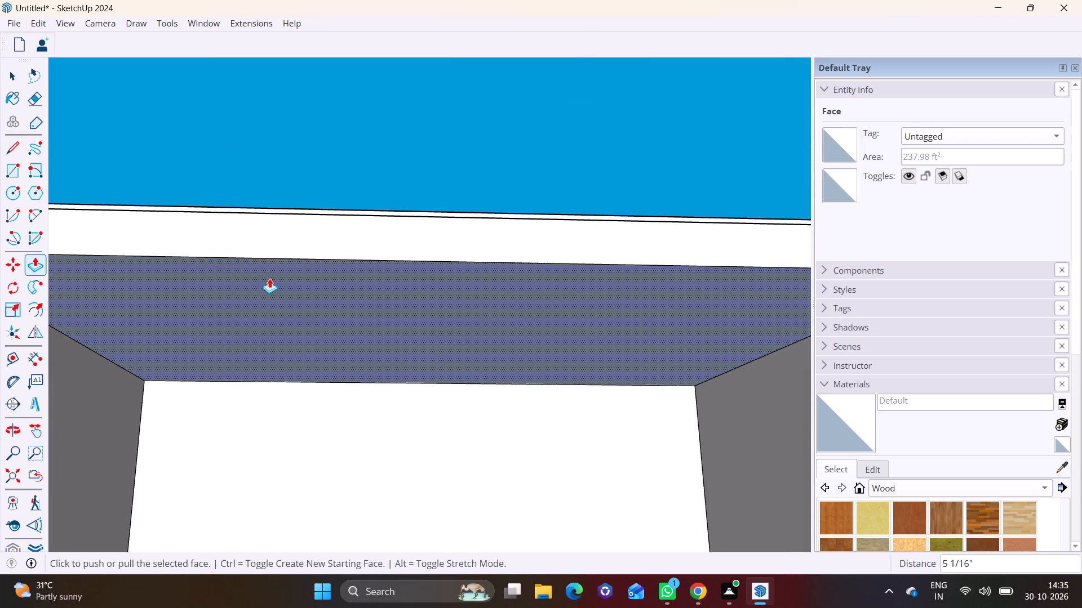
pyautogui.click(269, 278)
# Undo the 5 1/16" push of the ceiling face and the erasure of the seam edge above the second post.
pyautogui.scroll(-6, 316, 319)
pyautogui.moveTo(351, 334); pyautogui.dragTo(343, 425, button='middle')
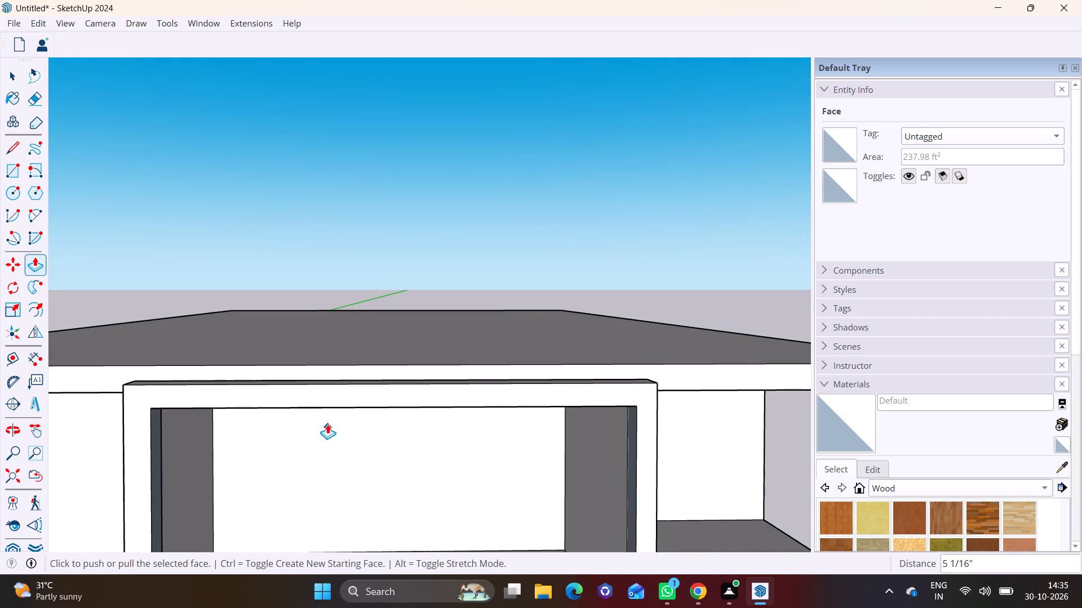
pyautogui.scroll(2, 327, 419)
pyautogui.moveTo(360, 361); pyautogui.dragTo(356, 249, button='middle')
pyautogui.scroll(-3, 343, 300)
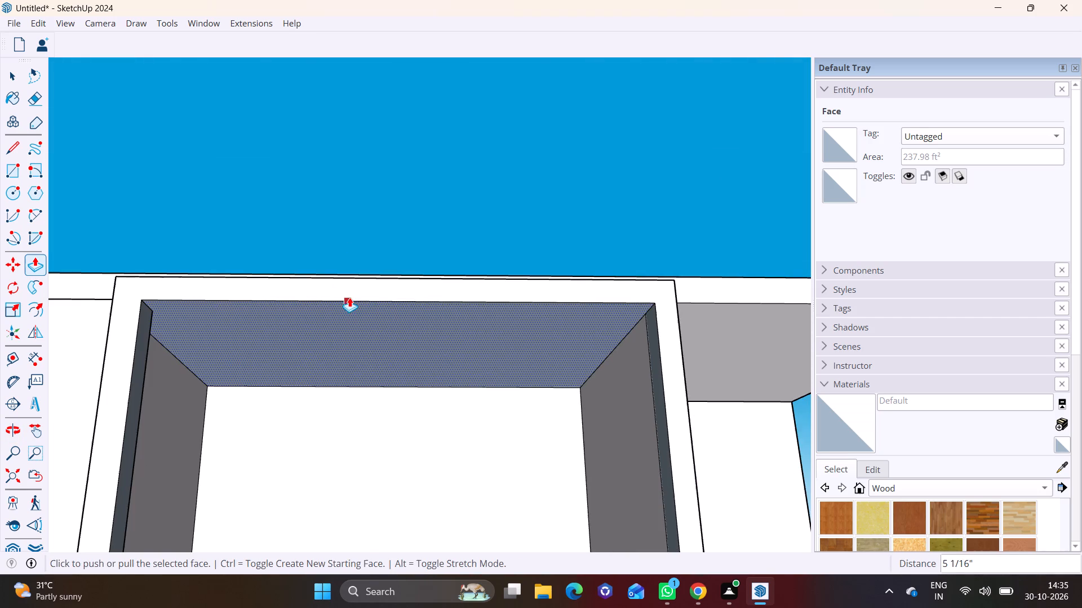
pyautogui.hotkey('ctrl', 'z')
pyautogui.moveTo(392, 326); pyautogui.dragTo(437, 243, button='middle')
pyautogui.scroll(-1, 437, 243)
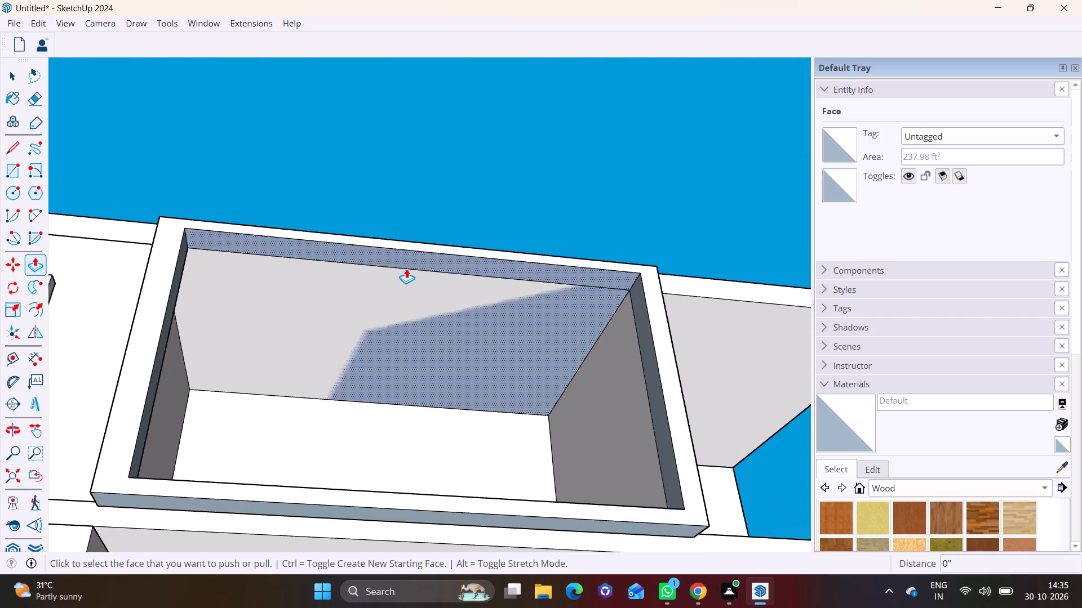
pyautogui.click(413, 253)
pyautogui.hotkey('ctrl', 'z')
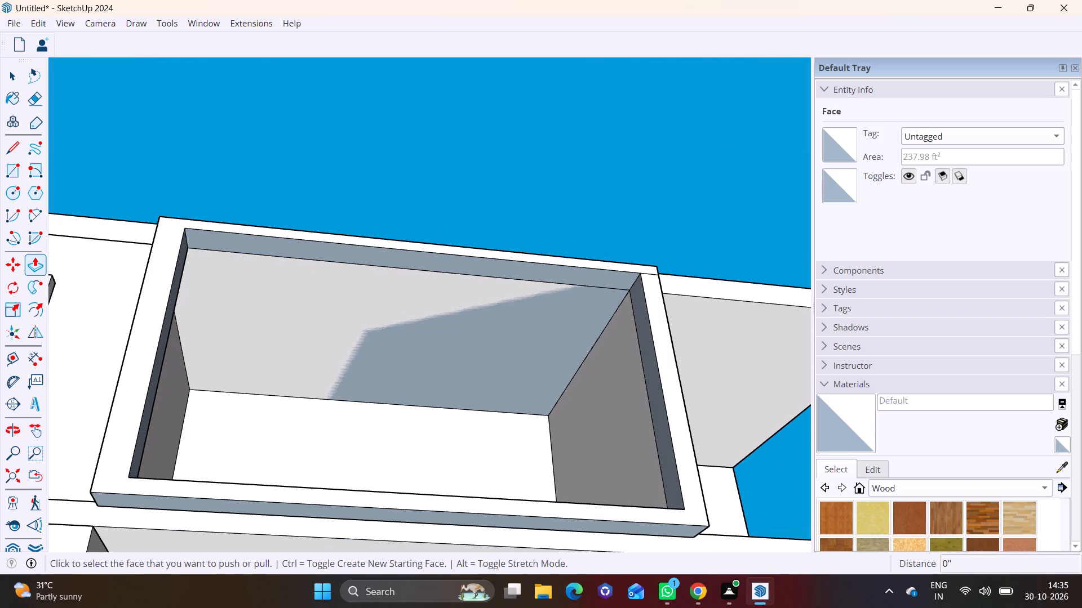
# Draw a rectangle 1' 2 3/16" by about 17' 6 5/8" across the top ledge's underside, between the two posts.
pyautogui.click(19, 168)
pyautogui.scroll(2, 225, 234)
pyautogui.moveTo(190, 223); pyautogui.dragTo(175, 218, button='middle')
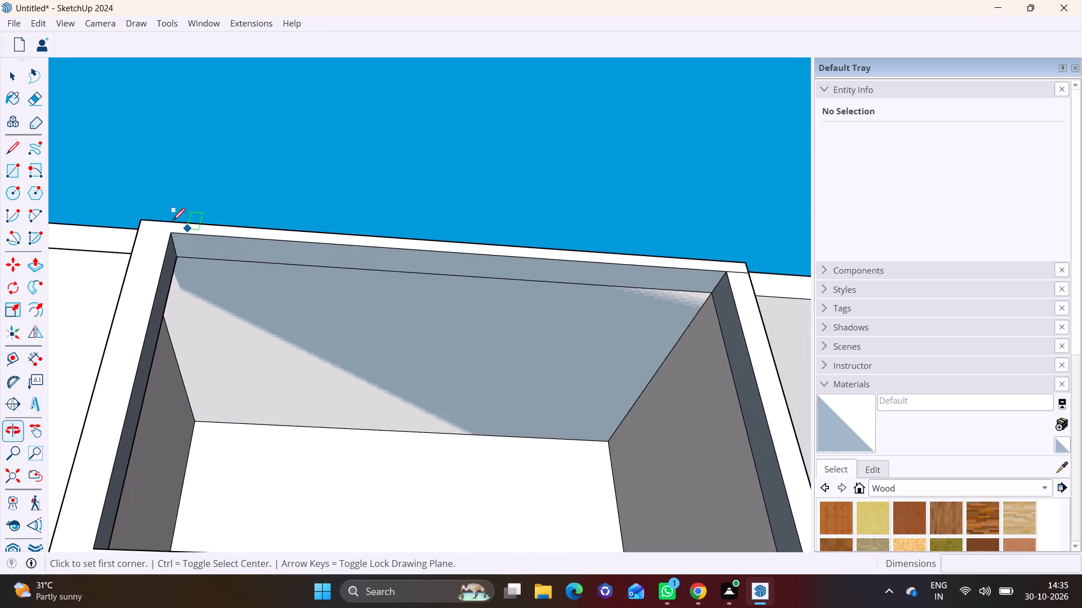
pyautogui.click(176, 235)
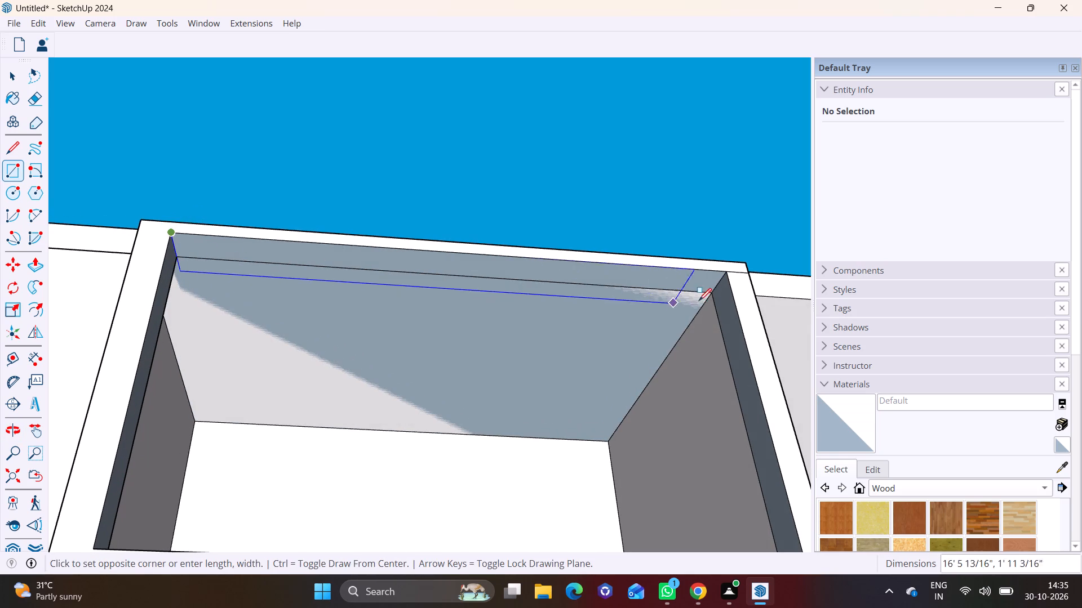
pyautogui.click(709, 297)
pyautogui.press('space')
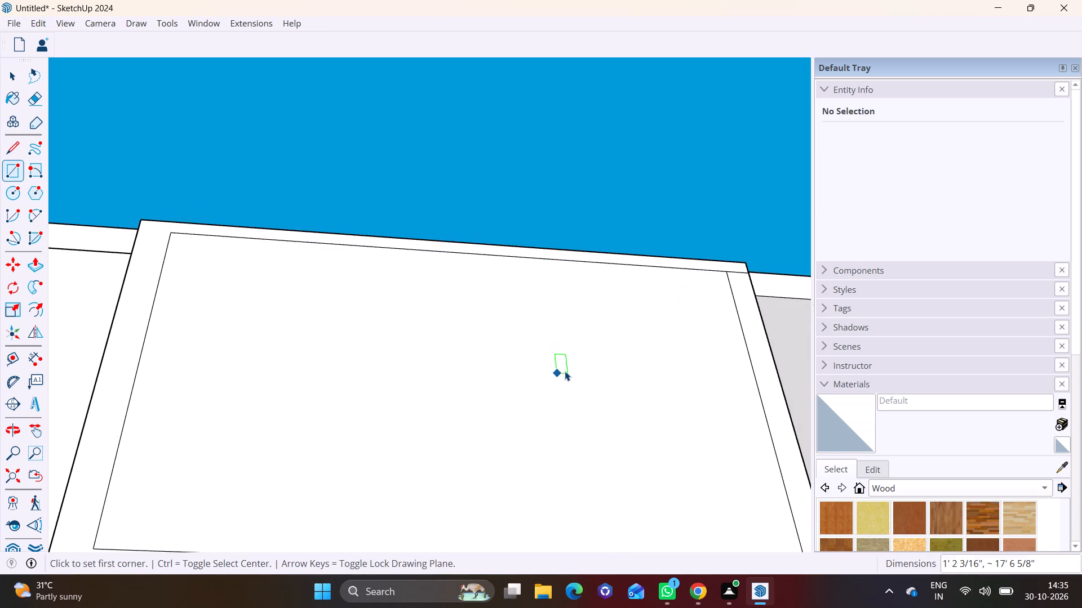
# Delete the front and back faces that close off the surround's opening.
pyautogui.click(565, 371)
pyautogui.press('Delete')
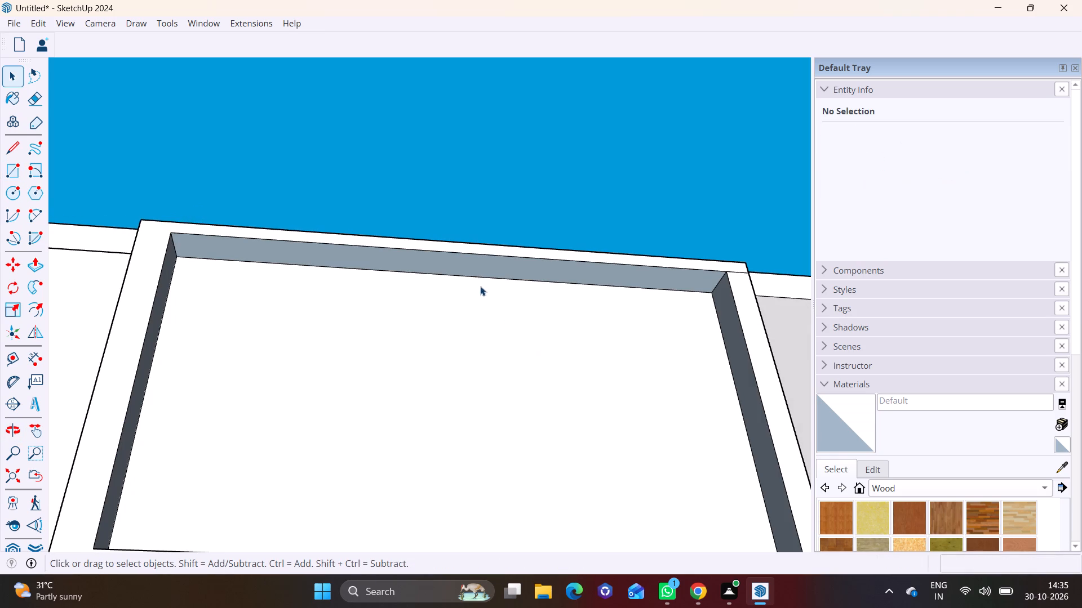
pyautogui.click(477, 269)
pyautogui.moveTo(227, 445); pyautogui.dragTo(196, 597, button='middle')
pyautogui.scroll(-6, 349, 504)
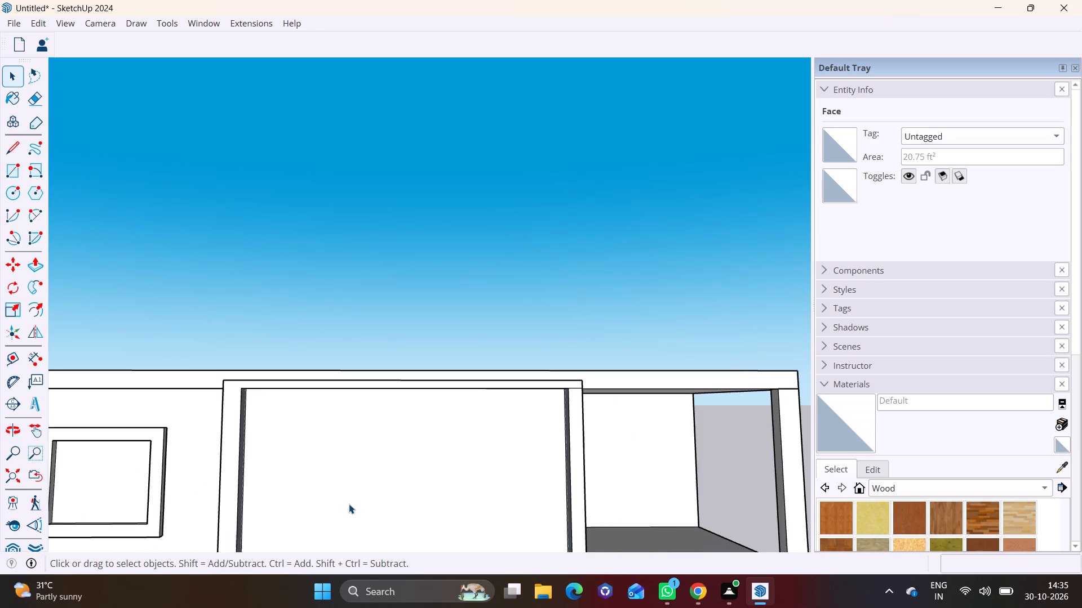
pyautogui.moveTo(349, 504); pyautogui.dragTo(349, 394, button='middle')
pyautogui.moveTo(442, 406); pyautogui.dragTo(283, 507, button='middle')
pyautogui.scroll(3, 339, 433)
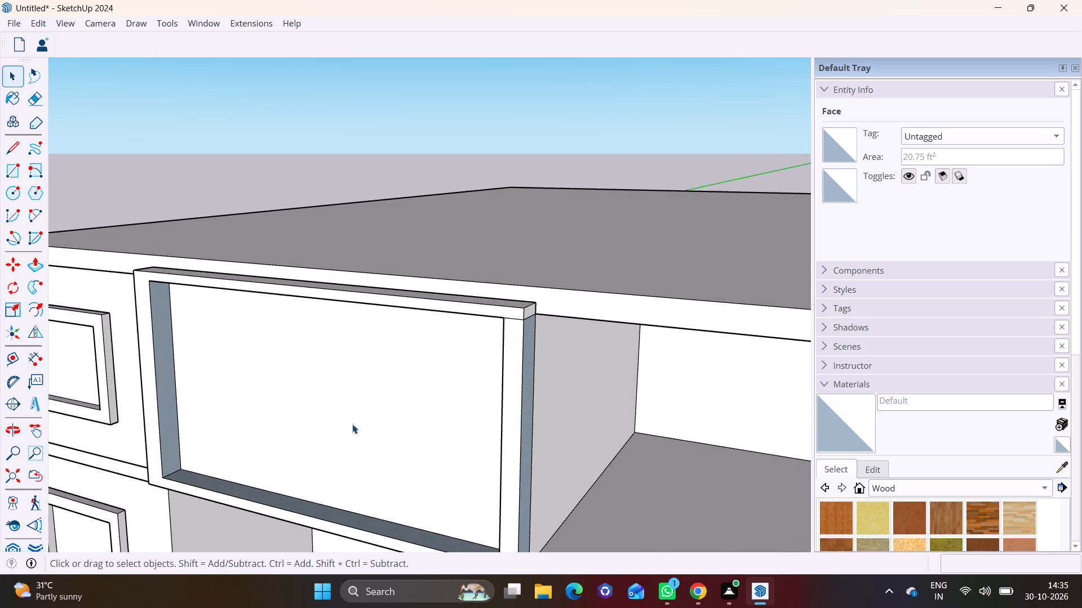
pyautogui.click(385, 408)
pyautogui.press('Delete')
# Push/Pull the top ledge's underside strip downward about 9 1/2" between the posts.
pyautogui.moveTo(385, 421); pyautogui.dragTo(496, 315, button='middle')
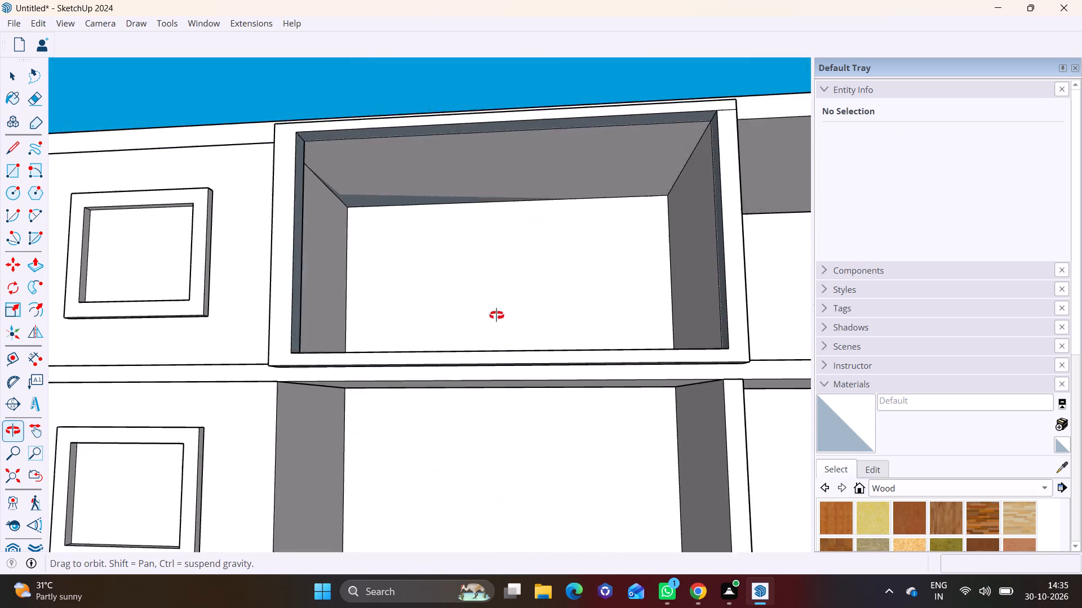
pyautogui.moveTo(496, 315); pyautogui.dragTo(497, 314, button='middle')
pyautogui.scroll(-1, 497, 314)
pyautogui.keyDown('shift'); pyautogui.moveTo(497, 314); pyautogui.dragTo(482, 435, button='middle'); pyautogui.keyUp('shift')
pyautogui.moveTo(490, 418); pyautogui.dragTo(503, 320, button='middle')
pyautogui.scroll(3, 500, 278)
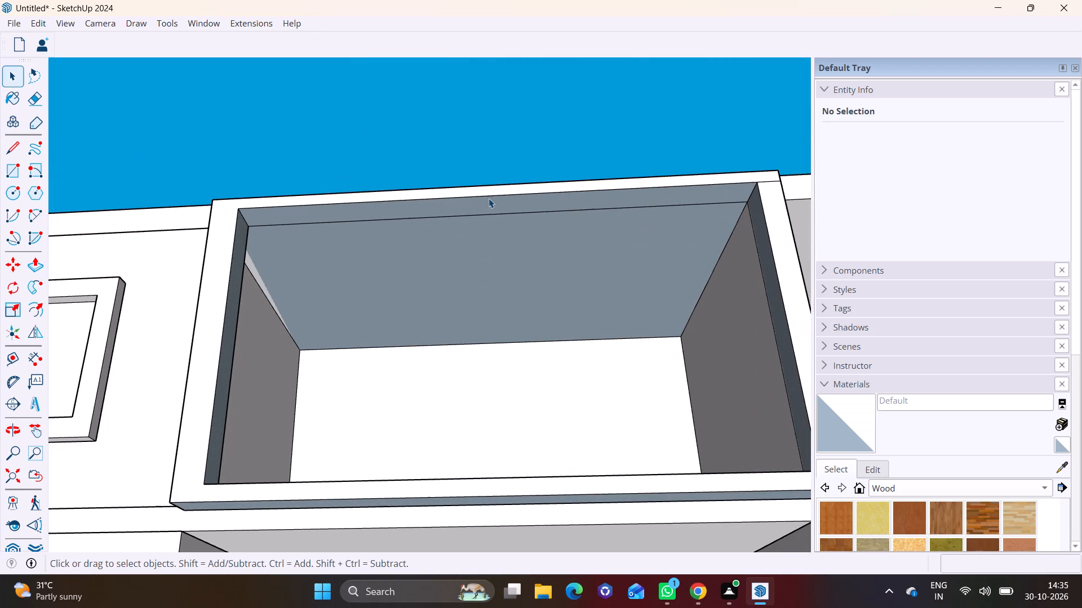
pyautogui.click(496, 211)
pyautogui.click(41, 260)
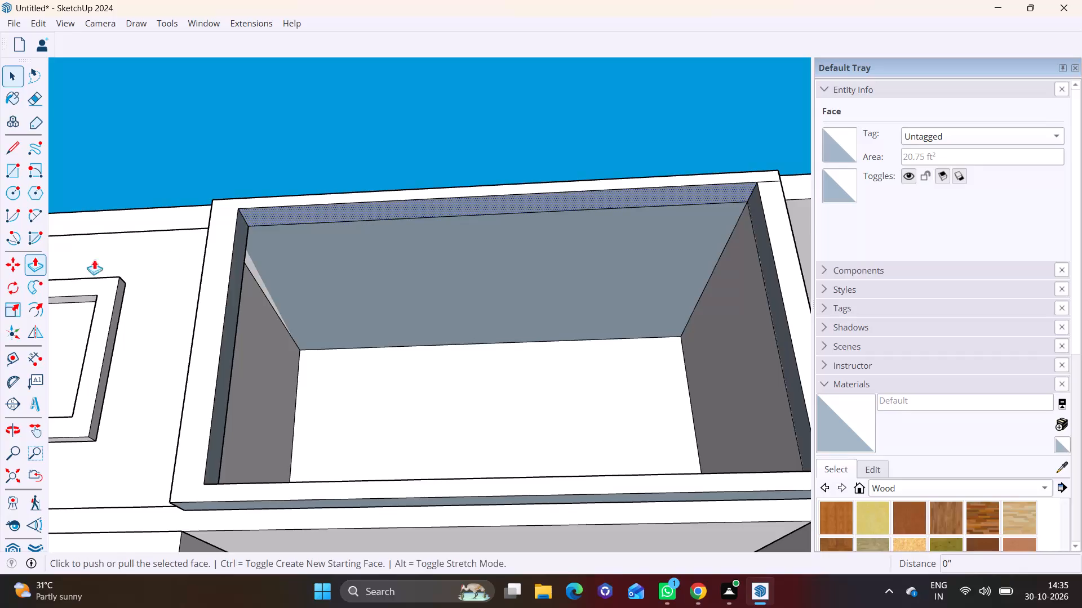
pyautogui.click(323, 209)
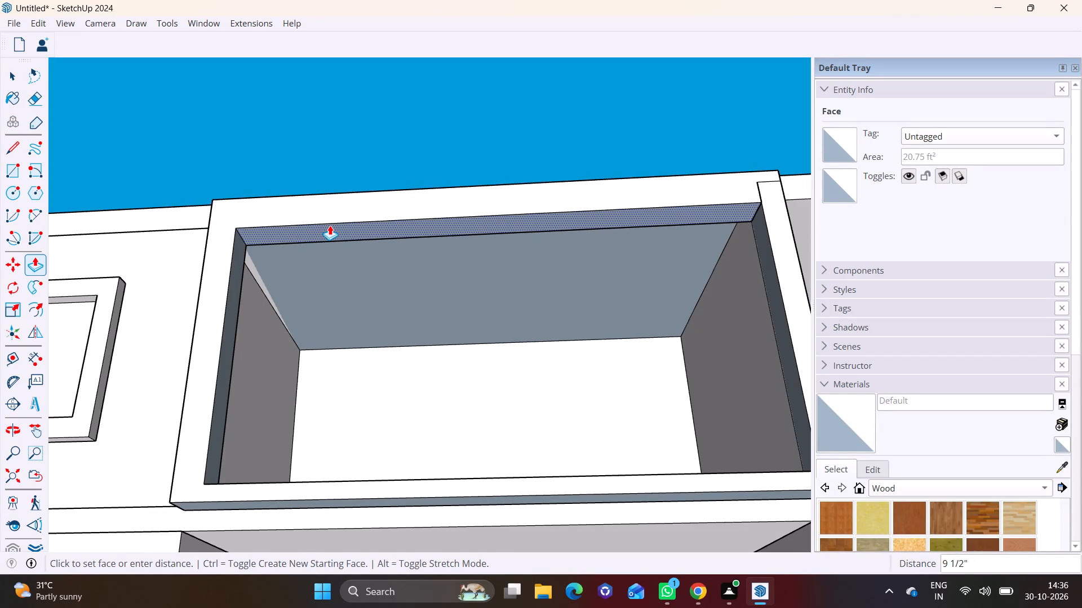
pyautogui.click(330, 225)
pyautogui.press('space')
# Erase the 9 1/2" vertical and 9" horizontal seam edges on the front face where the second post meets the top ledge.
pyautogui.scroll(-4, 562, 289)
pyautogui.keyDown('shift'); pyautogui.moveTo(562, 289); pyautogui.dragTo(282, 413, button='middle'); pyautogui.keyUp('shift')
pyautogui.scroll(3, 332, 403)
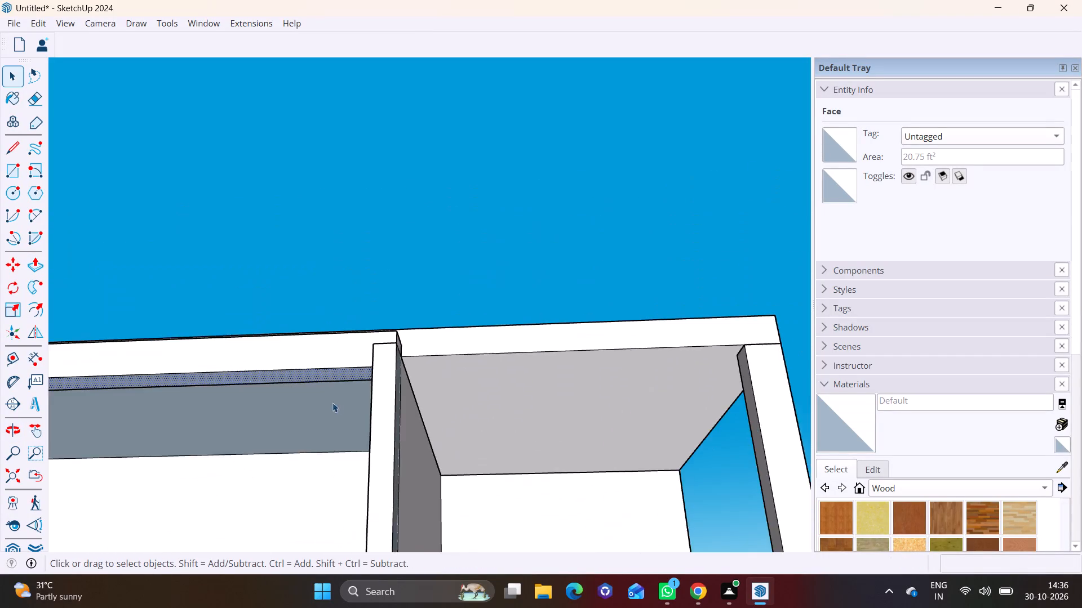
pyautogui.scroll(4, 332, 403)
pyautogui.moveTo(354, 379); pyautogui.dragTo(357, 477, button='middle')
pyautogui.scroll(12, 458, 357)
pyautogui.moveTo(371, 423); pyautogui.dragTo(370, 430, button='middle')
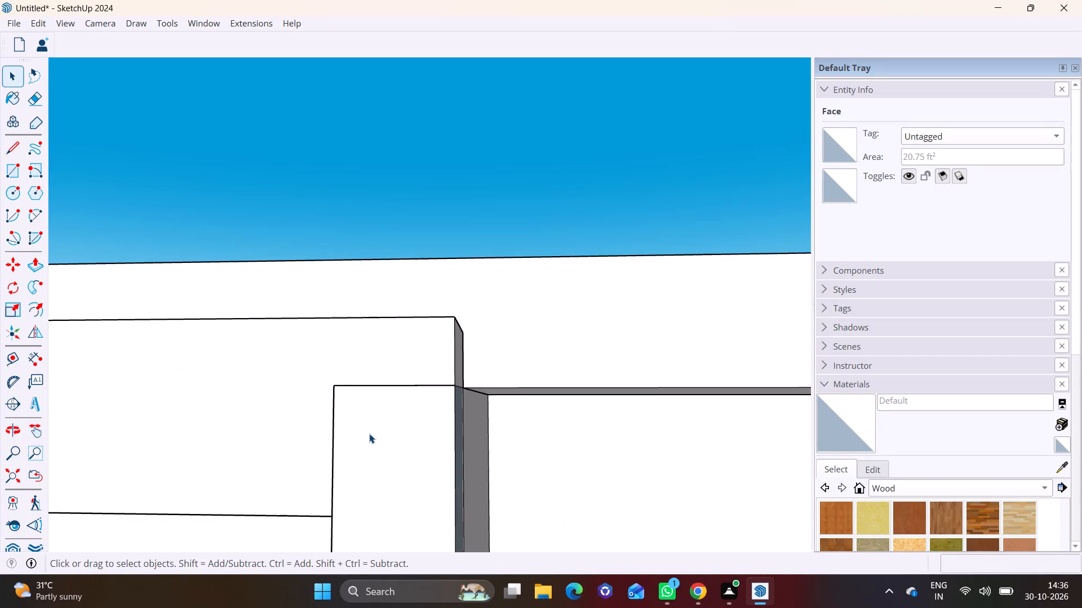
pyautogui.click(334, 441)
pyautogui.rightClick(334, 441)
pyautogui.click(364, 465)
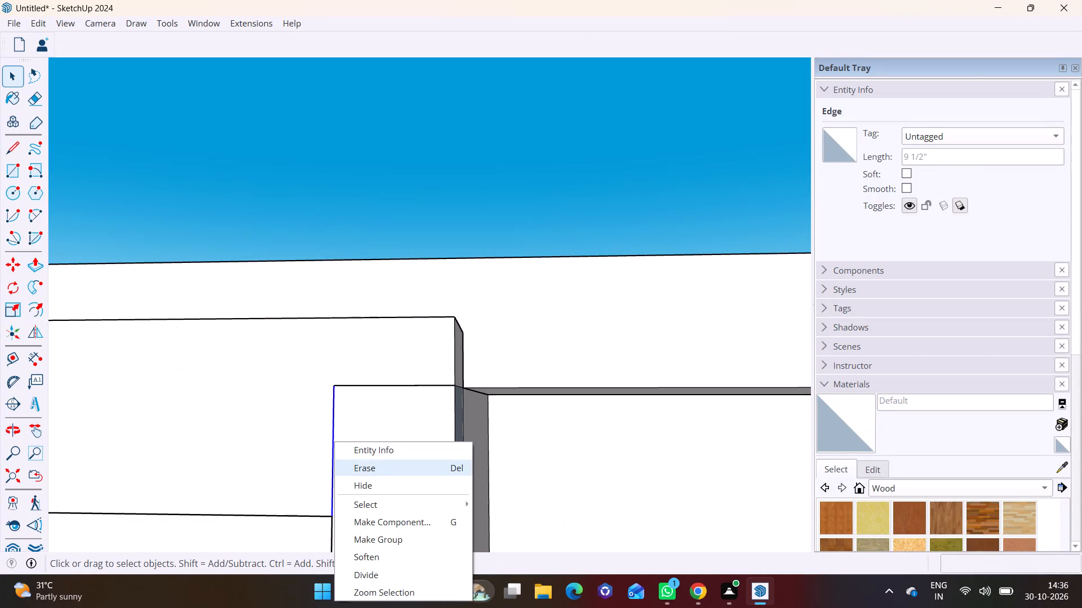
pyautogui.click(384, 385)
pyautogui.rightClick(384, 385)
pyautogui.click(398, 410)
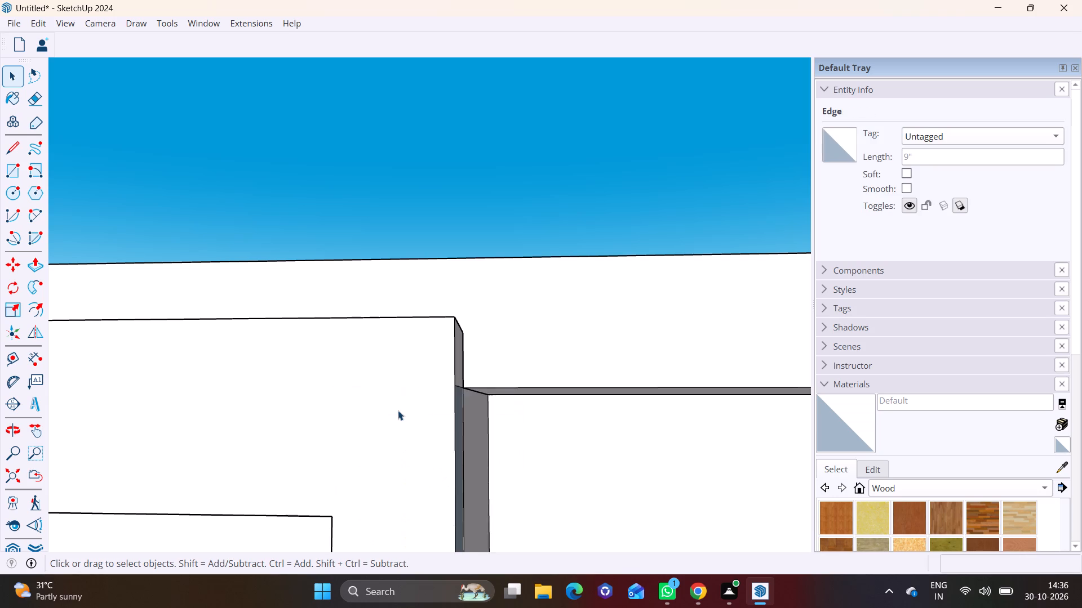
# Push/Pull the bottom ledge's inner top face slightly upward between the posts to thicken the surround's lower member.
pyautogui.scroll(-13, 398, 410)
pyautogui.keyDown('shift'); pyautogui.moveTo(359, 481); pyautogui.dragTo(481, 336, button='middle'); pyautogui.keyUp('shift')
pyautogui.scroll(-7, 471, 414)
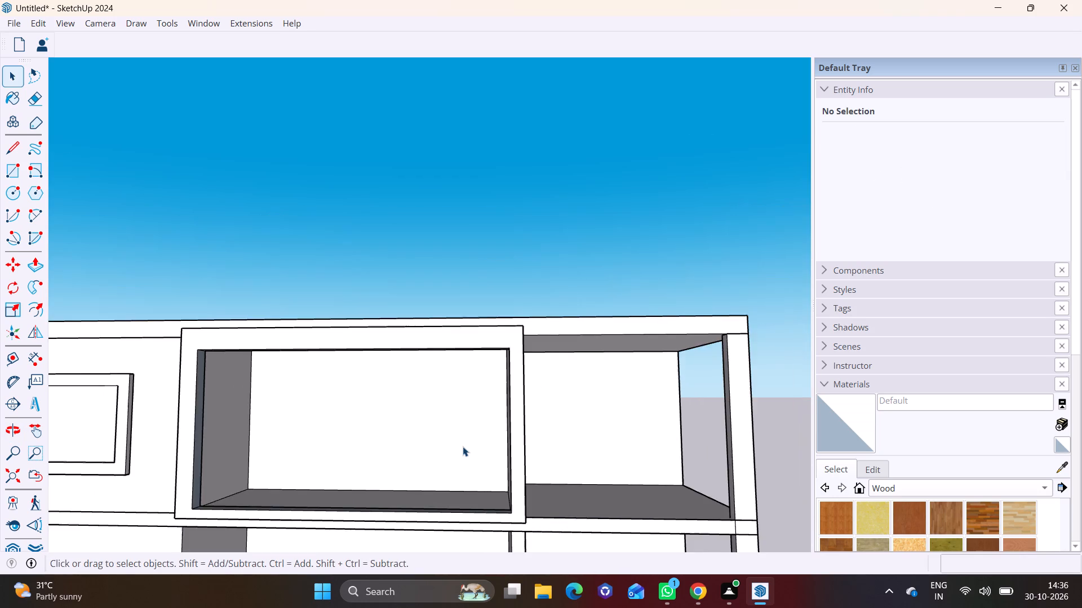
pyautogui.keyDown('shift'); pyautogui.moveTo(463, 447); pyautogui.dragTo(533, 365, button='middle'); pyautogui.keyUp('shift')
pyautogui.scroll(3, 485, 410)
pyautogui.moveTo(506, 401); pyautogui.dragTo(467, 486, button='middle')
pyautogui.keyDown('shift'); pyautogui.moveTo(482, 467); pyautogui.dragTo(488, 357, button='middle'); pyautogui.keyUp('shift')
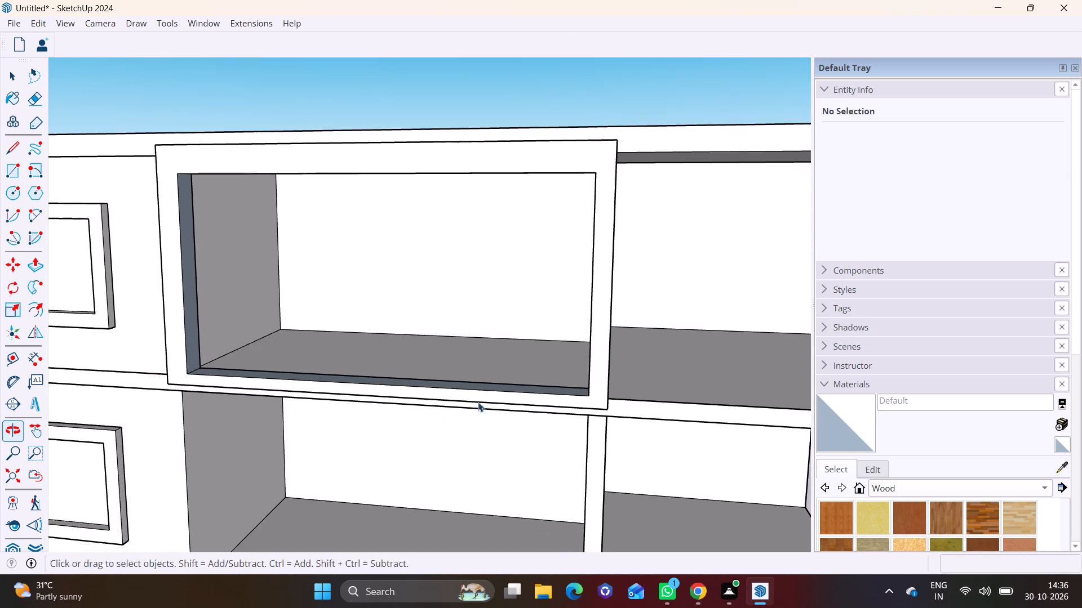
pyautogui.moveTo(474, 415); pyautogui.dragTo(461, 449, button='middle')
pyautogui.scroll(3, 454, 449)
pyautogui.click(428, 439)
pyautogui.click(39, 262)
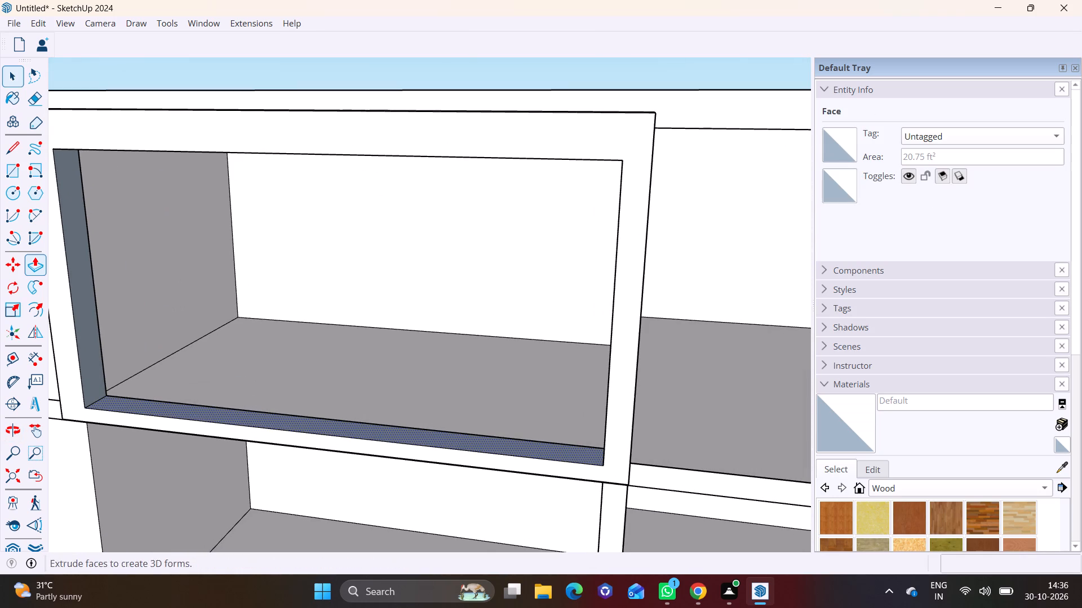
pyautogui.click(207, 413)
pyautogui.click(210, 399)
pyautogui.press('space')
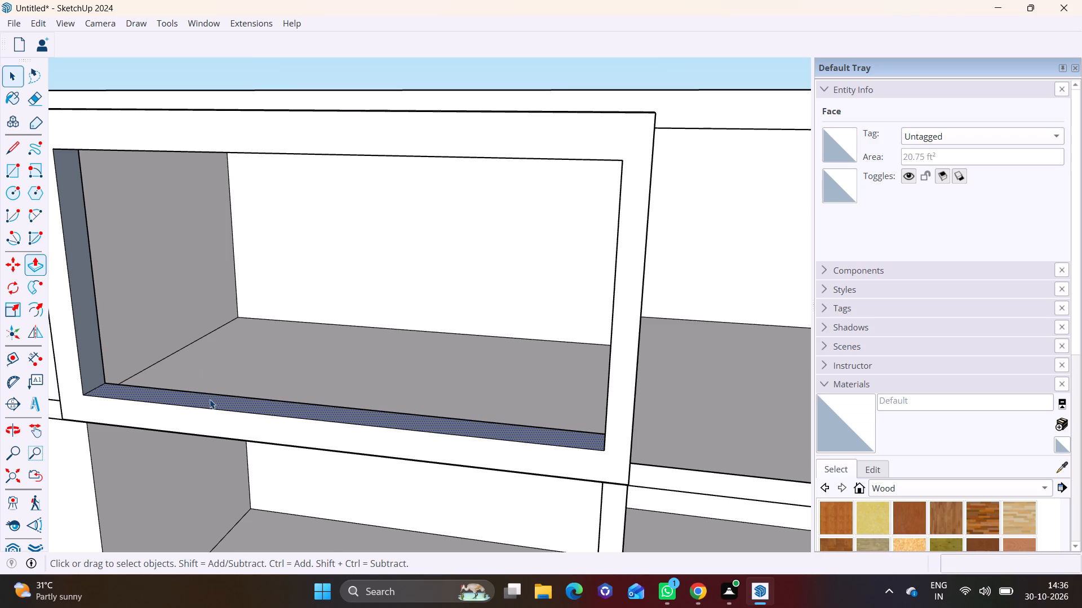
# Erase the 1' 2 3/16" seam edge near the top of the surround post's outer side face, on the side away from the windows.
pyautogui.scroll(-3, 210, 399)
pyautogui.moveTo(346, 400); pyautogui.dragTo(428, 350, button='middle')
pyautogui.scroll(-8, 428, 350)
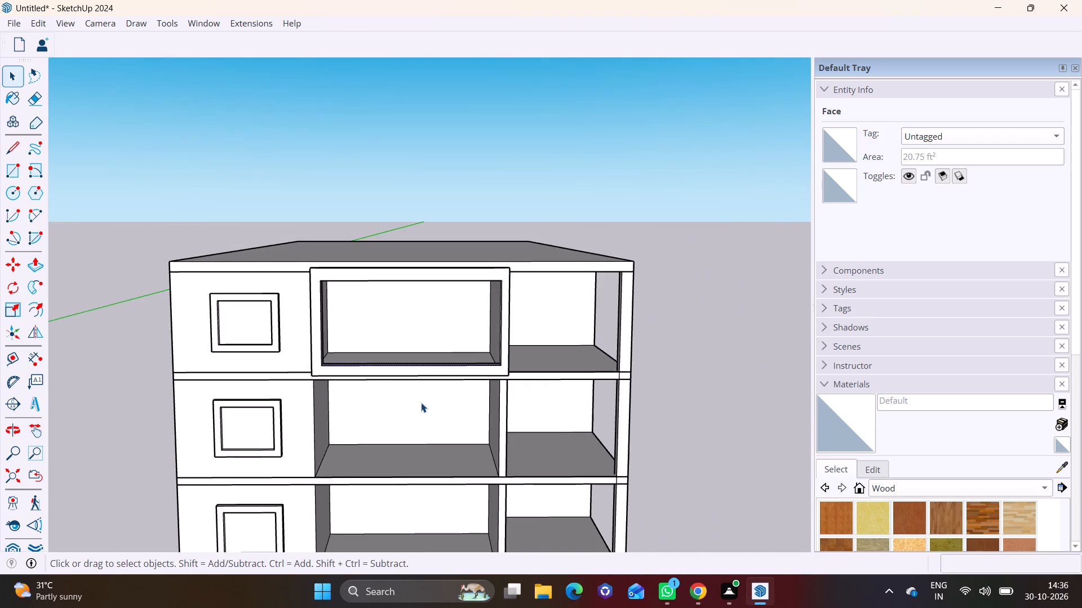
pyautogui.keyDown('shift'); pyautogui.moveTo(421, 403); pyautogui.dragTo(389, 288, button='middle'); pyautogui.keyUp('shift')
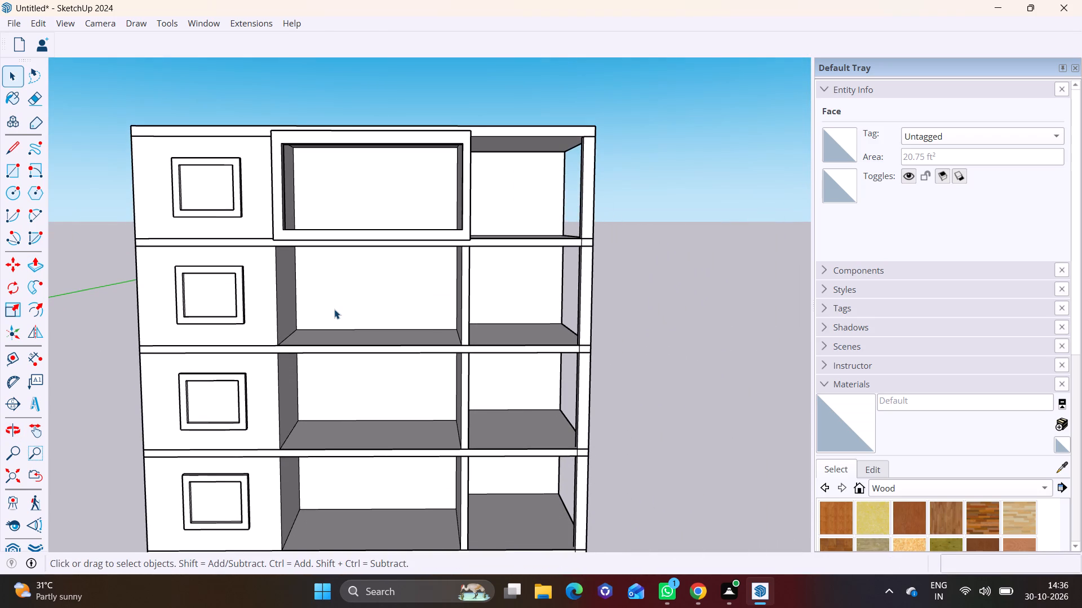
pyautogui.moveTo(424, 297); pyautogui.dragTo(245, 315, button='middle')
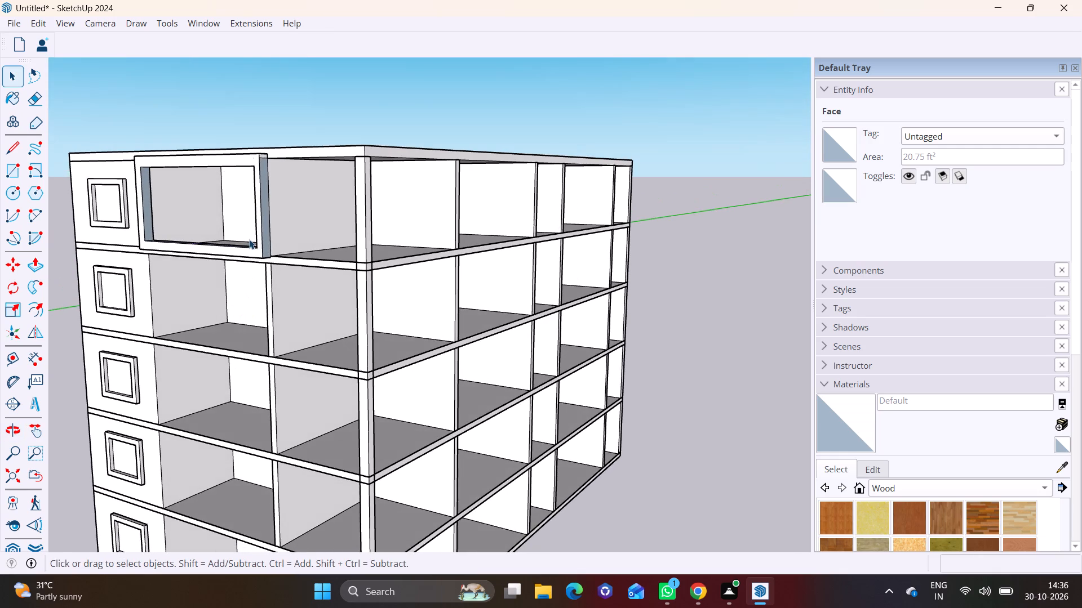
pyautogui.scroll(6, 249, 239)
pyautogui.moveTo(292, 251); pyautogui.dragTo(272, 337, button='middle')
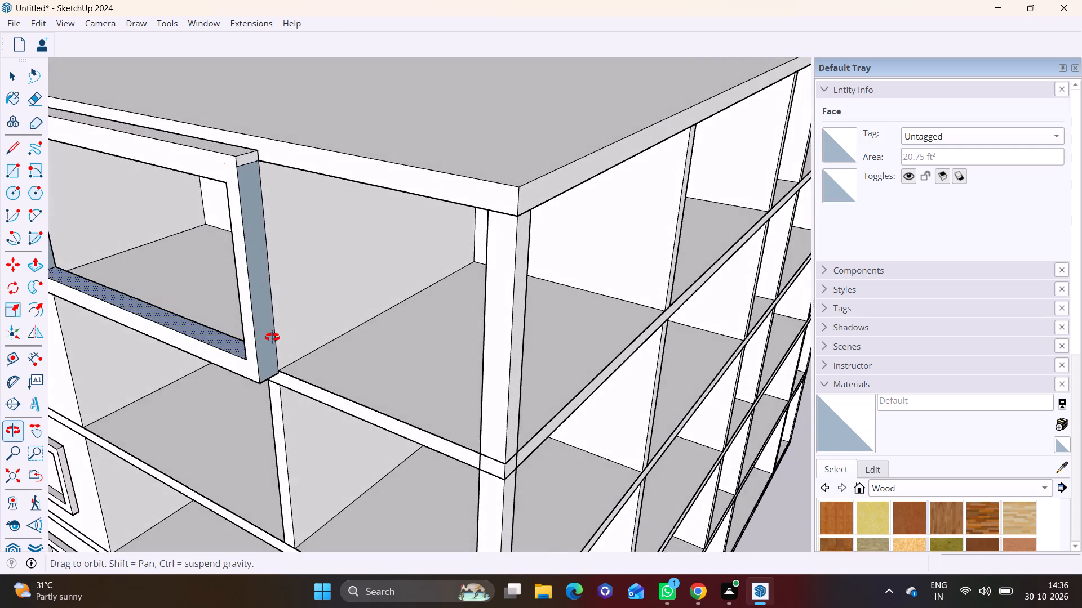
pyautogui.moveTo(272, 337); pyautogui.dragTo(257, 335, button='middle')
pyautogui.scroll(-3, 249, 327)
pyautogui.scroll(9, 232, 159)
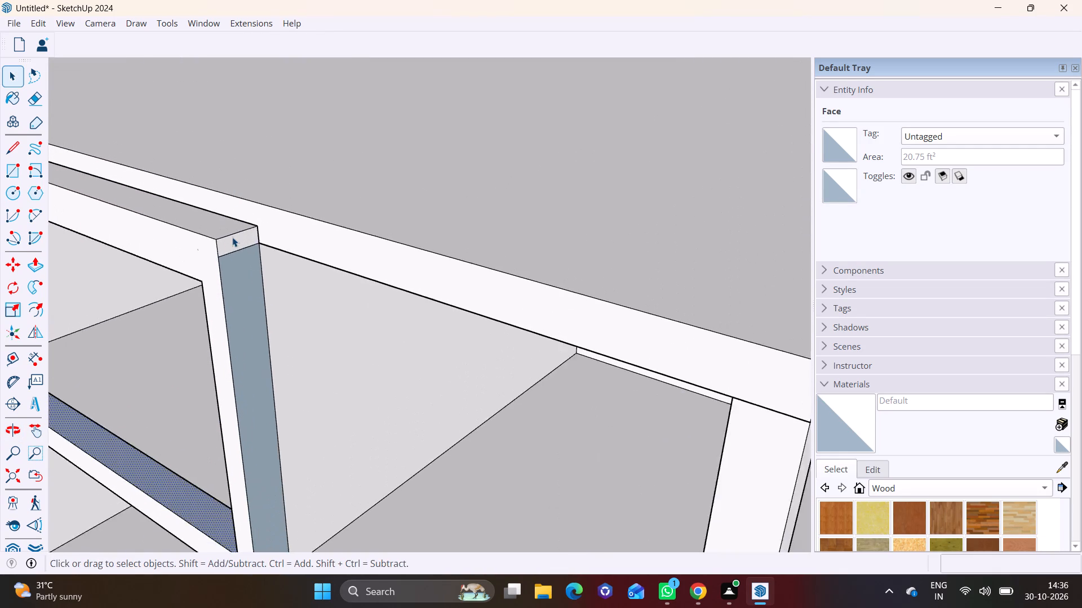
pyautogui.scroll(2, 232, 237)
pyautogui.click(249, 252)
pyautogui.rightClick(249, 252)
pyautogui.click(280, 281)
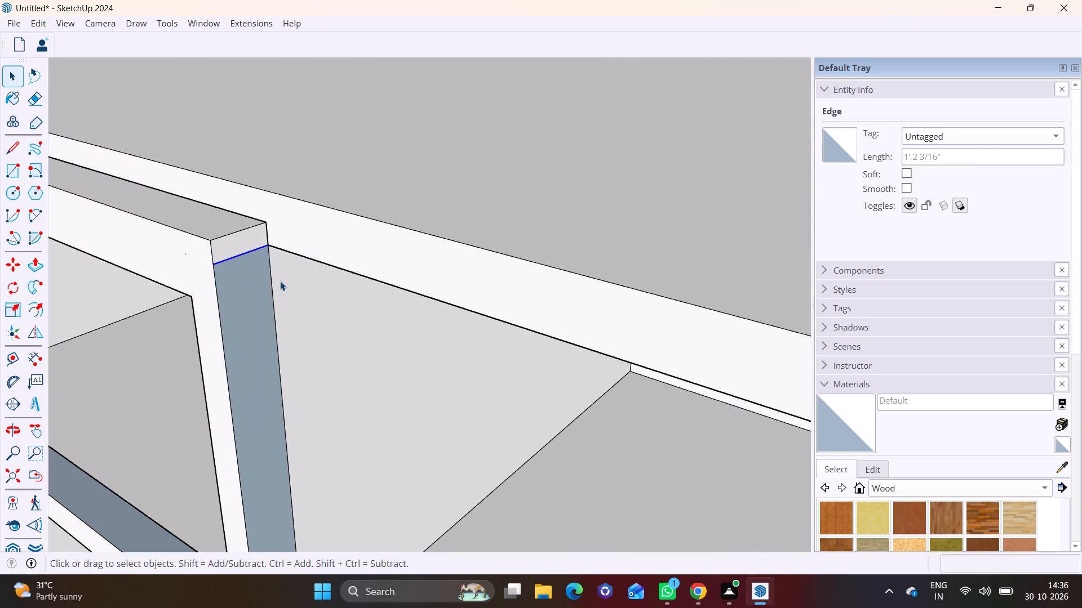
# Erase the 10' vertical edge where the same post's outer side face meets the partition wall behind it.
pyautogui.scroll(-6, 272, 334)
pyautogui.moveTo(340, 464); pyautogui.dragTo(351, 351, button='middle')
pyautogui.scroll(-2, 318, 364)
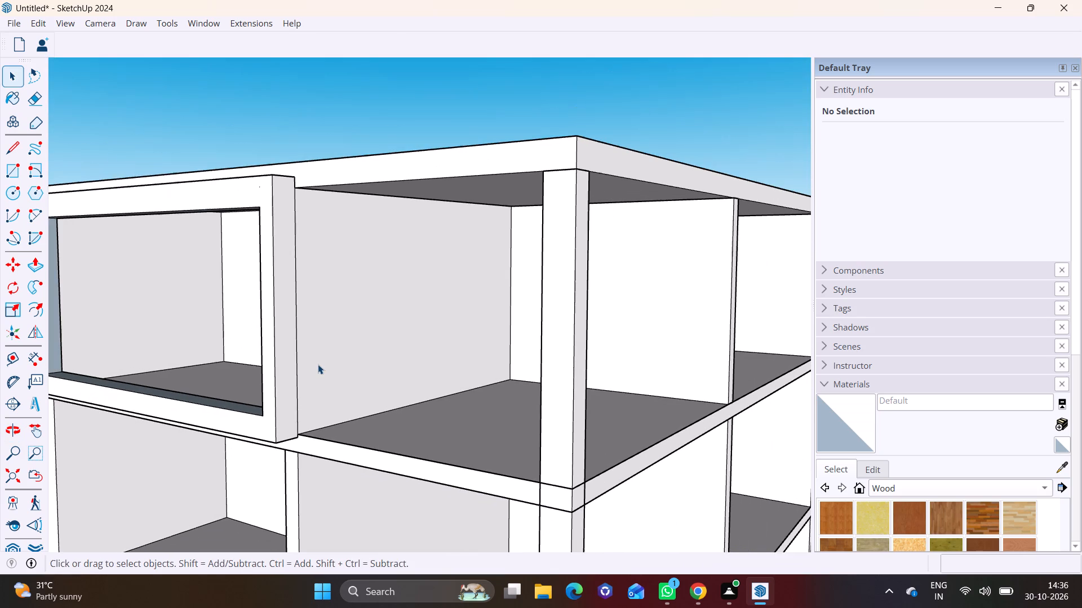
pyautogui.moveTo(312, 364); pyautogui.dragTo(185, 364, button='middle')
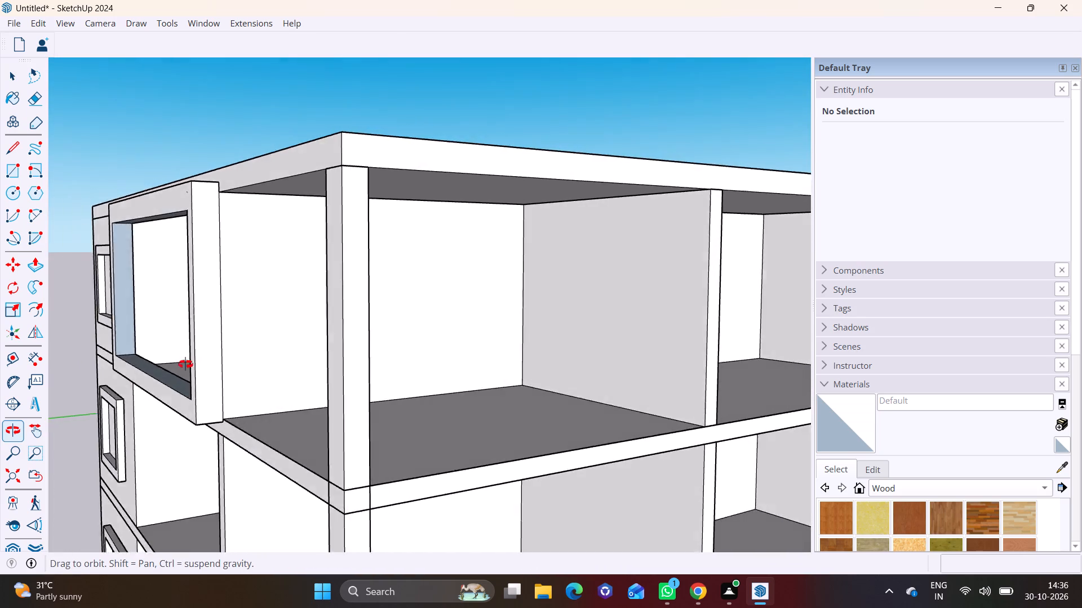
pyautogui.moveTo(185, 364); pyautogui.dragTo(220, 380, button='middle')
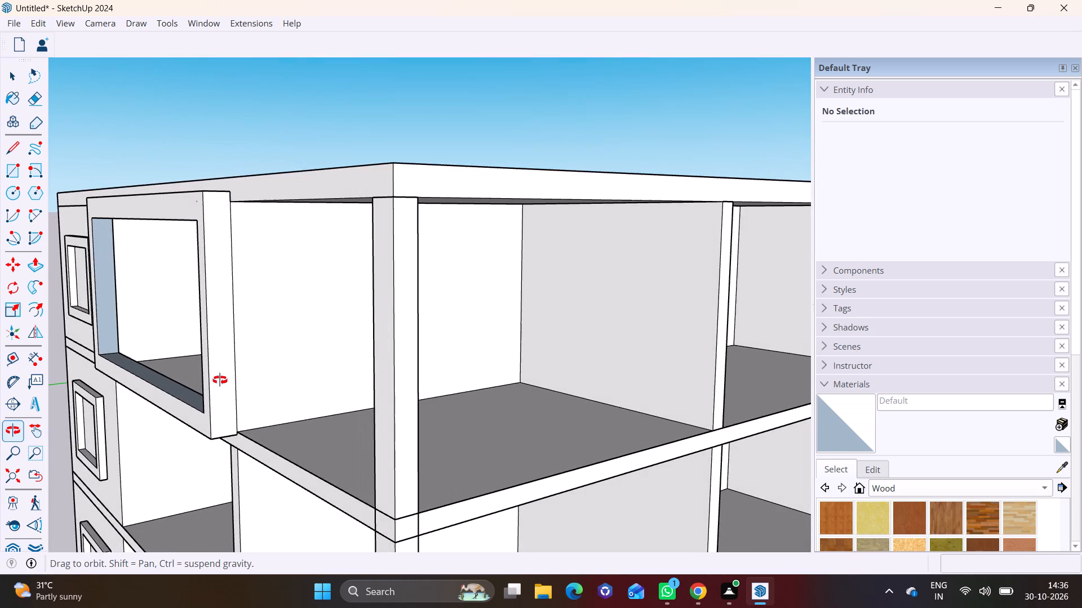
pyautogui.moveTo(220, 380); pyautogui.dragTo(254, 384, button='middle')
pyautogui.scroll(6, 245, 352)
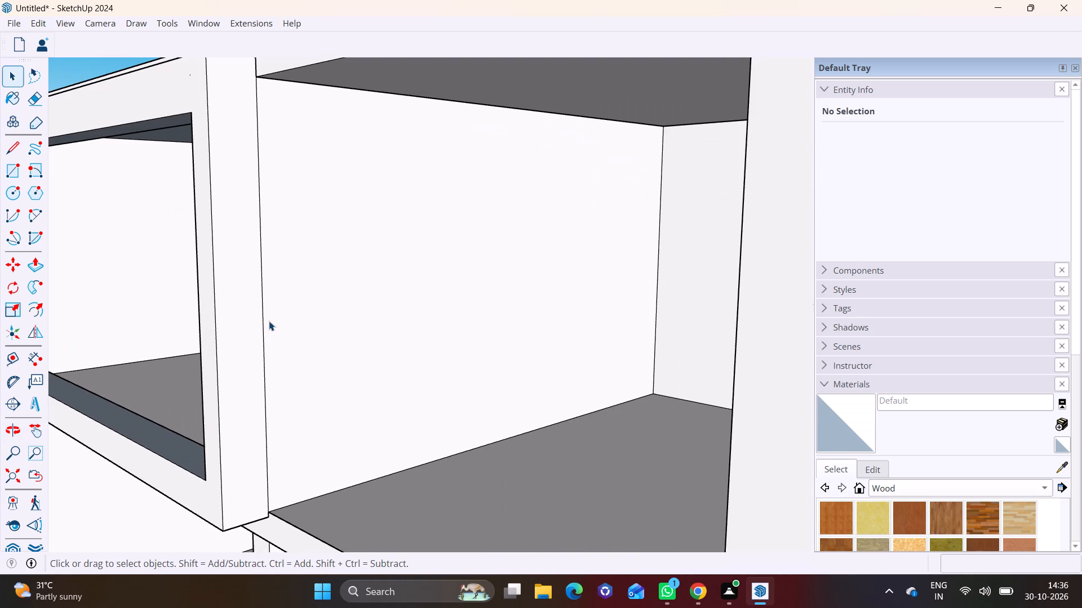
pyautogui.click(264, 352)
pyautogui.rightClick(264, 352)
pyautogui.click(292, 378)
pyautogui.scroll(-3, 292, 383)
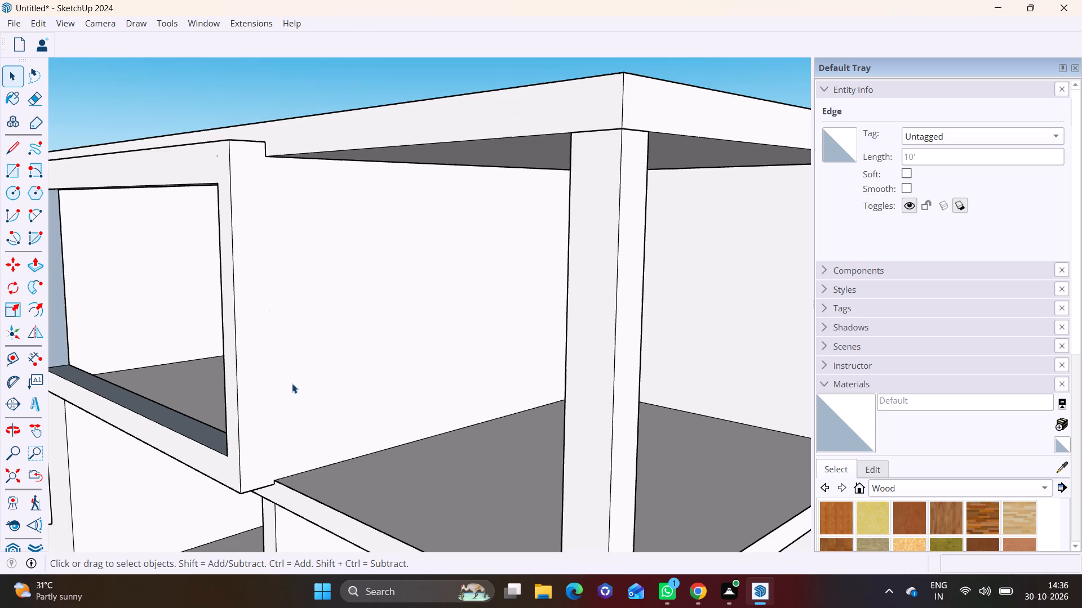
pyautogui.scroll(-3, 319, 356)
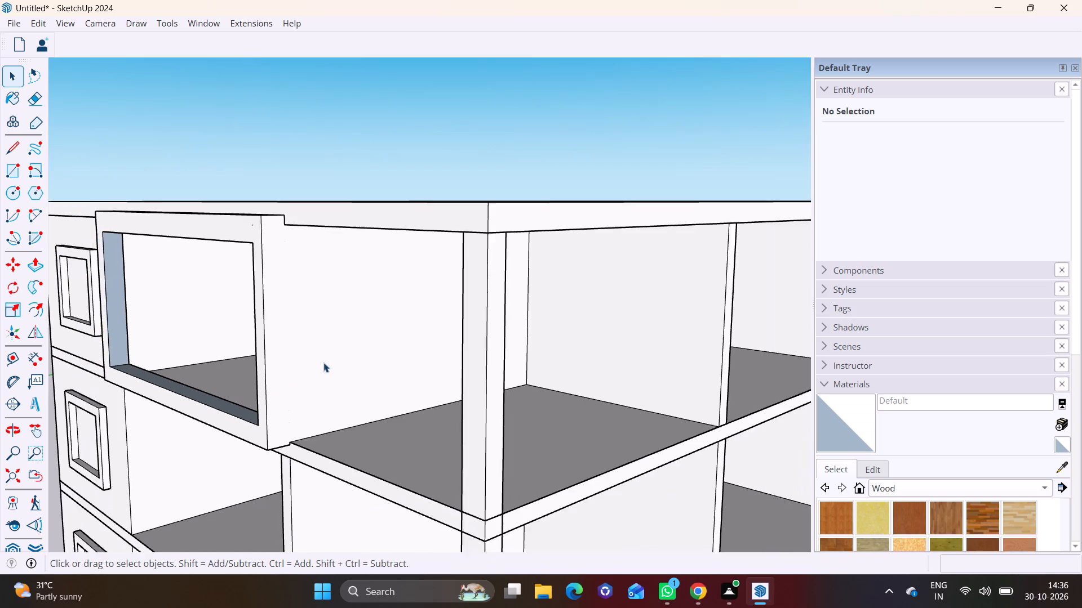
# Draw a rectangle about 2' 5 11/16" by 4 7/16" on the slab's front edge, beneath the surround's corner beside the framed windows.
pyautogui.scroll(-4, 323, 363)
pyautogui.moveTo(296, 450); pyautogui.dragTo(352, 368, button='middle')
pyautogui.scroll(2, 302, 409)
pyautogui.moveTo(312, 410); pyautogui.dragTo(547, 345, button='middle')
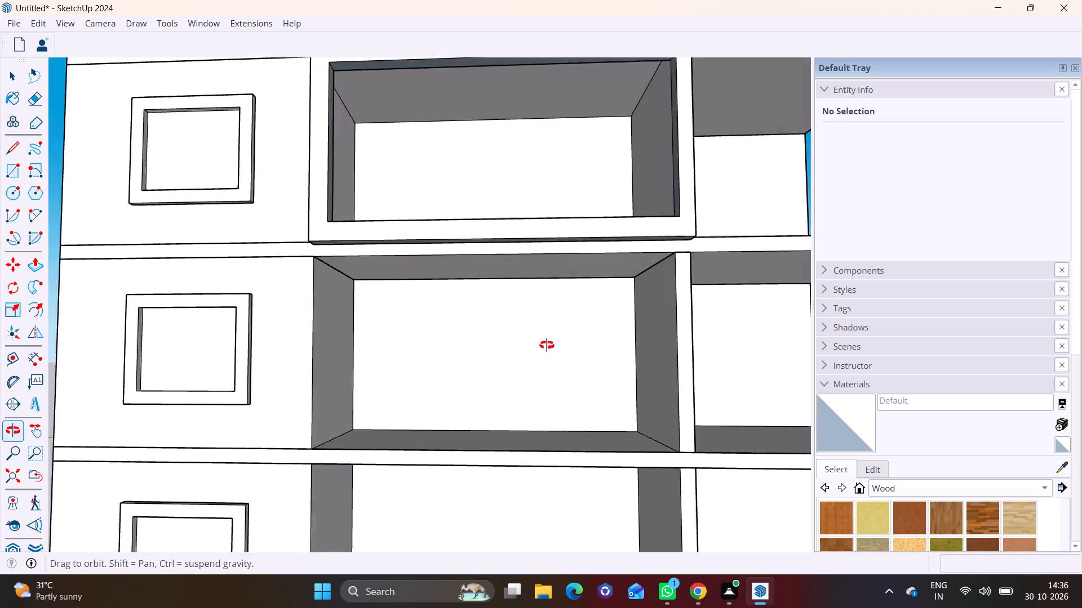
pyautogui.moveTo(547, 345); pyautogui.dragTo(547, 343, button='middle')
pyautogui.scroll(4, 507, 336)
pyautogui.keyDown('shift'); pyautogui.moveTo(492, 330); pyautogui.dragTo(458, 332, button='middle'); pyautogui.keyUp('shift')
pyautogui.scroll(-3, 453, 332)
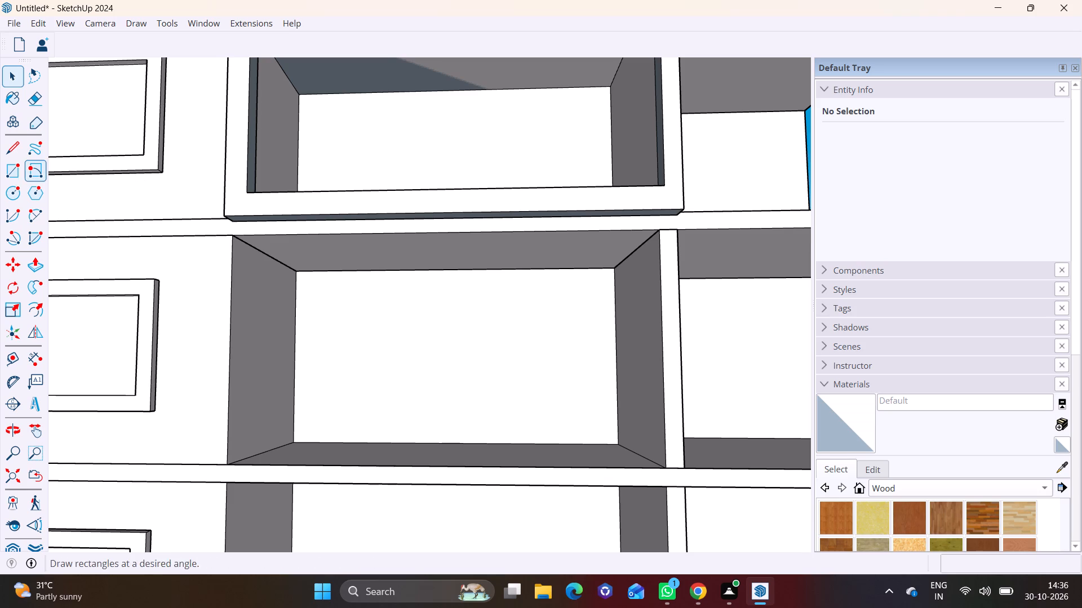
pyautogui.click(12, 172)
pyautogui.scroll(9, 225, 218)
pyautogui.keyDown('shift'); pyautogui.moveTo(240, 250); pyautogui.dragTo(187, 250, button='middle'); pyautogui.keyUp('shift')
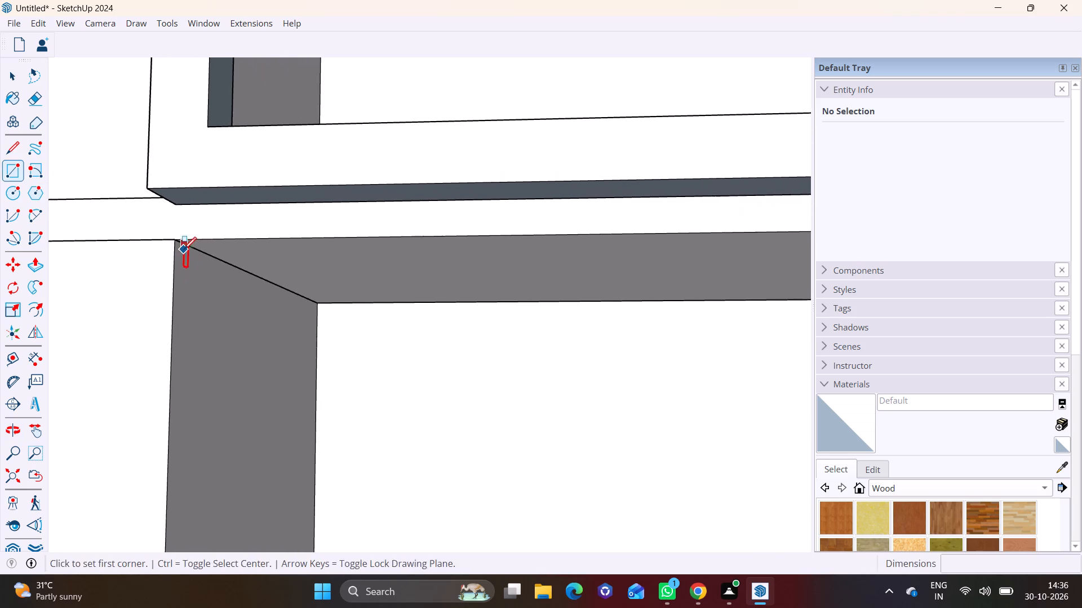
pyautogui.moveTo(184, 249); pyautogui.dragTo(425, 262, button='middle')
pyautogui.scroll(5, 440, 234)
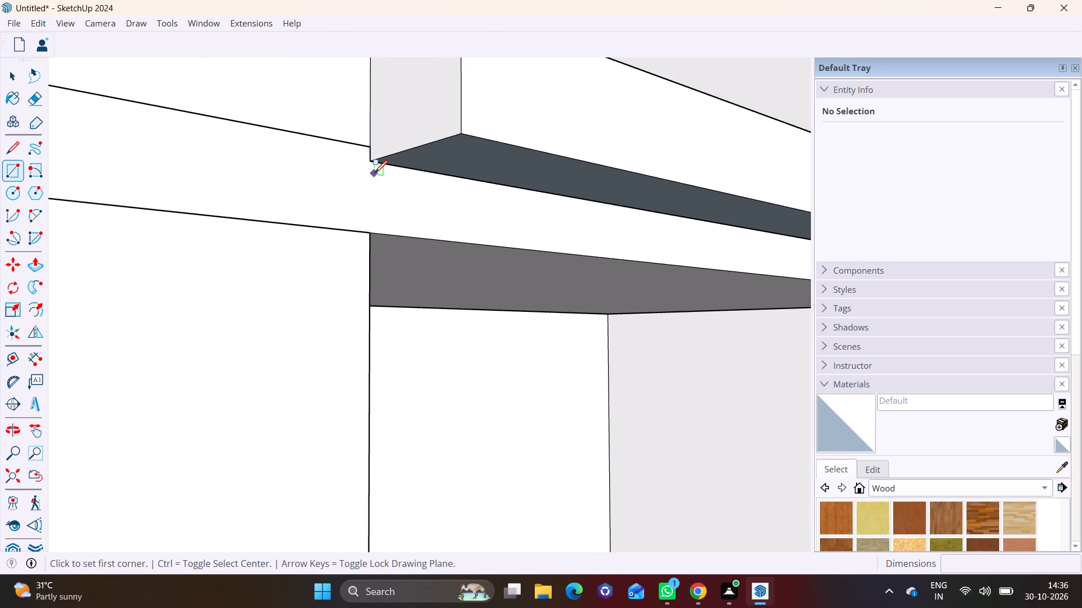
pyautogui.click(374, 191)
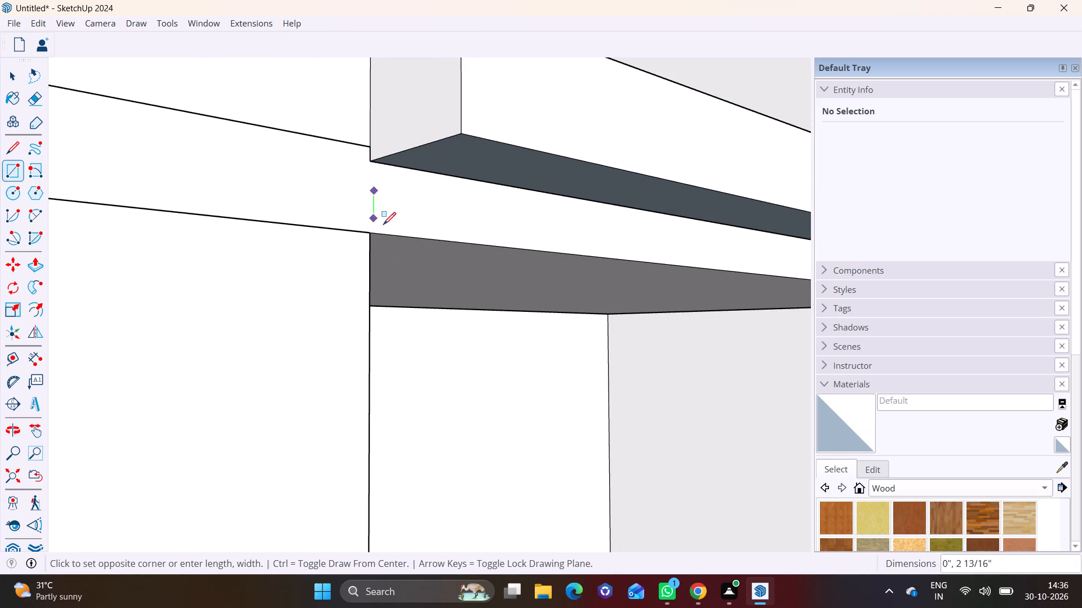
pyautogui.click(564, 251)
# Push/Pull the small rectangle outward 1' 2 3/16" to match the projection of the surround above.
pyautogui.press('space')
pyautogui.click(489, 238)
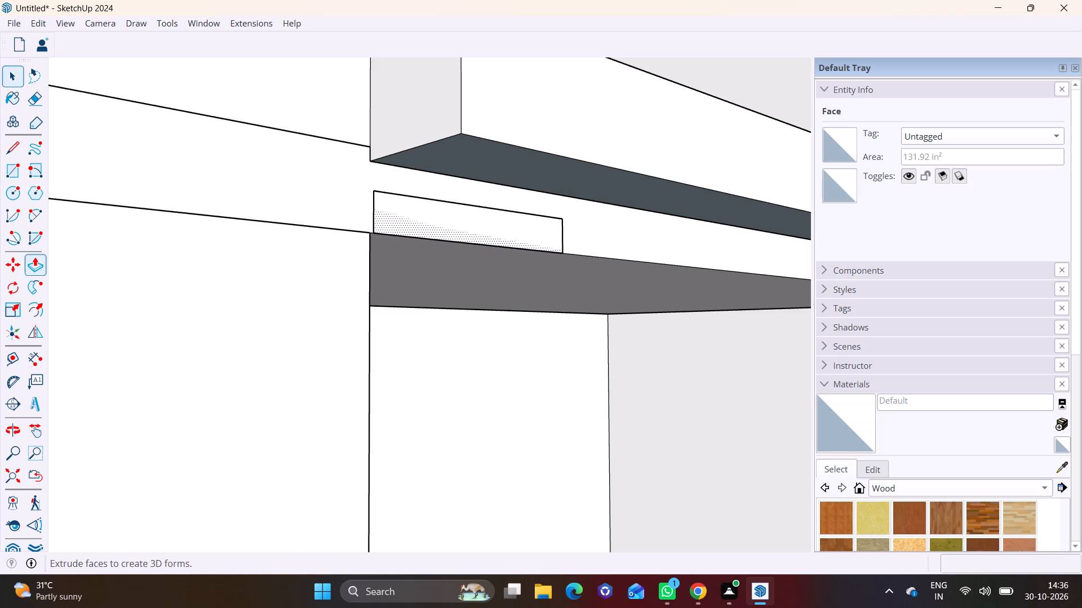
pyautogui.click(22, 253)
pyautogui.click(42, 262)
pyautogui.click(454, 218)
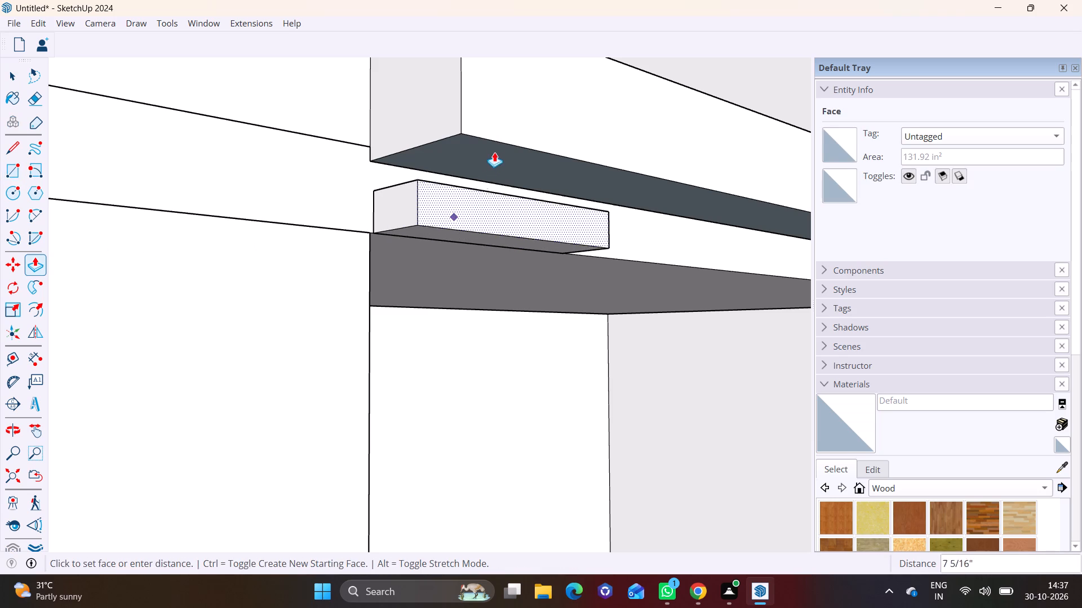
pyautogui.click(500, 139)
# Push/Pull the new block's end face about 16' 9 1/16" along the slab to the bay's far partition, forming the lower surround's top ledge.
pyautogui.scroll(-7, 500, 195)
pyautogui.moveTo(500, 203); pyautogui.dragTo(286, 367, button='middle')
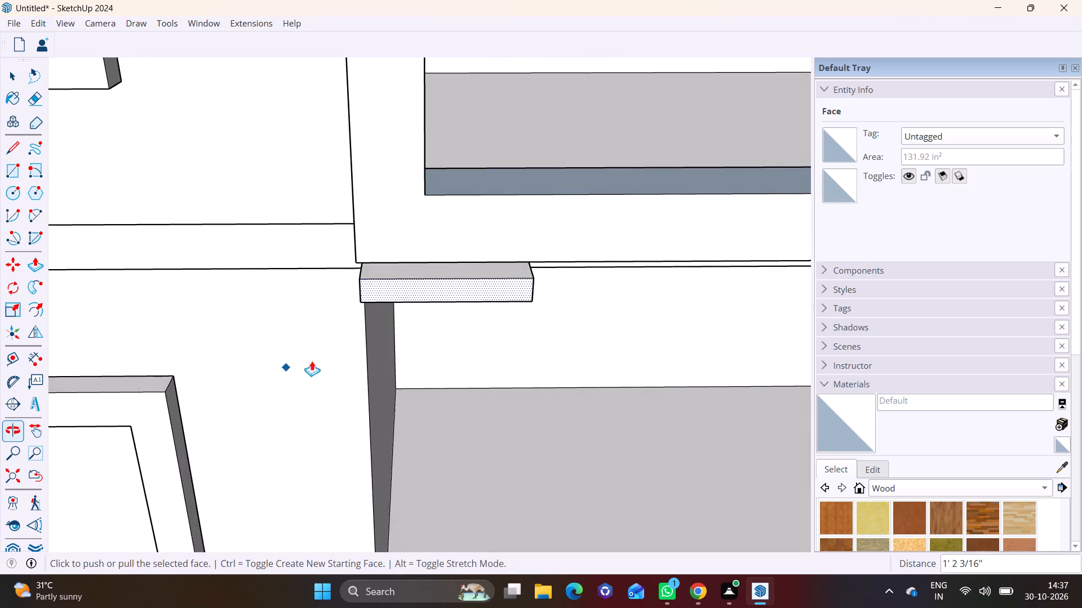
pyautogui.scroll(-3, 564, 290)
pyautogui.moveTo(571, 275); pyautogui.dragTo(272, 146, button='middle')
pyautogui.scroll(6, 493, 196)
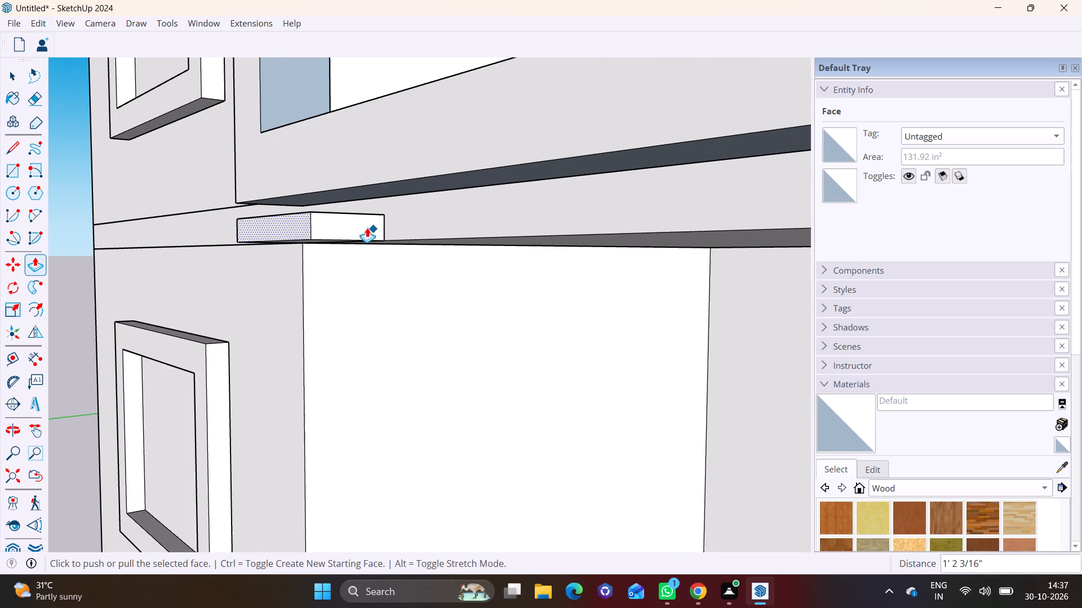
pyautogui.press('space')
pyautogui.click(365, 226)
pyautogui.click(29, 264)
pyautogui.click(358, 232)
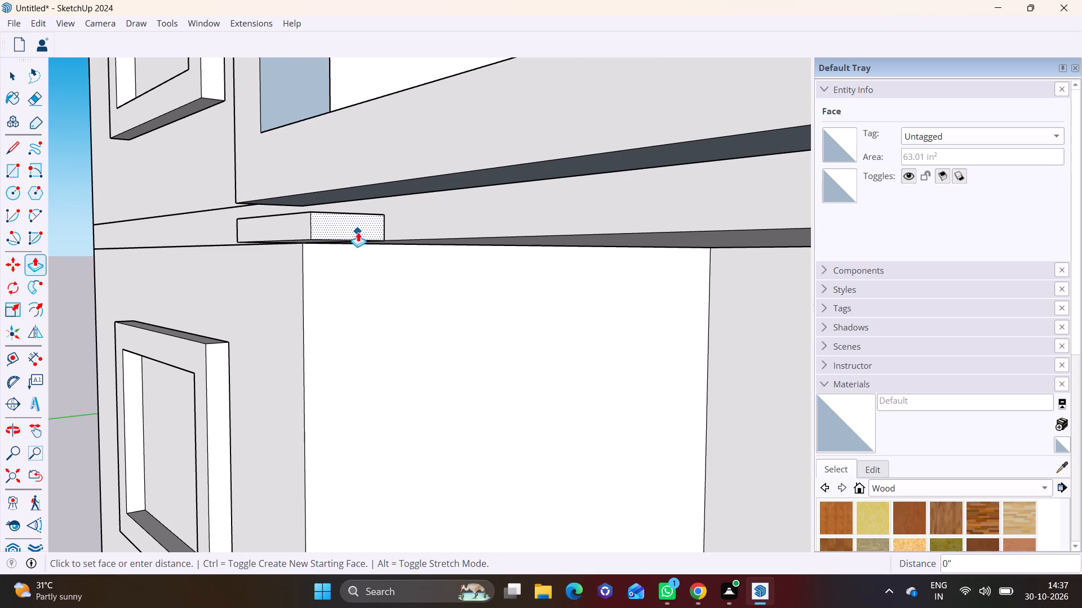
pyautogui.scroll(-12, 606, 234)
pyautogui.moveTo(611, 235); pyautogui.dragTo(317, 247, button='middle')
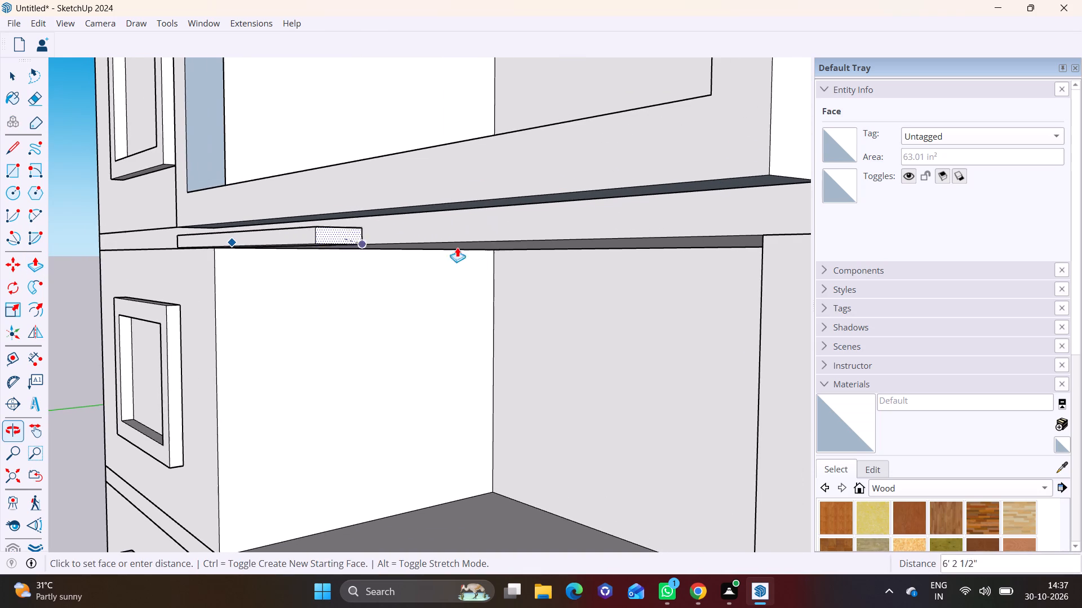
pyautogui.click(775, 138)
# Draw a line across the new ledge's underside near each end, marking off the two post footprints.
pyautogui.scroll(-4, 491, 264)
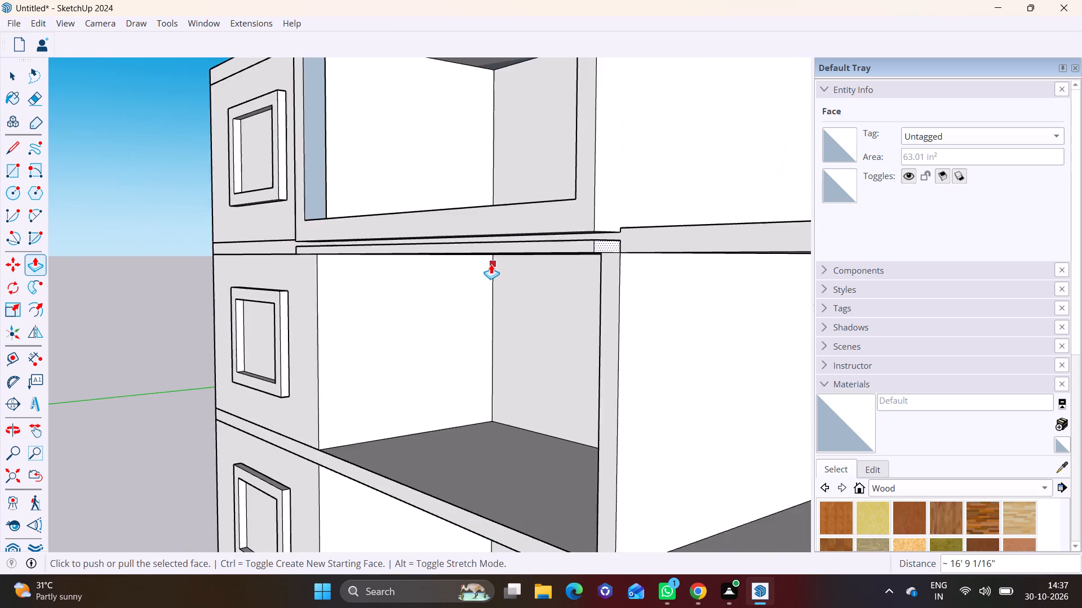
pyautogui.moveTo(490, 265); pyautogui.dragTo(646, 186, button='middle')
pyautogui.scroll(7, 397, 220)
pyautogui.moveTo(330, 237); pyautogui.dragTo(311, 143, button='middle')
pyautogui.scroll(2, 292, 228)
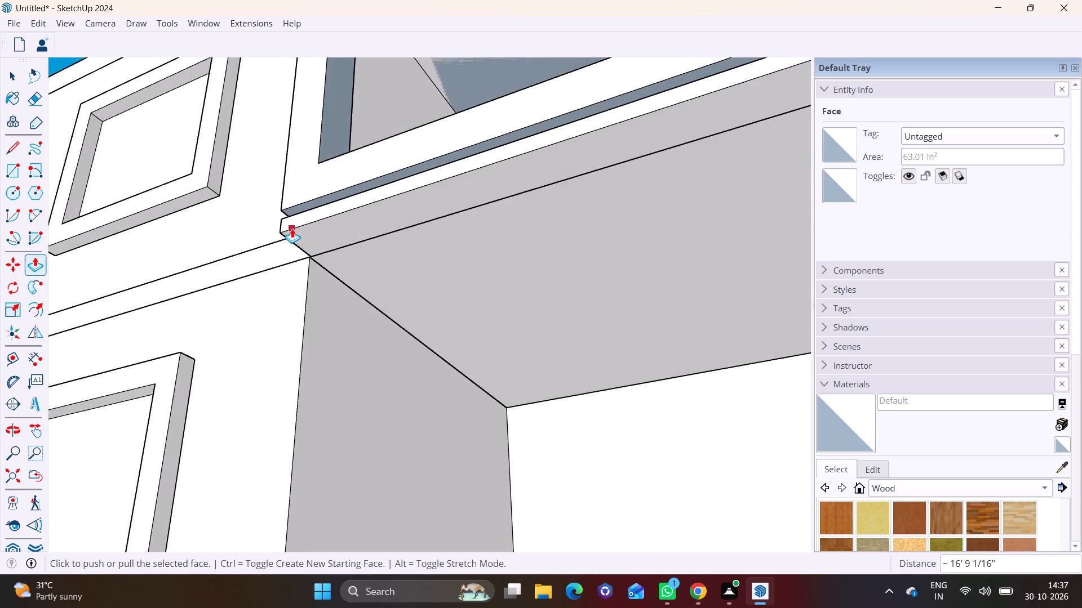
pyautogui.scroll(2, 292, 228)
pyautogui.click(9, 140)
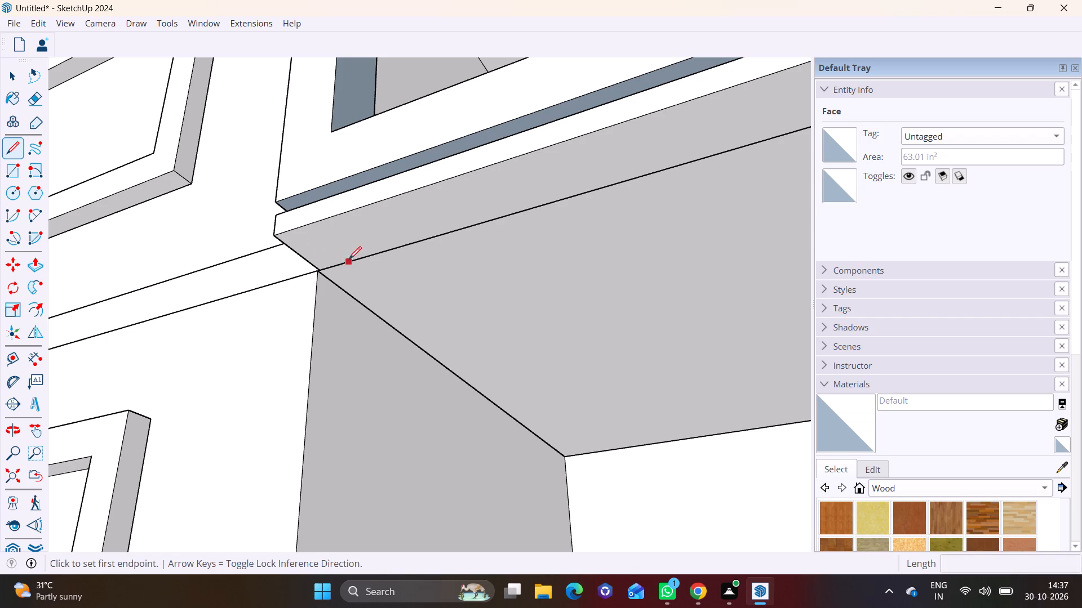
pyautogui.click(355, 260)
pyautogui.click(309, 217)
pyautogui.scroll(-8, 353, 241)
pyautogui.moveTo(680, 321); pyautogui.dragTo(307, 387, button='middle')
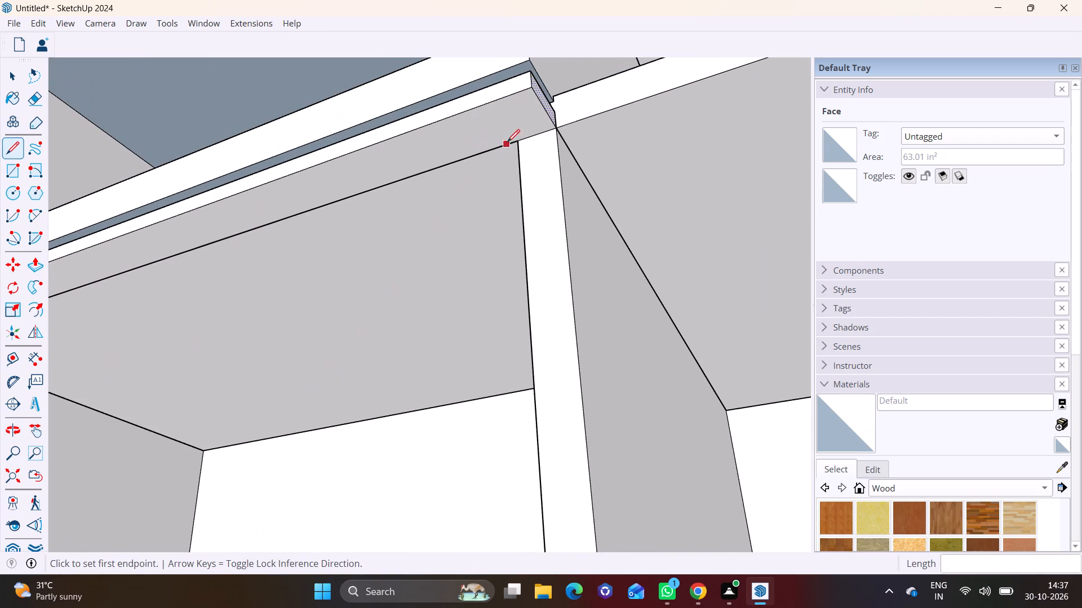
pyautogui.click(518, 141)
pyautogui.click(495, 96)
# Push/Pull the footprint at the far partition down about 10' 4" to the next slab edge, forming the lower surround's first post.
pyautogui.press('space')
pyautogui.click(524, 118)
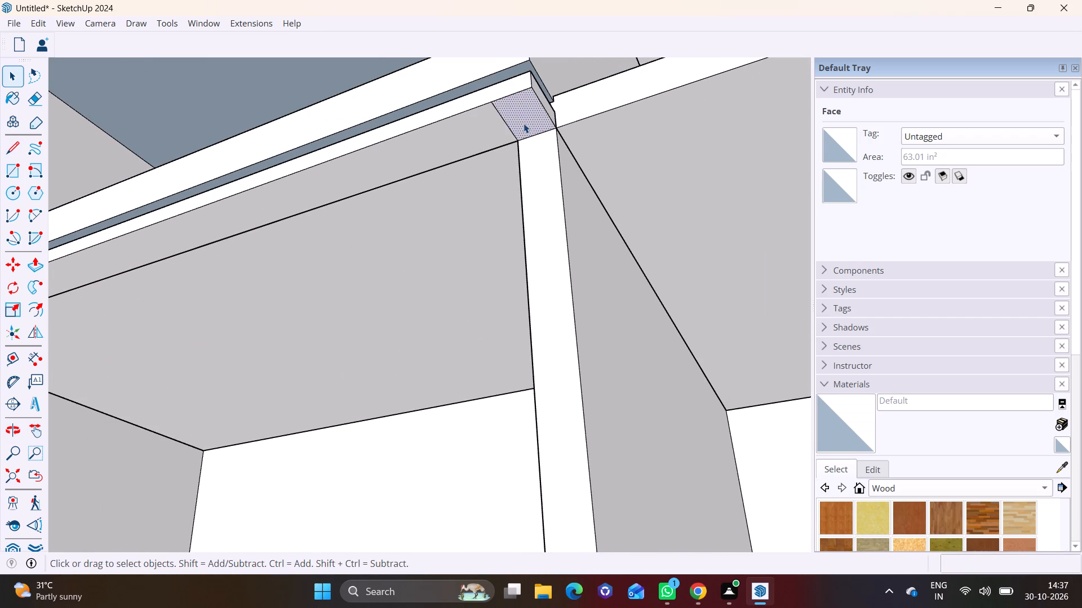
pyautogui.click(37, 259)
pyautogui.click(534, 114)
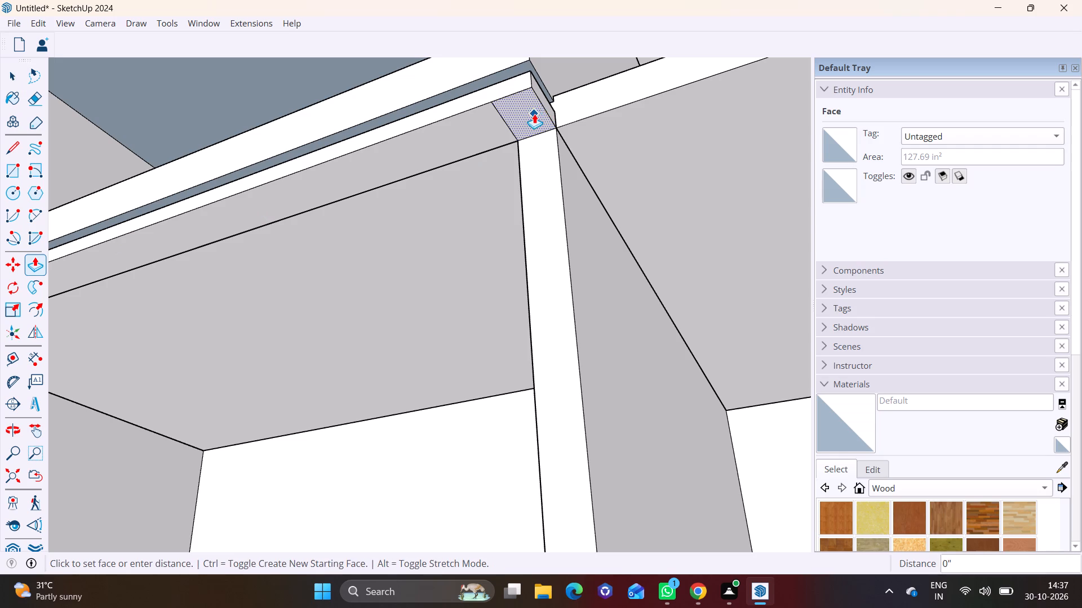
pyautogui.scroll(-10, 482, 341)
pyautogui.keyDown('shift'); pyautogui.moveTo(458, 406); pyautogui.dragTo(485, 338, button='middle'); pyautogui.keyUp('shift')
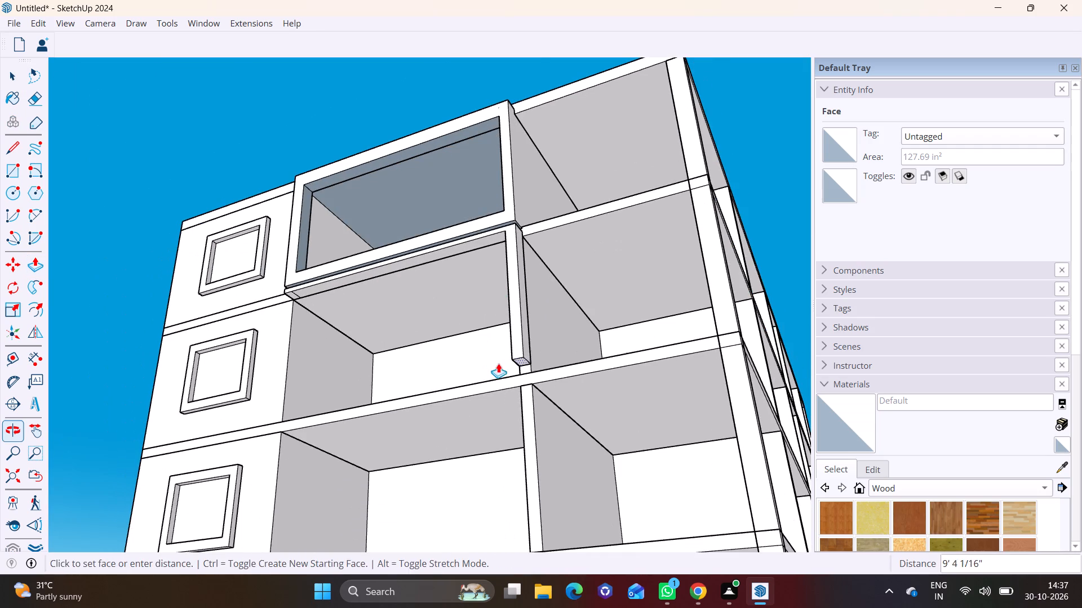
pyautogui.scroll(1, 498, 364)
pyautogui.moveTo(498, 364); pyautogui.dragTo(533, 408, button='middle')
pyautogui.scroll(8, 533, 408)
pyautogui.scroll(3, 565, 448)
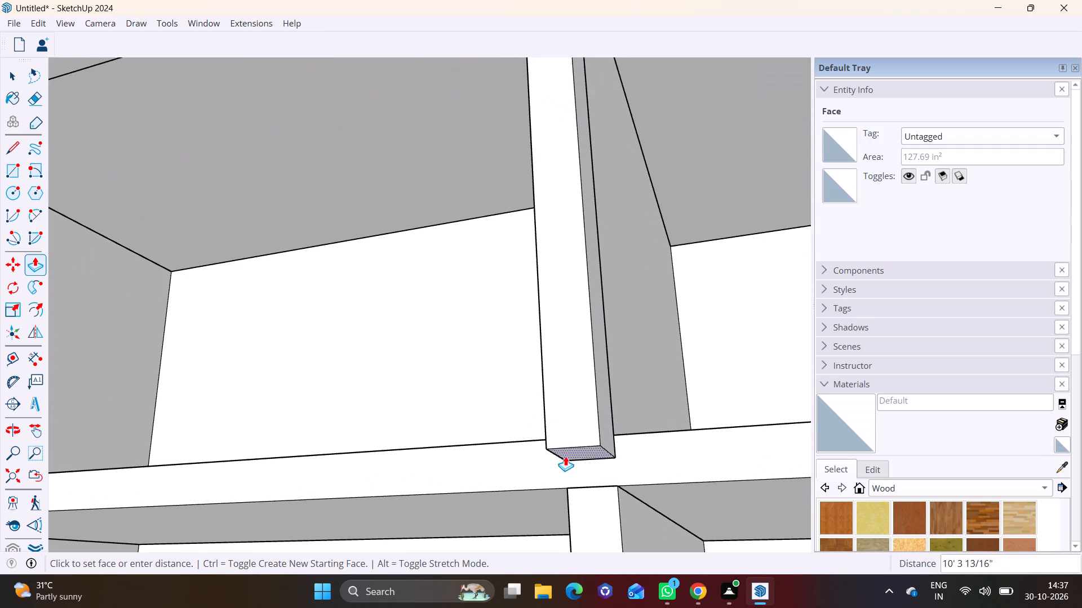
pyautogui.click(570, 453)
# Push/Pull the footprint beside the framed windows down 10' 3 7/8" to the next slab edge, forming the lower surround's second post.
pyautogui.scroll(-5, 490, 398)
pyautogui.moveTo(520, 422); pyautogui.dragTo(539, 436, button='middle')
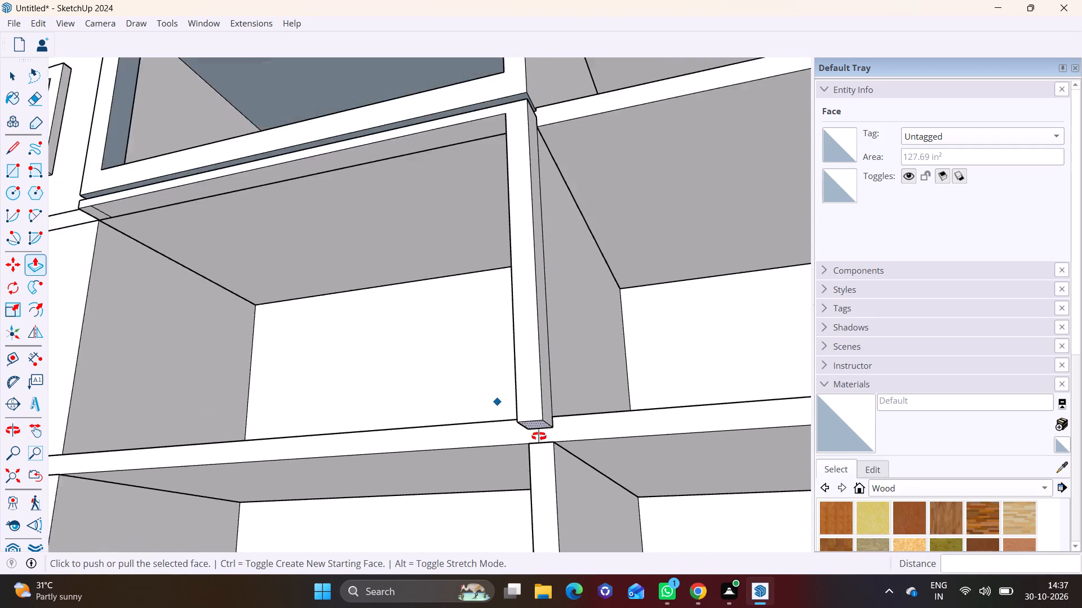
pyautogui.moveTo(539, 436); pyautogui.dragTo(730, 461, button='middle')
pyautogui.scroll(3, 141, 108)
pyautogui.press('space')
pyautogui.click(160, 185)
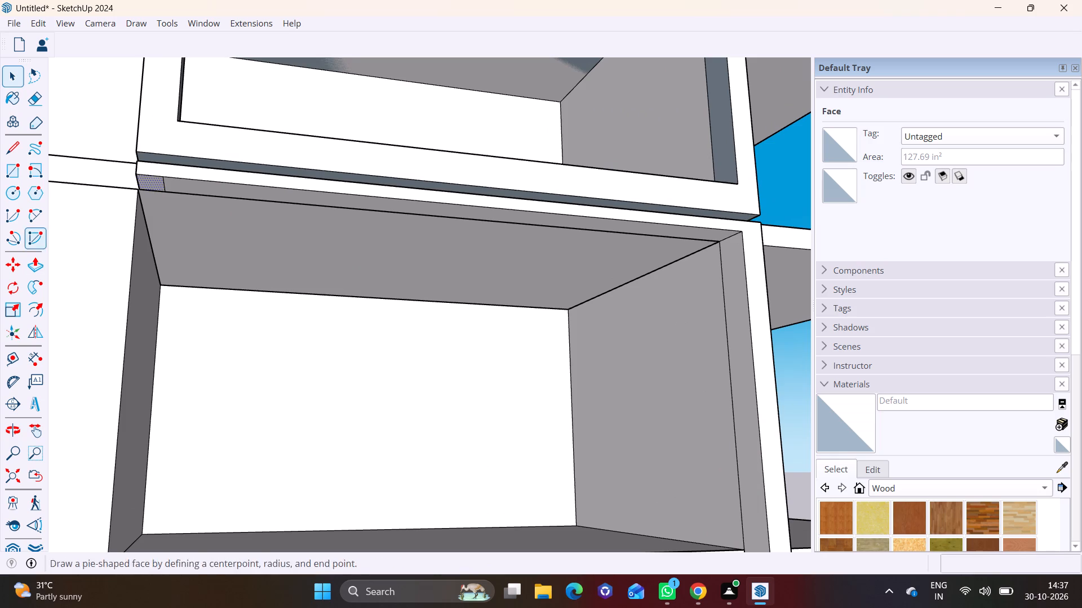
pyautogui.click(39, 258)
pyautogui.click(149, 182)
pyautogui.scroll(-2, 137, 316)
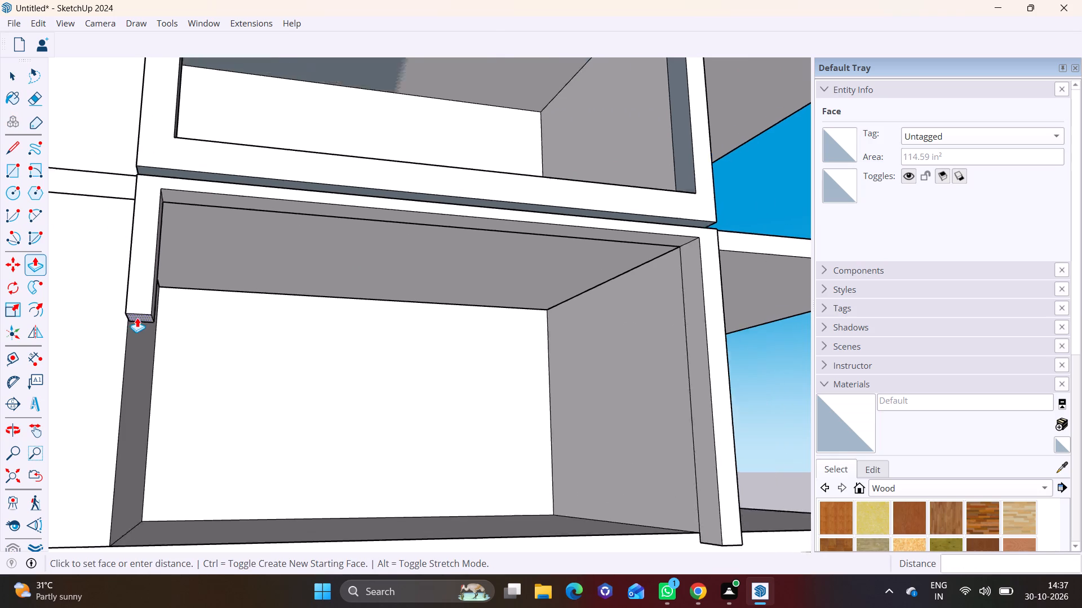
pyautogui.scroll(-5, 137, 318)
pyautogui.keyDown('shift'); pyautogui.moveTo(127, 343); pyautogui.dragTo(123, 239, button='middle'); pyautogui.keyUp('shift')
pyautogui.scroll(8, 116, 324)
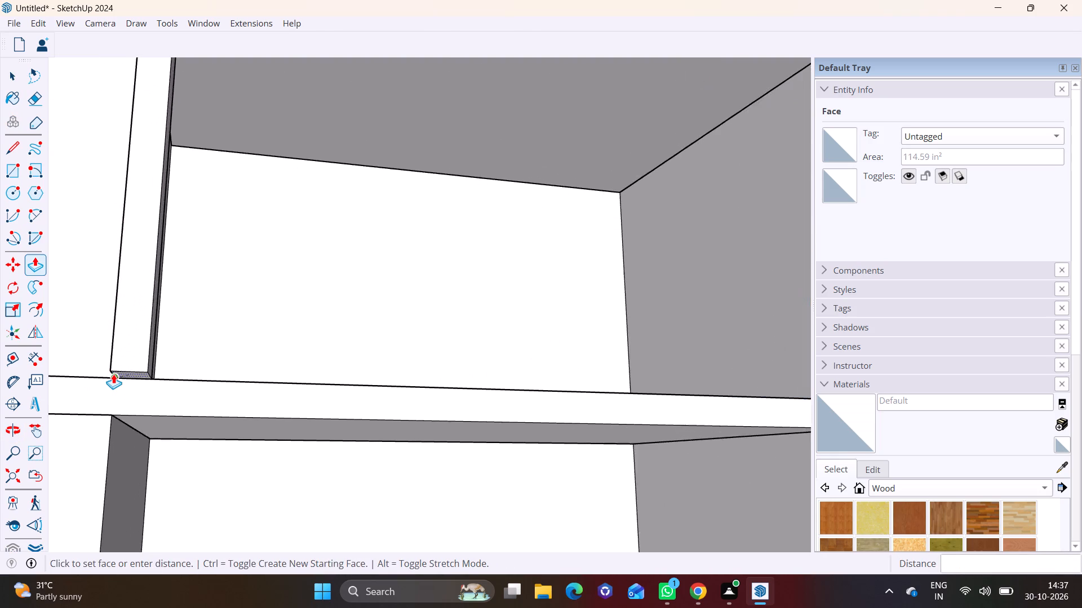
pyautogui.scroll(8, 113, 374)
pyautogui.click(105, 410)
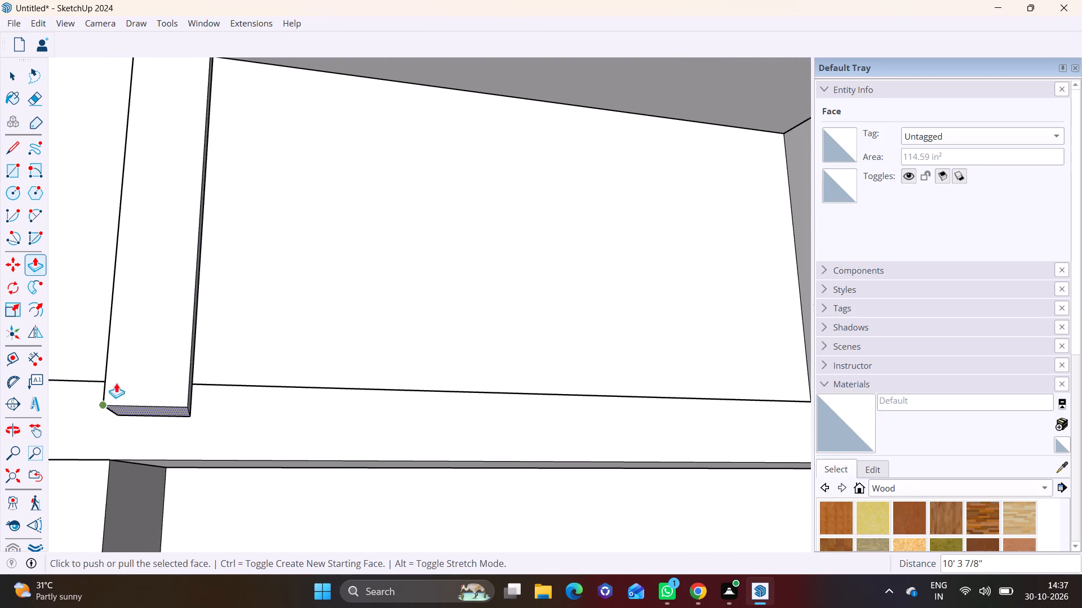
# Draw a 1' 2 3/16" line across the window-side post's inner face at floor level, marking off the bottom rail's end profile.
pyautogui.scroll(-8, 145, 339)
pyautogui.moveTo(262, 257); pyautogui.dragTo(192, 377, button='middle')
pyautogui.scroll(-4, 185, 377)
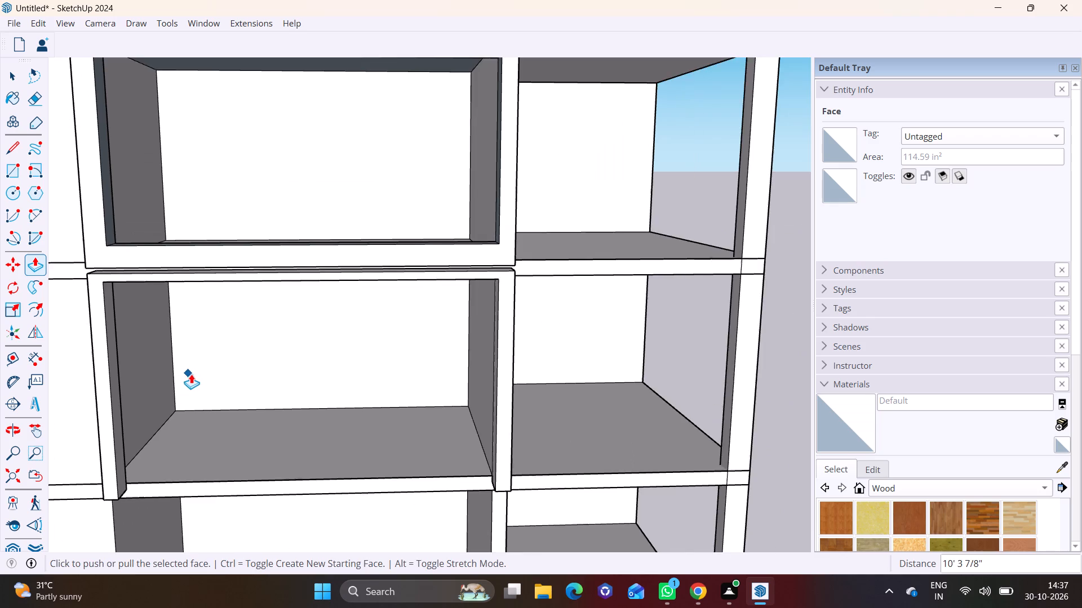
pyautogui.keyDown('shift'); pyautogui.moveTo(240, 370); pyautogui.dragTo(299, 249, button='middle'); pyautogui.keyUp('shift')
pyautogui.moveTo(297, 285); pyautogui.dragTo(192, 288, button='middle')
pyautogui.scroll(11, 111, 305)
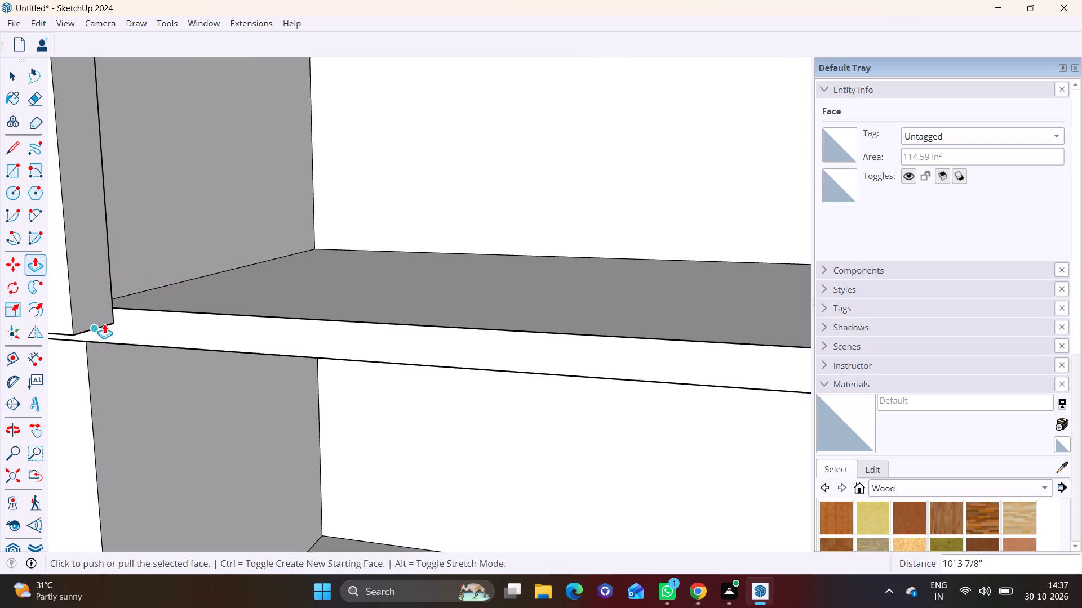
pyautogui.scroll(1, 104, 324)
pyautogui.keyDown('shift'); pyautogui.moveTo(137, 280); pyautogui.dragTo(234, 274, button='middle'); pyautogui.keyUp('shift')
pyautogui.scroll(3, 220, 274)
pyautogui.moveTo(212, 274); pyautogui.dragTo(184, 267, button='middle')
pyautogui.click(10, 151)
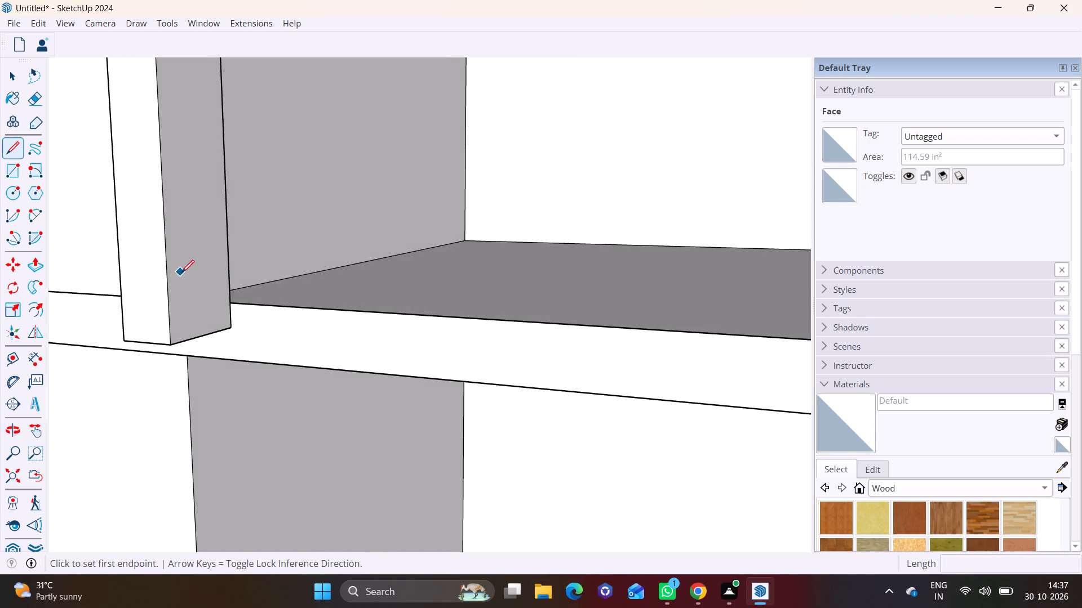
pyautogui.click(230, 292)
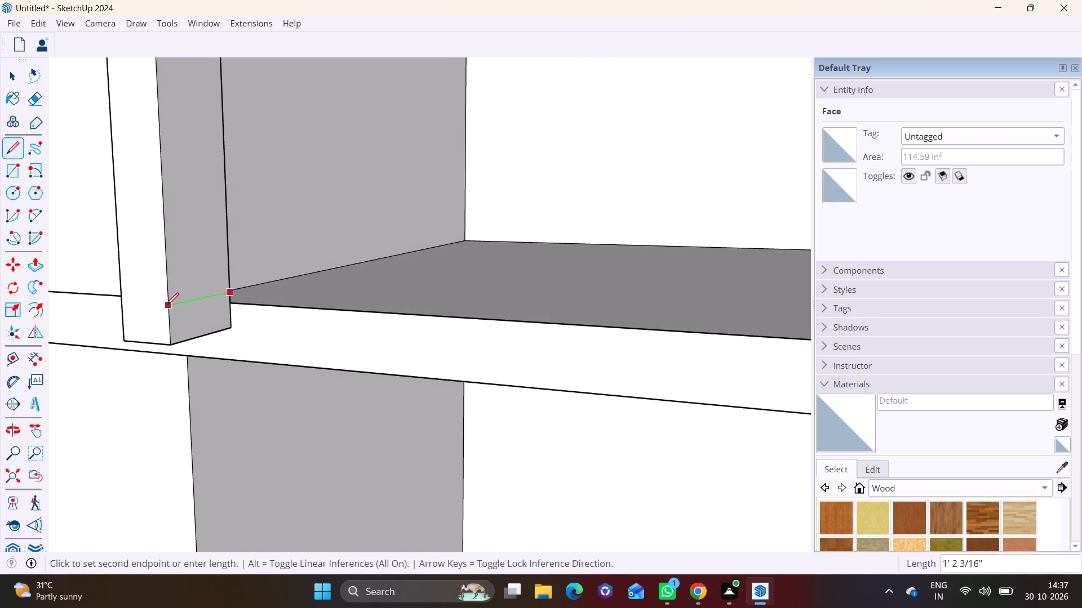
pyautogui.click(166, 305)
# Push/Pull the marked-off face about 17' 9 11/16" along the slab edge to the opposite post, forming the lower surround's bottom rail.
pyautogui.press('space')
pyautogui.click(192, 315)
pyautogui.click(41, 262)
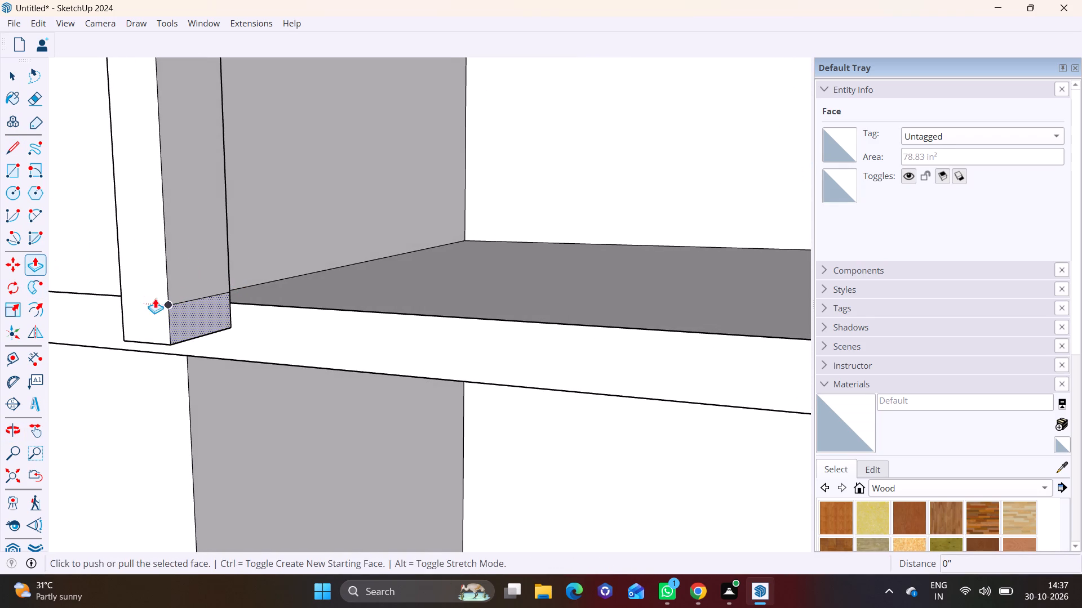
pyautogui.click(181, 307)
pyautogui.scroll(-12, 429, 329)
pyautogui.keyDown('shift'); pyautogui.moveTo(565, 330); pyautogui.dragTo(172, 335, button='middle'); pyautogui.keyUp('shift')
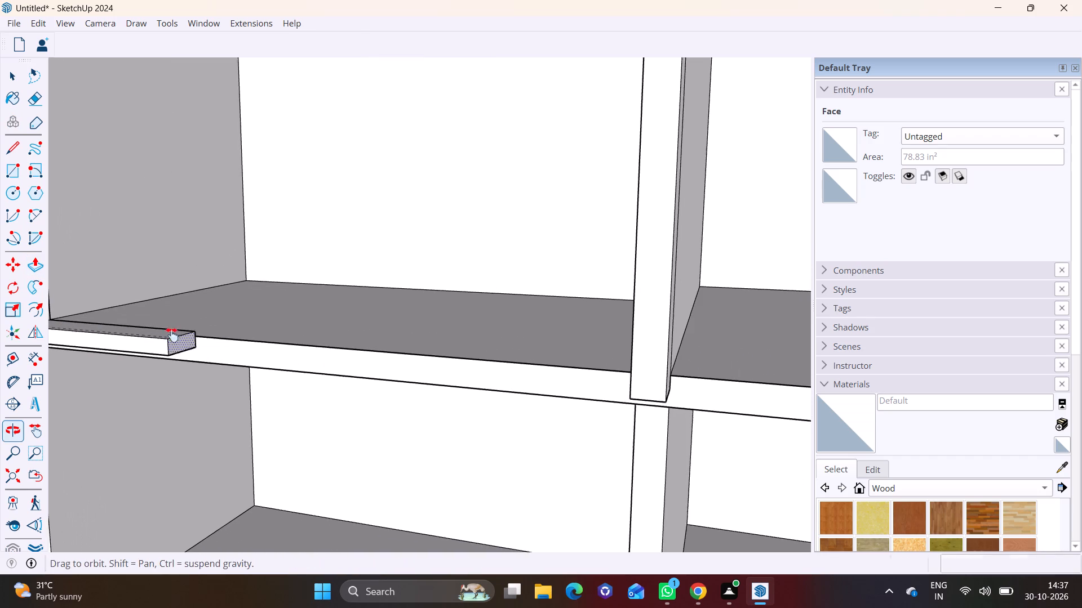
pyautogui.keyDown('shift'); pyautogui.moveTo(172, 335); pyautogui.dragTo(171, 335, button='middle'); pyautogui.keyUp('shift')
pyautogui.click(641, 383)
pyautogui.scroll(-3, 562, 373)
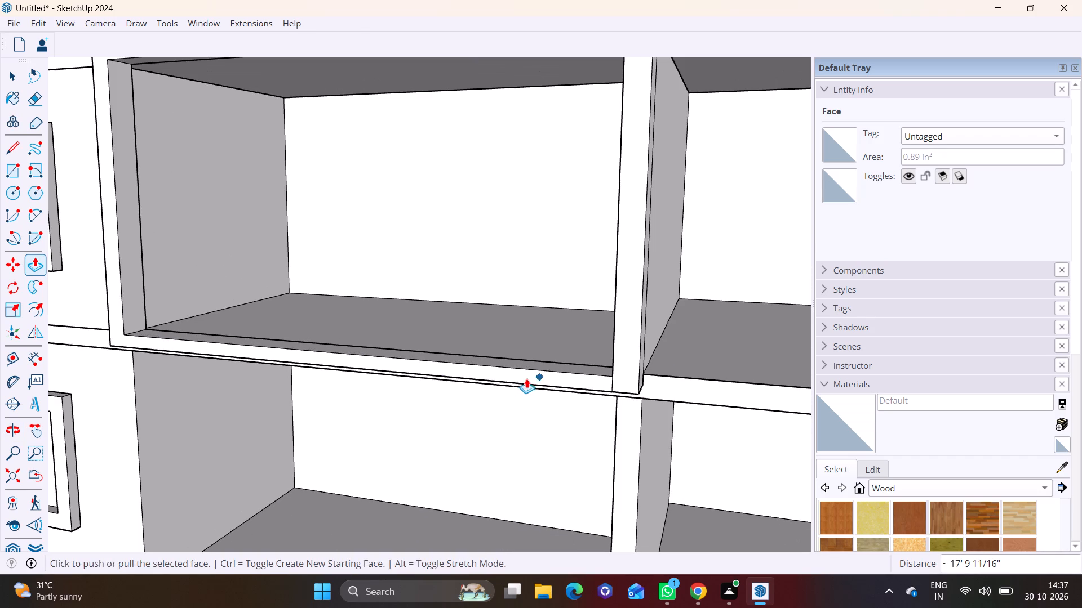
# Erase the seam edge between the new bottom rail and the post on the lower surround's front face.
pyautogui.moveTo(447, 299); pyautogui.dragTo(472, 254, button='middle')
pyautogui.scroll(7, 640, 266)
pyautogui.press('space')
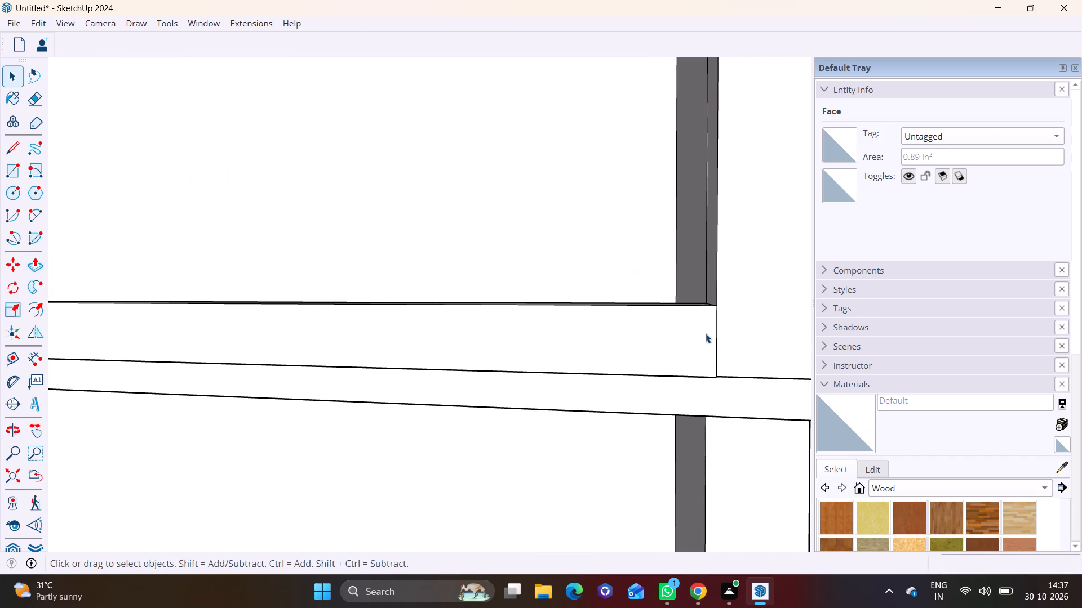
pyautogui.click(717, 340)
pyautogui.rightClick(716, 340)
pyautogui.click(750, 370)
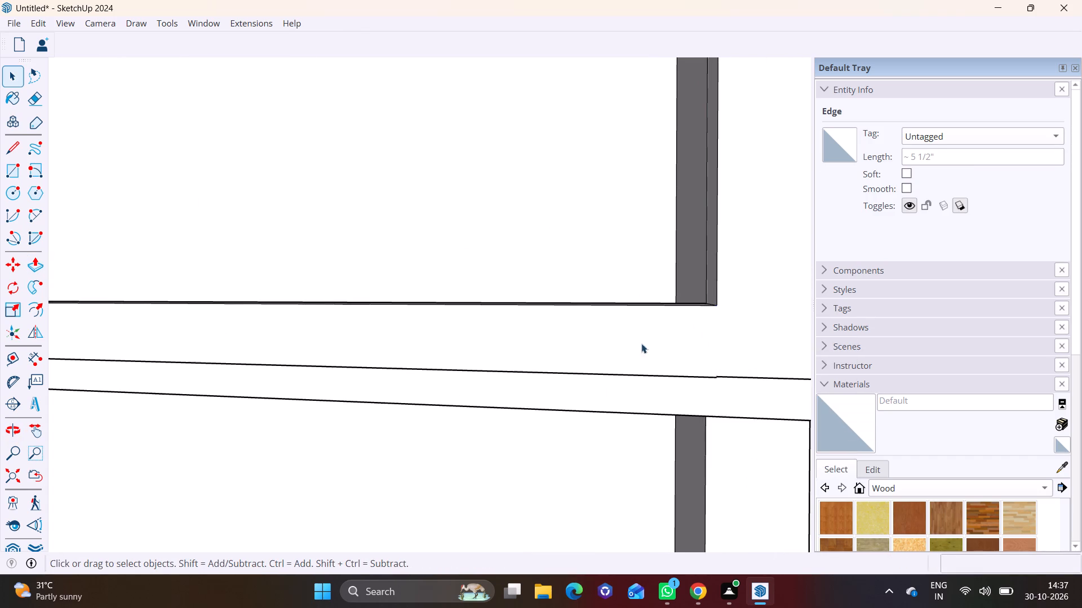
# Push/Pull the underside of the lower surround's top ledge down 5 7/8" to thicken it.
pyautogui.scroll(-13, 622, 311)
pyautogui.keyDown('shift'); pyautogui.moveTo(565, 205); pyautogui.dragTo(577, 419, button='middle'); pyautogui.keyUp('shift')
pyautogui.keyDown('shift'); pyautogui.moveTo(296, 255); pyautogui.dragTo(459, 261, button='middle'); pyautogui.keyUp('shift')
pyautogui.moveTo(441, 288); pyautogui.dragTo(418, 184, button='middle')
pyautogui.keyDown('shift'); pyautogui.moveTo(411, 180); pyautogui.dragTo(325, 320, button='middle'); pyautogui.keyUp('shift')
pyautogui.scroll(3, 311, 176)
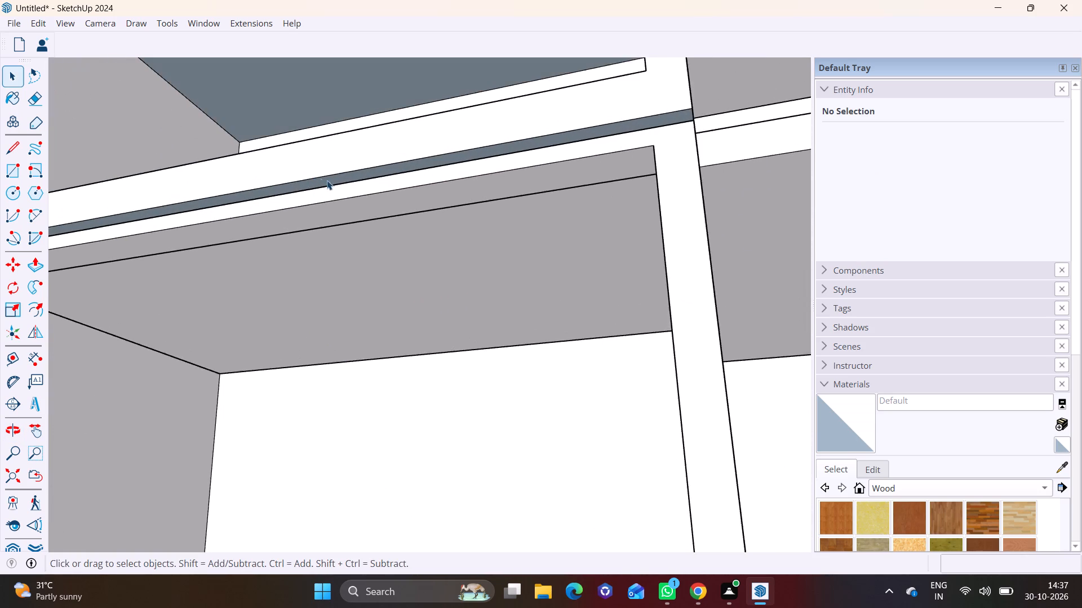
pyautogui.click(343, 207)
pyautogui.click(37, 268)
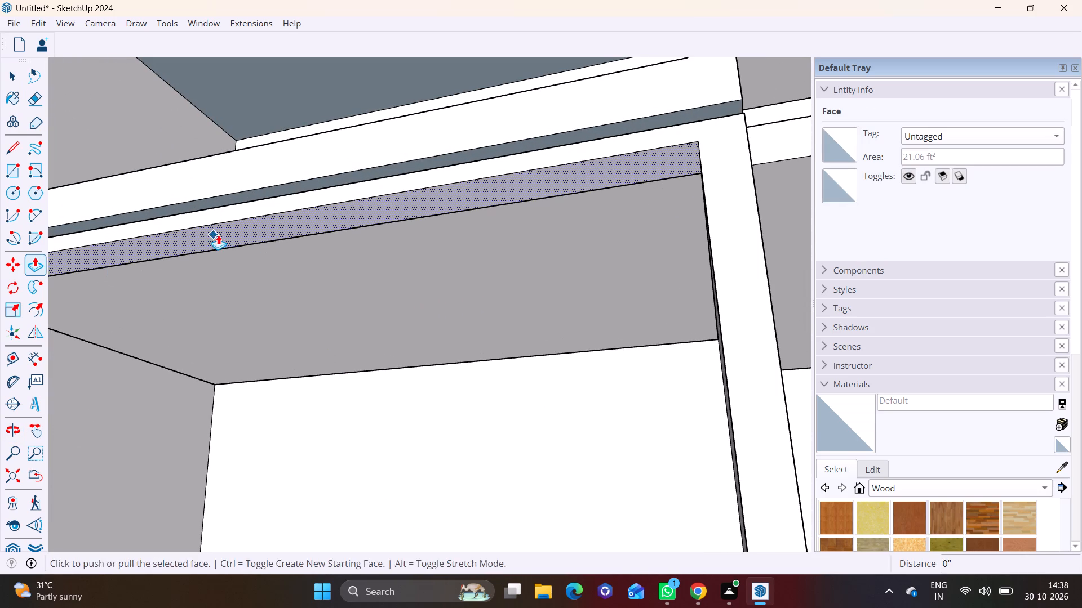
pyautogui.click(221, 235)
pyautogui.click(218, 257)
pyautogui.scroll(-8, 250, 240)
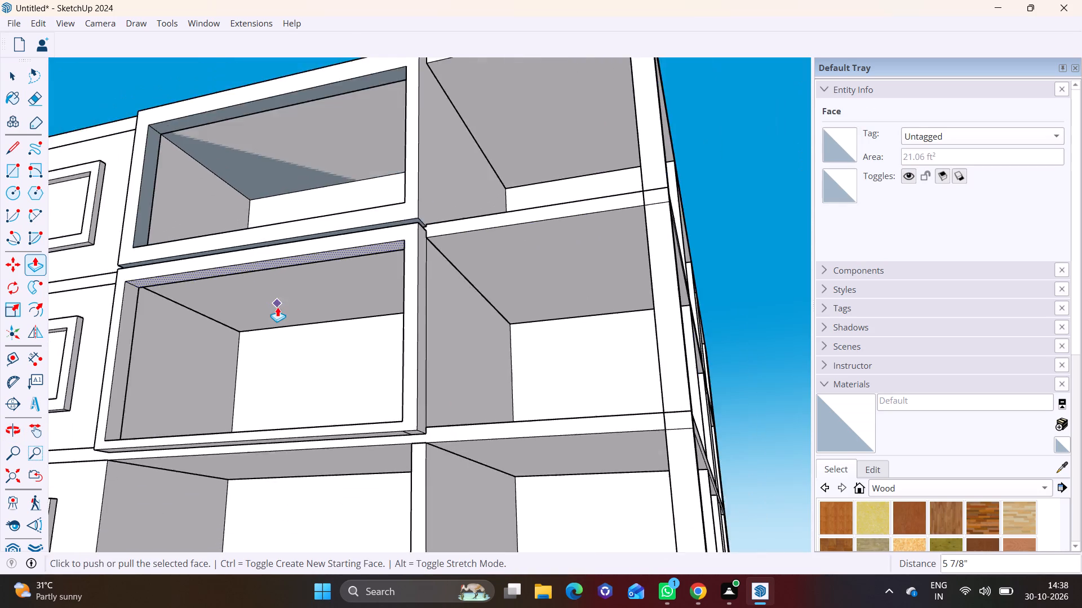
# Push/Pull the inner face of the lower surround's window-side post into the opening to widen the post.
pyautogui.scroll(-5, 277, 307)
pyautogui.keyDown('shift'); pyautogui.moveTo(285, 324); pyautogui.dragTo(375, 239, button='middle'); pyautogui.keyUp('shift')
pyautogui.scroll(11, 264, 238)
pyautogui.press('space')
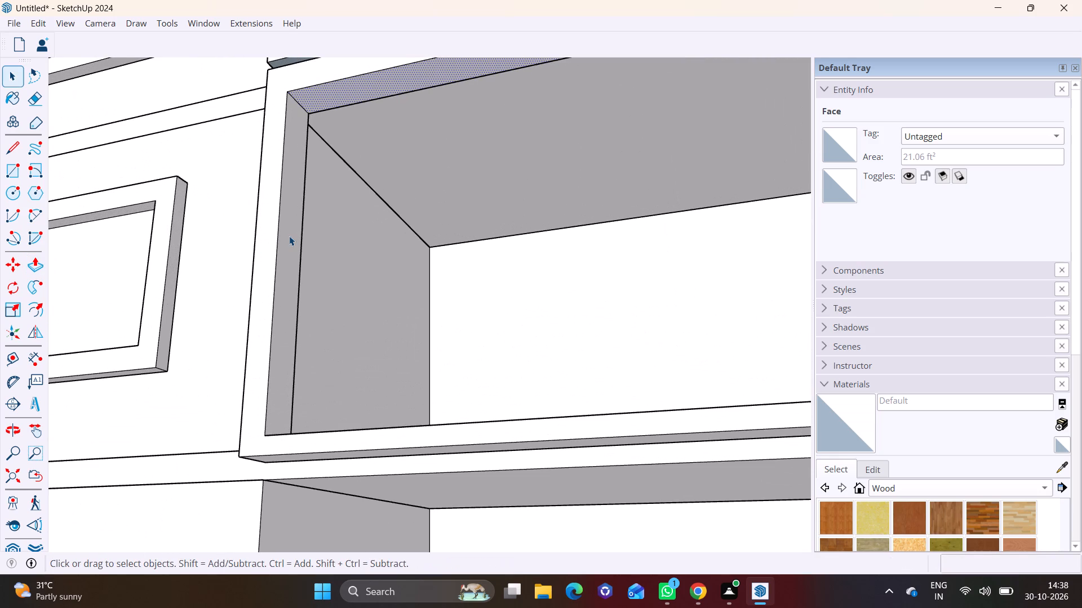
pyautogui.click(290, 235)
pyautogui.click(29, 265)
pyautogui.click(281, 232)
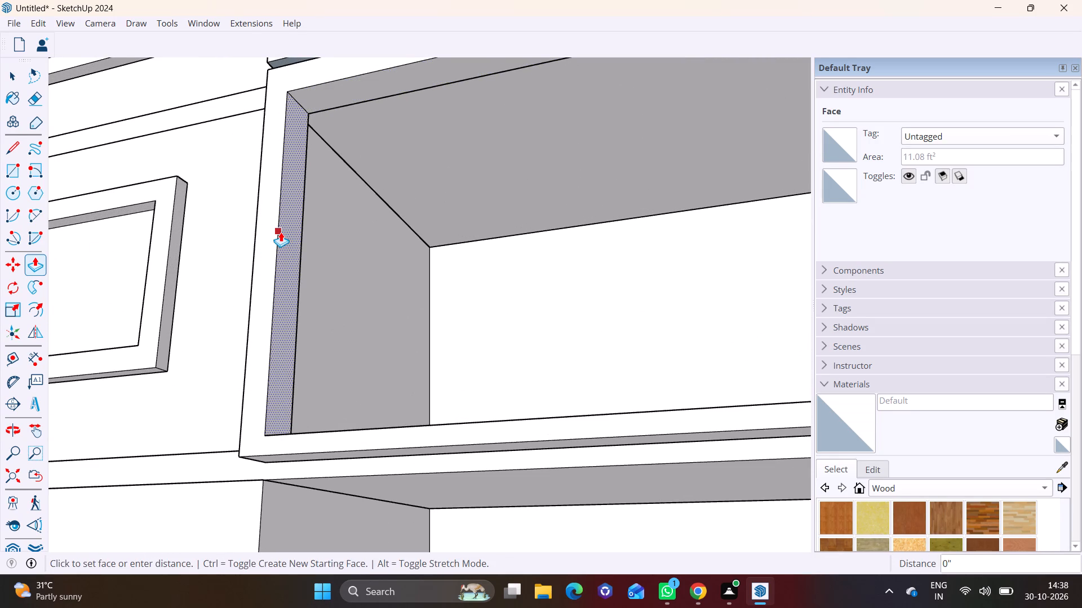
pyautogui.click(296, 230)
# Push/Pull the inner face of the lower surround's far-partition post 8 7/16" into the opening to widen the post.
pyautogui.scroll(-7, 315, 254)
pyautogui.keyDown('shift'); pyautogui.moveTo(330, 301); pyautogui.dragTo(234, 315, button='middle'); pyautogui.keyUp('shift')
pyautogui.keyDown('shift'); pyautogui.scroll(-1, 234, 315); pyautogui.keyUp('shift')
pyautogui.moveTo(520, 236); pyautogui.dragTo(577, 253, button='middle')
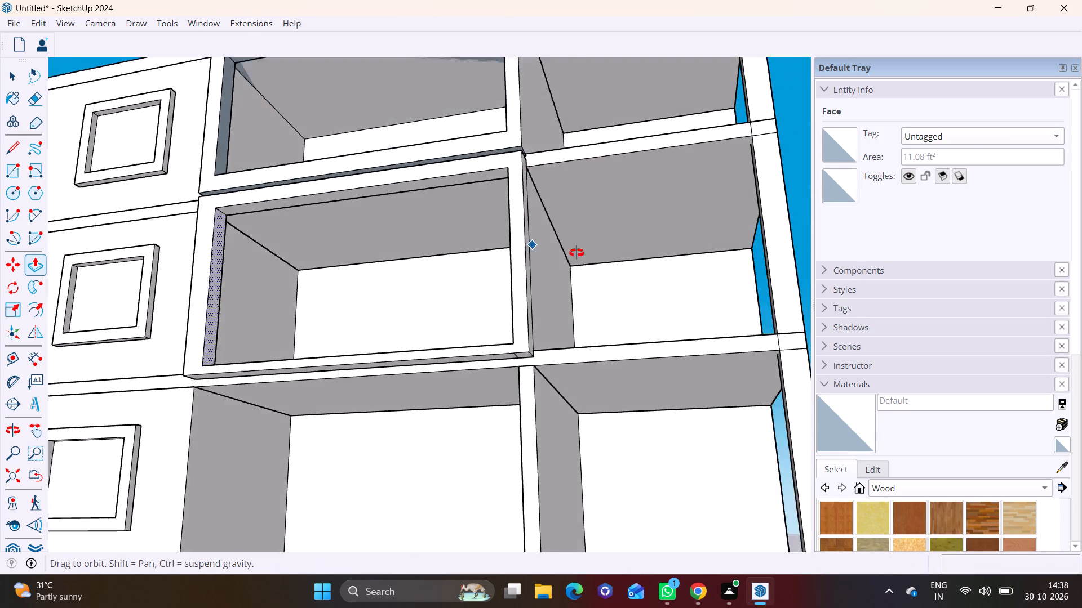
pyautogui.moveTo(577, 253); pyautogui.dragTo(698, 258, button='middle')
pyautogui.scroll(6, 626, 254)
pyautogui.press('space')
pyautogui.click(601, 252)
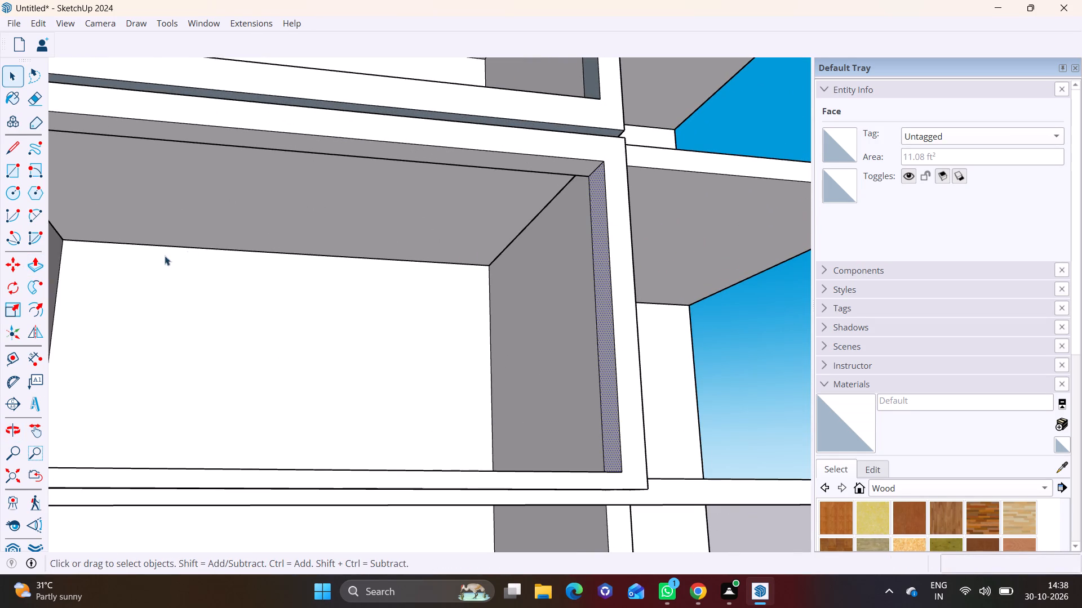
pyautogui.click(43, 262)
pyautogui.click(600, 266)
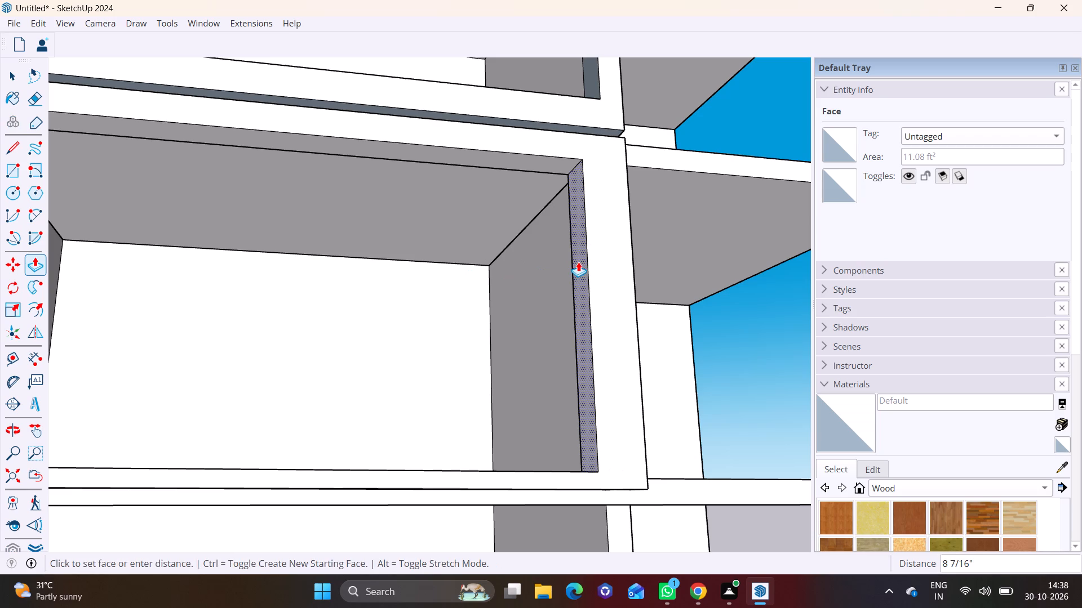
pyautogui.click(578, 262)
# Push/Pull the top face of the lower surround's bottom rail upward to thicken the rail.
pyautogui.scroll(-6, 548, 262)
pyautogui.moveTo(438, 318); pyautogui.dragTo(397, 408, button='middle')
pyautogui.keyDown('shift'); pyautogui.moveTo(393, 403); pyautogui.dragTo(379, 248, button='middle'); pyautogui.keyUp('shift')
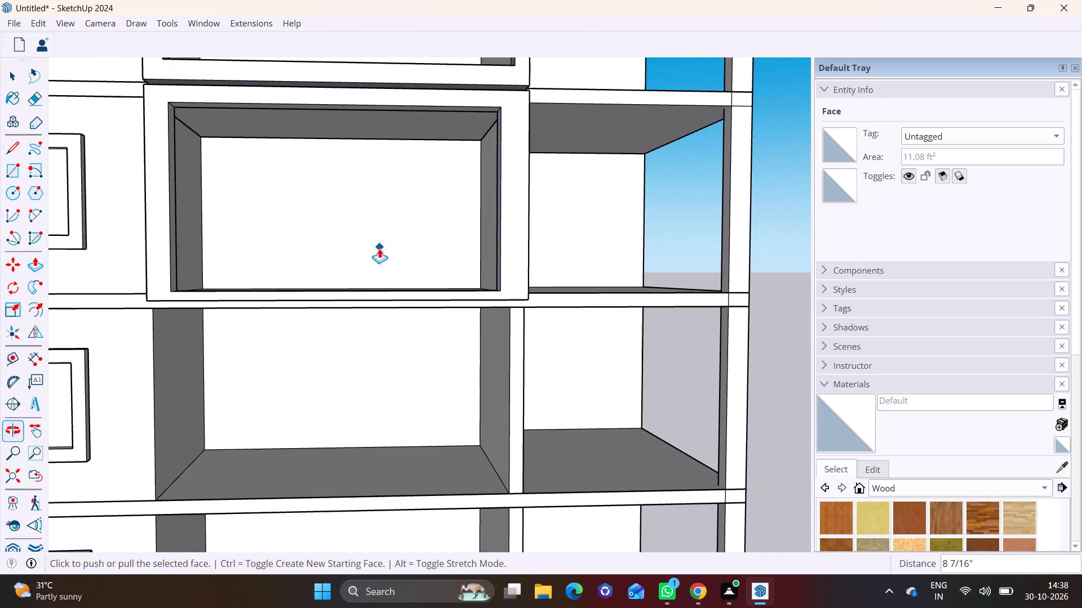
pyautogui.keyDown('shift'); pyautogui.moveTo(420, 175); pyautogui.dragTo(436, 269, button='middle'); pyautogui.keyUp('shift')
pyautogui.moveTo(418, 314); pyautogui.dragTo(415, 379, button='middle')
pyautogui.keyDown('shift'); pyautogui.moveTo(415, 381); pyautogui.dragTo(465, 147, button='middle'); pyautogui.keyUp('shift')
pyautogui.scroll(2, 462, 191)
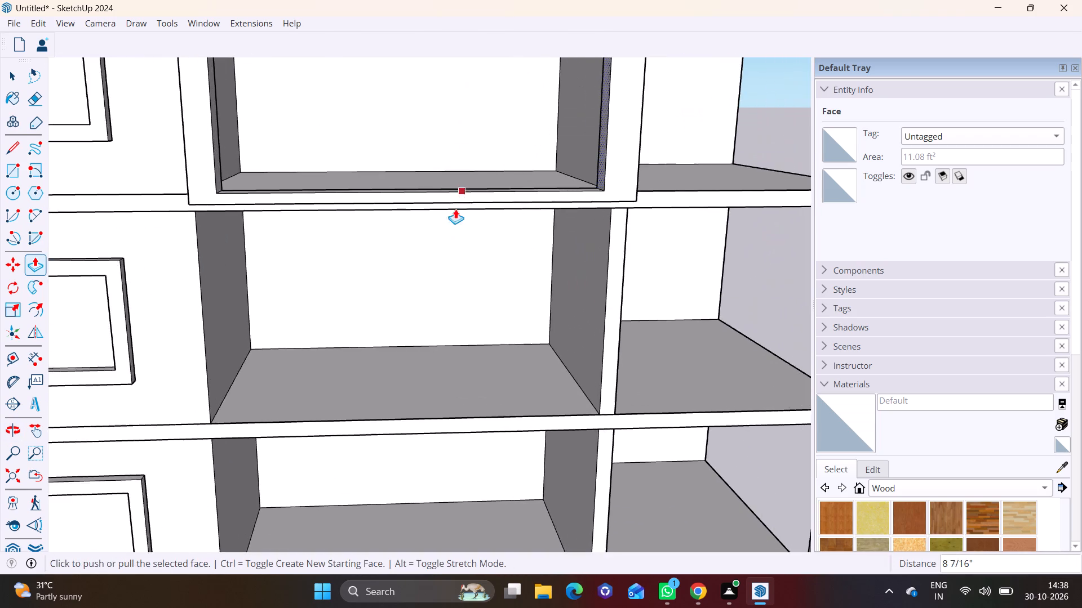
pyautogui.scroll(2, 455, 209)
pyautogui.moveTo(419, 191); pyautogui.dragTo(376, 278, button='middle')
pyautogui.scroll(3, 337, 248)
pyautogui.press('space')
pyautogui.click(312, 397)
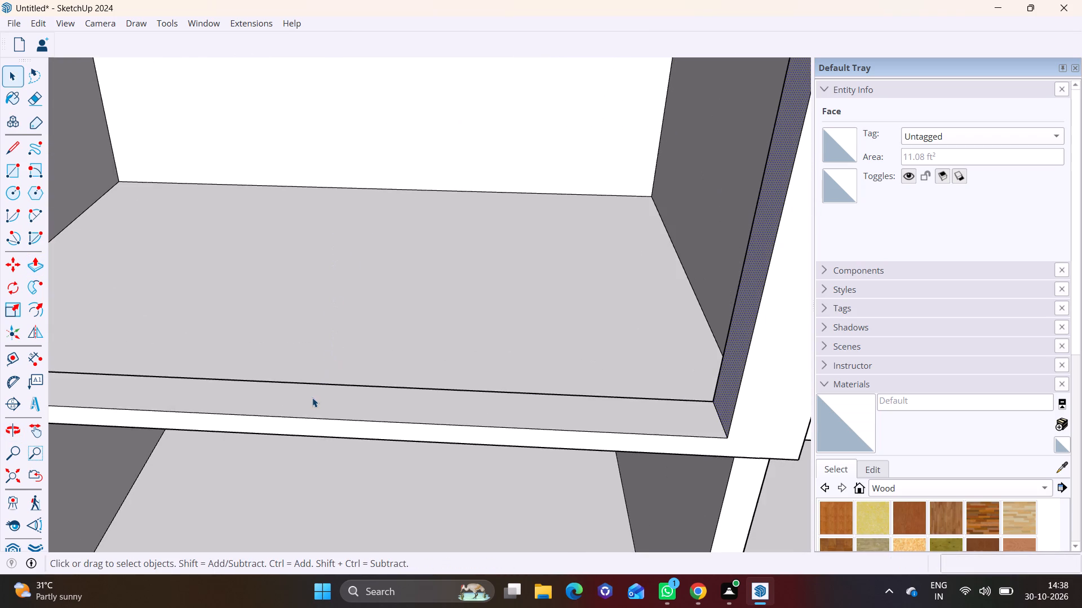
pyautogui.click(36, 263)
pyautogui.click(393, 400)
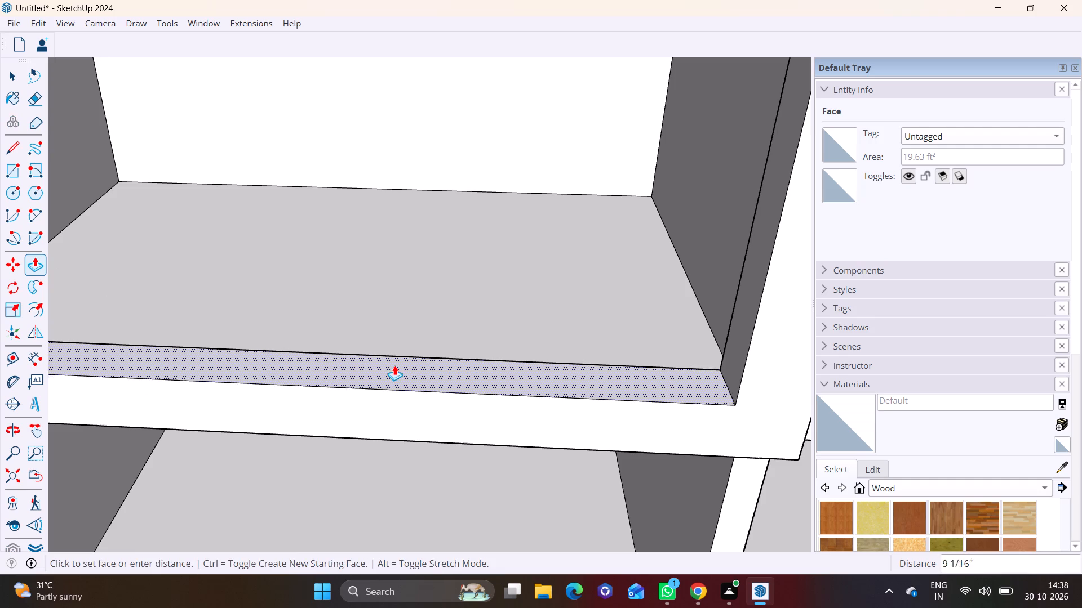
pyautogui.click(394, 360)
# Push/Pull the underside of the lower surround's top ledge slightly further down into the opening.
pyautogui.scroll(-11, 394, 359)
pyautogui.moveTo(394, 359); pyautogui.dragTo(398, 225, button='middle')
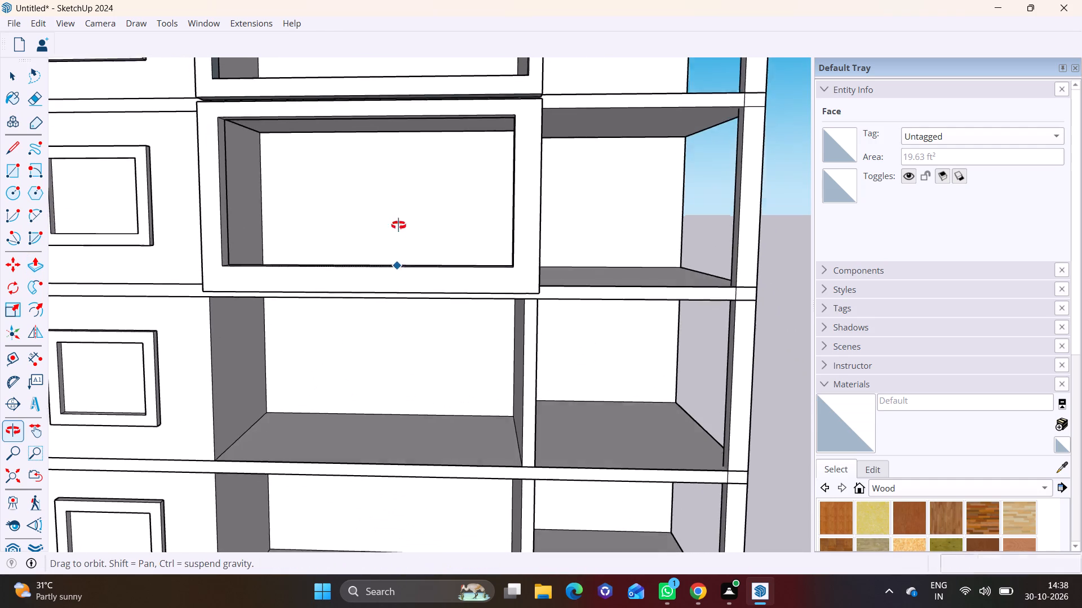
pyautogui.moveTo(398, 225); pyautogui.dragTo(398, 222, button='middle')
pyautogui.moveTo(398, 137); pyautogui.dragTo(474, 332, button='middle')
pyautogui.scroll(5, 491, 377)
pyautogui.moveTo(490, 378); pyautogui.dragTo(495, 297, button='middle')
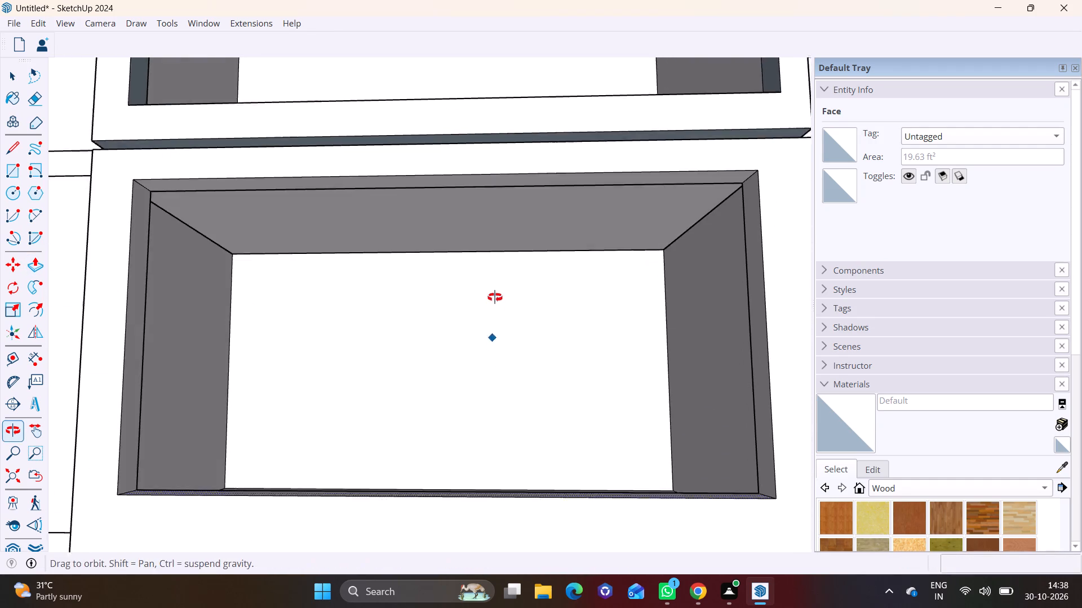
pyautogui.moveTo(495, 297); pyautogui.dragTo(495, 296, button='middle')
pyautogui.press('space')
pyautogui.click(421, 162)
pyautogui.click(37, 263)
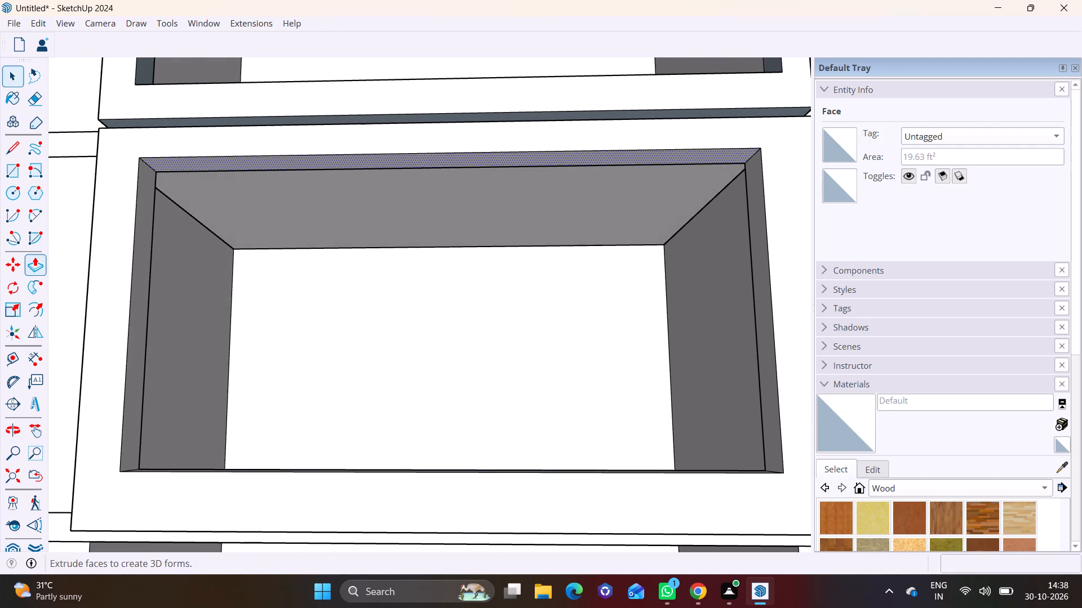
pyautogui.click(206, 166)
pyautogui.click(205, 178)
pyautogui.press('space')
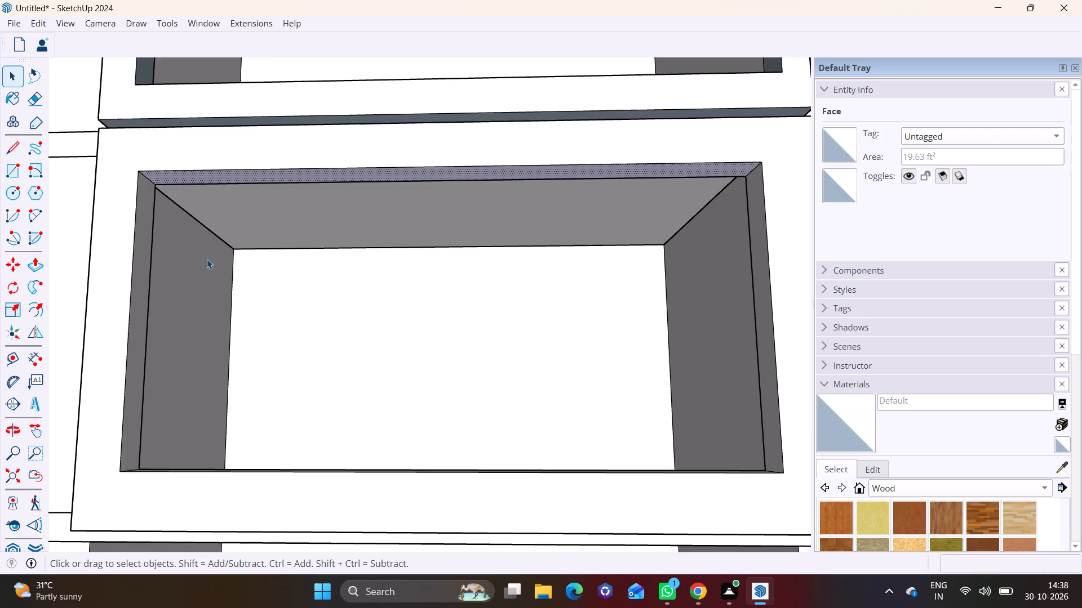
# Push/Pull the upper surround's far-partition post inward 8 7/16", aligning its inner face with the lower surround's opening.
pyautogui.scroll(-6, 214, 270)
pyautogui.moveTo(239, 288); pyautogui.dragTo(241, 376, button='middle')
pyautogui.scroll(1, 351, 204)
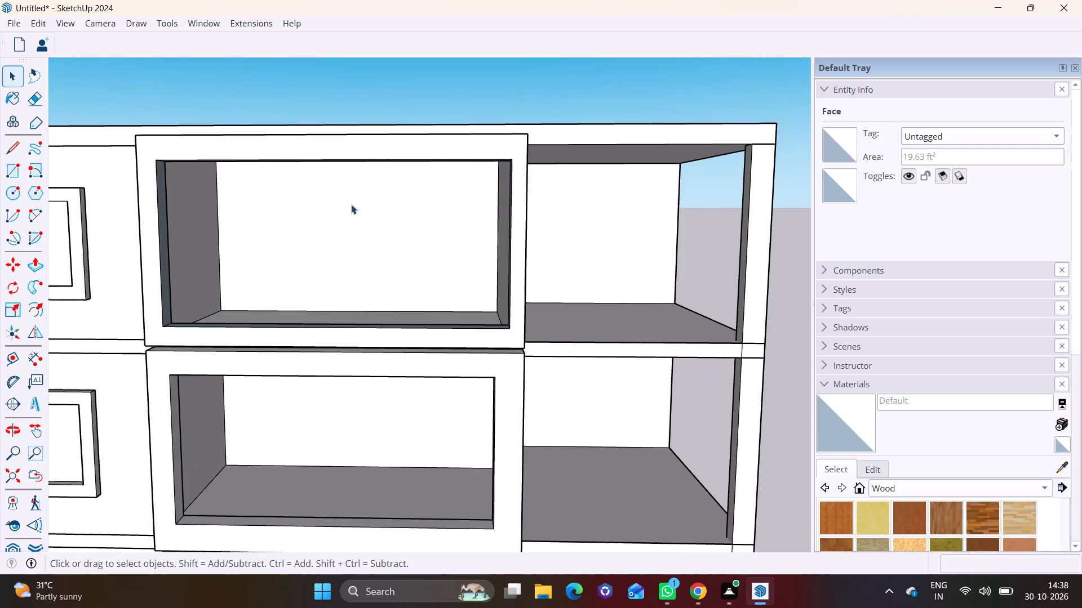
pyautogui.moveTo(369, 209); pyautogui.dragTo(507, 199, button='middle')
pyautogui.scroll(4, 637, 235)
pyautogui.click(647, 243)
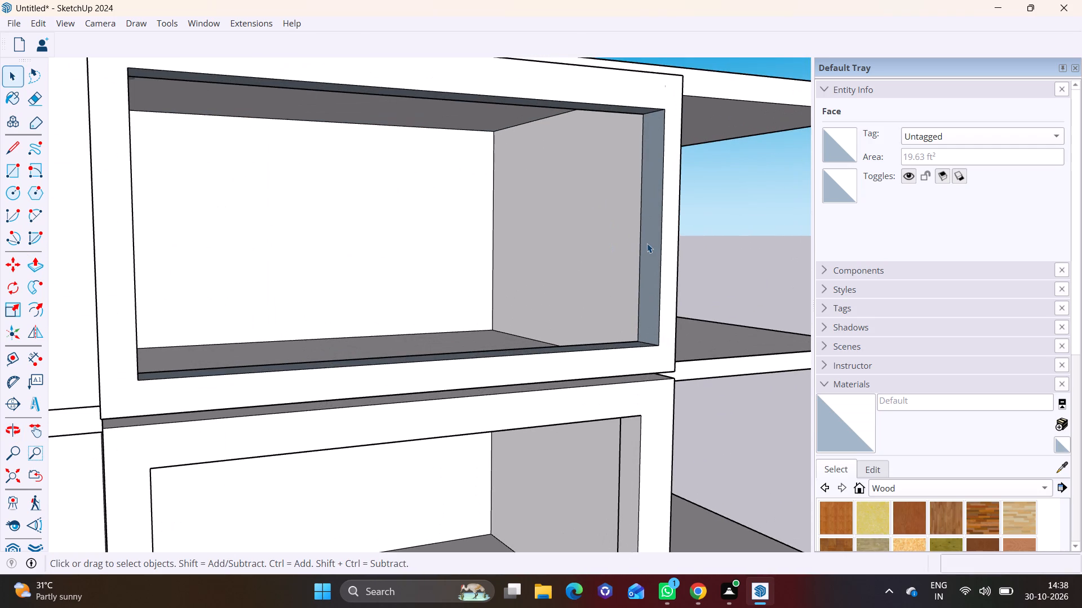
pyautogui.click(26, 265)
pyautogui.click(654, 272)
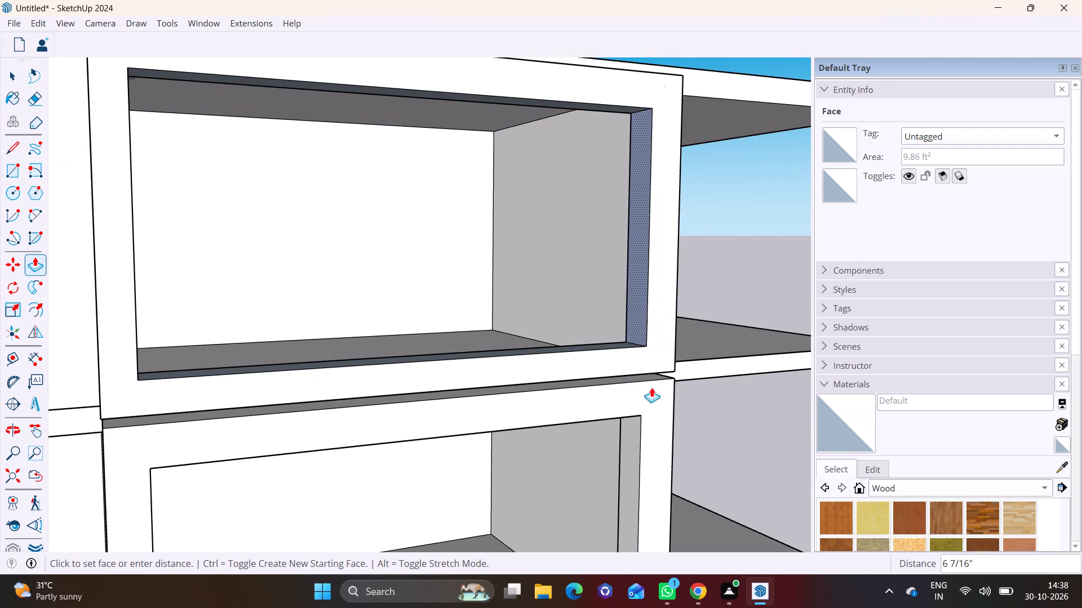
pyautogui.click(642, 429)
pyautogui.scroll(-3, 646, 415)
pyautogui.moveTo(641, 412); pyautogui.dragTo(511, 414, button='middle')
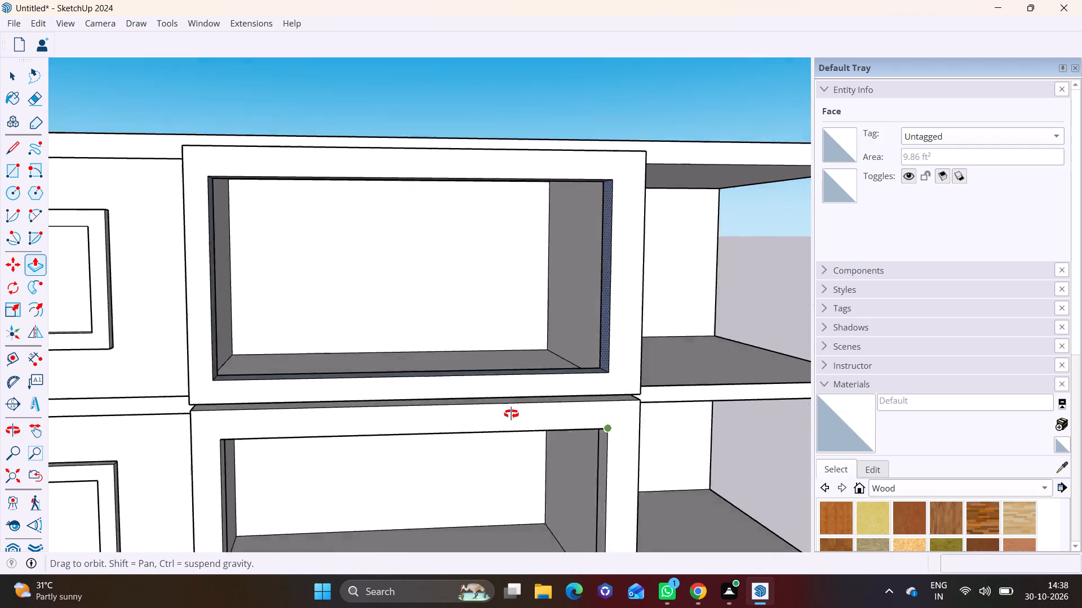
pyautogui.moveTo(511, 414); pyautogui.dragTo(487, 414, button='middle')
pyautogui.scroll(-1, 487, 414)
pyautogui.scroll(1, 231, 323)
pyautogui.scroll(-5, 231, 322)
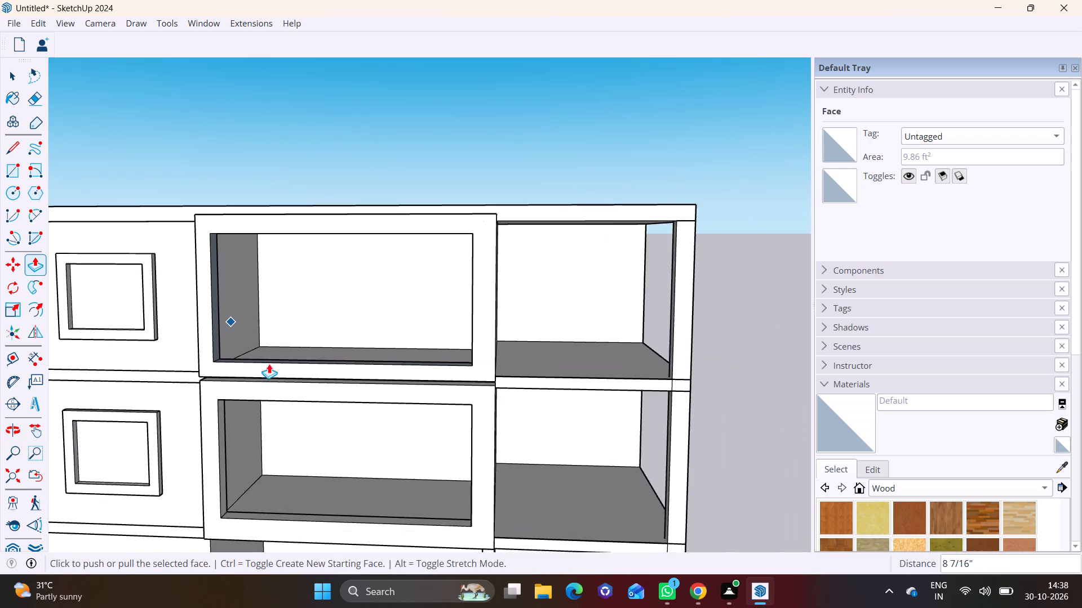
# Push/Pull the inner face of the upper surround's far-partition post again, aligning it with the edge of the lower surround's opening.
pyautogui.scroll(-2, 269, 364)
pyautogui.moveTo(411, 425); pyautogui.dragTo(431, 320, button='middle')
pyautogui.moveTo(437, 356); pyautogui.dragTo(483, 346, button='middle')
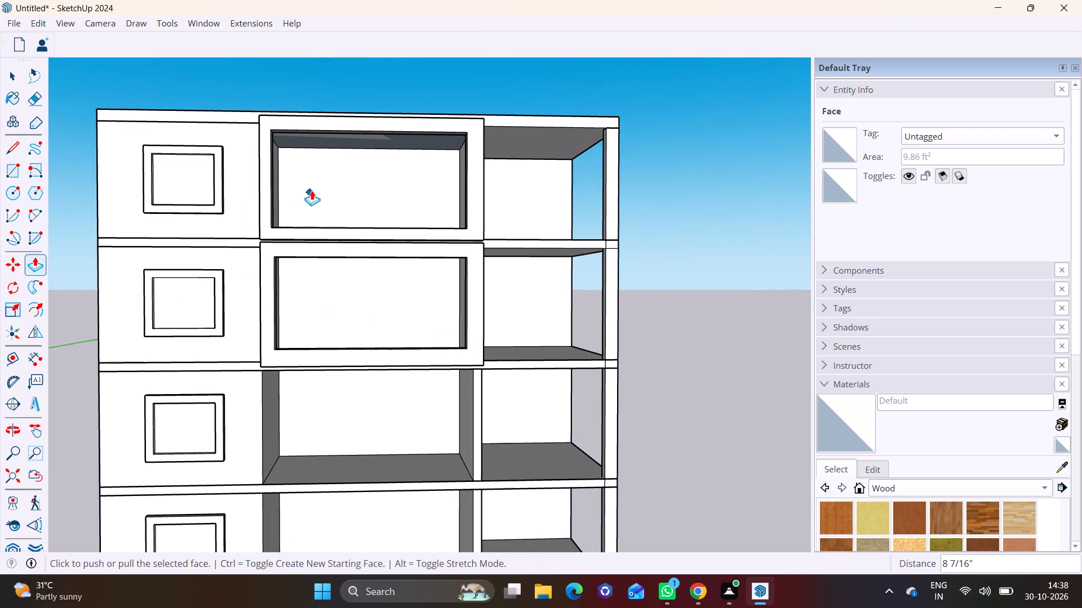
pyautogui.scroll(6, 296, 183)
pyautogui.moveTo(327, 241); pyautogui.dragTo(234, 270, button='middle')
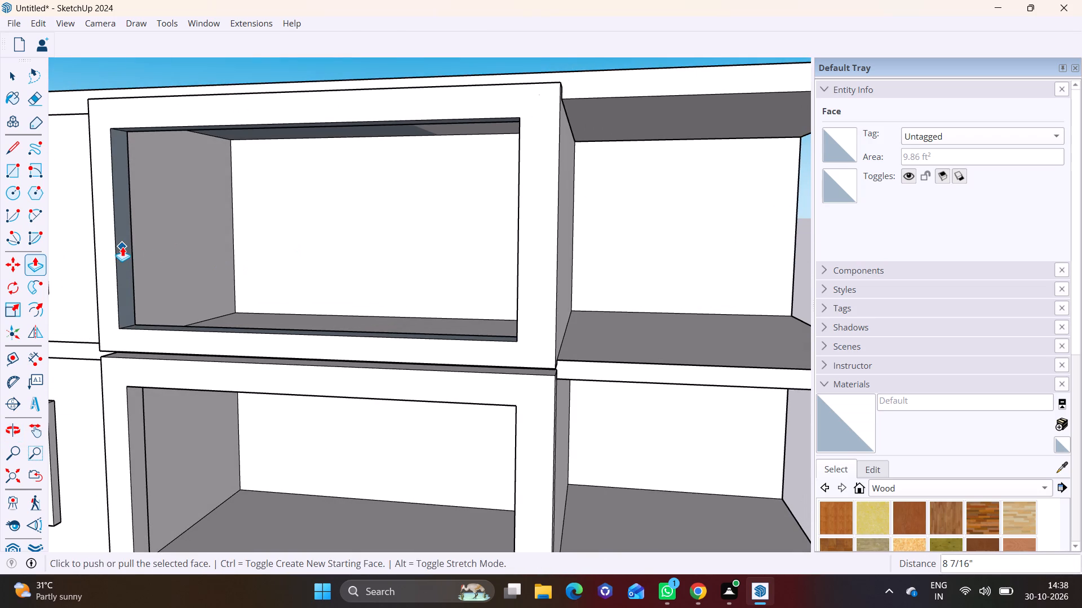
pyautogui.press('space')
pyautogui.click(125, 270)
pyautogui.click(28, 263)
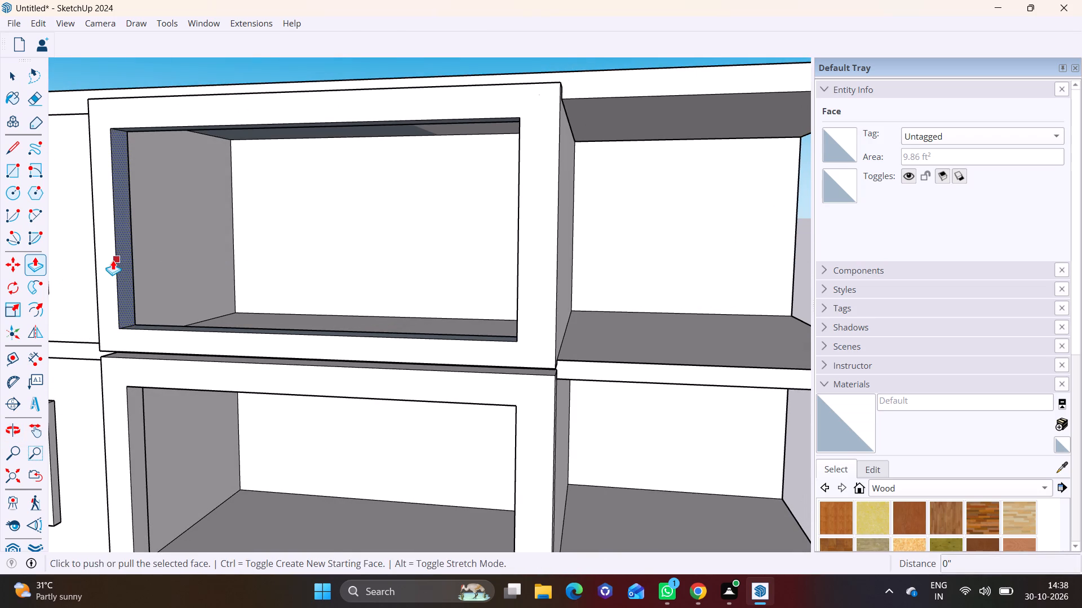
pyautogui.click(119, 256)
pyautogui.click(127, 394)
# Draw a rectangle about 11 1/4" by 2 15/16" on the slab edge below the lower surround, at the next bay's far-partition corner.
pyautogui.scroll(-2, 200, 369)
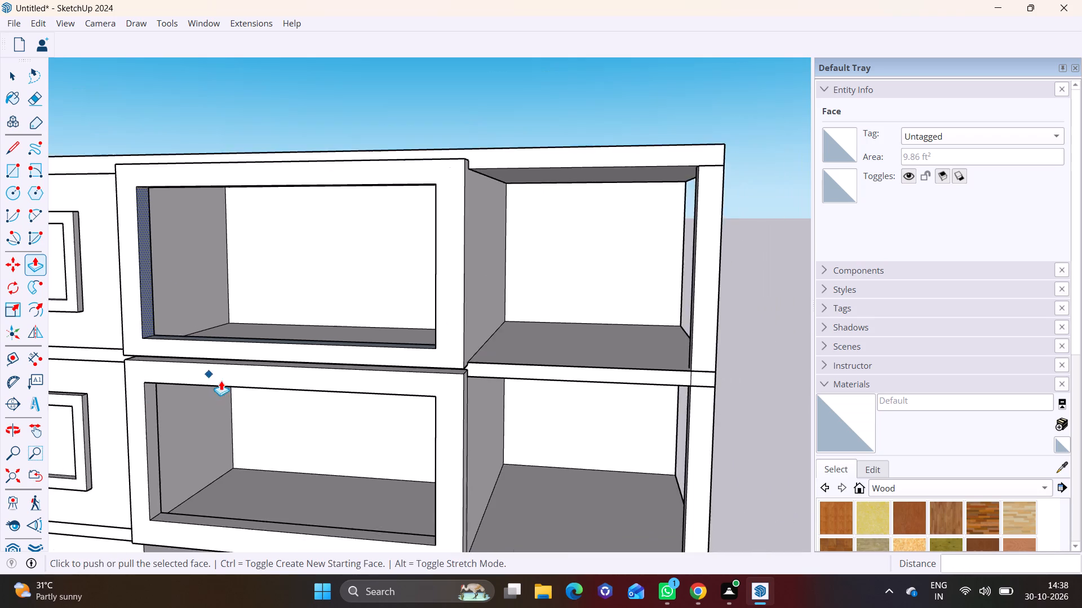
pyautogui.scroll(-4, 221, 381)
pyautogui.keyDown('shift'); pyautogui.moveTo(393, 383); pyautogui.dragTo(422, 292, button='middle'); pyautogui.keyUp('shift')
pyautogui.moveTo(366, 383); pyautogui.dragTo(392, 298, button='middle')
pyautogui.scroll(6, 338, 351)
pyautogui.keyDown('shift'); pyautogui.moveTo(354, 337); pyautogui.dragTo(378, 265, button='middle'); pyautogui.keyUp('shift')
pyautogui.moveTo(378, 265); pyautogui.dragTo(416, 279, button='middle')
pyautogui.keyDown('shift'); pyautogui.scroll(-1, 416, 279); pyautogui.keyUp('shift')
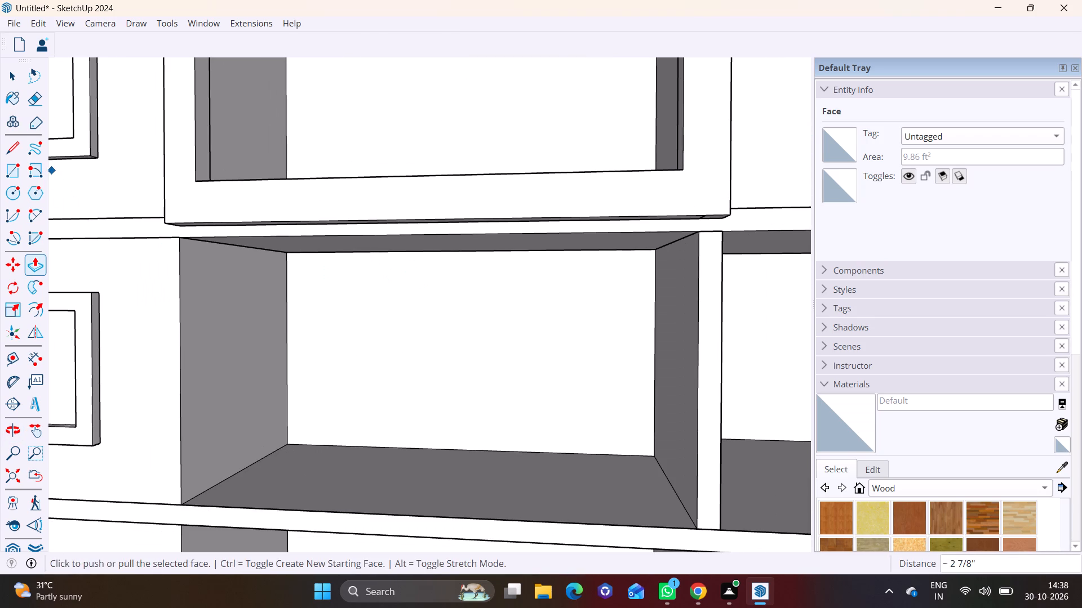
pyautogui.click(21, 170)
pyautogui.scroll(4, 259, 297)
pyautogui.moveTo(123, 225); pyautogui.dragTo(135, 256, button='middle')
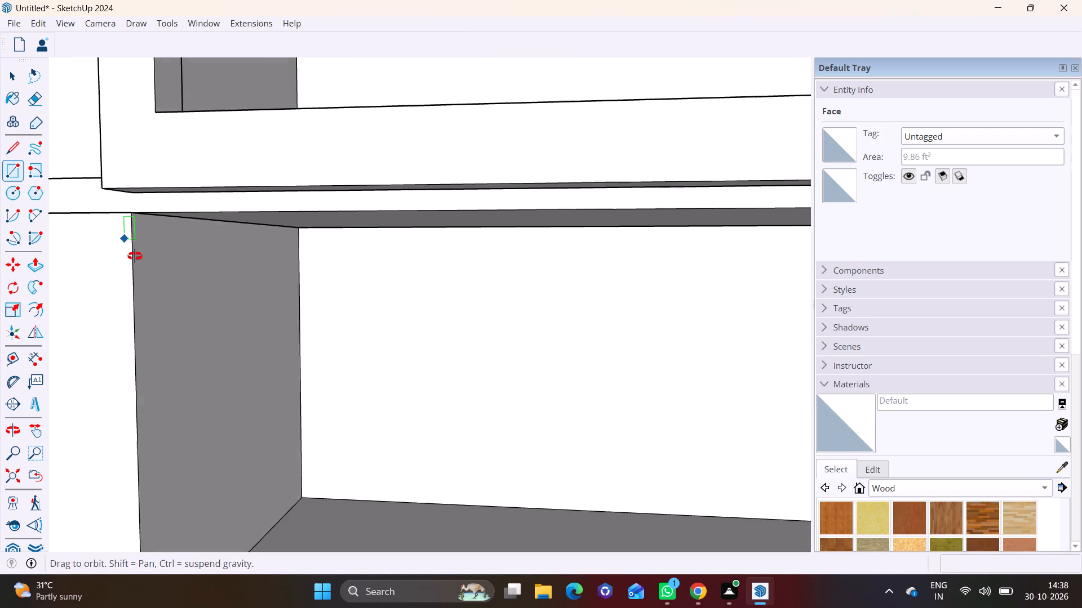
pyautogui.moveTo(135, 256); pyautogui.dragTo(141, 244, button='middle')
pyautogui.scroll(7, 143, 209)
pyautogui.moveTo(149, 205); pyautogui.dragTo(186, 173, button='middle')
pyautogui.scroll(3, 167, 184)
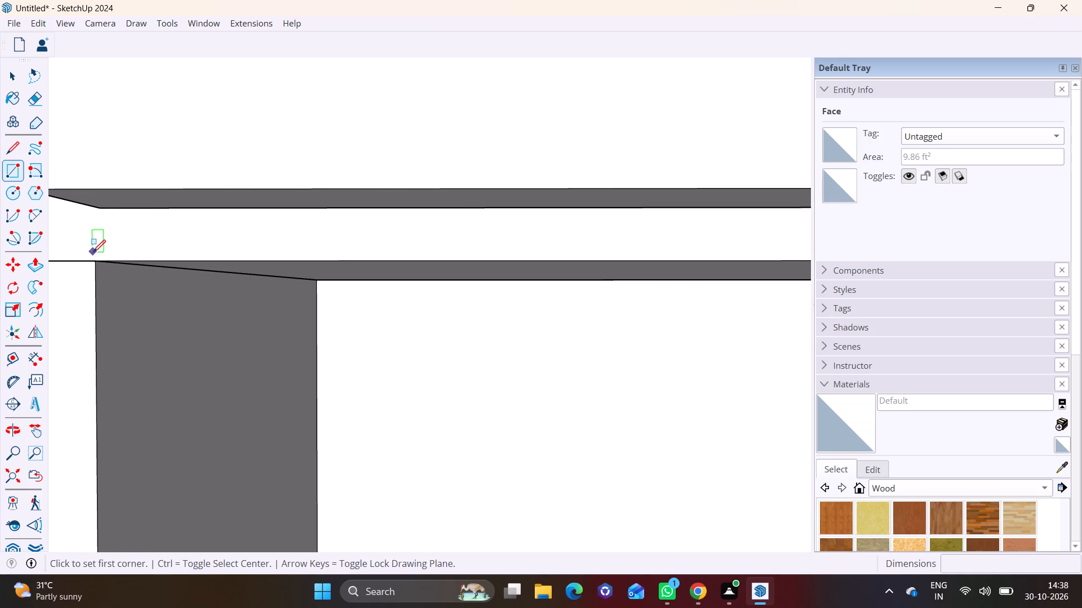
pyautogui.click(92, 259)
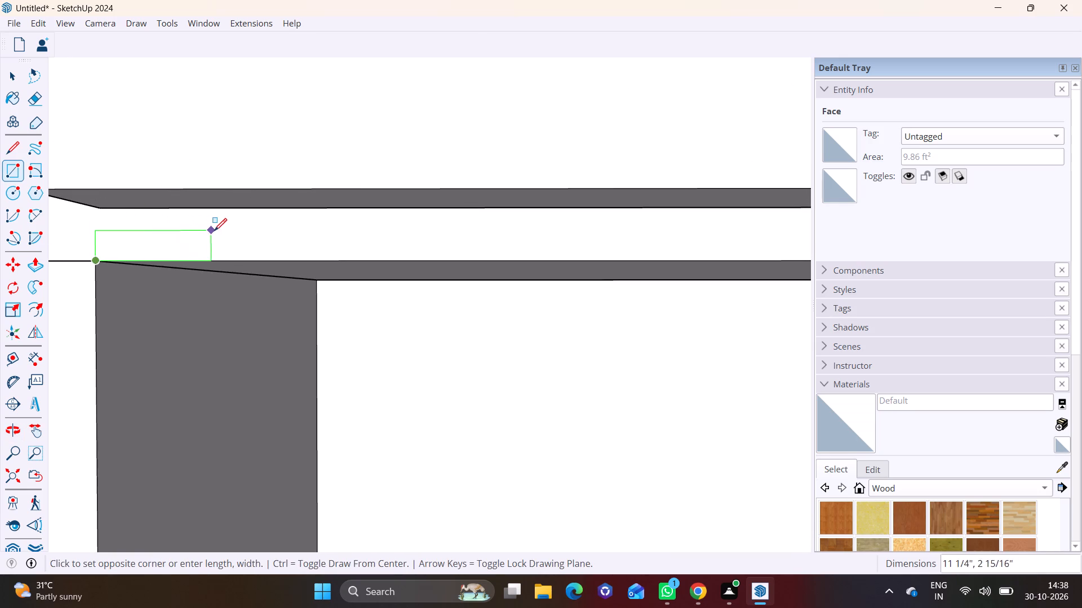
pyautogui.click(215, 231)
# Push/Pull the small rectangle on the slab edge outward 1' 2 3/16" to form a projecting block.
pyautogui.press('space')
pyautogui.click(182, 239)
pyautogui.click(140, 249)
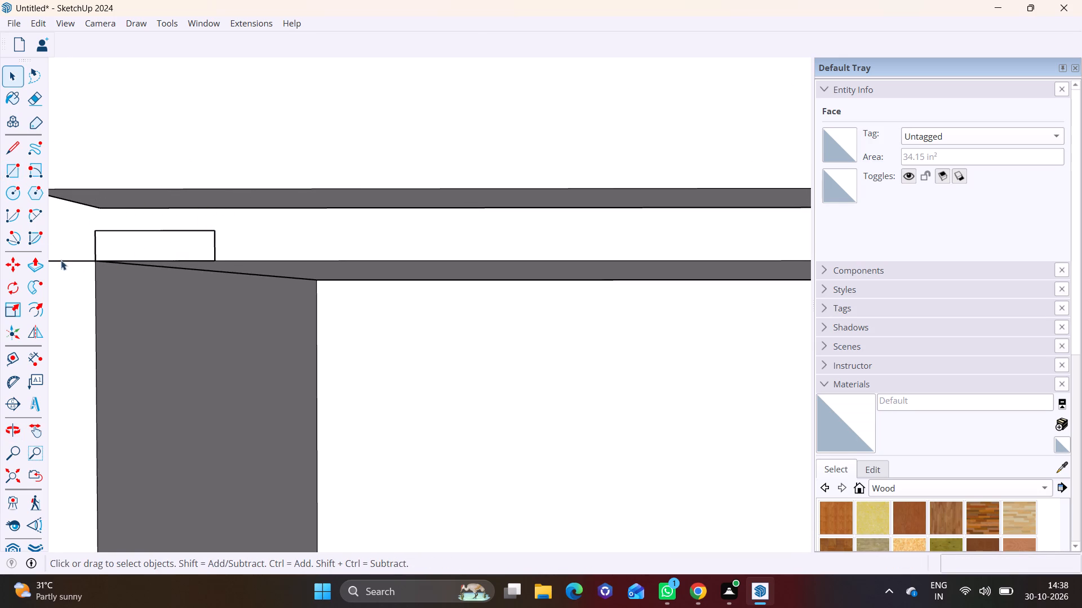
pyautogui.click(31, 265)
pyautogui.click(125, 244)
pyautogui.click(122, 182)
# Push/Pull the block's side face 18' 3 5/8" across the open bay to form a top ledge reaching the surround above's near side.
pyautogui.scroll(-3, 215, 210)
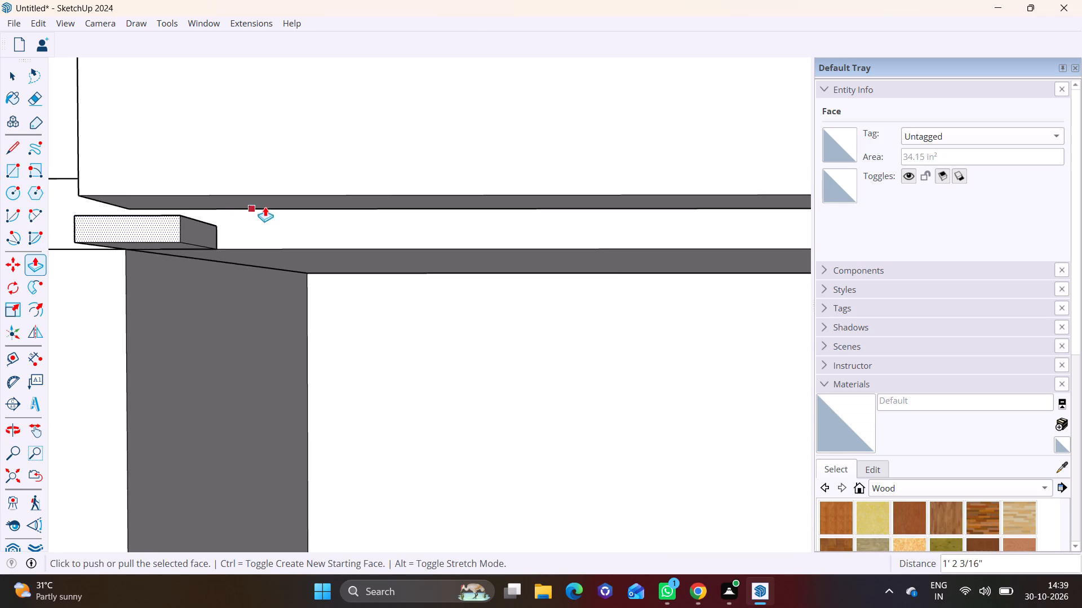
pyautogui.scroll(-3, 265, 207)
pyautogui.moveTo(247, 234); pyautogui.dragTo(123, 284, button='middle')
pyautogui.press('space')
pyautogui.click(233, 221)
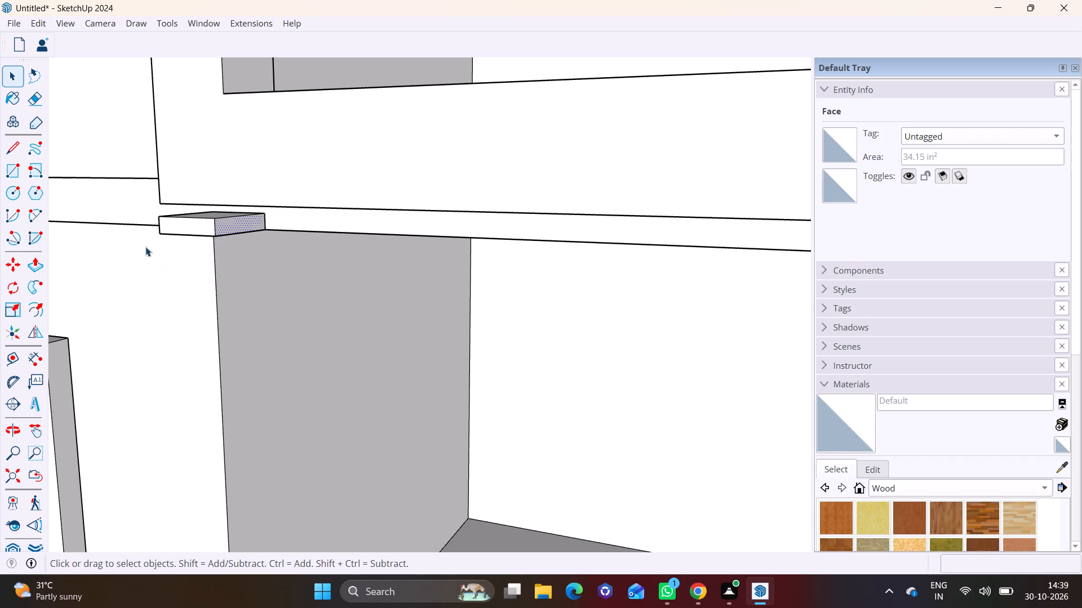
pyautogui.click(41, 256)
pyautogui.click(241, 225)
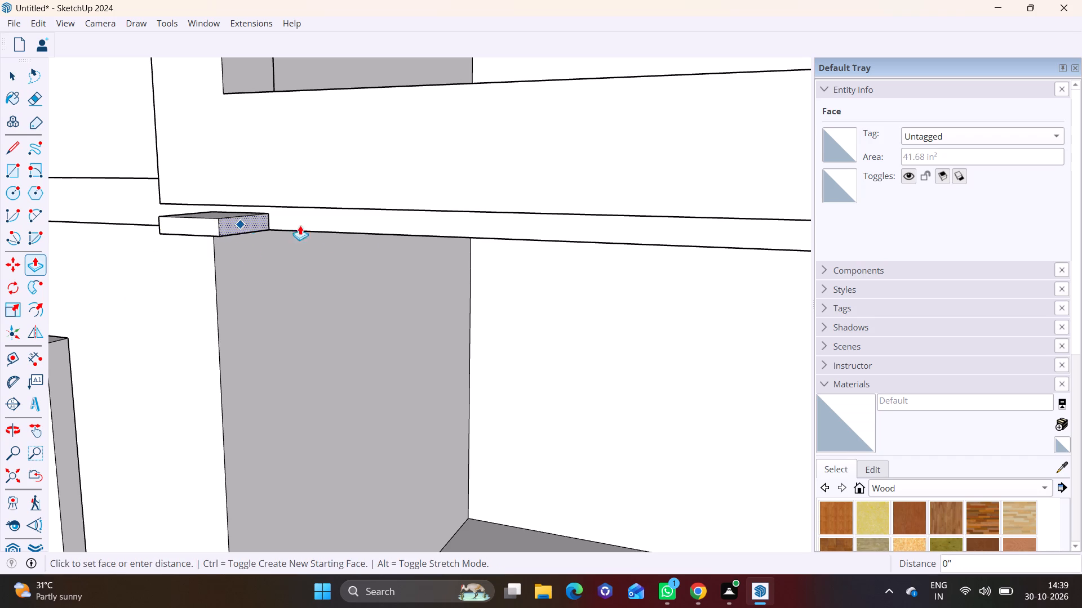
pyautogui.scroll(-11, 507, 248)
pyautogui.keyDown('shift'); pyautogui.moveTo(606, 278); pyautogui.dragTo(457, 288, button='middle'); pyautogui.keyUp('shift')
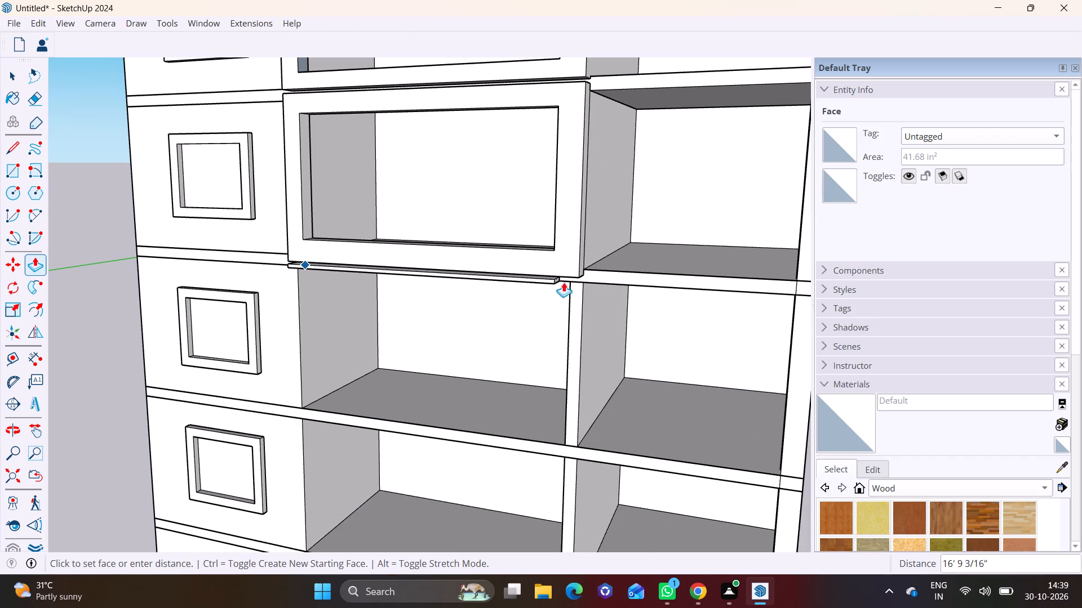
pyautogui.click(584, 258)
pyautogui.scroll(3, 567, 324)
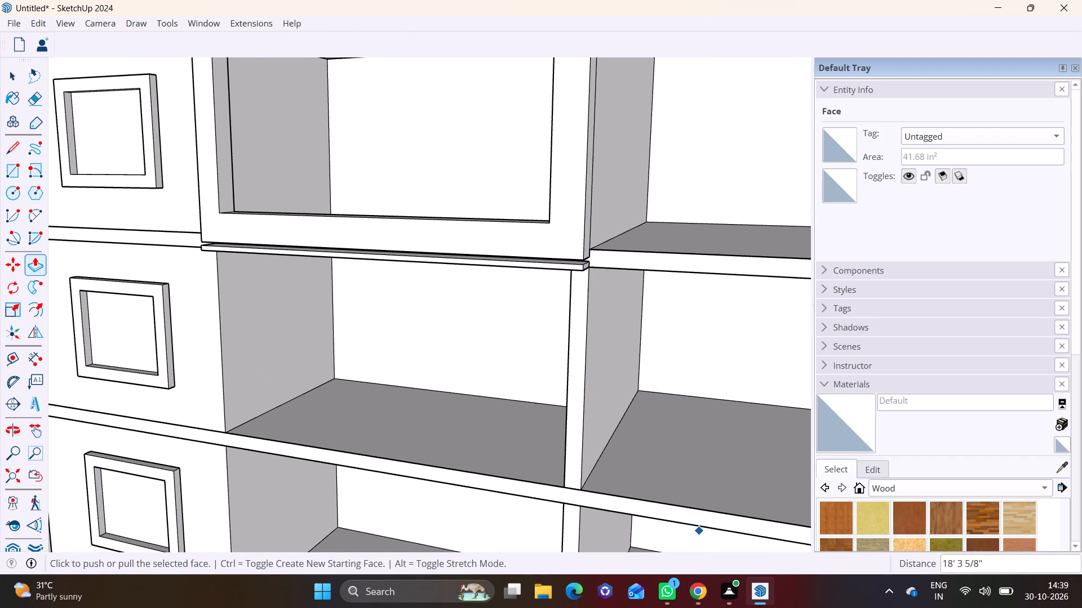
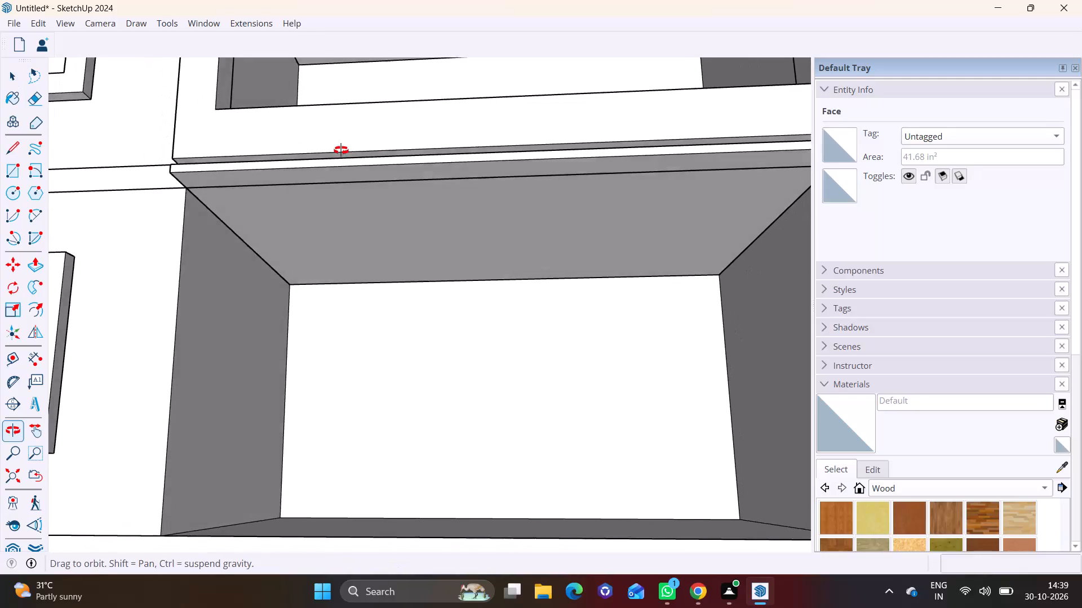
# Push/Pull the underside of the new top ledge down 11" to thicken it into the surround's top bar.
pyautogui.click(358, 164)
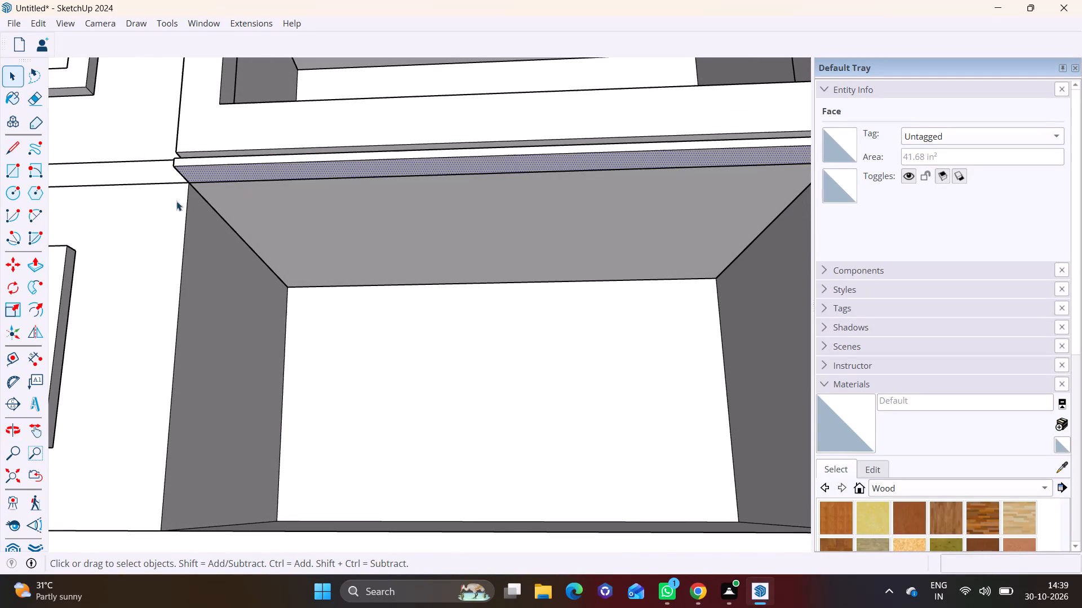
pyautogui.click(32, 259)
pyautogui.click(242, 171)
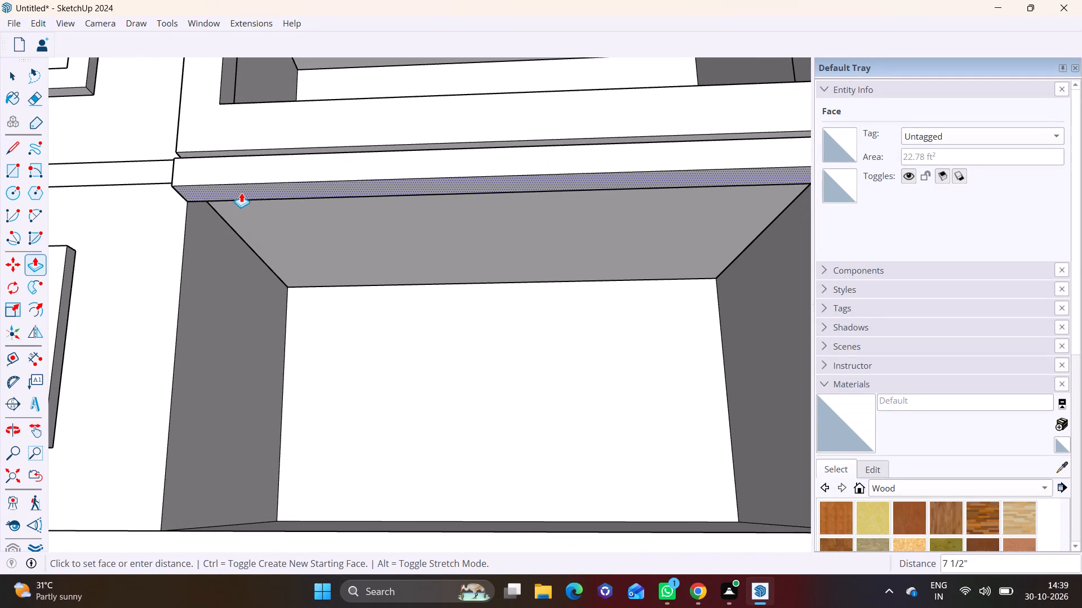
pyautogui.click(241, 201)
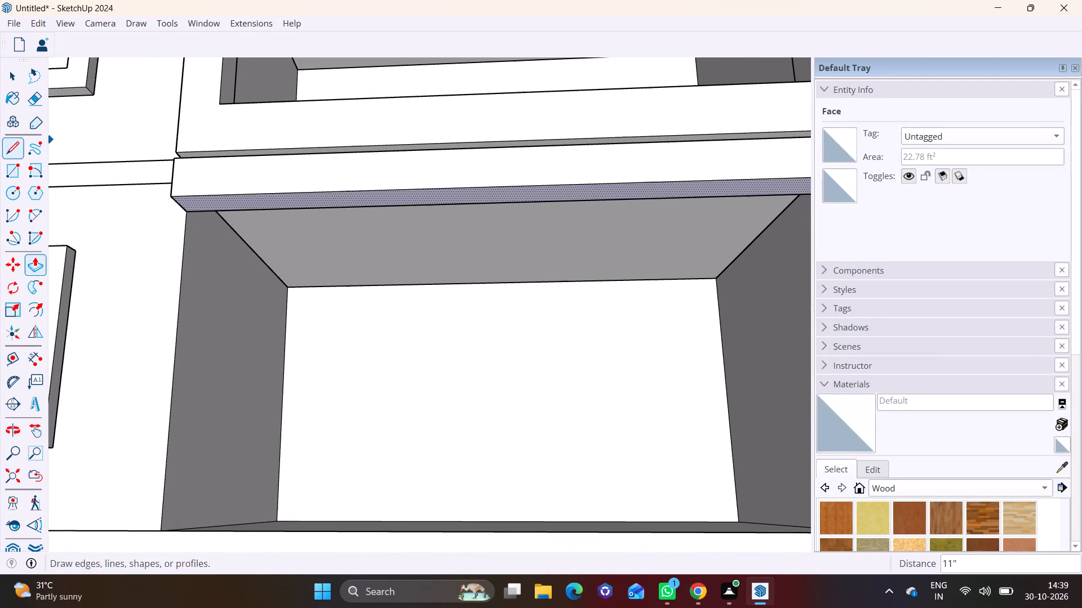
# Draw a line across the top bar's underside near each end, in line with the partitions, to outline the two post footprints.
pyautogui.click(10, 151)
pyautogui.moveTo(117, 133); pyautogui.dragTo(152, 73, button='middle')
pyautogui.scroll(3, 221, 141)
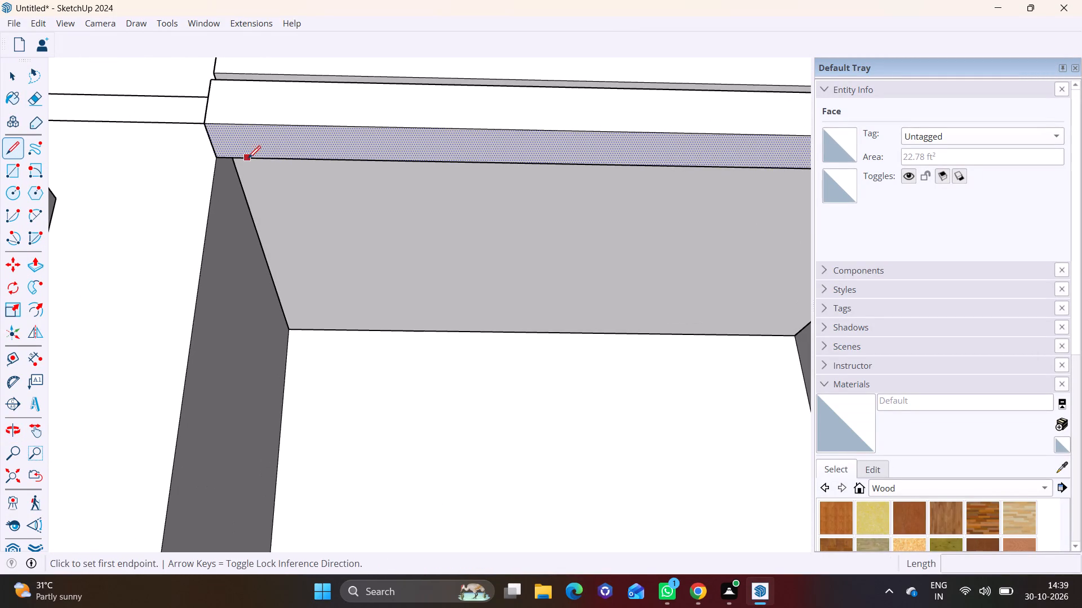
pyautogui.click(250, 158)
pyautogui.click(246, 126)
pyautogui.scroll(-4, 332, 174)
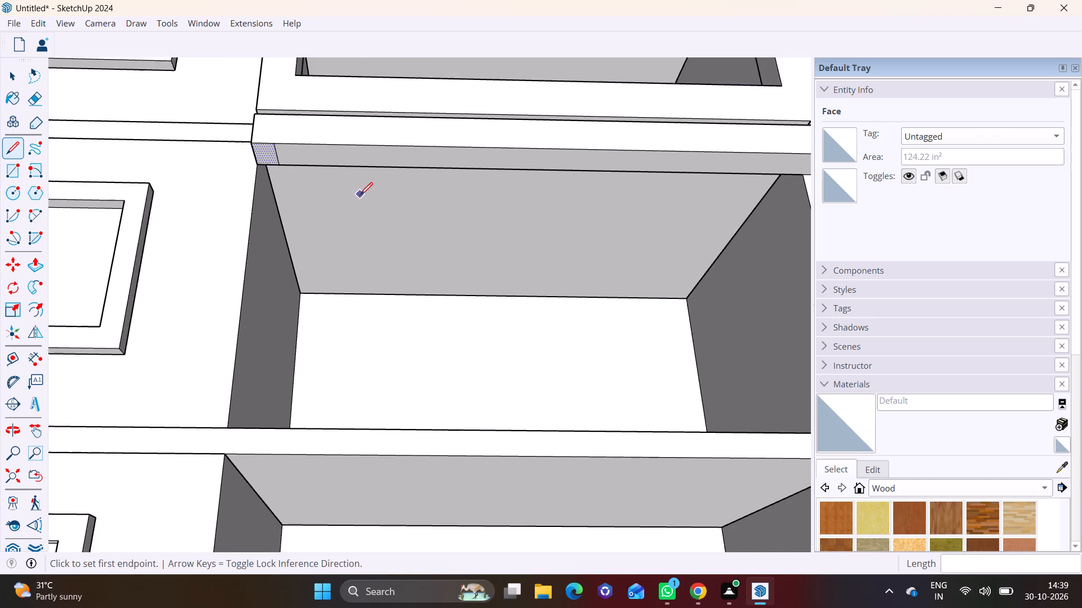
pyautogui.scroll(-3, 360, 195)
pyautogui.moveTo(493, 205); pyautogui.dragTo(299, 183, button='middle')
pyautogui.scroll(7, 442, 145)
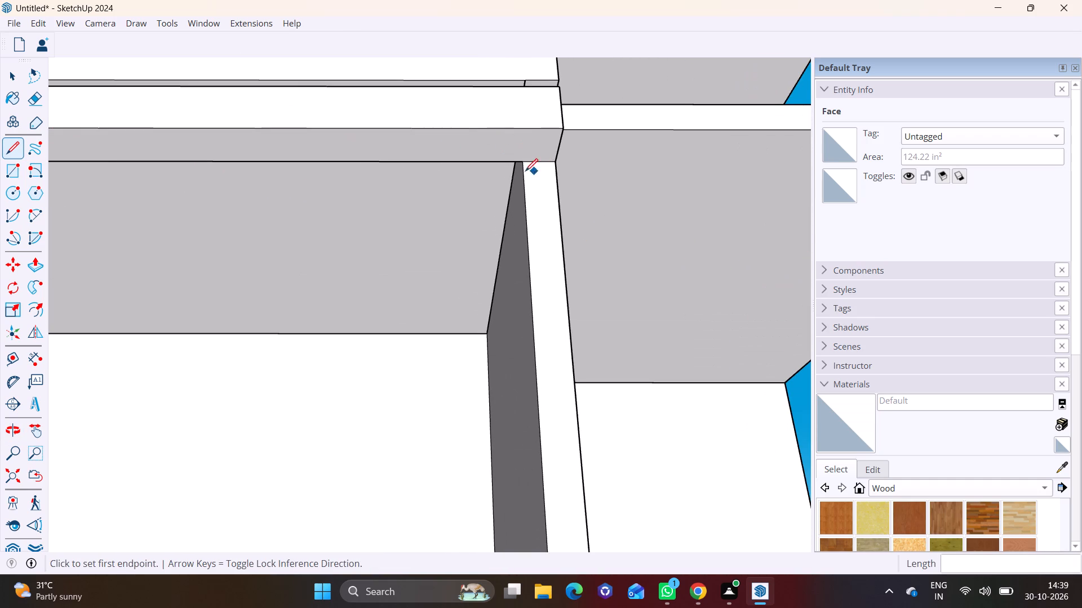
pyautogui.click(521, 164)
pyautogui.click(522, 132)
# Push/Pull the far-partition footprint down 9' 1", plus another 3 3/4", to form a post reaching the slab edge below.
pyautogui.press('space')
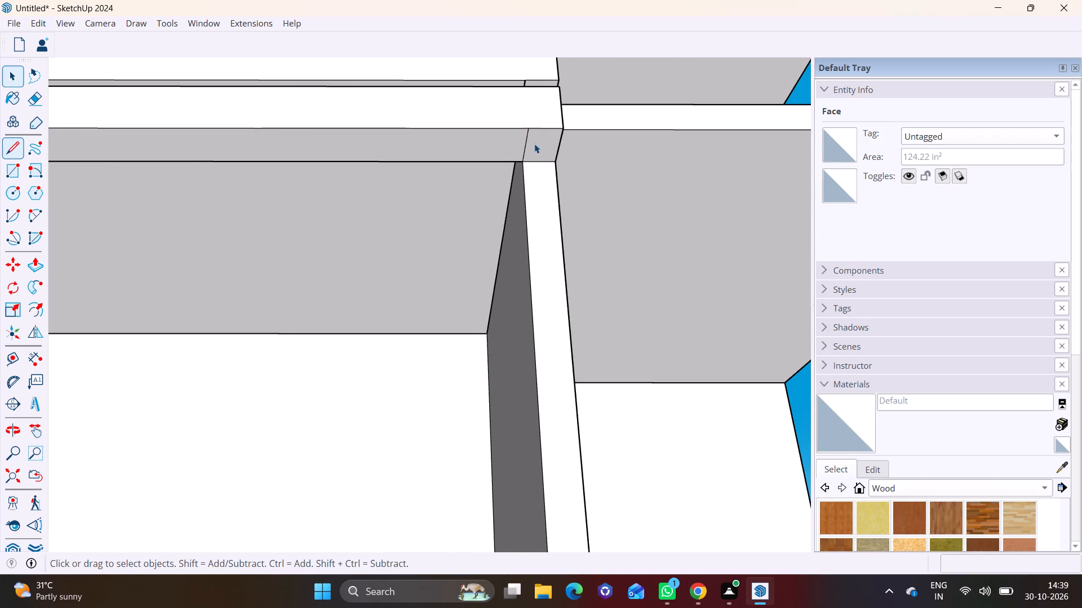
pyautogui.click(534, 144)
pyautogui.click(37, 265)
pyautogui.click(534, 140)
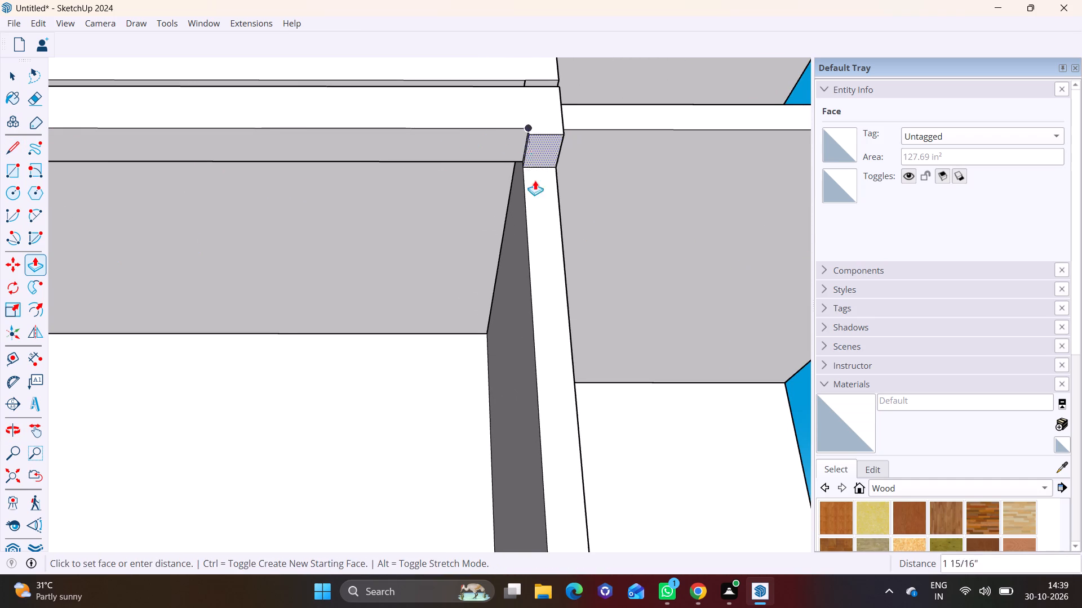
pyautogui.scroll(-7, 479, 315)
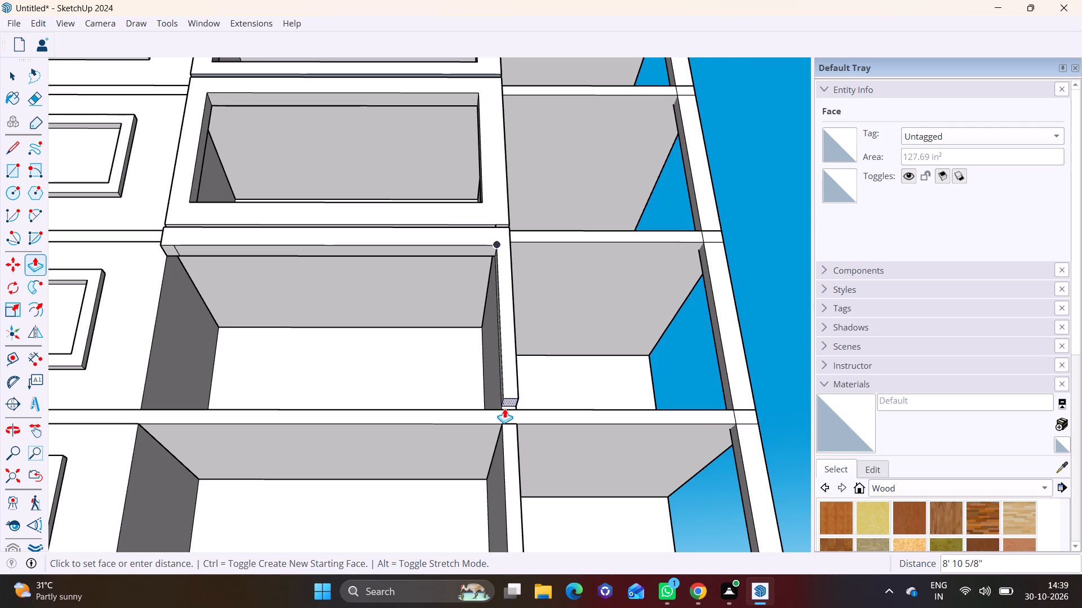
pyautogui.scroll(7, 504, 409)
pyautogui.click(502, 427)
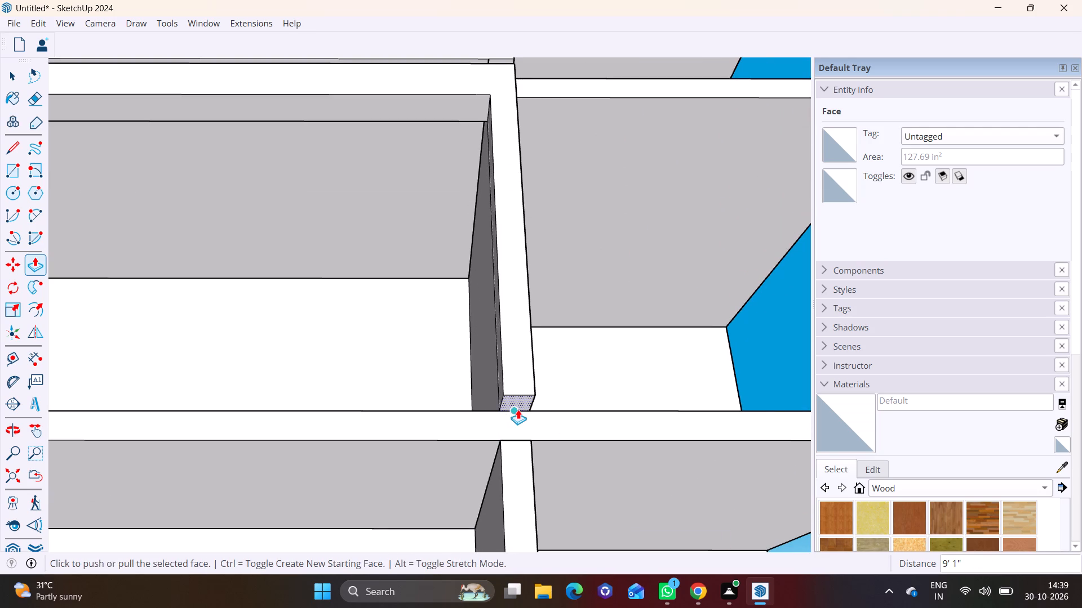
pyautogui.scroll(8, 518, 409)
pyautogui.click(512, 391)
pyautogui.click(510, 421)
# Push/Pull the footprint on the framed-window side down 9' 6 1/16" to form the surround's second post.
pyautogui.scroll(-2, 434, 352)
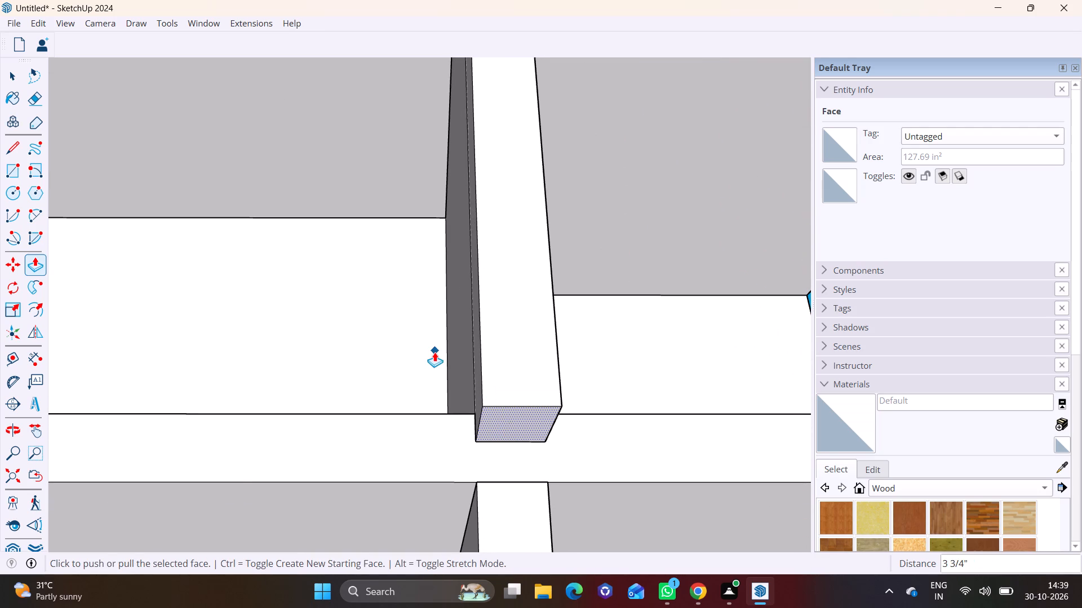
pyautogui.scroll(-8, 434, 352)
pyautogui.keyDown('shift'); pyautogui.moveTo(355, 297); pyautogui.dragTo(511, 292, button='middle'); pyautogui.keyUp('shift')
pyautogui.scroll(7, 371, 225)
pyautogui.press('space')
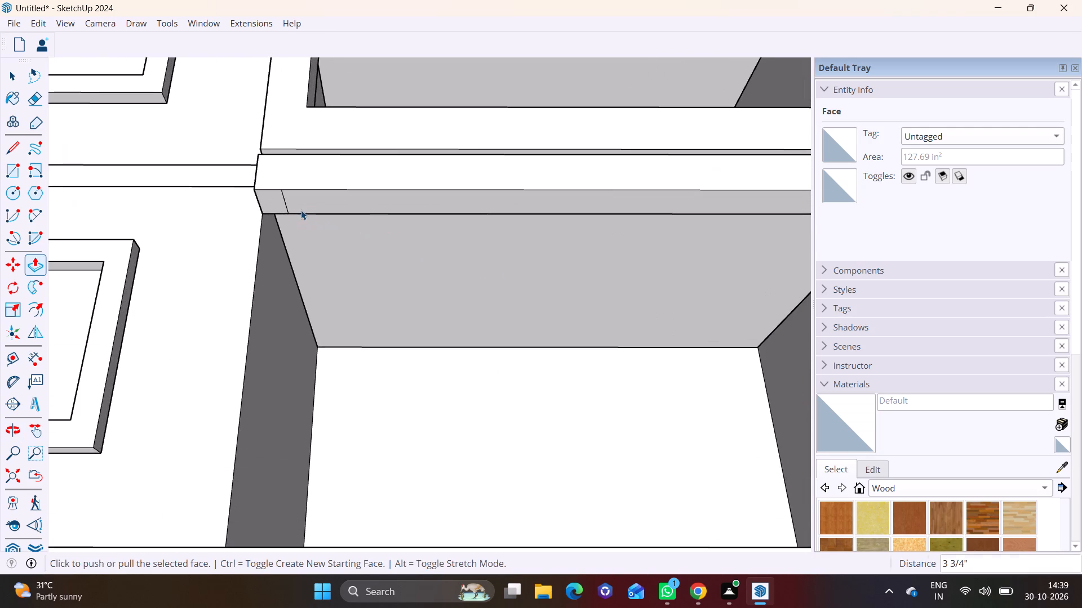
pyautogui.click(281, 200)
pyautogui.click(39, 262)
pyautogui.click(274, 201)
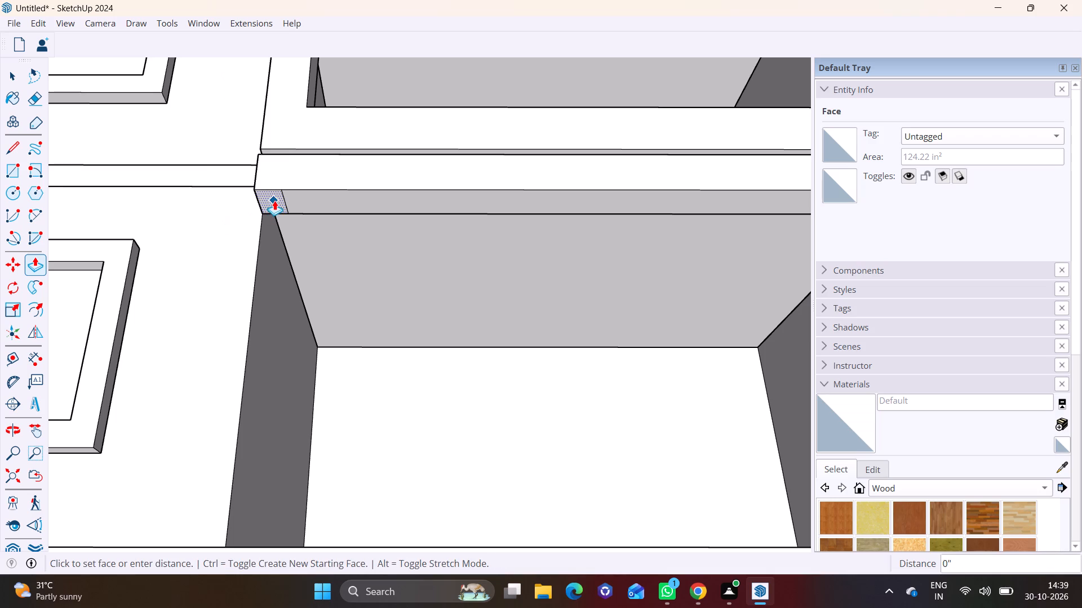
pyautogui.scroll(-10, 256, 309)
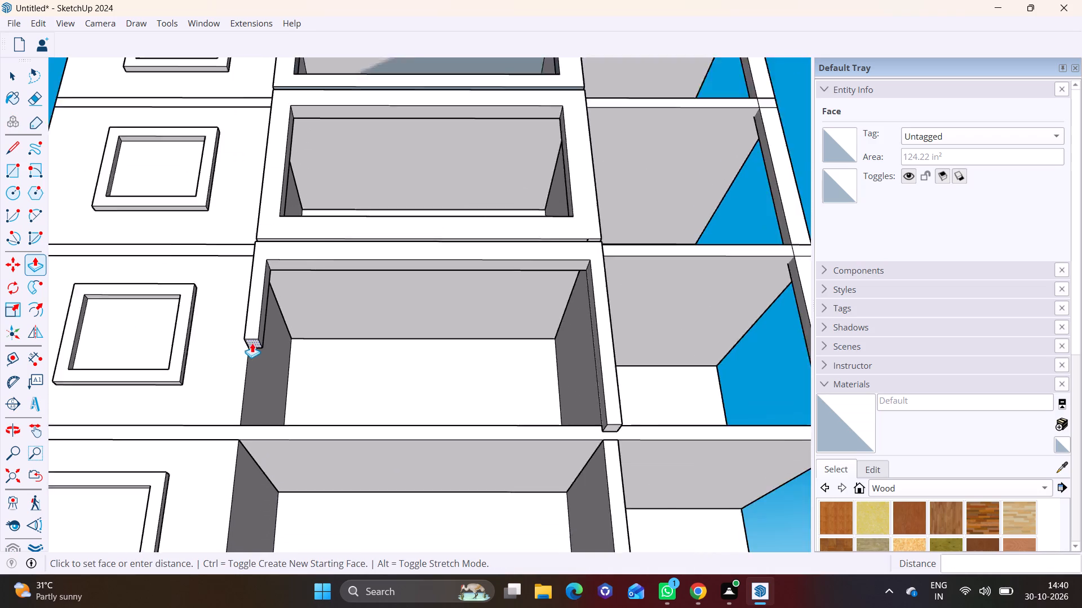
pyautogui.scroll(4, 252, 343)
pyautogui.keyDown('shift'); pyautogui.moveTo(258, 418); pyautogui.dragTo(288, 356, button='middle'); pyautogui.keyUp('shift')
pyautogui.scroll(7, 249, 408)
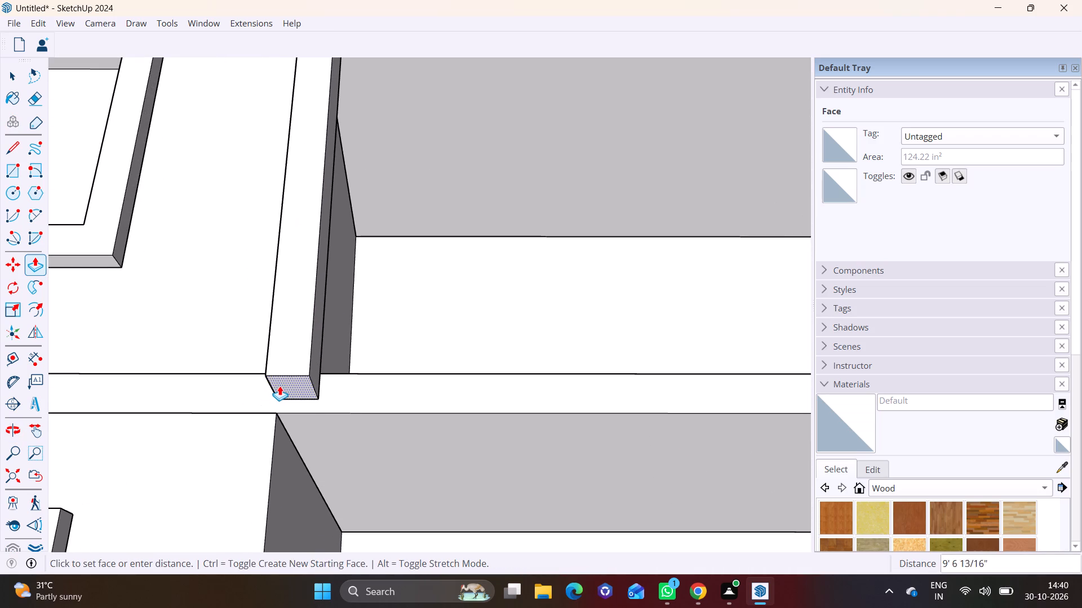
pyautogui.click(280, 383)
# Push/Pull the bottom face of the window-side post by 1/2" to adjust its lower end against the slab edge.
pyautogui.moveTo(348, 326); pyautogui.dragTo(299, 465, button='middle')
pyautogui.keyDown('shift'); pyautogui.moveTo(309, 457); pyautogui.dragTo(303, 262, button='middle'); pyautogui.keyUp('shift')
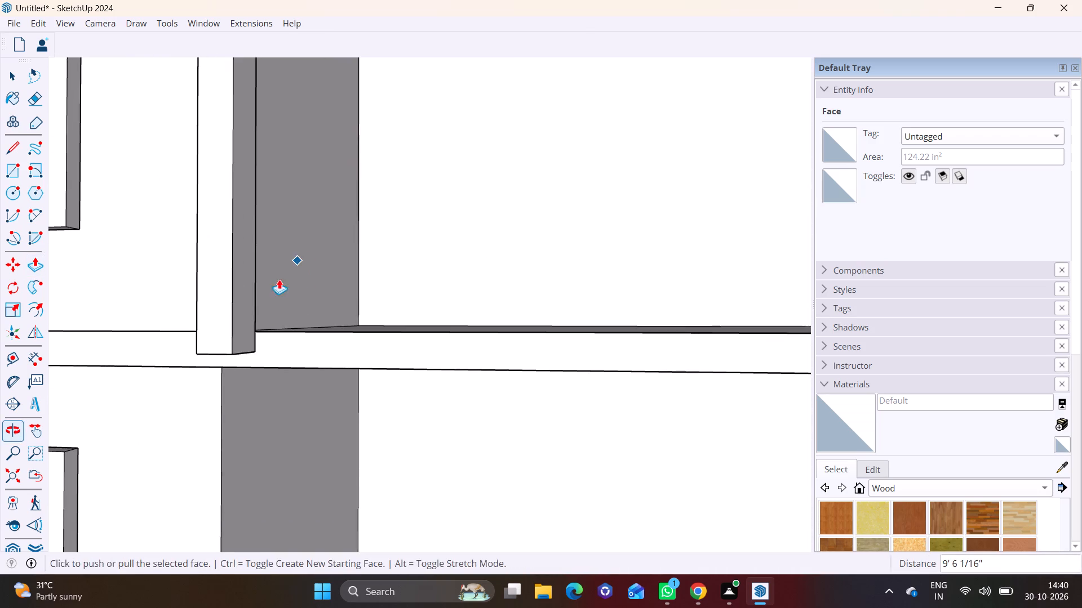
pyautogui.moveTo(262, 319); pyautogui.dragTo(240, 329, button='middle')
pyautogui.scroll(5, 230, 347)
pyautogui.moveTo(239, 350); pyautogui.dragTo(271, 298, button='middle')
pyautogui.scroll(3, 258, 310)
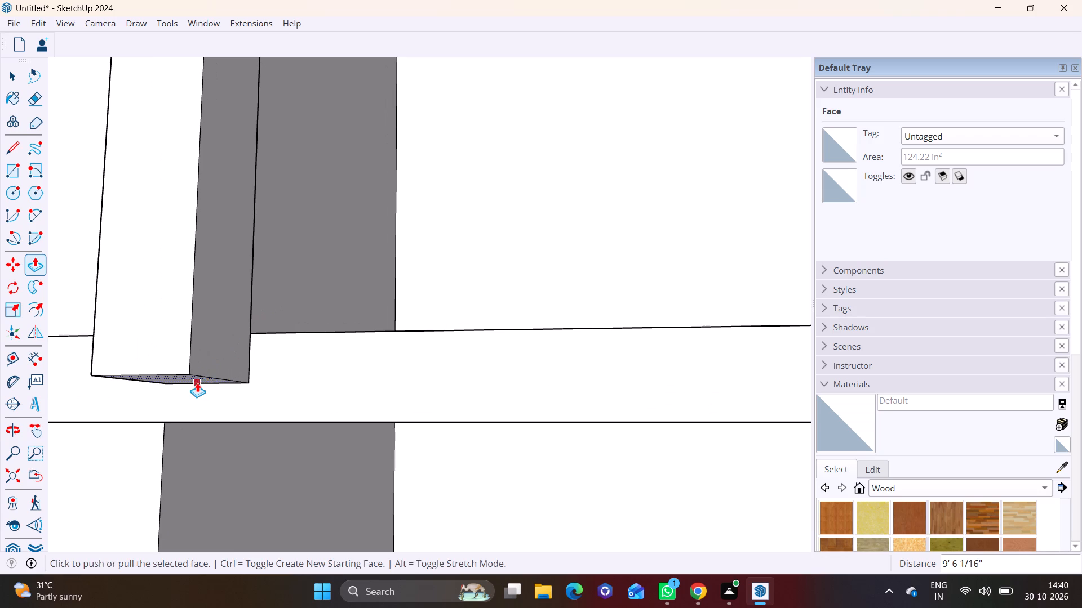
pyautogui.click(197, 380)
pyautogui.click(198, 369)
# Draw a line across the window-side post's inner face from the slab's top edge to the post's front edge.
pyautogui.moveTo(269, 313); pyautogui.dragTo(196, 398, button='middle')
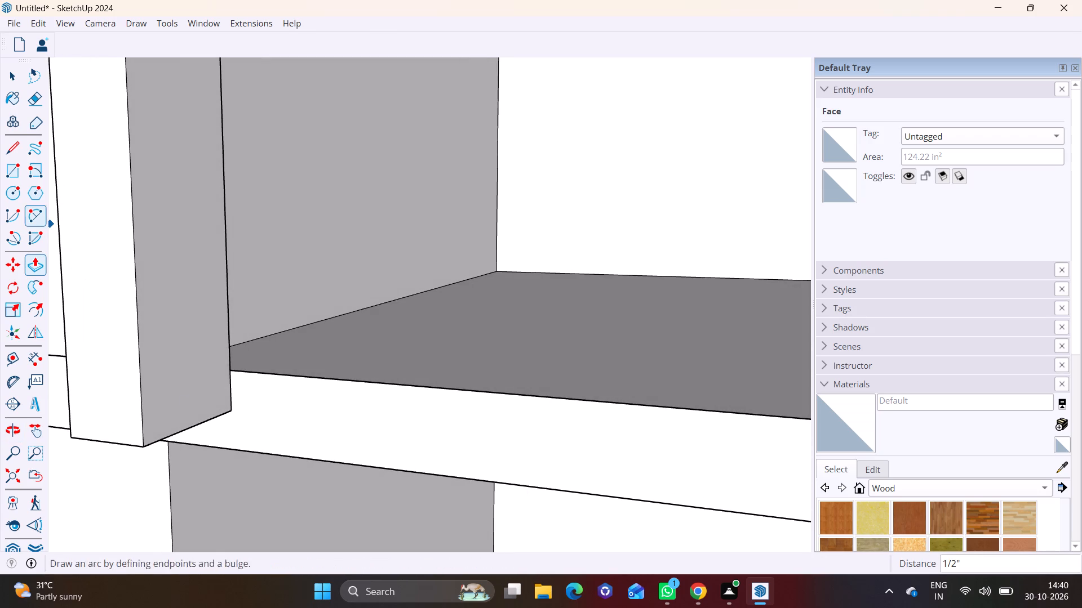
pyautogui.click(8, 149)
pyautogui.click(234, 372)
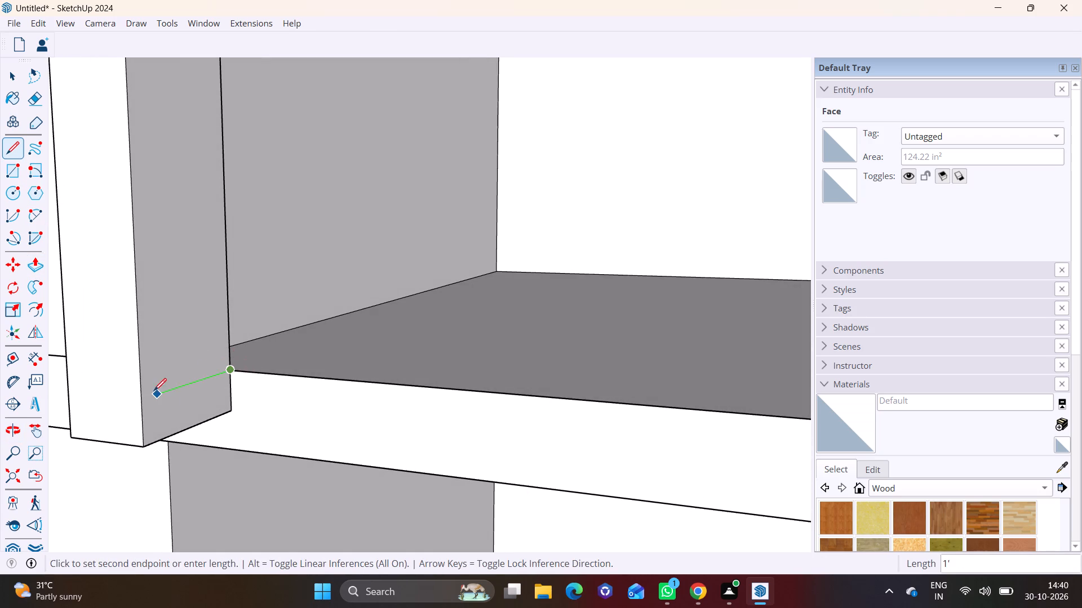
pyautogui.click(141, 394)
# Push/Pull the small lower face of the window-side post about 17' 9 1/2" across the bay to the far-partition post.
pyautogui.press('space')
pyautogui.click(173, 415)
pyautogui.click(38, 261)
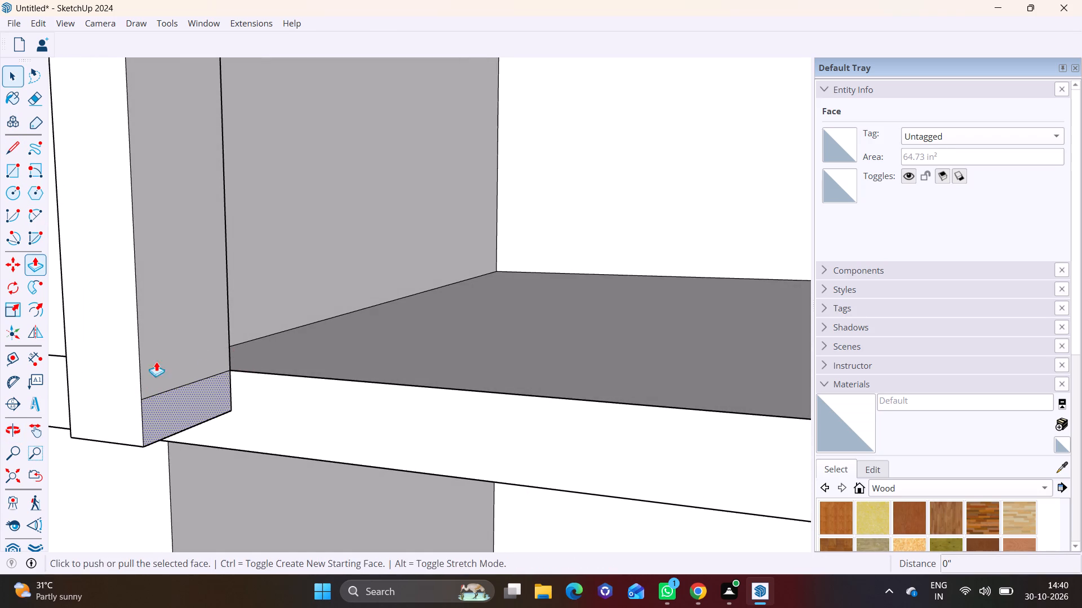
pyautogui.click(208, 390)
pyautogui.scroll(-12, 551, 375)
pyautogui.keyDown('shift'); pyautogui.moveTo(571, 383); pyautogui.dragTo(551, 382, button='middle'); pyautogui.keyUp('shift')
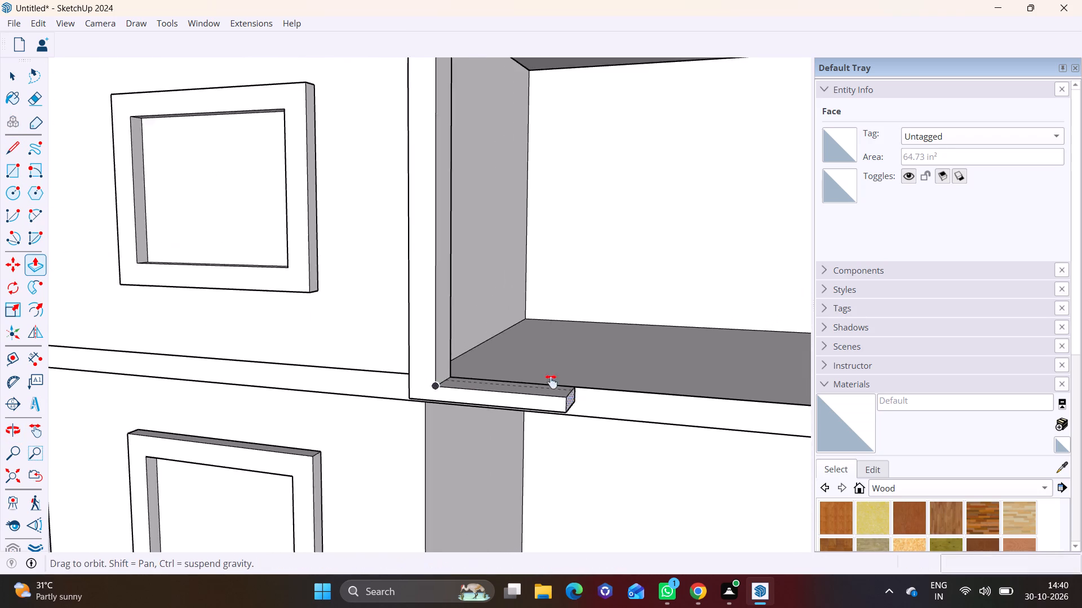
pyautogui.keyDown('shift'); pyautogui.moveTo(551, 382); pyautogui.dragTo(386, 335, button='middle'); pyautogui.keyUp('shift')
pyautogui.scroll(-8, 565, 352)
pyautogui.keyDown('shift'); pyautogui.moveTo(669, 365); pyautogui.dragTo(437, 333, button='middle'); pyautogui.keyUp('shift')
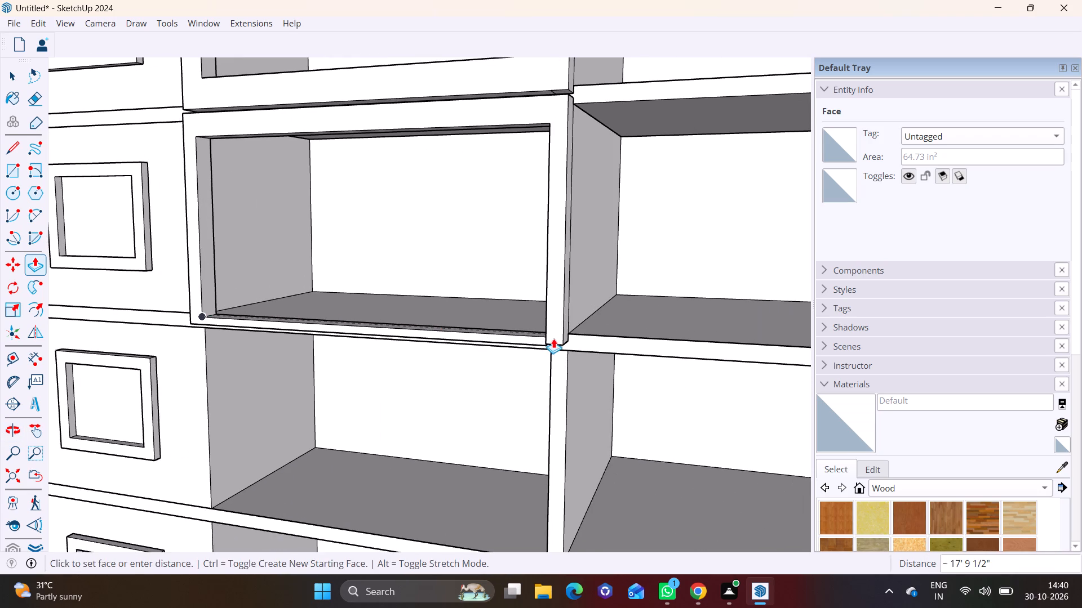
pyautogui.click(554, 338)
# Push/Pull the top face of the surround's bottom bar up 6 1/16".
pyautogui.scroll(3, 434, 308)
pyautogui.middleClick(405, 374)
pyautogui.moveTo(401, 334); pyautogui.dragTo(360, 396, button='middle')
pyautogui.scroll(3, 360, 396)
pyautogui.press('space')
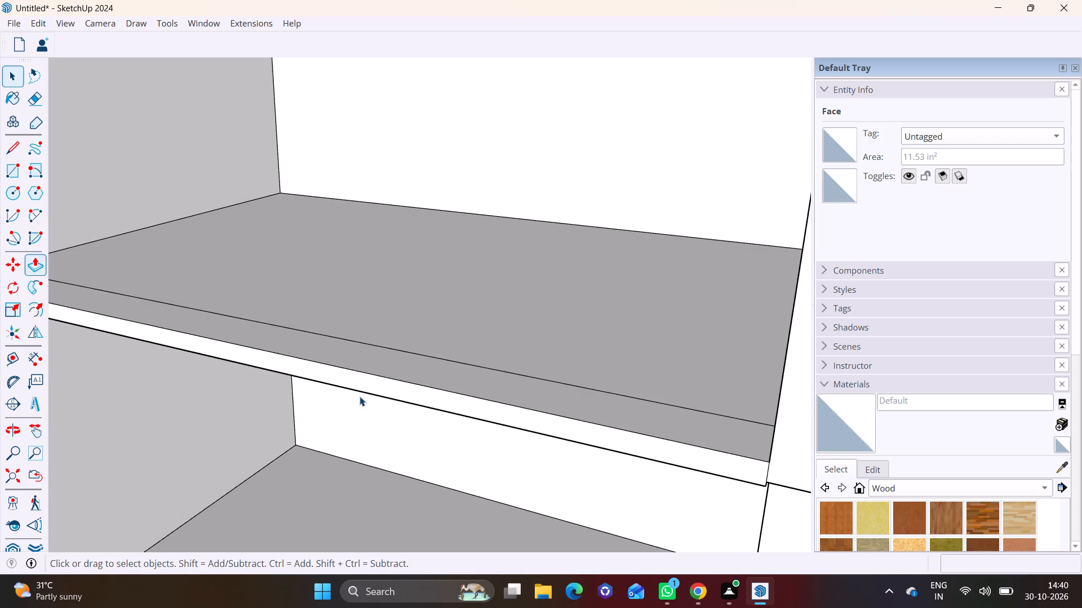
pyautogui.click(354, 364)
pyautogui.click(36, 267)
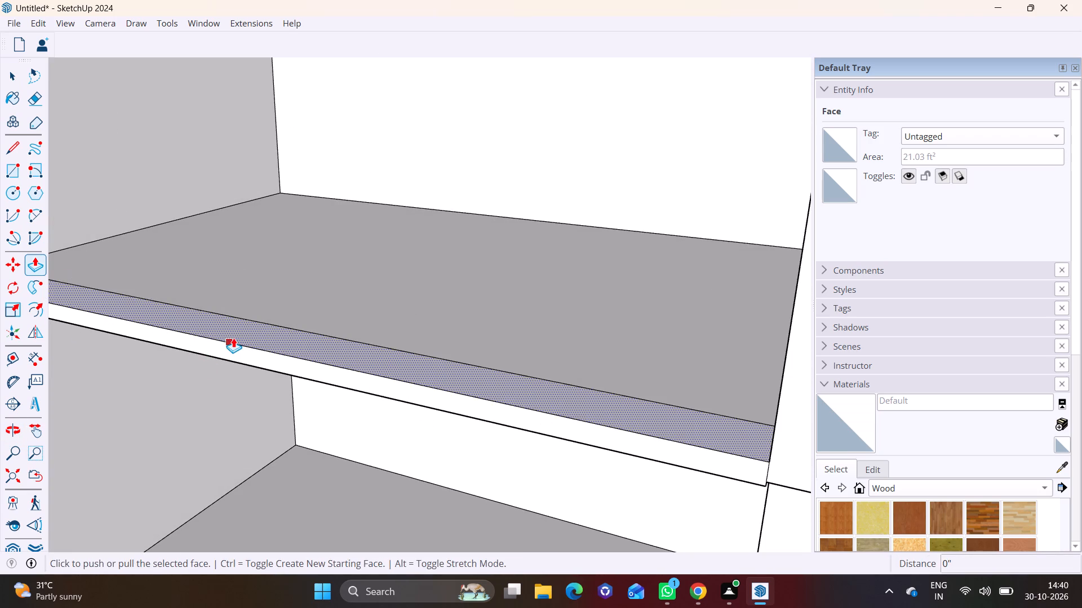
pyautogui.click(236, 334)
pyautogui.click(250, 310)
# Push/Pull the far-partition post's bottom face 13/16" to align it with the underside of the bottom bar.
pyautogui.scroll(-6, 250, 309)
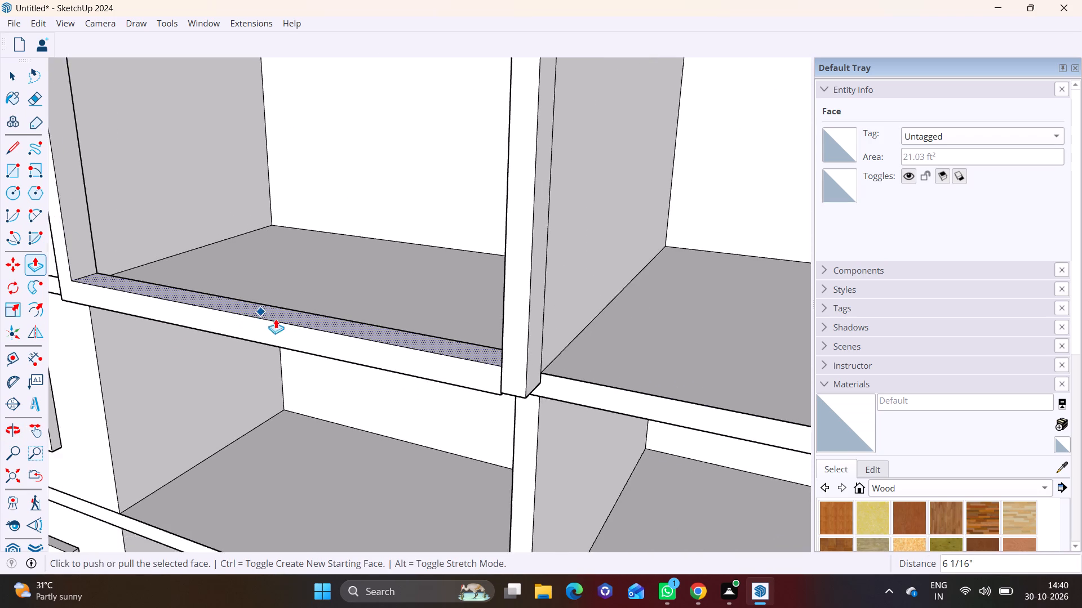
pyautogui.moveTo(301, 320); pyautogui.dragTo(441, 249, button='middle')
pyautogui.scroll(3, 617, 301)
pyautogui.moveTo(668, 319); pyautogui.dragTo(620, 226, button='middle')
pyautogui.scroll(1, 603, 196)
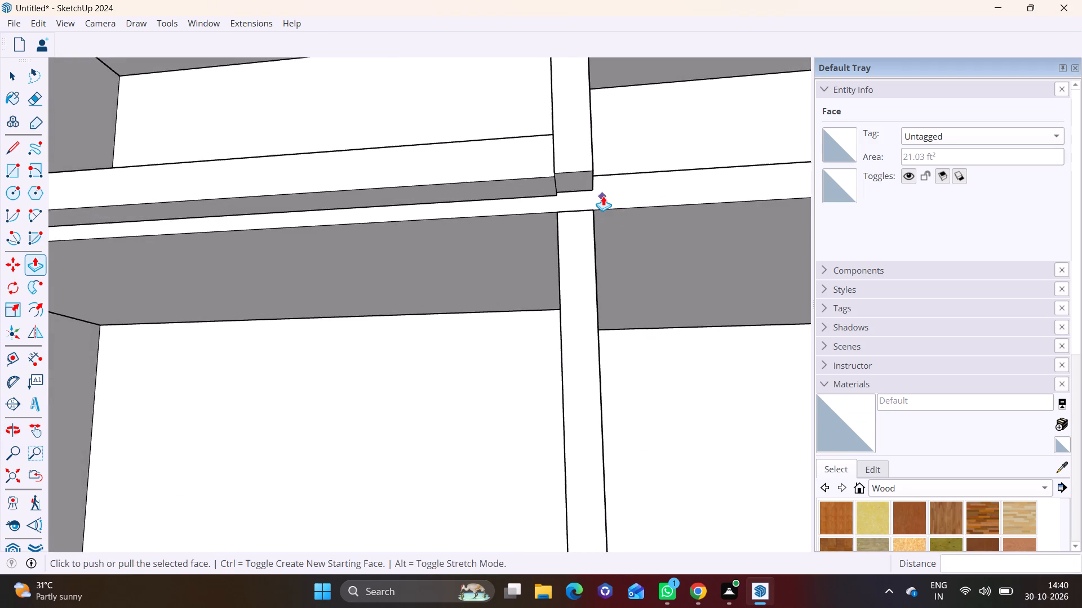
pyautogui.scroll(5, 603, 196)
pyautogui.press('space')
pyautogui.click(576, 182)
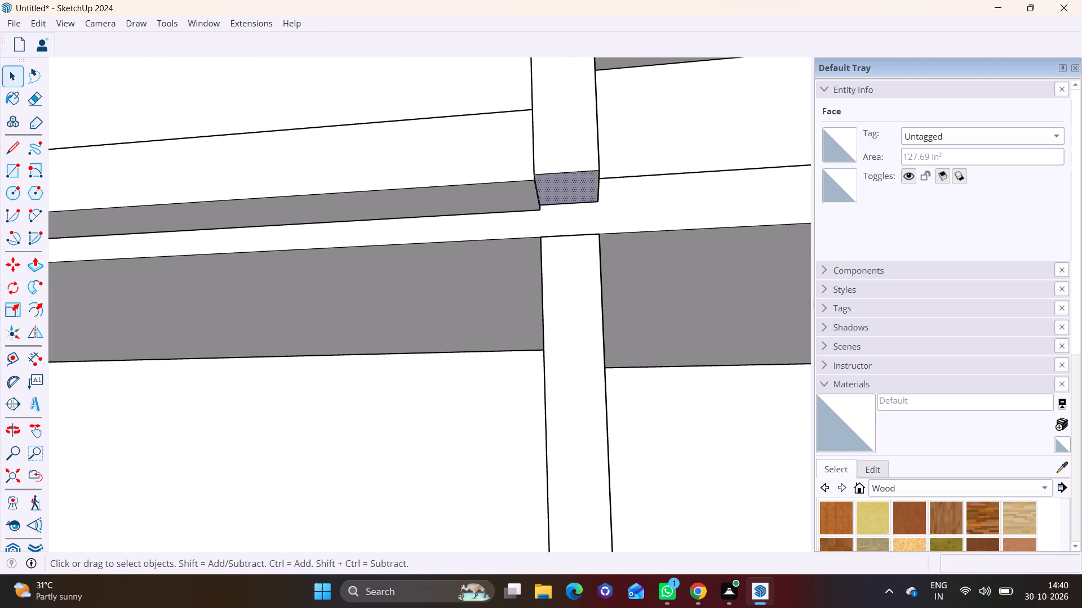
pyautogui.click(30, 259)
pyautogui.click(573, 180)
pyautogui.click(527, 185)
# Erase the two seam edges between the bottom bar and far-partition post, on the front face and the underside.
pyautogui.scroll(-2, 507, 182)
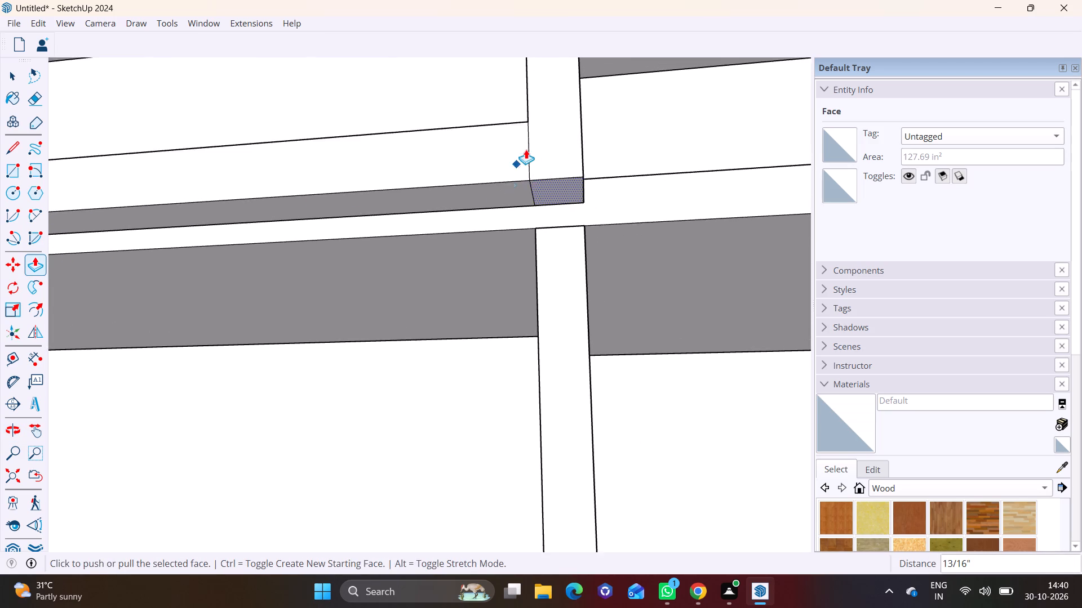
pyautogui.scroll(3, 527, 148)
pyautogui.press('space')
pyautogui.click(529, 139)
pyautogui.rightClick(529, 139)
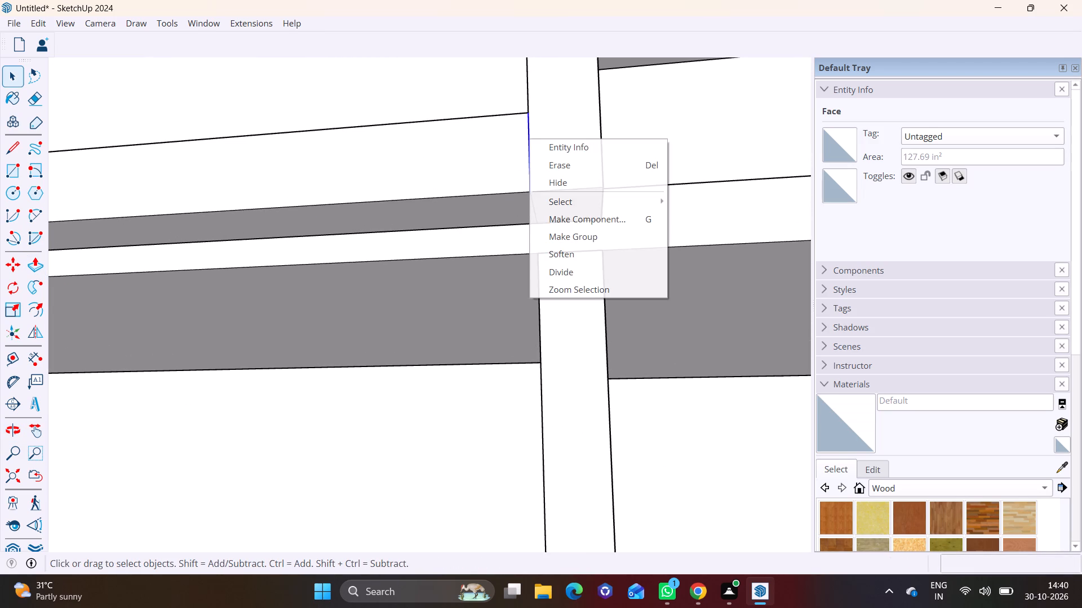
pyautogui.click(567, 164)
pyautogui.scroll(-6, 468, 182)
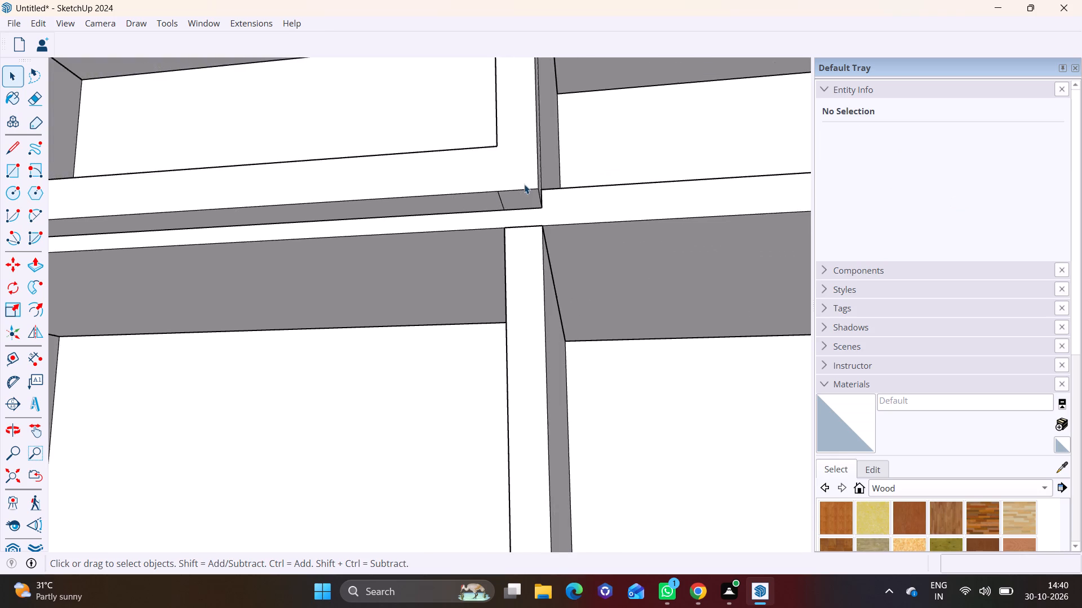
pyautogui.scroll(4, 524, 184)
pyautogui.click(491, 211)
pyautogui.rightClick(491, 211)
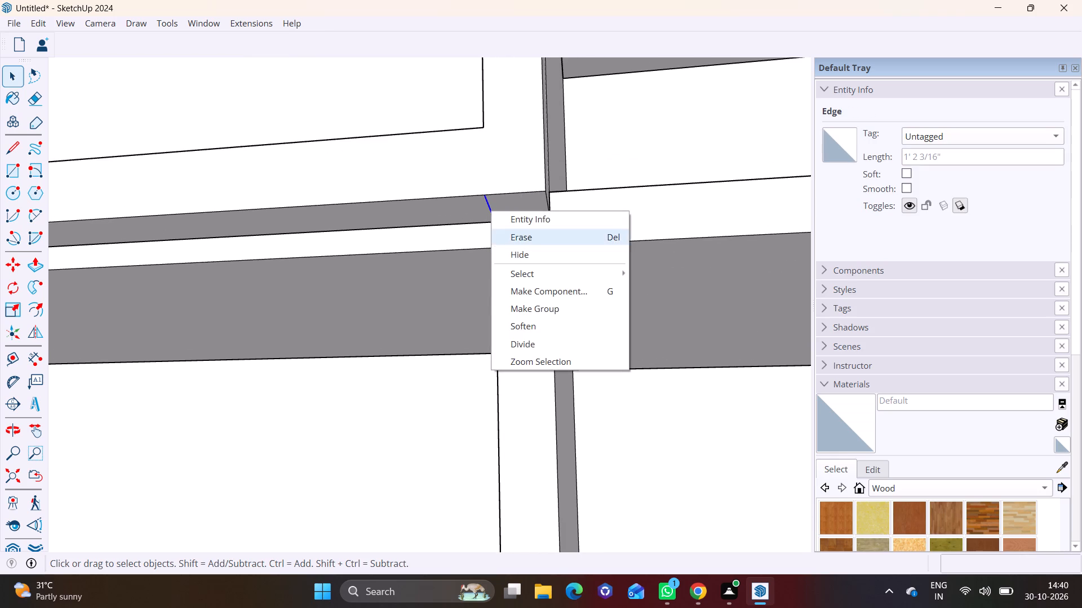
pyautogui.click(525, 237)
# Push/Pull the inner face of the surround's far-partition post 7" into the bay.
pyautogui.scroll(-9, 338, 217)
pyautogui.moveTo(346, 189); pyautogui.dragTo(614, 282, button='middle')
pyautogui.keyDown('shift'); pyautogui.moveTo(338, 173); pyautogui.dragTo(330, 217, button='middle'); pyautogui.keyUp('shift')
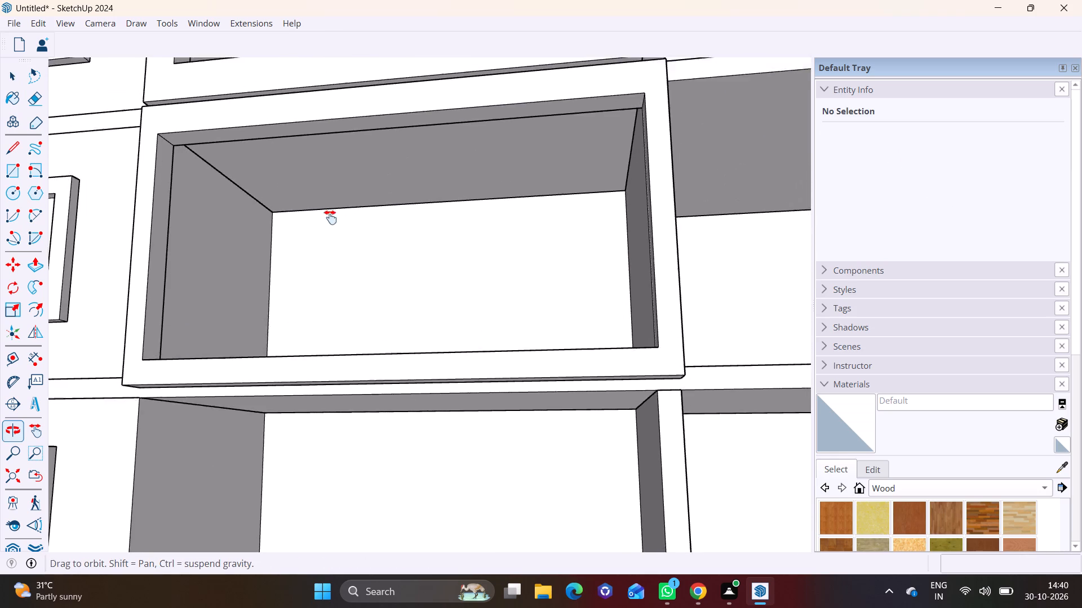
pyautogui.keyDown('shift'); pyautogui.moveTo(330, 217); pyautogui.dragTo(322, 247, button='middle'); pyautogui.keyUp('shift')
pyautogui.moveTo(314, 245); pyautogui.dragTo(366, 128, button='middle')
pyautogui.scroll(1, 267, 192)
pyautogui.moveTo(387, 180); pyautogui.dragTo(336, 251, button='middle')
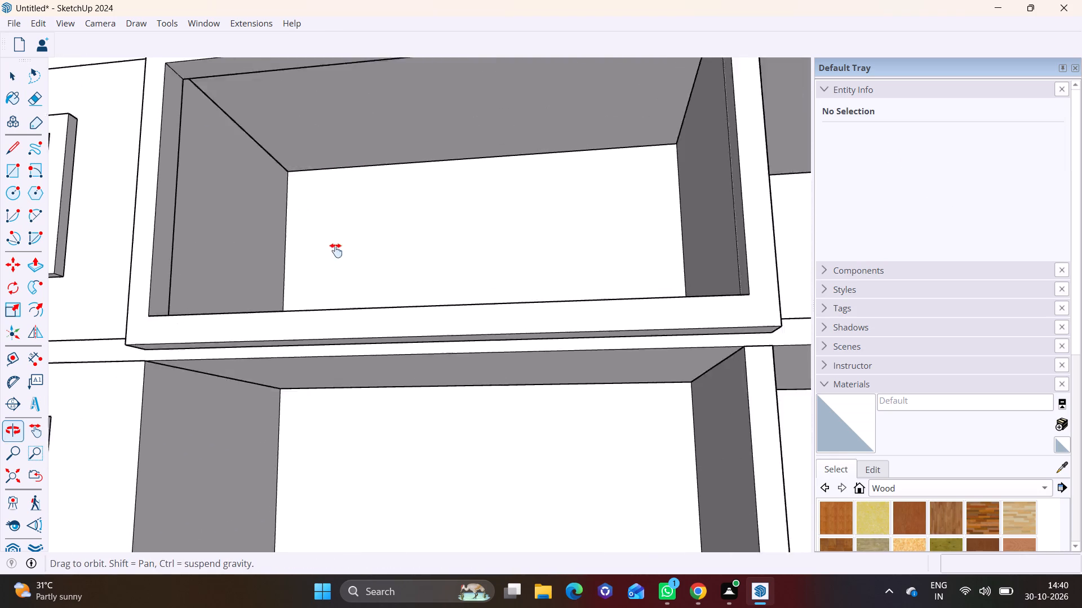
pyautogui.moveTo(336, 251); pyautogui.dragTo(316, 269, button='middle')
pyautogui.scroll(-3, 431, 238)
pyautogui.moveTo(543, 257); pyautogui.dragTo(641, 257, button='middle')
pyautogui.scroll(3, 683, 251)
pyautogui.click(703, 244)
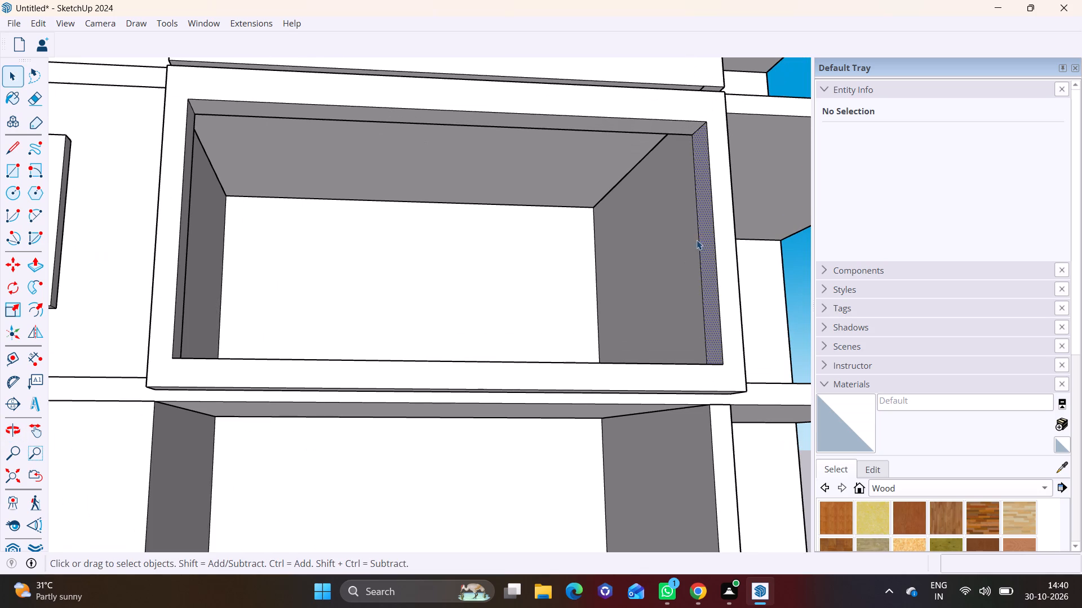
pyautogui.click(34, 258)
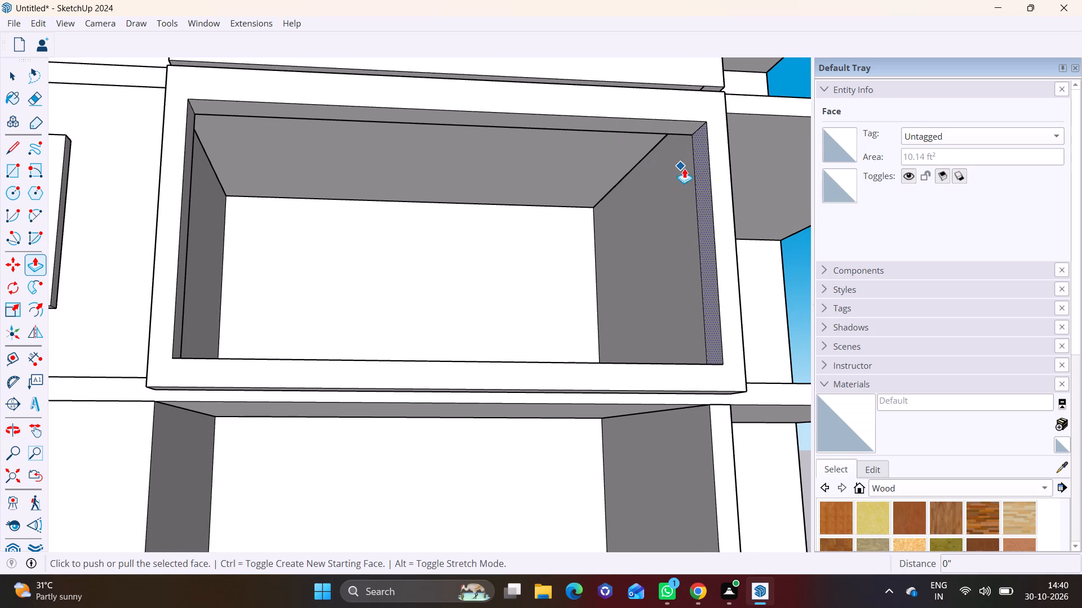
pyautogui.click(703, 178)
pyautogui.click(688, 177)
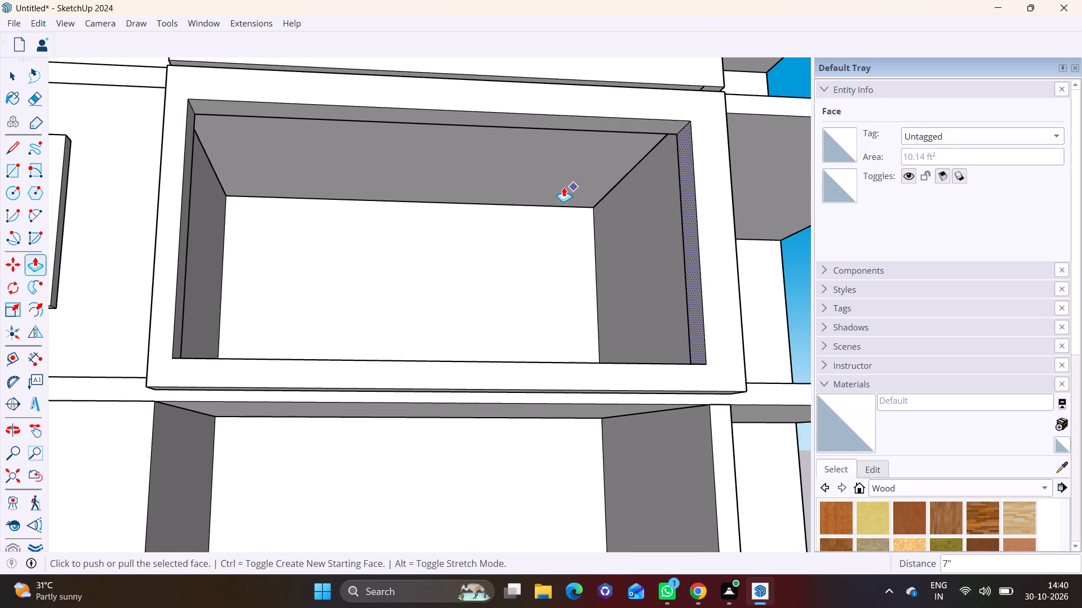
# Push/Pull the same post's inner face about 1 7/16" to align it with the post of the surround above.
pyautogui.moveTo(706, 164); pyautogui.dragTo(684, 269, button='middle')
pyautogui.moveTo(673, 265); pyautogui.dragTo(678, 260)
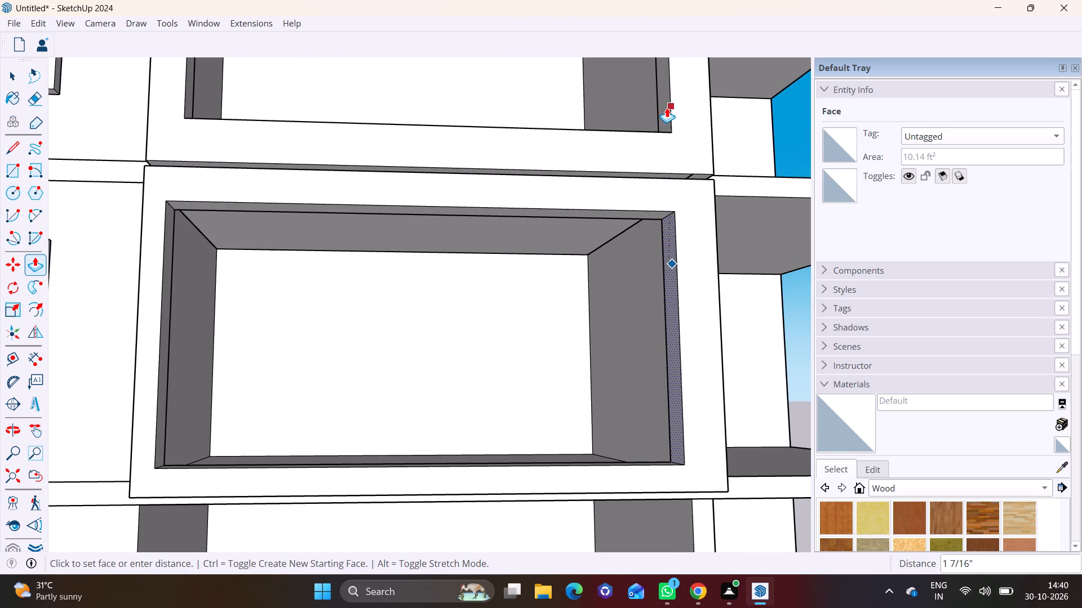
pyautogui.click(667, 108)
pyautogui.scroll(2, 152, 233)
# Push/Pull the inner face of the window-side post about 5 13/16" to align it with the post of the surround above.
pyautogui.press('space')
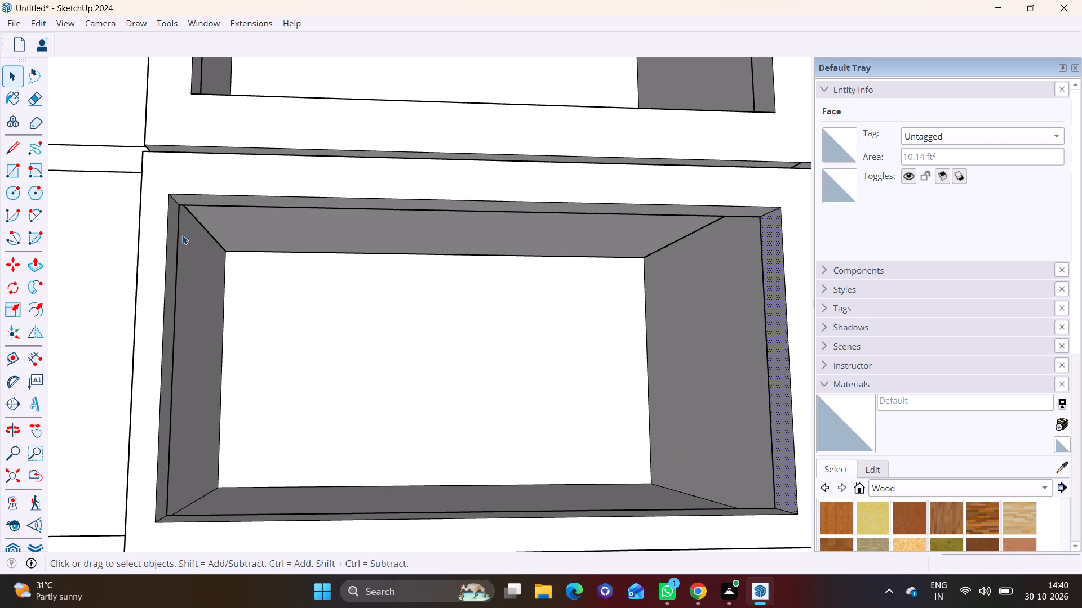
pyautogui.click(174, 242)
pyautogui.click(36, 263)
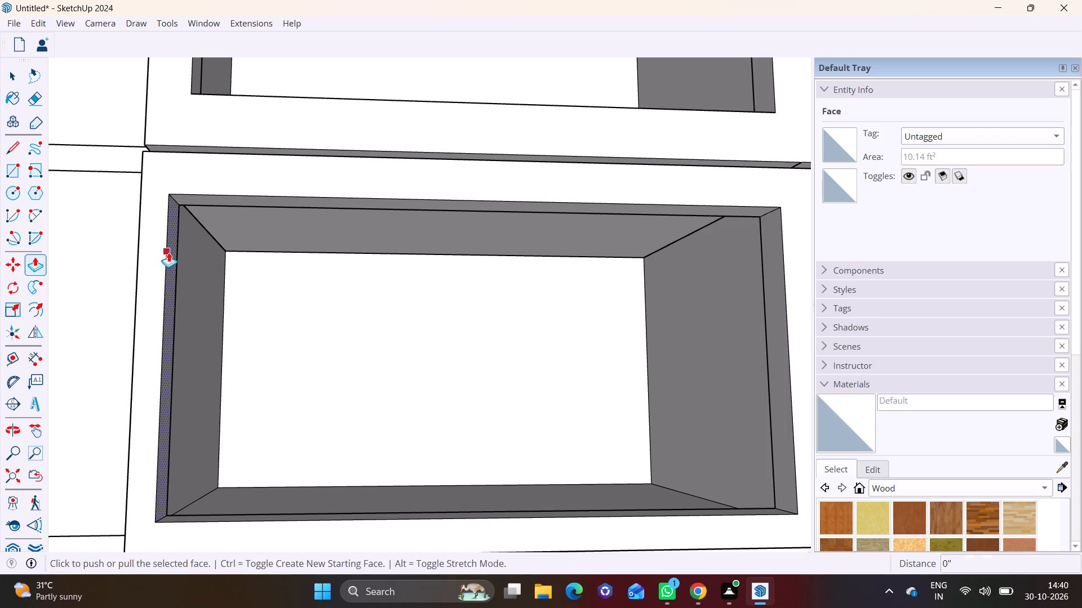
pyautogui.click(168, 252)
pyautogui.click(193, 89)
# Push/Pull the top face of this surround's bottom bar up 6 5/8".
pyautogui.scroll(-2, 247, 189)
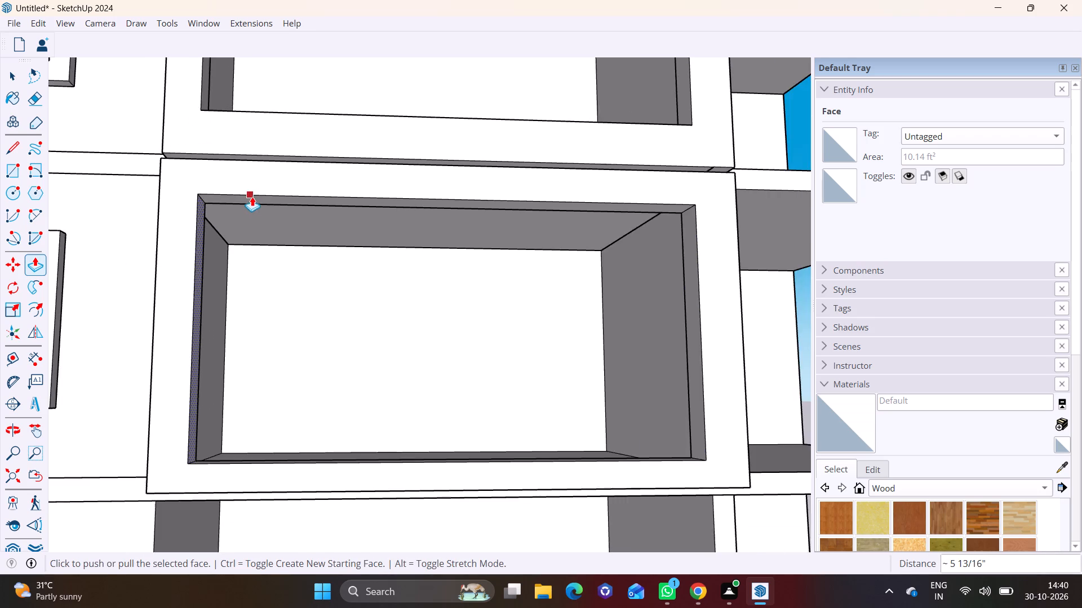
pyautogui.scroll(-3, 254, 213)
pyautogui.keyDown('shift'); pyautogui.moveTo(322, 294); pyautogui.dragTo(333, 172, button='middle'); pyautogui.keyUp('shift')
pyautogui.moveTo(339, 191); pyautogui.dragTo(388, 405, button='middle')
pyautogui.keyDown('shift'); pyautogui.moveTo(381, 435); pyautogui.dragTo(374, 433, button='middle'); pyautogui.keyUp('shift')
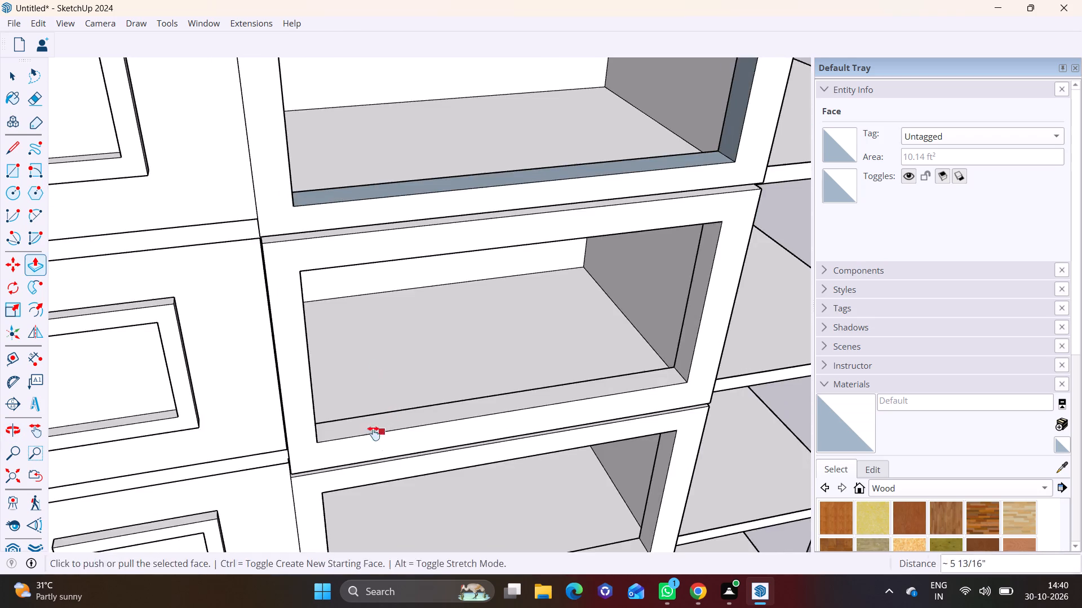
pyautogui.keyDown('shift'); pyautogui.moveTo(374, 433); pyautogui.dragTo(190, 80, button='middle'); pyautogui.keyUp('shift')
pyautogui.scroll(5, 319, 221)
pyautogui.press('space')
pyautogui.click(339, 346)
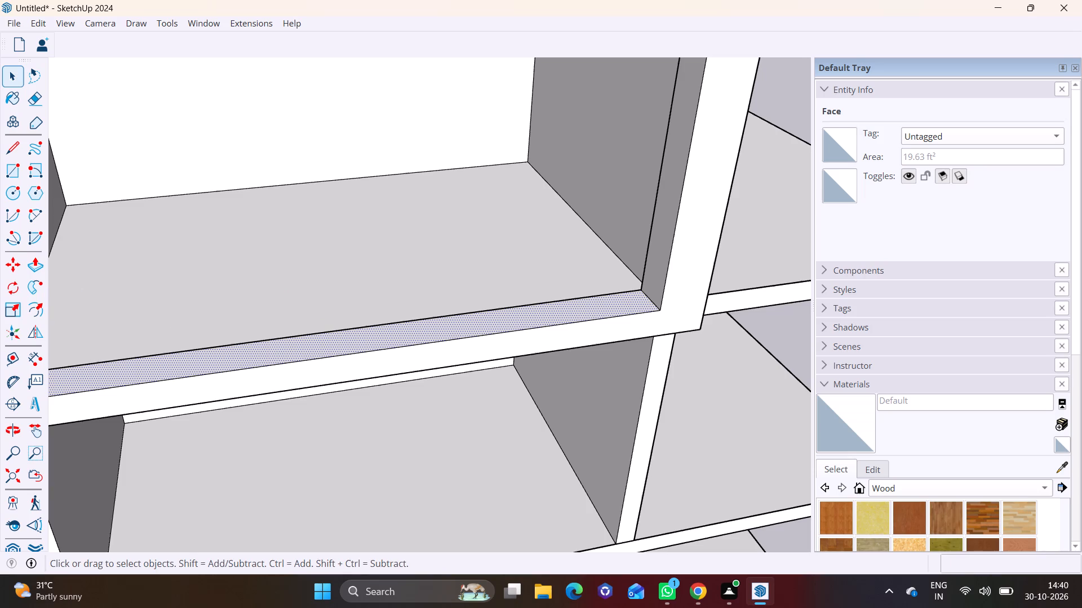
pyautogui.click(37, 261)
pyautogui.click(198, 368)
pyautogui.click(201, 350)
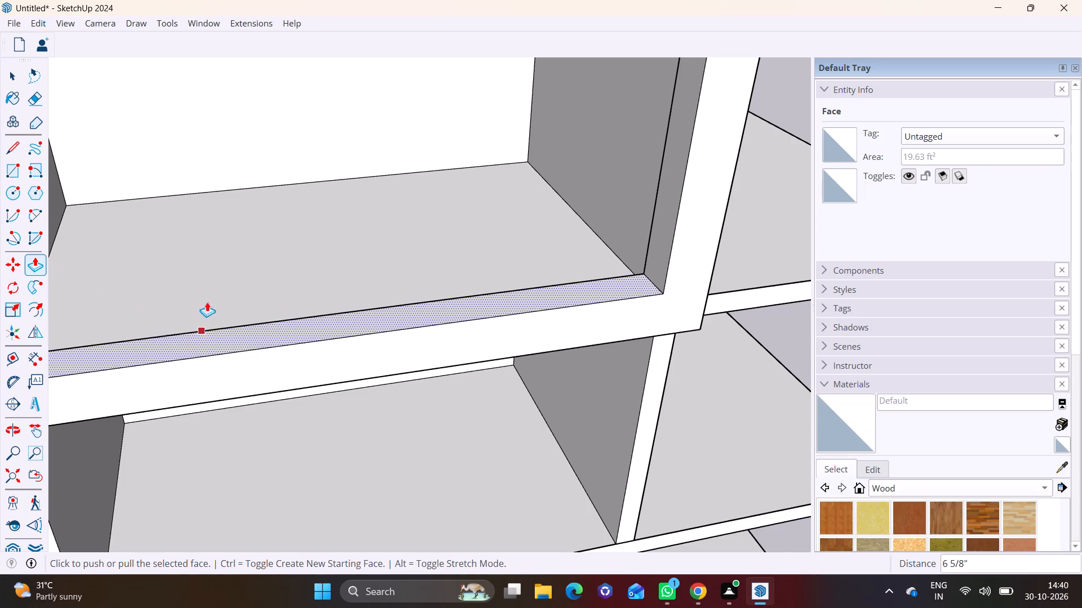
# Draw a 1' 4" by 2 5/8" rectangle on the slab edge at the upper window-side corner of the second-lowest storey's open bay.
pyautogui.scroll(-6, 206, 296)
pyautogui.moveTo(247, 333); pyautogui.dragTo(149, 119, button='middle')
pyautogui.keyDown('shift'); pyautogui.moveTo(234, 199); pyautogui.dragTo(284, 192, button='middle'); pyautogui.keyUp('shift')
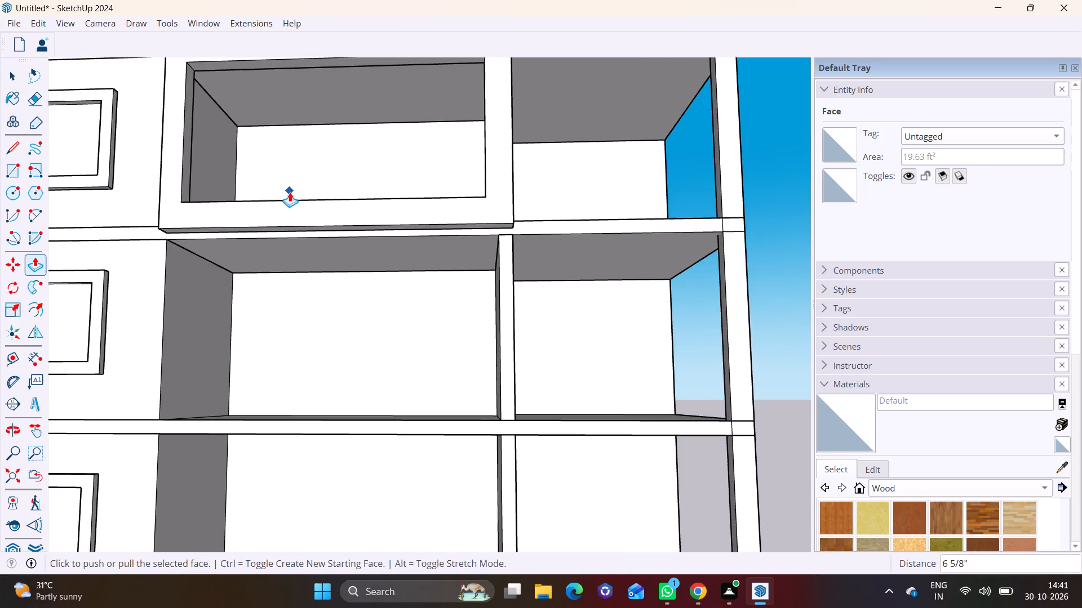
pyautogui.scroll(-10, 290, 192)
pyautogui.keyDown('shift'); pyautogui.moveTo(316, 218); pyautogui.dragTo(300, 196, button='middle'); pyautogui.keyUp('shift')
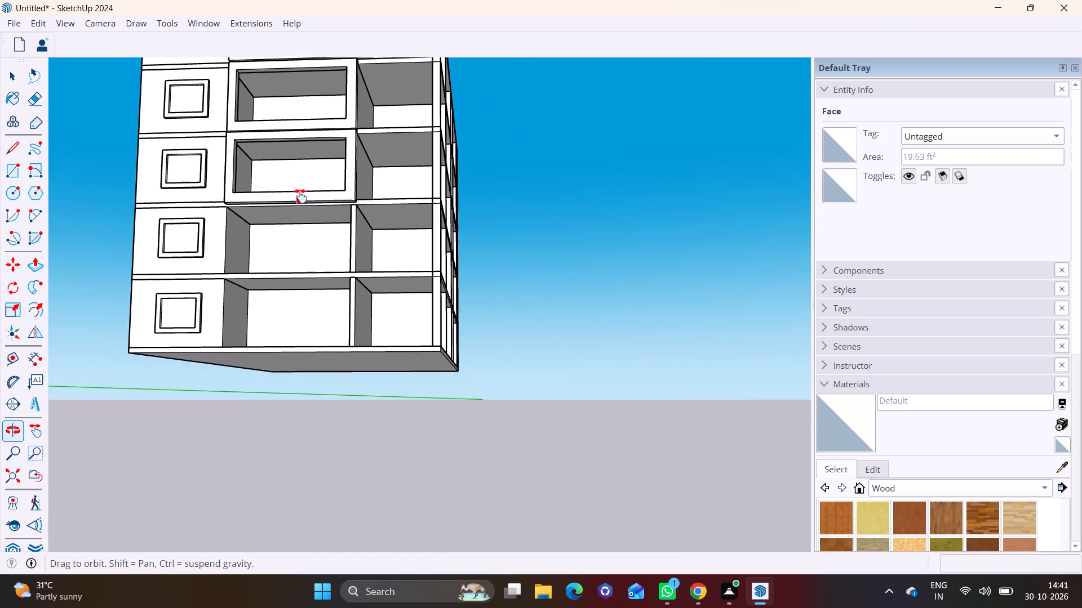
pyautogui.keyDown('shift'); pyautogui.moveTo(300, 196); pyautogui.dragTo(299, 193, button='middle'); pyautogui.keyUp('shift')
pyautogui.click(16, 171)
pyautogui.scroll(15, 280, 252)
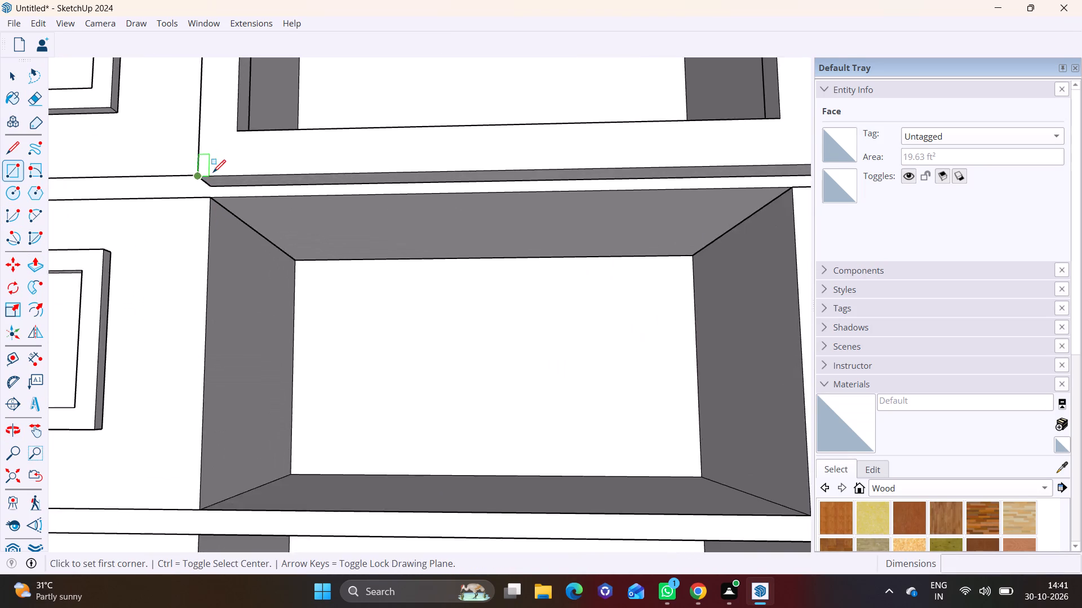
pyautogui.scroll(14, 213, 172)
pyautogui.click(227, 199)
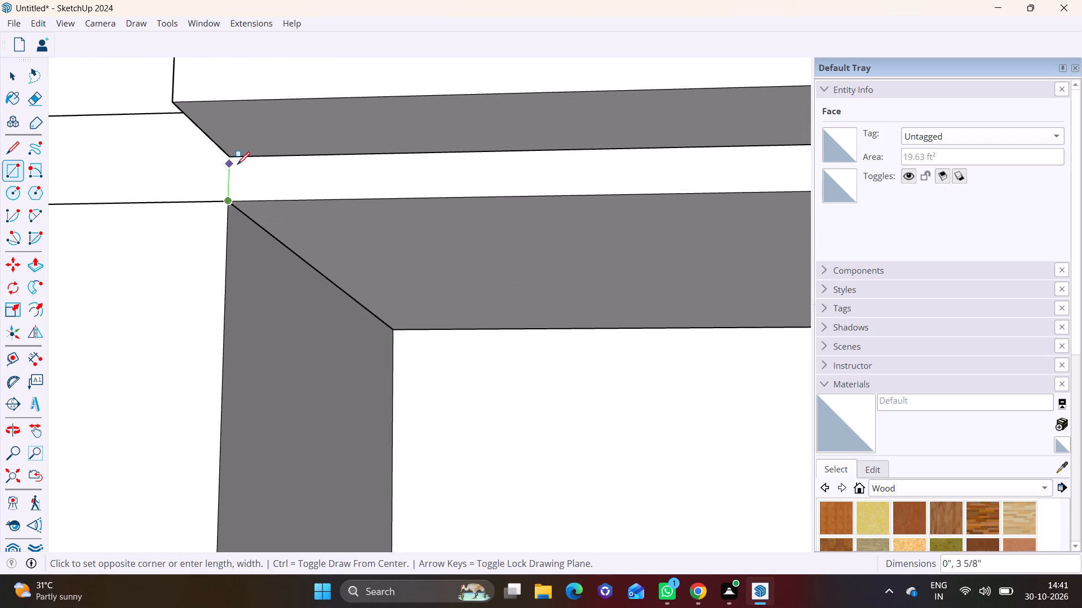
pyautogui.click(393, 172)
# Push/Pull the small rectangle outward about 1' 2 3/16" to match the projection of the surround above.
pyautogui.press('space')
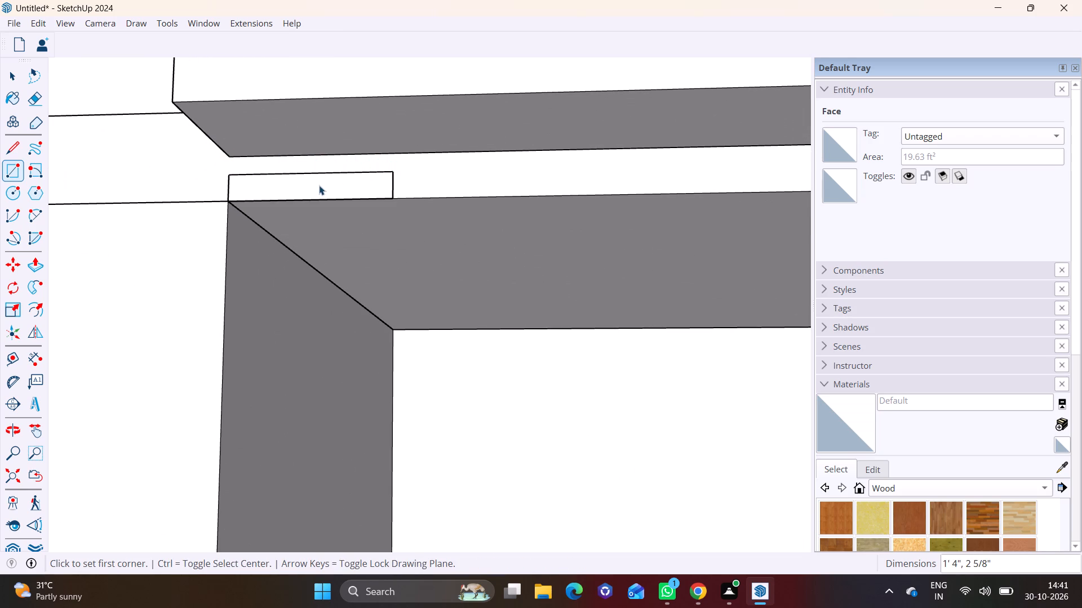
pyautogui.click(319, 185)
pyautogui.click(42, 265)
pyautogui.click(248, 189)
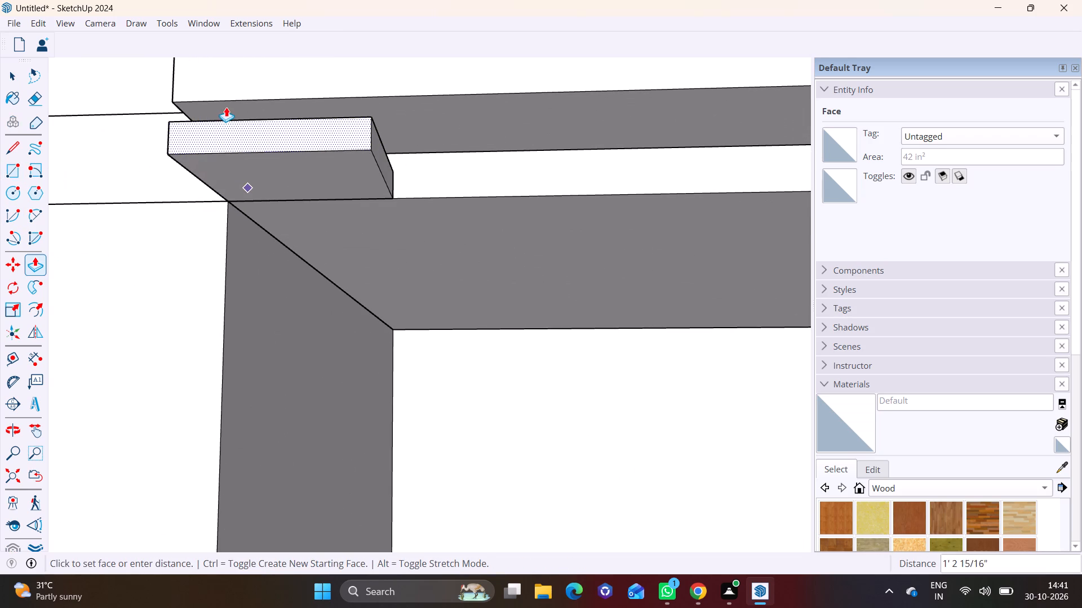
pyautogui.click(224, 99)
# Push/Pull the end face of the projecting block about 17' 11 1/4" across the bay to the far side of the surround above.
pyautogui.scroll(-5, 224, 99)
pyautogui.moveTo(329, 156); pyautogui.dragTo(146, 221, button='middle')
pyautogui.keyDown('shift'); pyautogui.moveTo(318, 198); pyautogui.dragTo(179, 93, button='middle'); pyautogui.keyUp('shift')
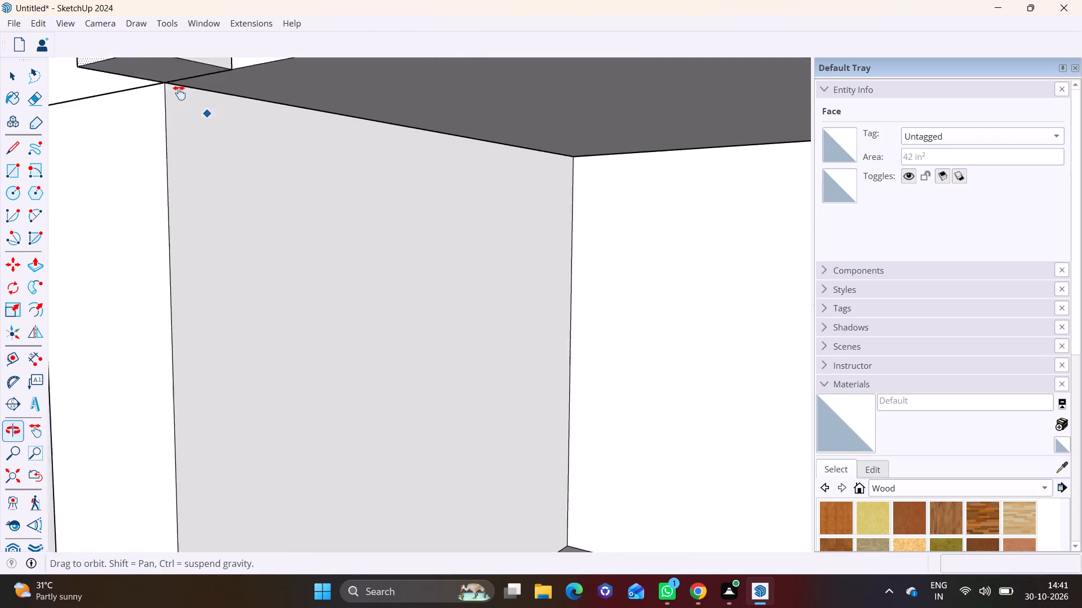
pyautogui.keyDown('shift'); pyautogui.moveTo(179, 93); pyautogui.dragTo(168, 87, button='middle'); pyautogui.keyUp('shift')
pyautogui.moveTo(156, 60); pyautogui.dragTo(161, 110, button='middle')
pyautogui.press('space')
pyautogui.click(143, 160)
pyautogui.click(33, 264)
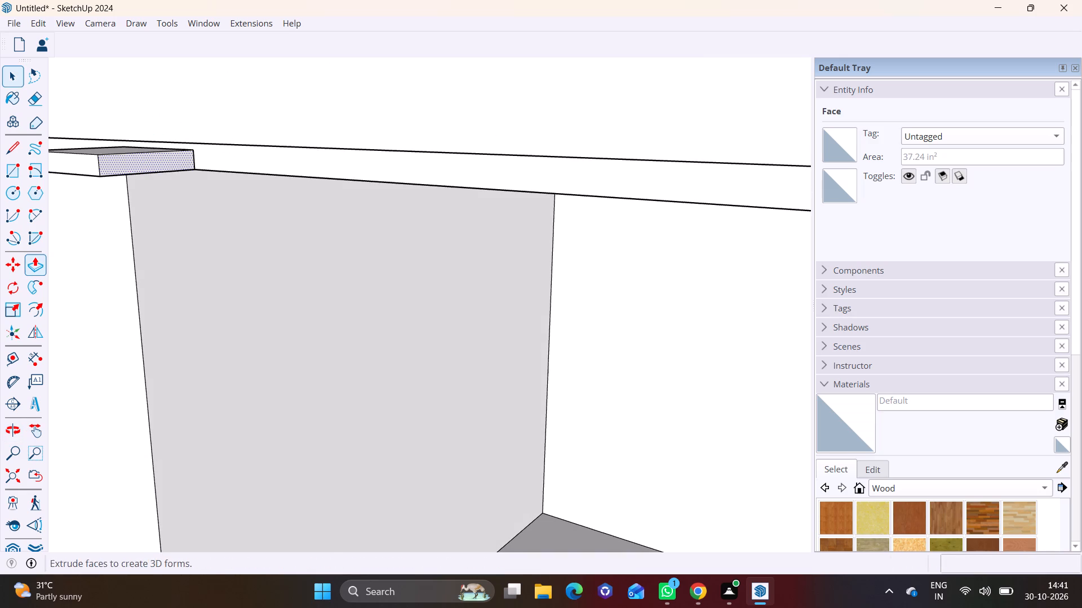
pyautogui.click(150, 155)
pyautogui.scroll(-13, 438, 166)
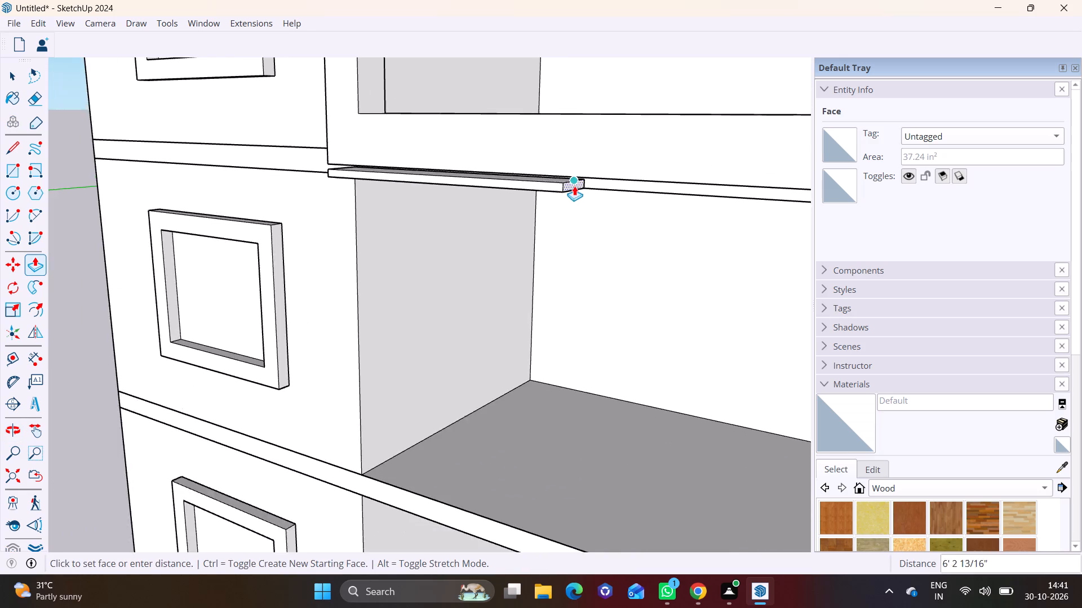
pyautogui.keyDown('shift'); pyautogui.moveTo(570, 187); pyautogui.dragTo(295, 156, button='middle'); pyautogui.keyUp('shift')
pyautogui.scroll(-4, 582, 177)
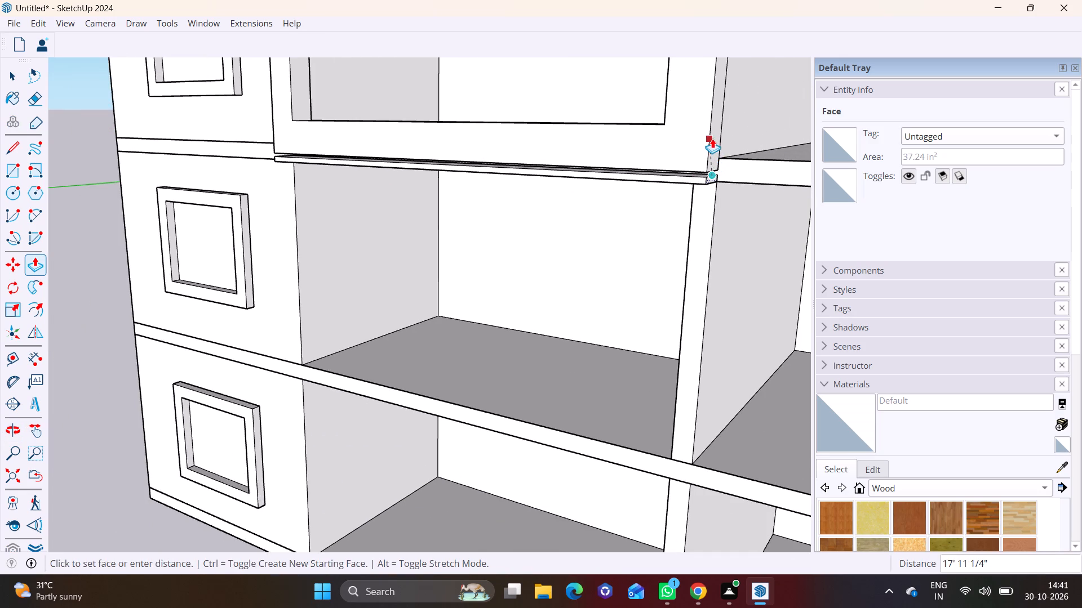
pyautogui.click(711, 137)
# Push/Pull the underside of the new top bar down 11 3/4".
pyautogui.scroll(1, 534, 166)
pyautogui.keyDown('shift'); pyautogui.moveTo(521, 162); pyautogui.dragTo(539, 102, button='middle'); pyautogui.keyUp('shift')
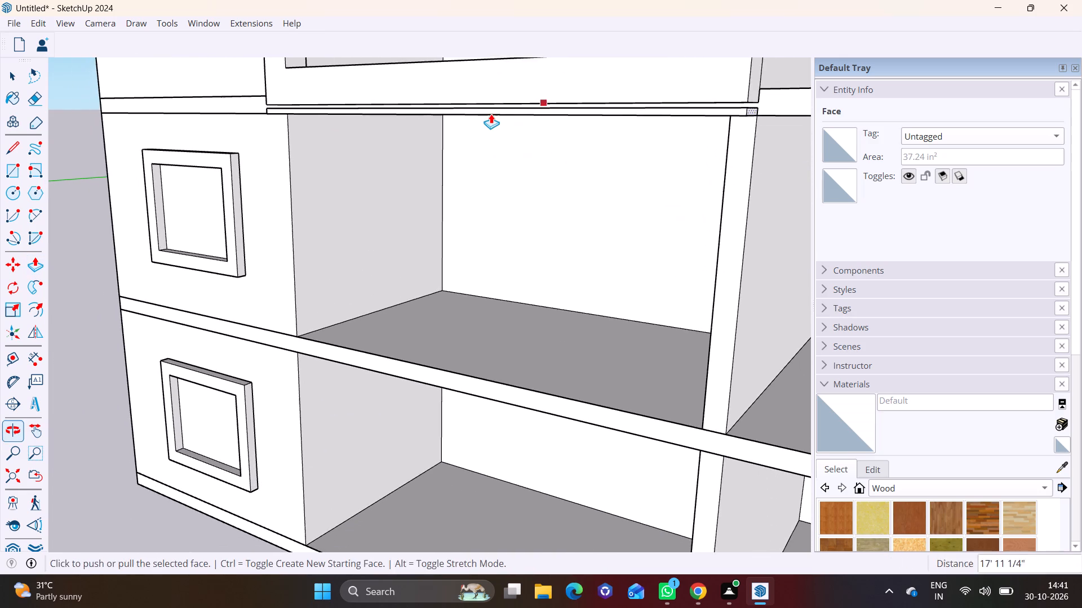
pyautogui.keyDown('shift'); pyautogui.moveTo(484, 114); pyautogui.dragTo(397, 225, button='middle'); pyautogui.keyUp('shift')
pyautogui.moveTo(410, 217); pyautogui.dragTo(529, 105, button='middle')
pyautogui.scroll(3, 487, 146)
pyautogui.press('space')
pyautogui.click(449, 178)
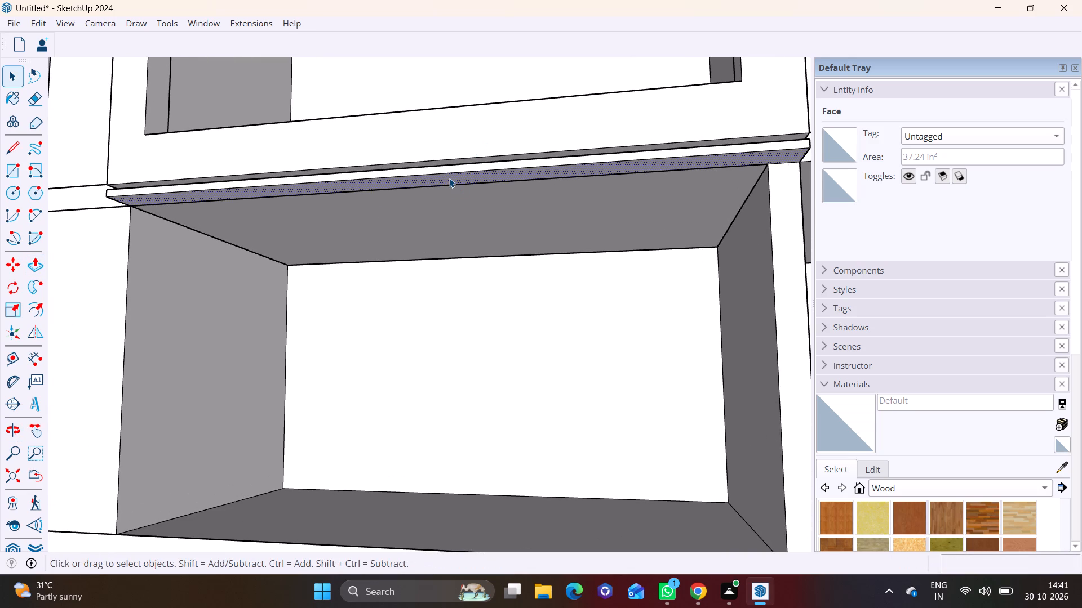
pyautogui.click(30, 263)
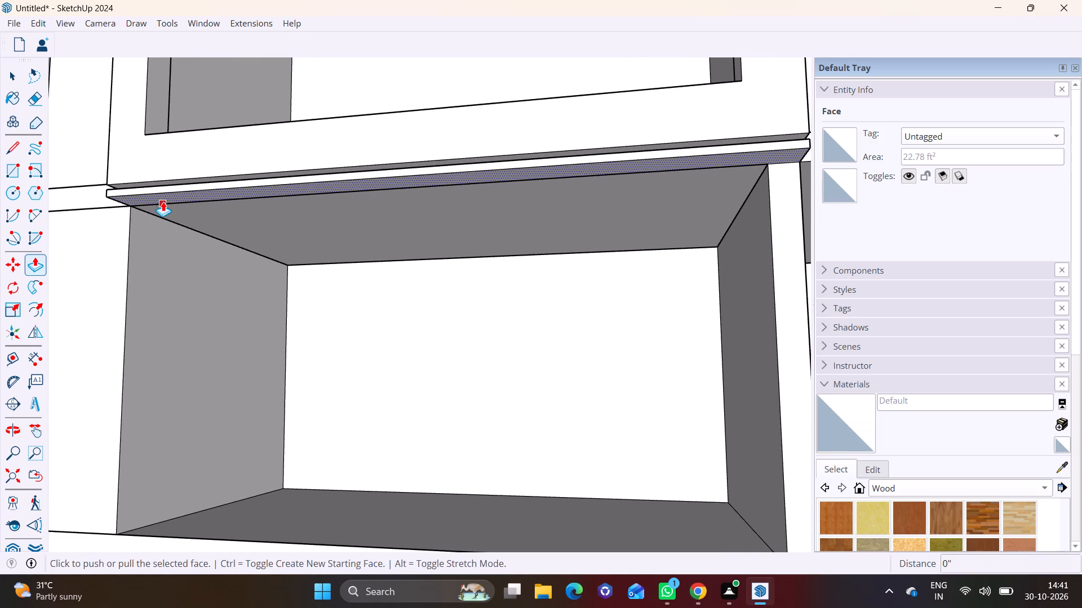
pyautogui.click(163, 198)
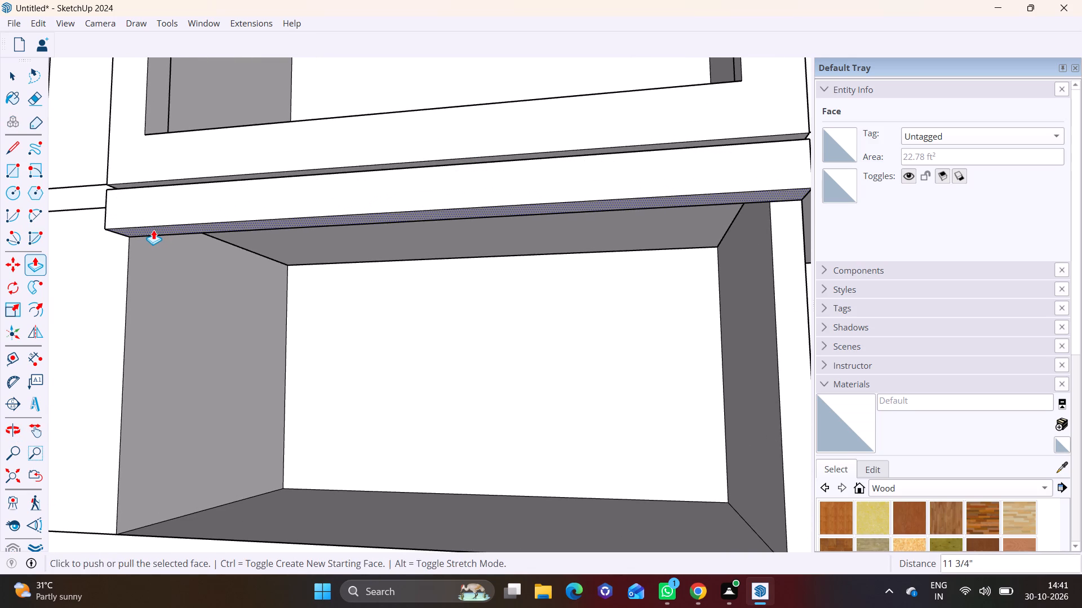
pyautogui.click(153, 230)
# Draw a line across the top bar's underside near each end, marking the footprints of the two side posts.
pyautogui.scroll(-6, 199, 255)
pyautogui.moveTo(181, 243); pyautogui.dragTo(195, 215, button='middle')
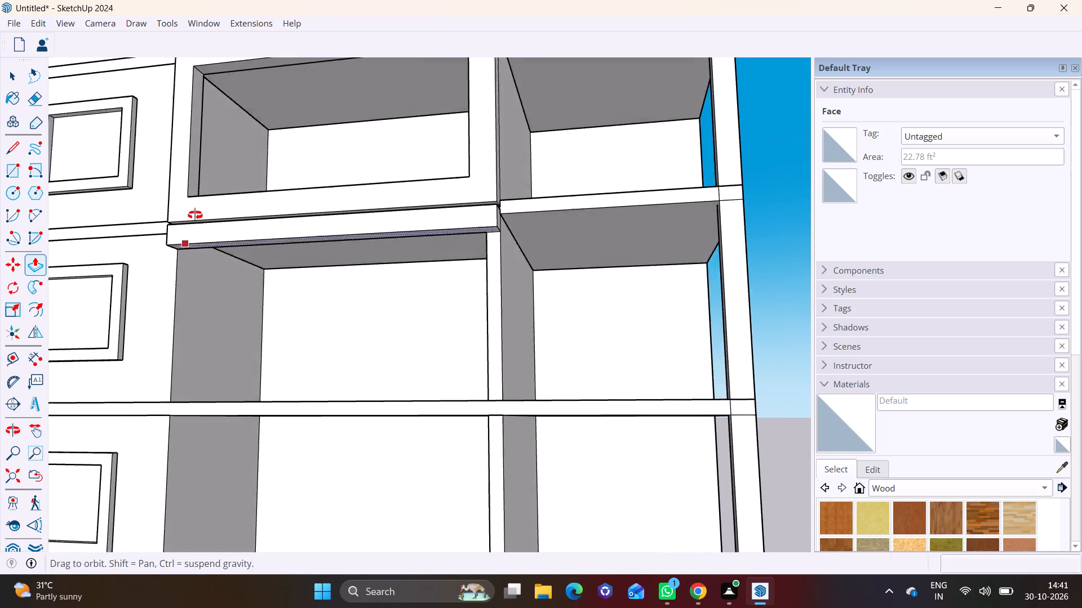
pyautogui.moveTo(195, 215); pyautogui.dragTo(215, 163, button='middle')
pyautogui.scroll(8, 219, 169)
pyautogui.click(10, 148)
pyautogui.moveTo(179, 180); pyautogui.dragTo(214, 137, button='middle')
pyautogui.scroll(-1, 214, 137)
pyautogui.scroll(3, 230, 174)
pyautogui.click(223, 151)
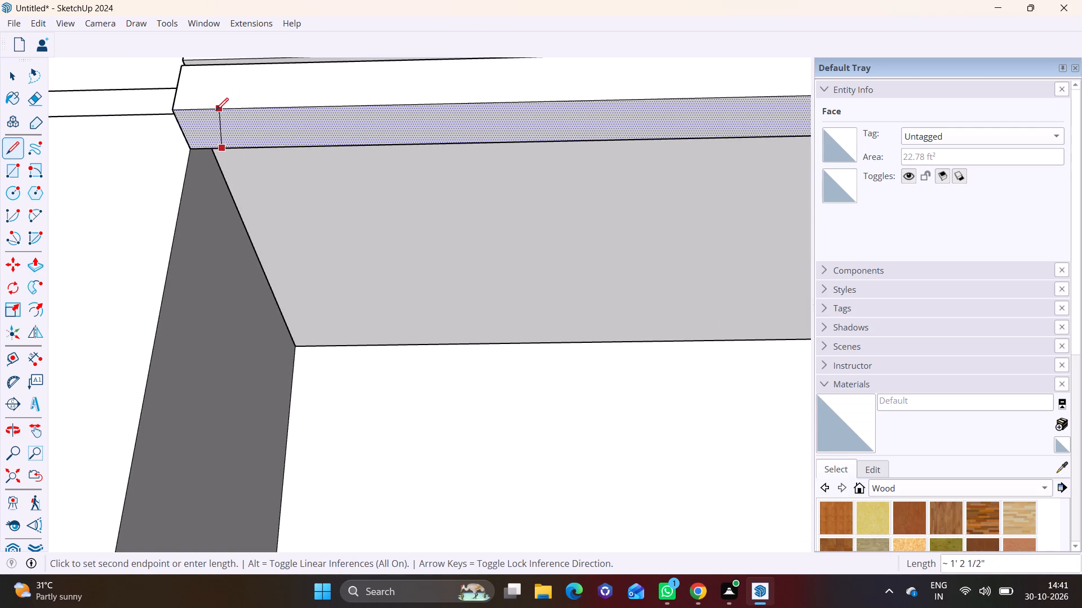
pyautogui.click(209, 110)
pyautogui.scroll(-3, 399, 154)
pyautogui.moveTo(752, 208); pyautogui.dragTo(499, 255, button='middle')
pyautogui.keyDown('shift'); pyautogui.scroll(-1, 493, 256); pyautogui.keyUp('shift')
pyautogui.scroll(3, 660, 166)
pyautogui.click(562, 214)
pyautogui.click(562, 181)
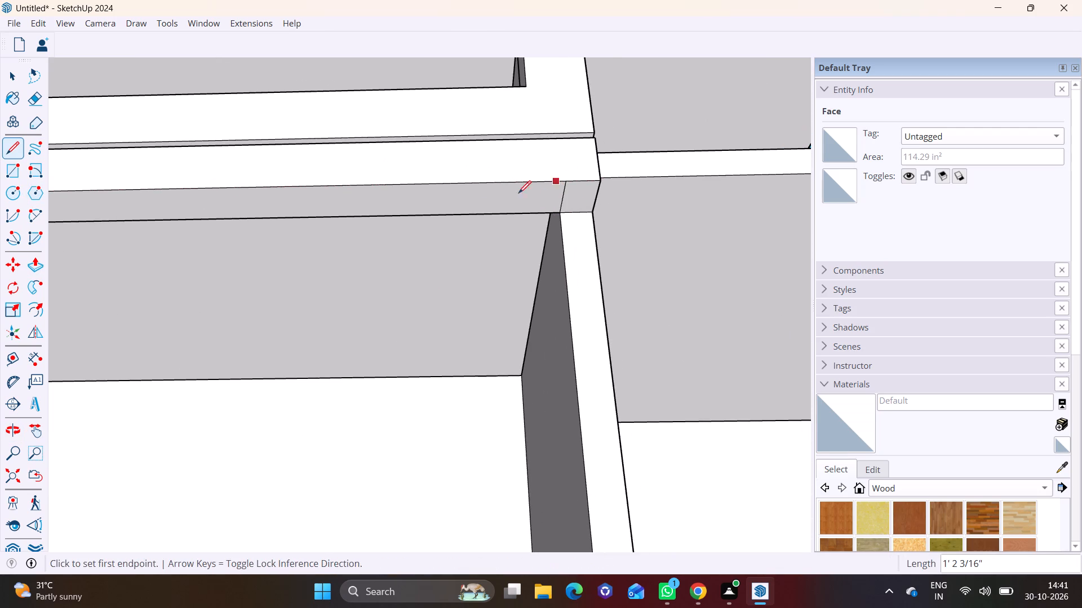
# Push/Pull the far-partition footprint down about 9' 1/4" and extend it another 3 7/8" over the slab edge below.
pyautogui.press('space')
pyautogui.click(574, 208)
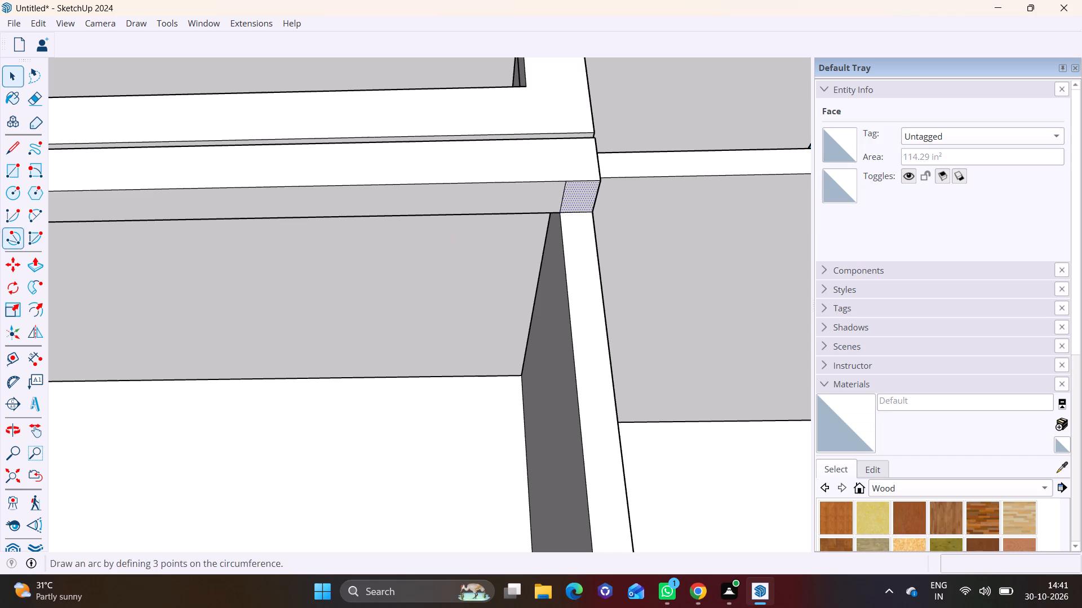
pyautogui.click(39, 266)
pyautogui.click(579, 186)
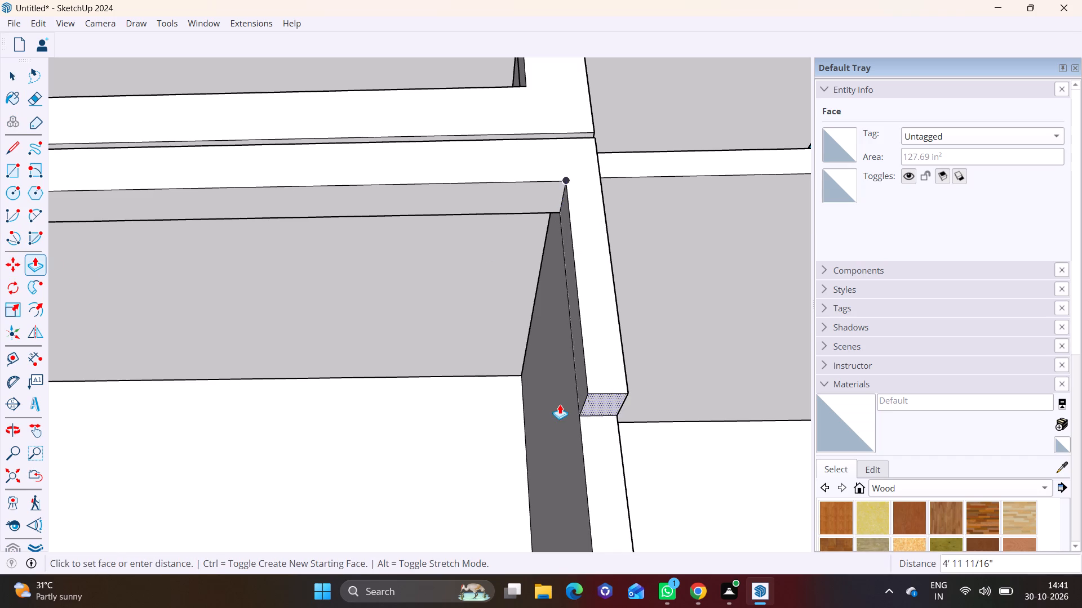
pyautogui.scroll(-7, 560, 407)
pyautogui.keyDown('shift'); pyautogui.moveTo(578, 452); pyautogui.dragTo(578, 193, button='middle'); pyautogui.keyUp('shift')
pyautogui.scroll(4, 594, 248)
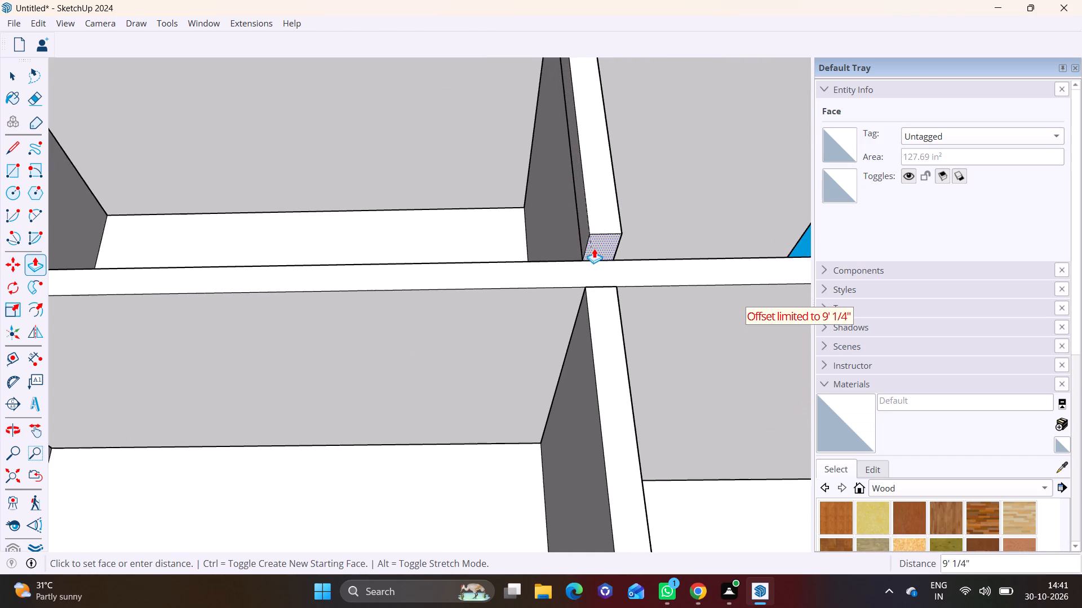
pyautogui.scroll(4, 594, 248)
pyautogui.click(591, 285)
pyautogui.click(600, 248)
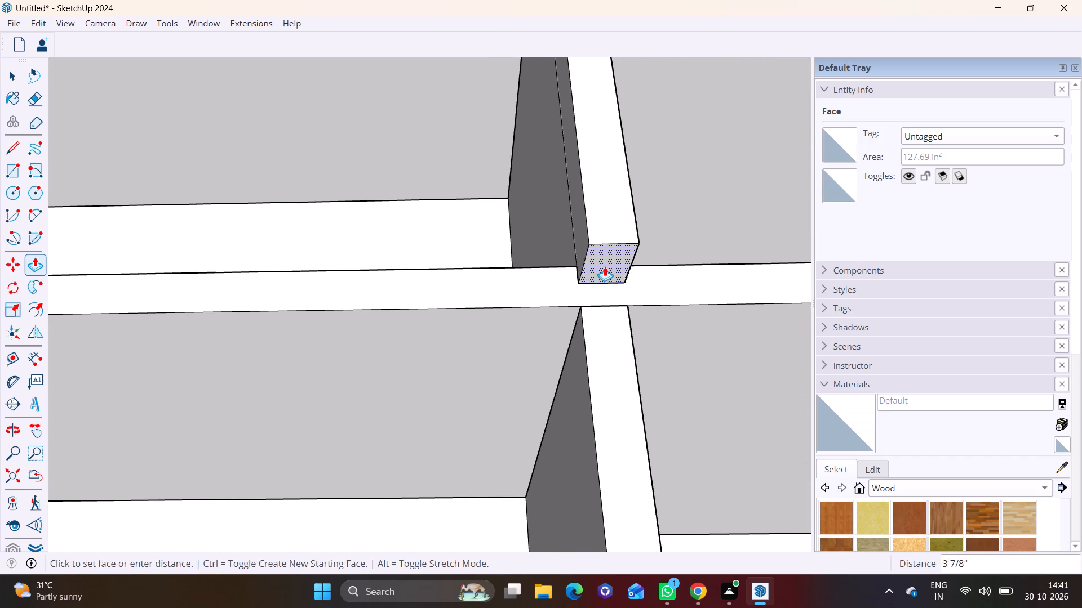
pyautogui.click(604, 268)
# Push/Pull the window-side post footprint down about 9' 4 1/8" from the top bar's underside, over the slab edge below.
pyautogui.scroll(-7, 429, 232)
pyautogui.keyDown('shift'); pyautogui.moveTo(267, 203); pyautogui.dragTo(464, 233, button='middle'); pyautogui.keyUp('shift')
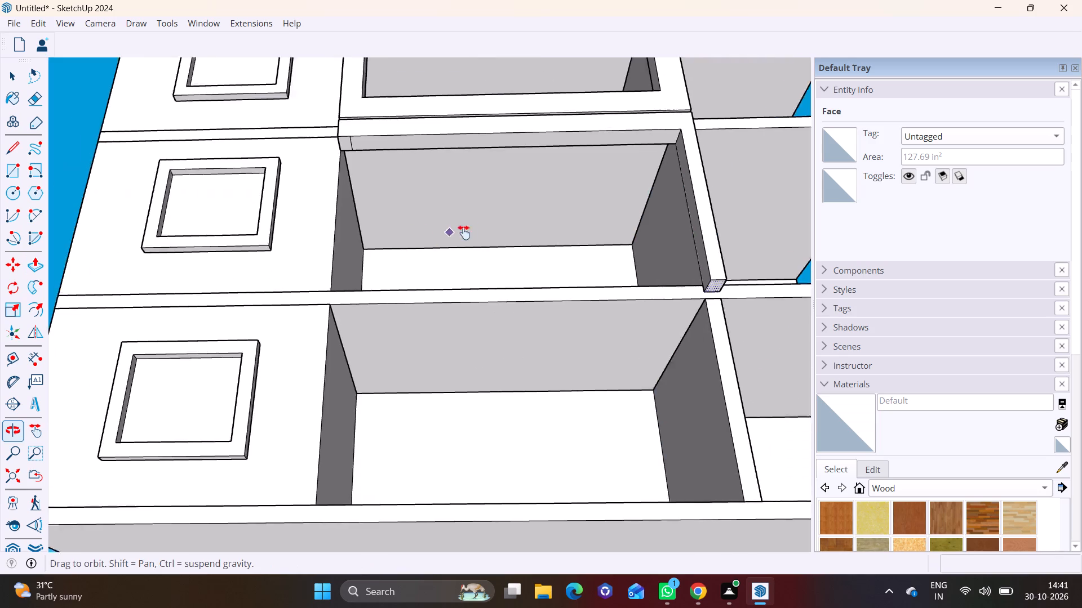
pyautogui.keyDown('shift'); pyautogui.moveTo(464, 233); pyautogui.dragTo(475, 223, button='middle'); pyautogui.keyUp('shift')
pyautogui.scroll(3, 396, 167)
pyautogui.press('space')
pyautogui.click(366, 123)
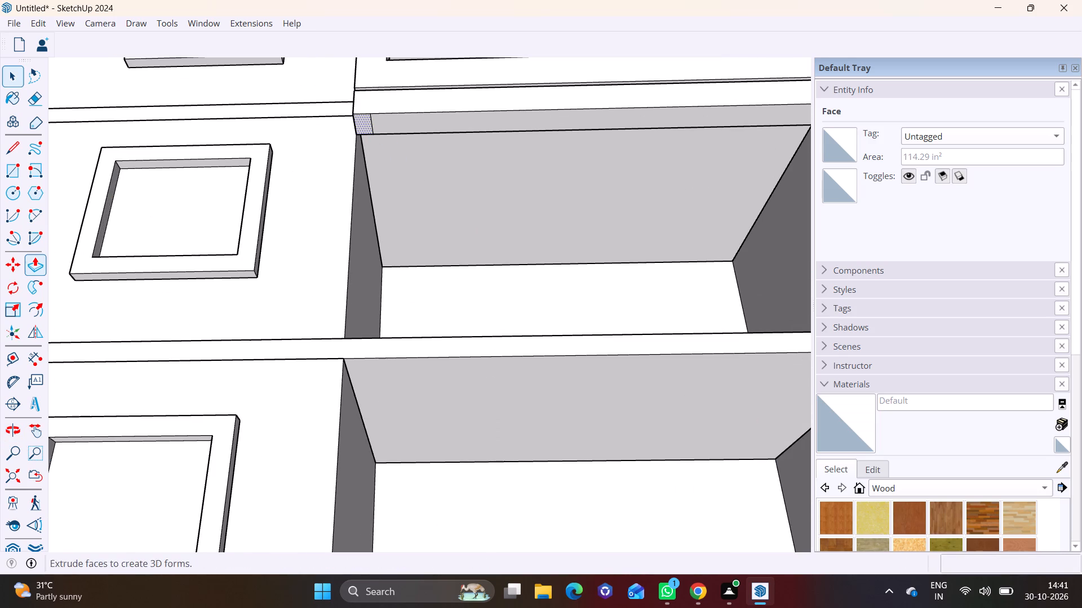
pyautogui.click(31, 264)
pyautogui.click(362, 119)
pyautogui.scroll(3, 343, 334)
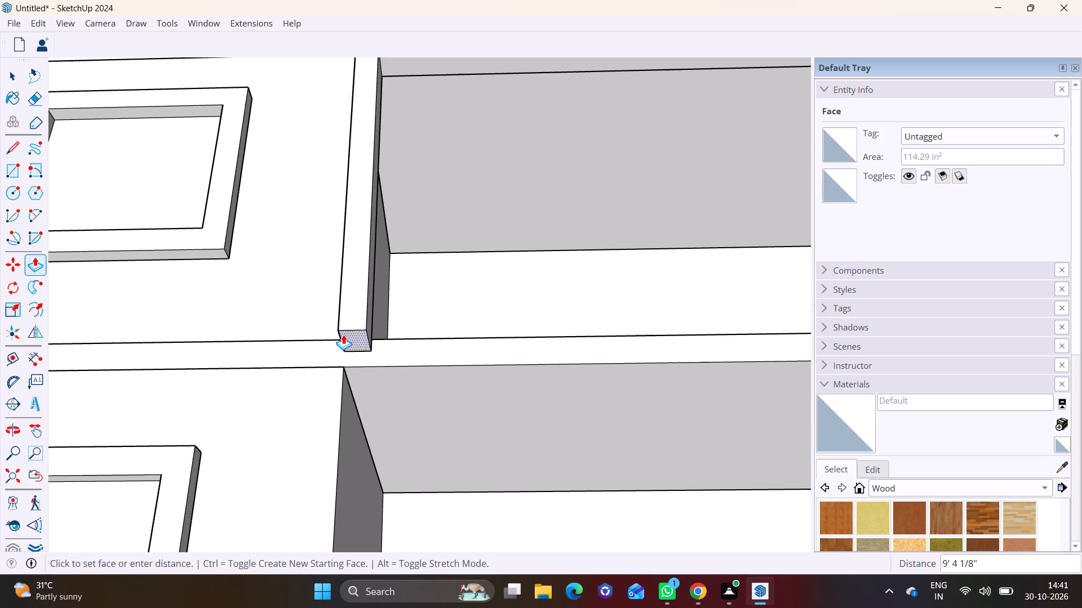
pyautogui.click(342, 338)
# Draw a line about 1' 2 3/16" across the window-side post's inner face at the top level of the slab below.
pyautogui.scroll(-3, 376, 266)
pyautogui.moveTo(425, 230); pyautogui.dragTo(358, 383, button='middle')
pyautogui.keyDown('shift'); pyautogui.moveTo(331, 399); pyautogui.dragTo(365, 150, button='middle'); pyautogui.keyUp('shift')
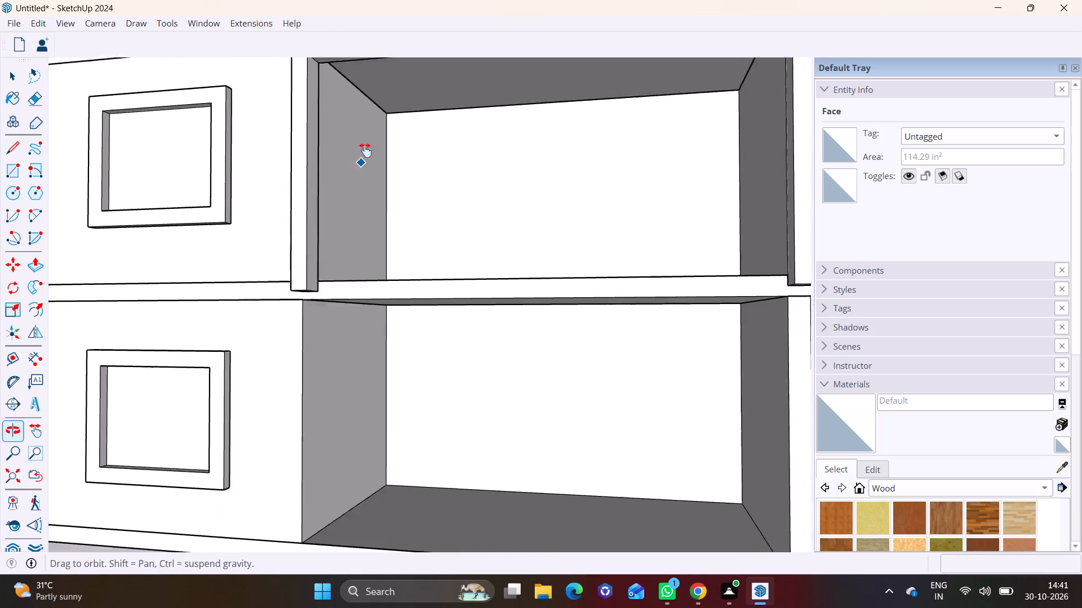
pyautogui.keyDown('shift'); pyautogui.moveTo(365, 150); pyautogui.dragTo(366, 148, button='middle'); pyautogui.keyUp('shift')
pyautogui.moveTo(361, 204); pyautogui.dragTo(351, 290, button='middle')
pyautogui.scroll(3, 370, 339)
pyautogui.keyDown('shift'); pyautogui.moveTo(370, 312); pyautogui.dragTo(347, 163, button='middle'); pyautogui.keyUp('shift')
pyautogui.click(10, 143)
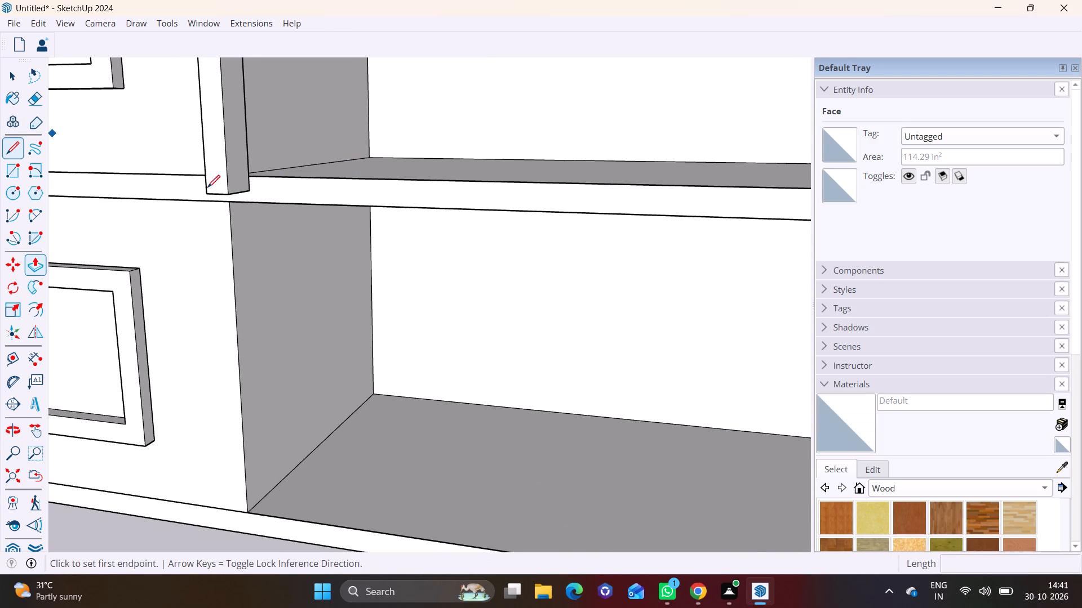
pyautogui.scroll(6, 369, 191)
pyautogui.click(202, 174)
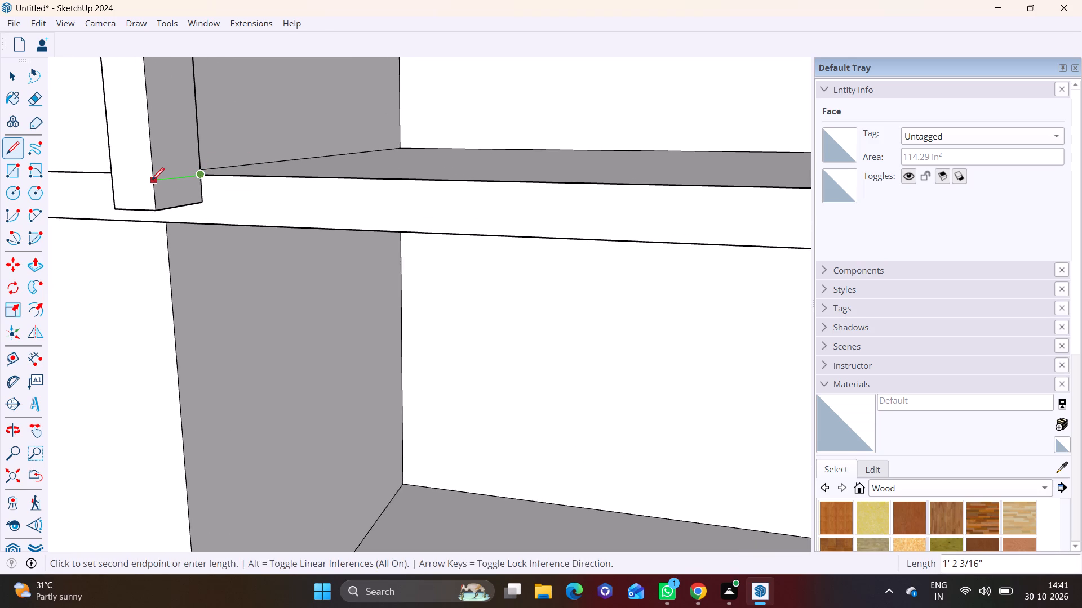
pyautogui.click(152, 180)
# Push/Pull the marked lower part of the post about 17' 9 13/16" across the bay to form the surround's bottom bar.
pyautogui.press('space')
pyautogui.click(177, 193)
pyautogui.click(29, 265)
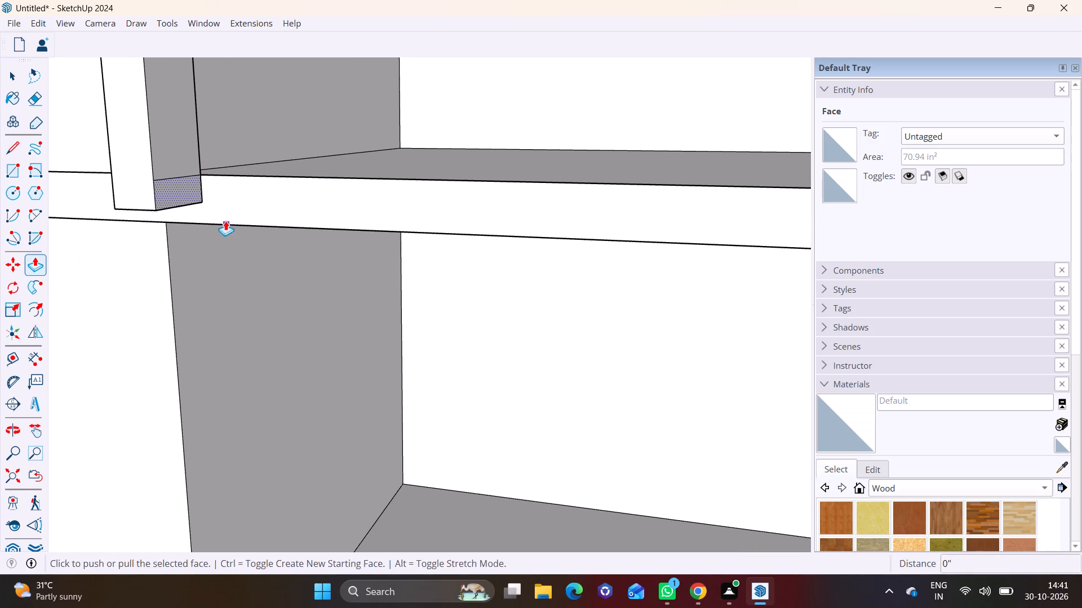
pyautogui.click(180, 194)
pyautogui.scroll(-10, 421, 182)
pyautogui.keyDown('shift'); pyautogui.moveTo(570, 216); pyautogui.dragTo(420, 215, button='middle'); pyautogui.keyUp('shift')
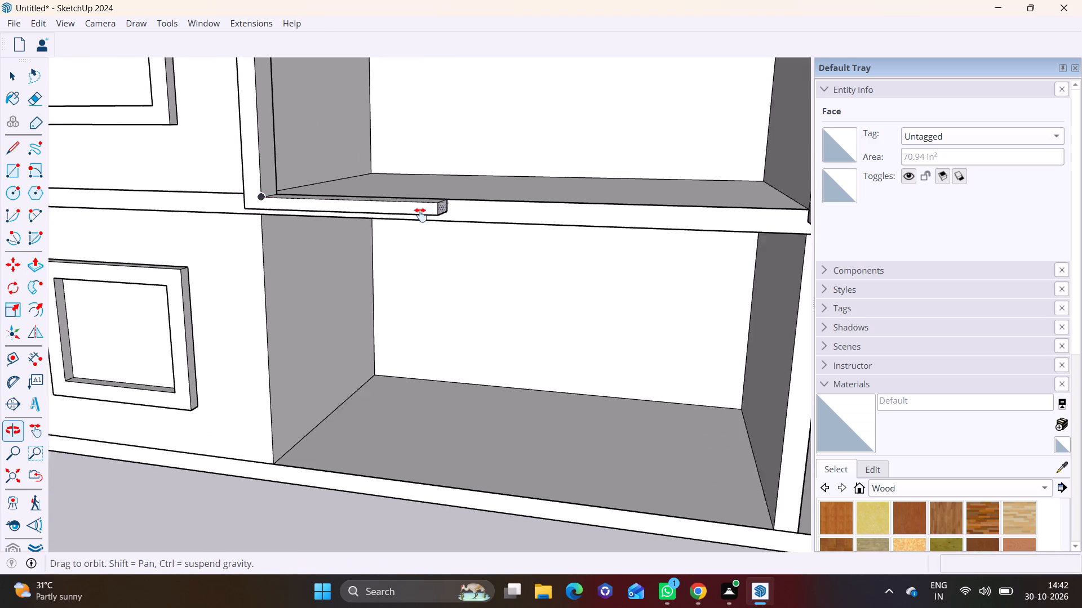
pyautogui.keyDown('shift'); pyautogui.moveTo(420, 215); pyautogui.dragTo(278, 215, button='middle'); pyautogui.keyUp('shift')
pyautogui.click(615, 227)
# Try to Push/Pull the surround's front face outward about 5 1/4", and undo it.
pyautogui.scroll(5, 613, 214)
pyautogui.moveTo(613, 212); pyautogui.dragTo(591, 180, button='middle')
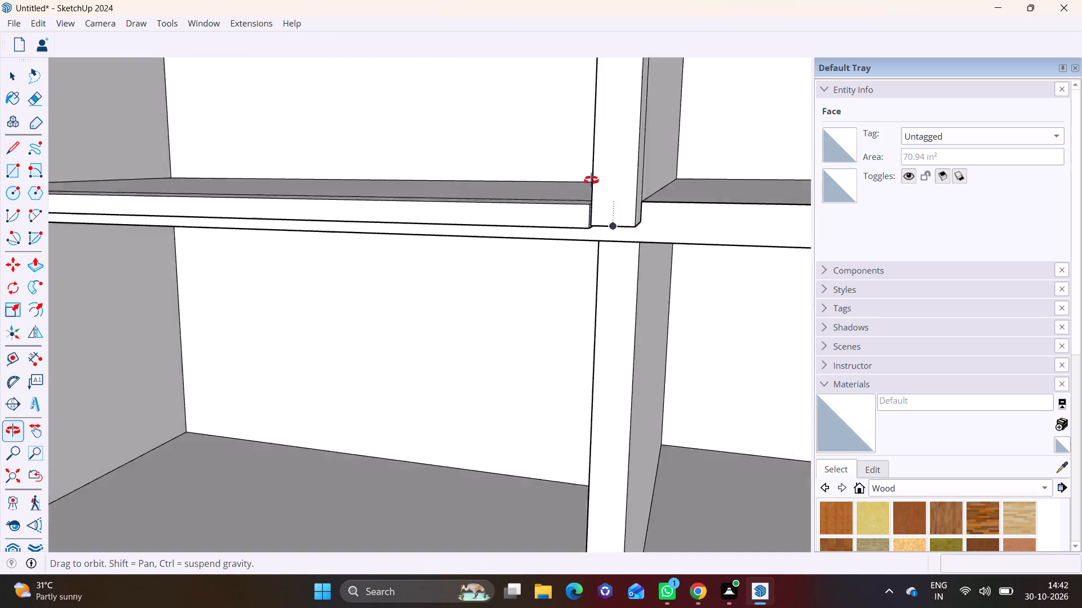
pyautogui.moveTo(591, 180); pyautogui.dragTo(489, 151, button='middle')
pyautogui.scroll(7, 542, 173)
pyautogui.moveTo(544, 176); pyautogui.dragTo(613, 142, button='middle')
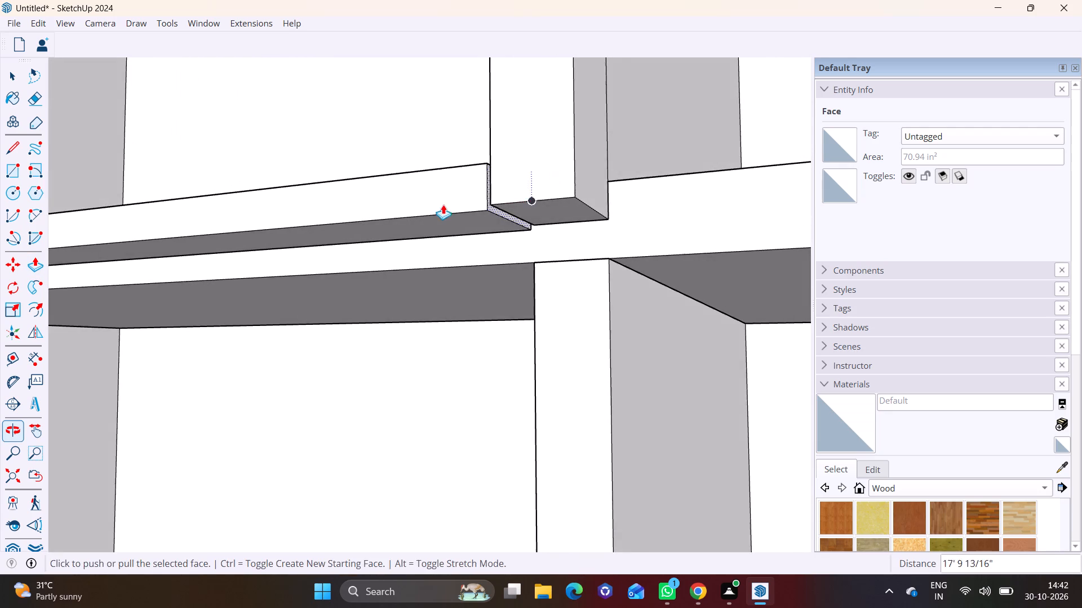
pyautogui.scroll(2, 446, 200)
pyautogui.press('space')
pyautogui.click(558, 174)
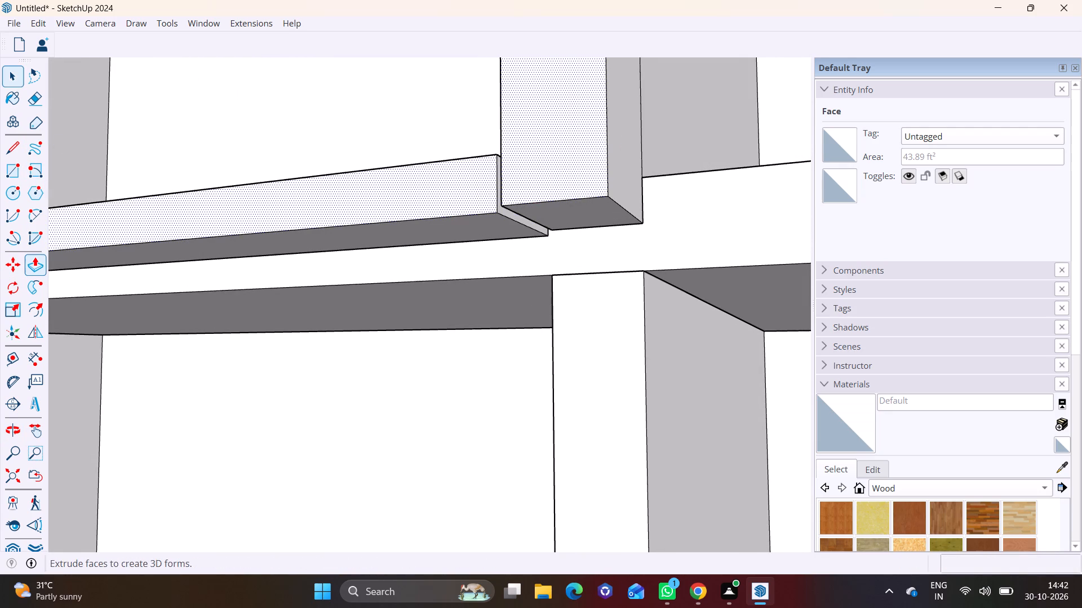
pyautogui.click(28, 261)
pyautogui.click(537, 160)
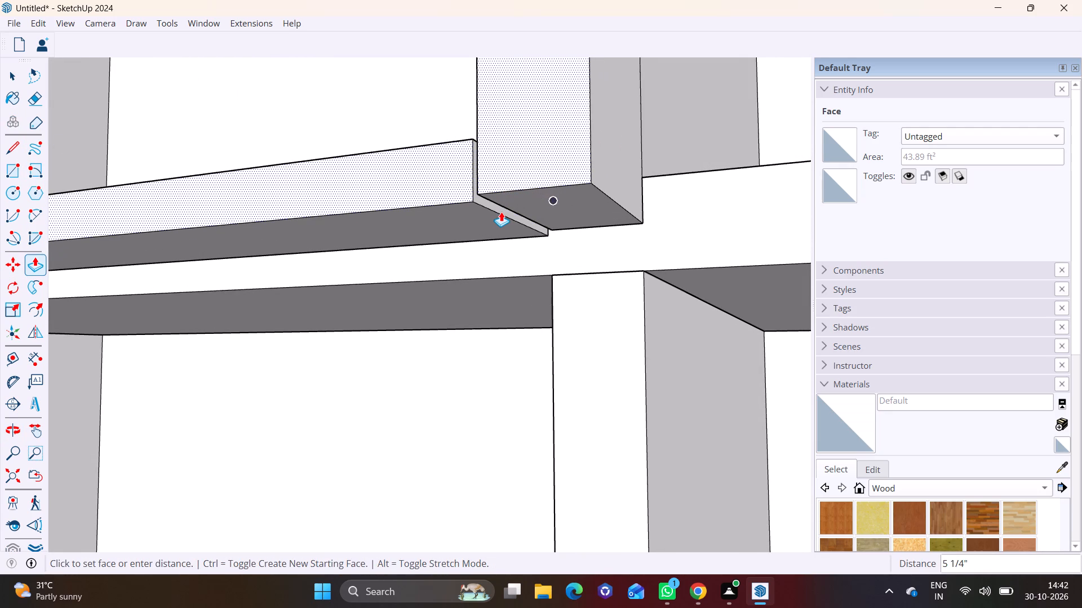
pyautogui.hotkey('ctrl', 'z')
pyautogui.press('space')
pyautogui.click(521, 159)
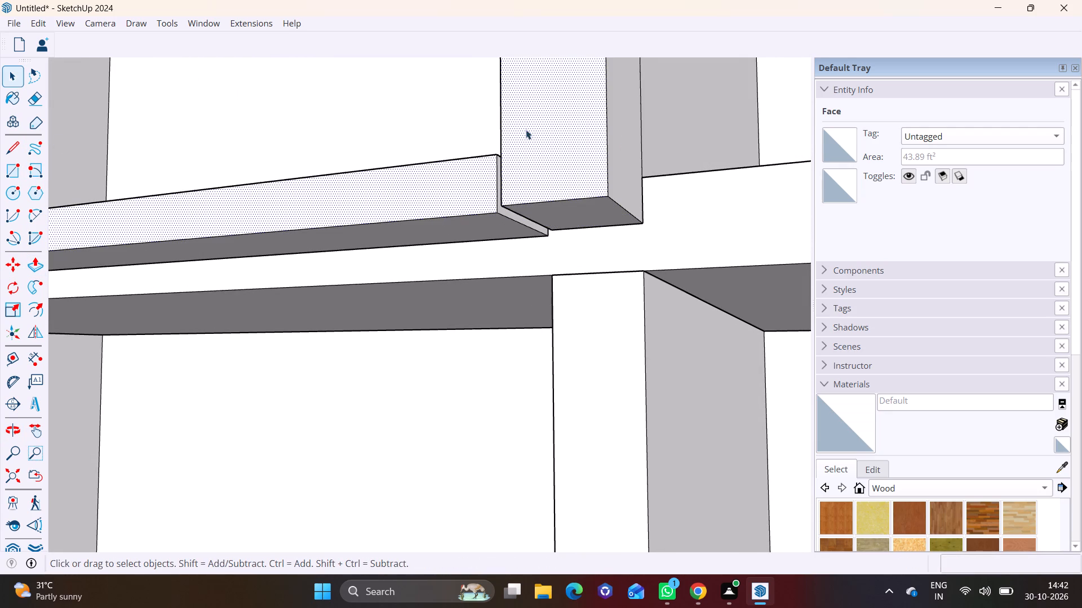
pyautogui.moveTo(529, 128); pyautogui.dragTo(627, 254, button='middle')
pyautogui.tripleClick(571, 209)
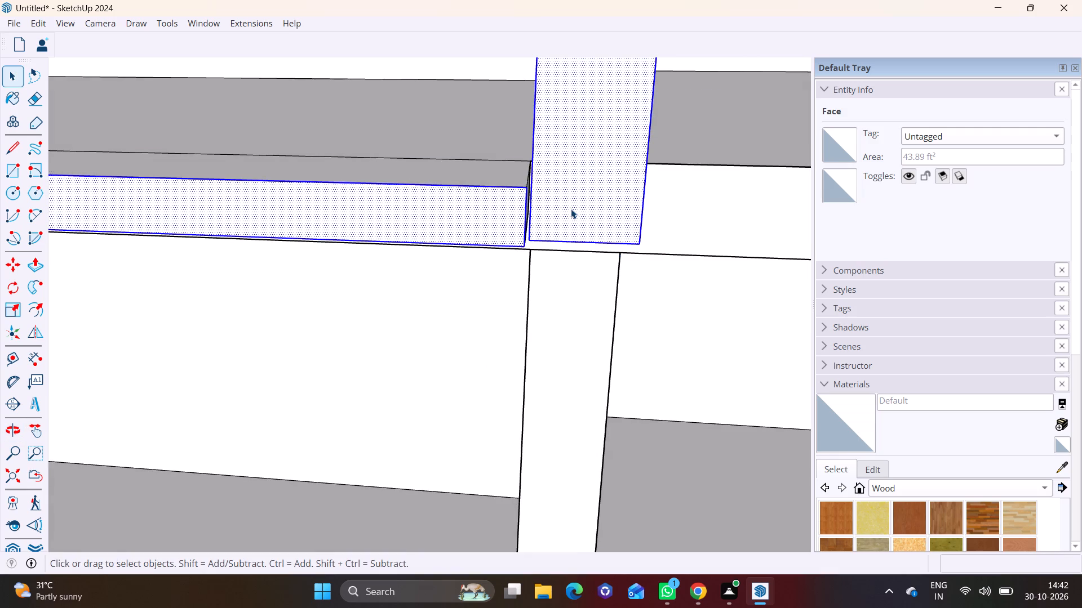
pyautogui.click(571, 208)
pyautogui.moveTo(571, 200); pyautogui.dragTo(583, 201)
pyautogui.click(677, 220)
# Push/Pull the bottom bar's end face 3/8" to close the gap to the far post.
pyautogui.moveTo(567, 184); pyautogui.dragTo(567, 51, button='middle')
pyautogui.scroll(2, 542, 208)
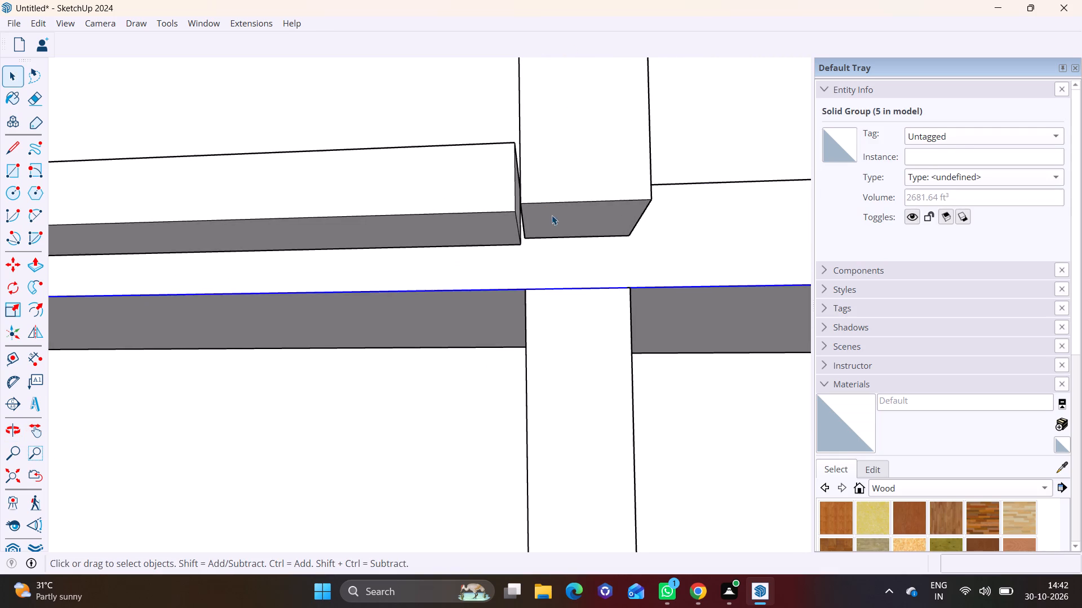
pyautogui.moveTo(547, 162); pyautogui.dragTo(423, 277, button='middle')
pyautogui.scroll(3, 518, 212)
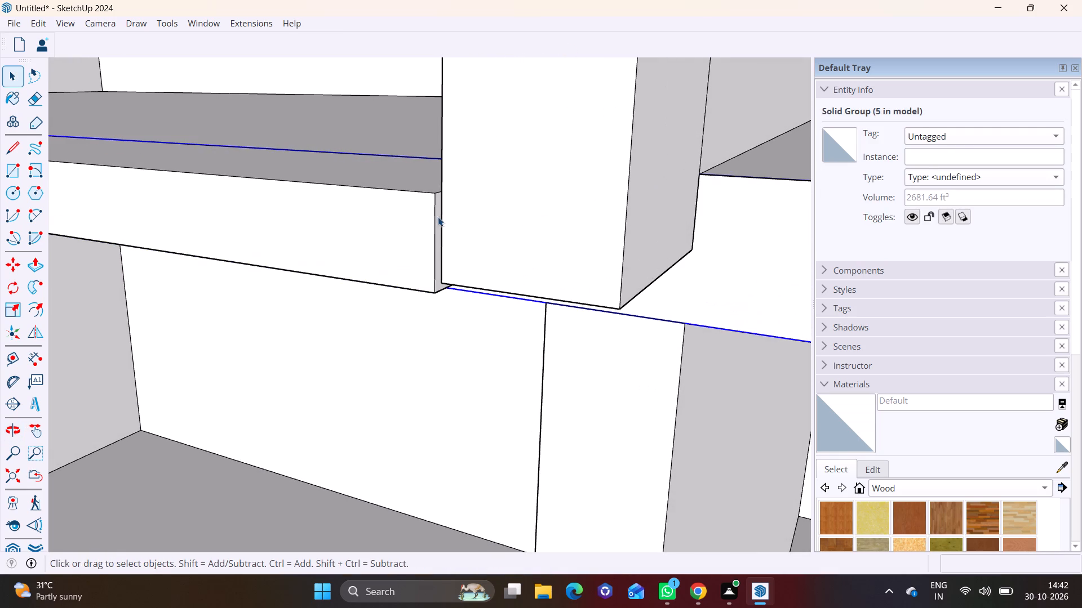
pyautogui.click(437, 216)
pyautogui.scroll(4, 440, 215)
pyautogui.click(440, 215)
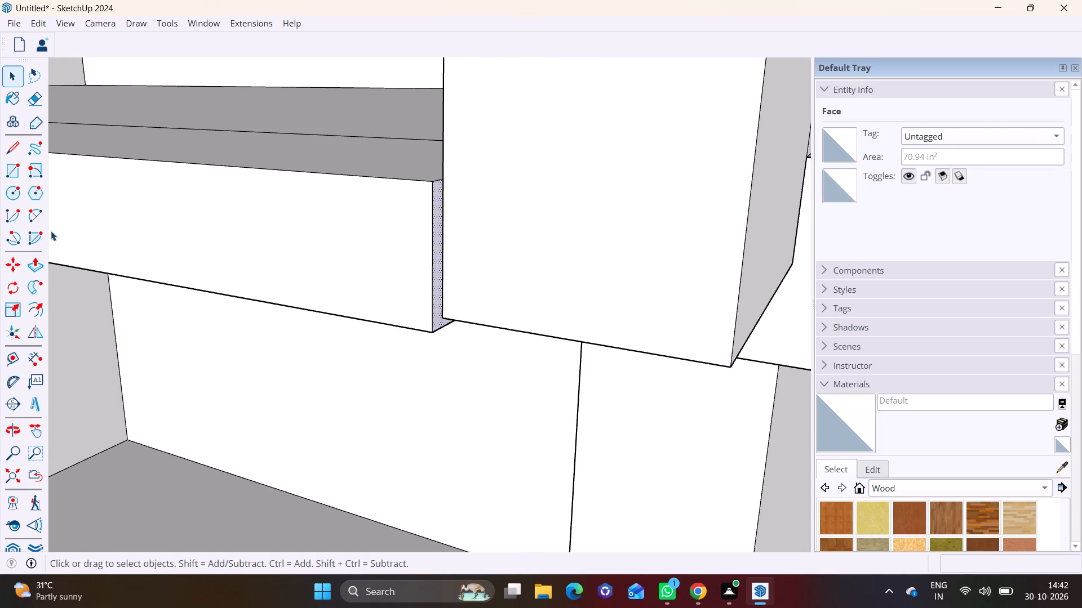
pyautogui.click(38, 259)
pyautogui.click(440, 205)
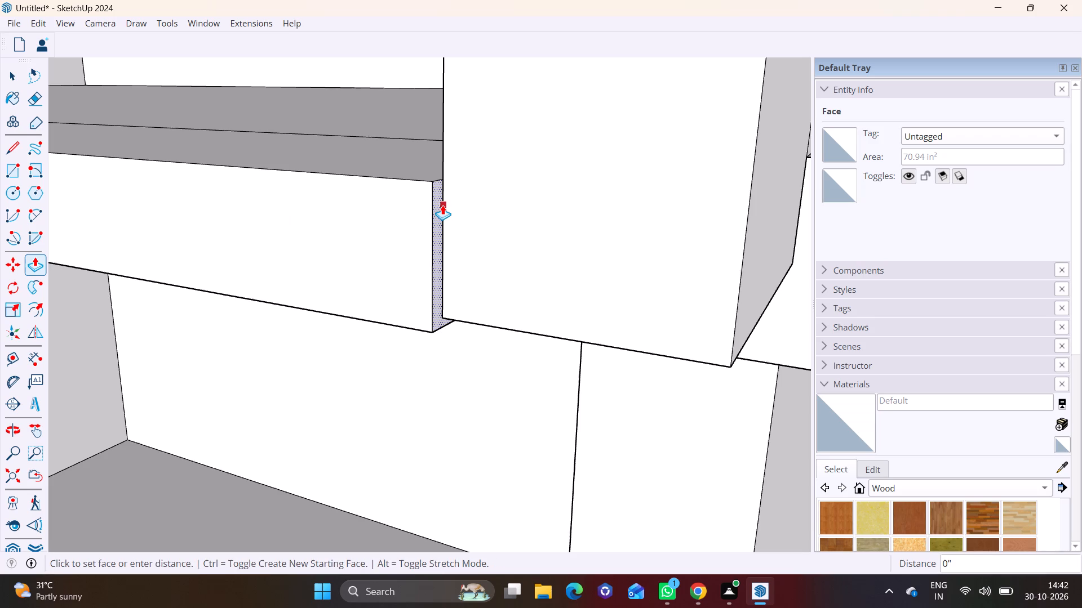
pyautogui.click(454, 205)
# Push/Pull the far post's underside down 9/16", flush with the bottom bar's underside.
pyautogui.scroll(-2, 477, 229)
pyautogui.moveTo(520, 293); pyautogui.dragTo(531, 91, button='middle')
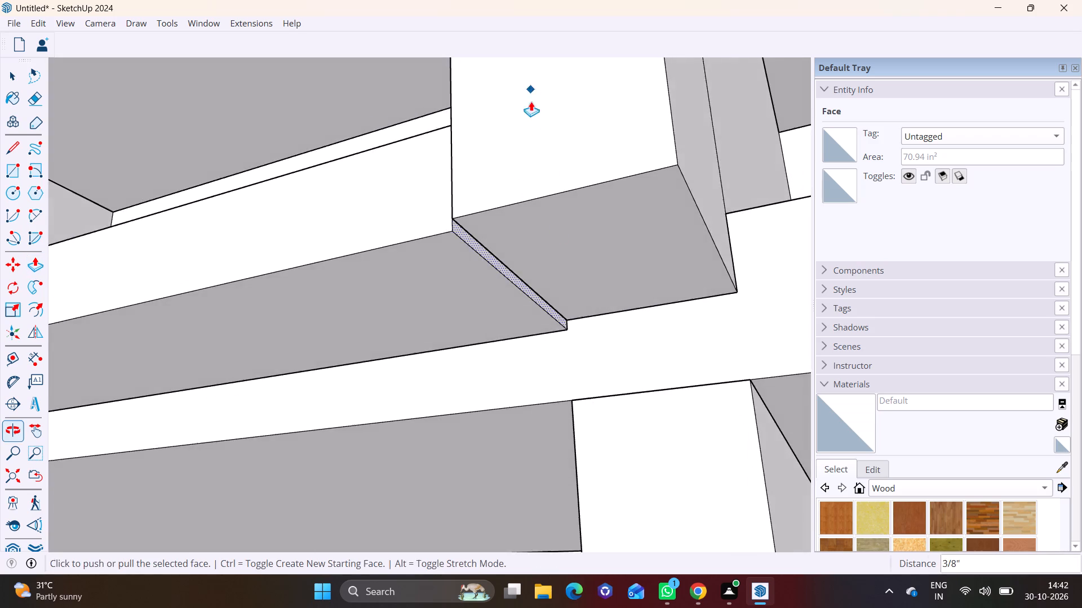
pyautogui.scroll(3, 565, 244)
pyautogui.press('space')
pyautogui.click(616, 218)
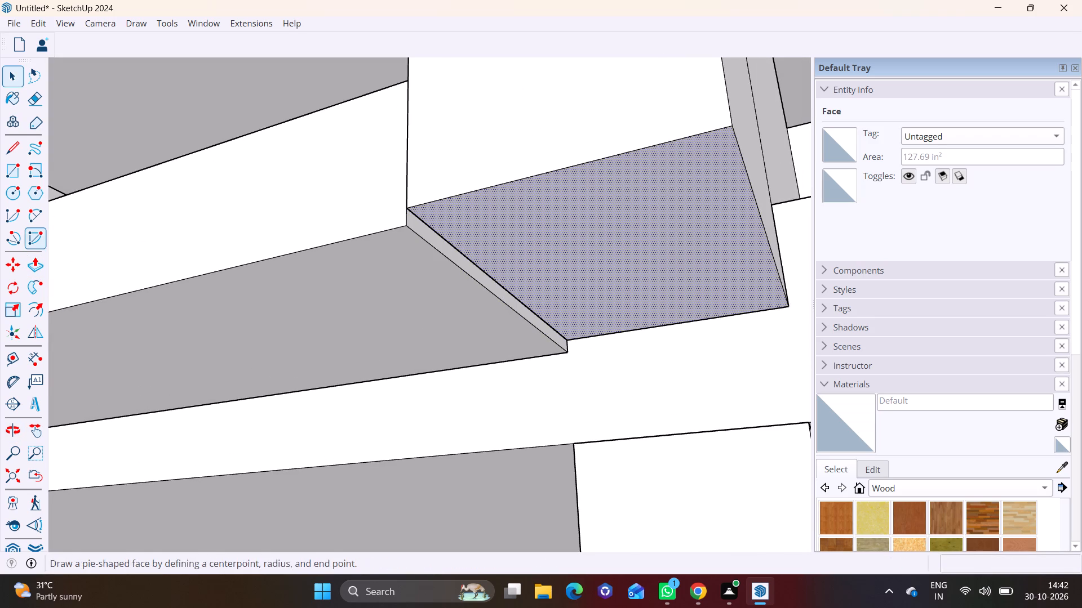
pyautogui.click(30, 257)
pyautogui.click(482, 213)
pyautogui.click(391, 234)
# Push/Pull the window-side post's inner face into the opening to align with the inner edge of the surround above.
pyautogui.scroll(-2, 441, 215)
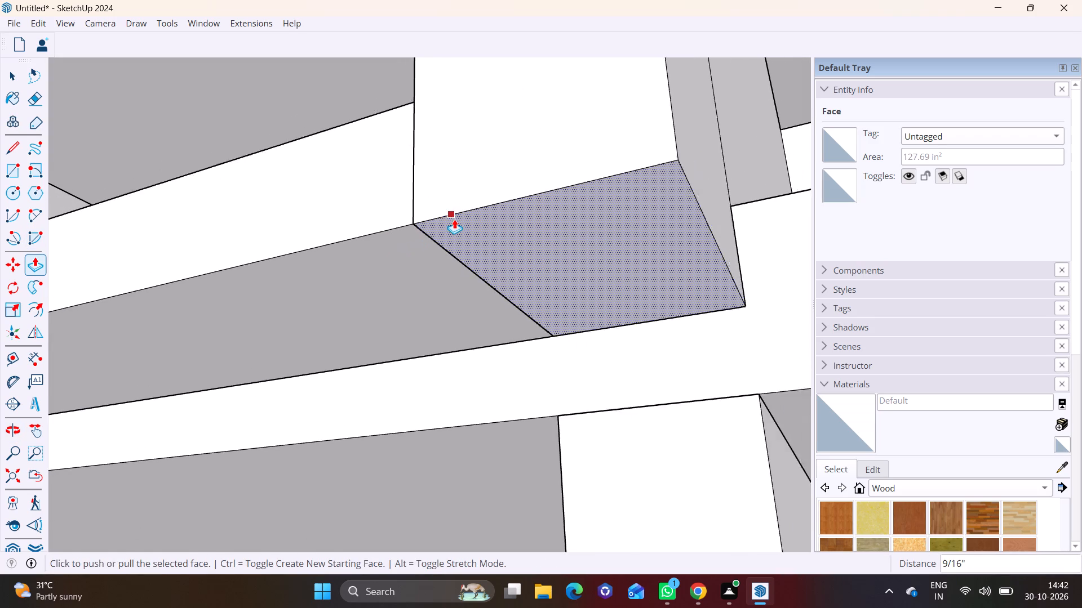
pyautogui.scroll(-18, 454, 219)
pyautogui.moveTo(382, 190); pyautogui.dragTo(510, 355, button='middle')
pyautogui.scroll(-3, 505, 334)
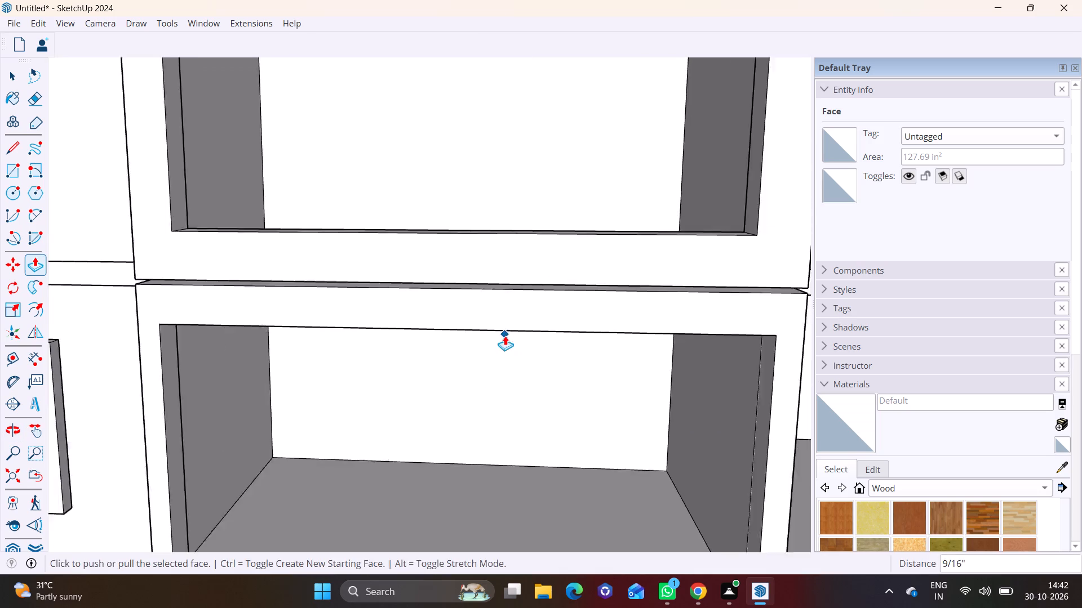
pyautogui.keyDown('shift'); pyautogui.moveTo(504, 337); pyautogui.dragTo(496, 129, button='middle'); pyautogui.keyUp('shift')
pyautogui.moveTo(482, 191); pyautogui.dragTo(517, 302, button='middle')
pyautogui.keyDown('shift'); pyautogui.scroll(1, 516, 296); pyautogui.keyUp('shift')
pyautogui.scroll(2, 191, 269)
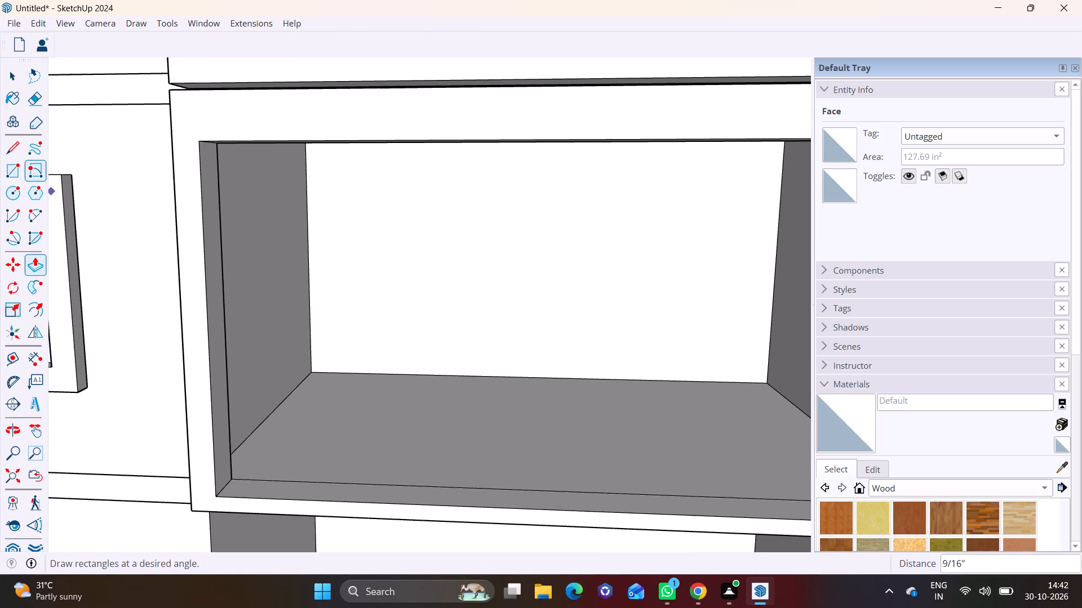
pyautogui.click(217, 226)
pyautogui.press('space')
pyautogui.click(213, 226)
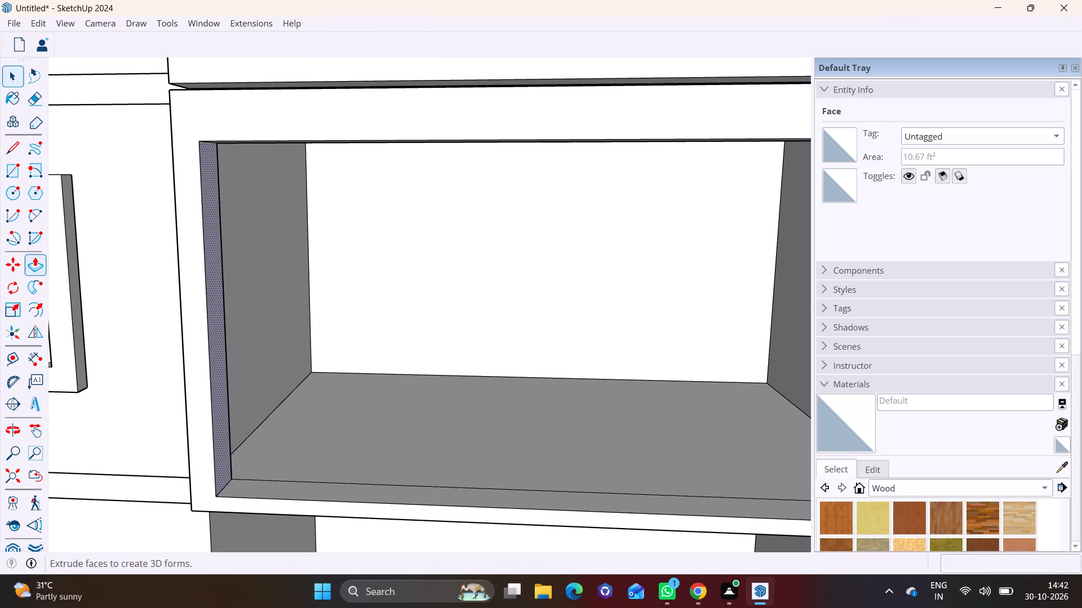
pyautogui.click(41, 267)
pyautogui.click(215, 227)
pyautogui.moveTo(254, 175); pyautogui.dragTo(233, 270, button='middle')
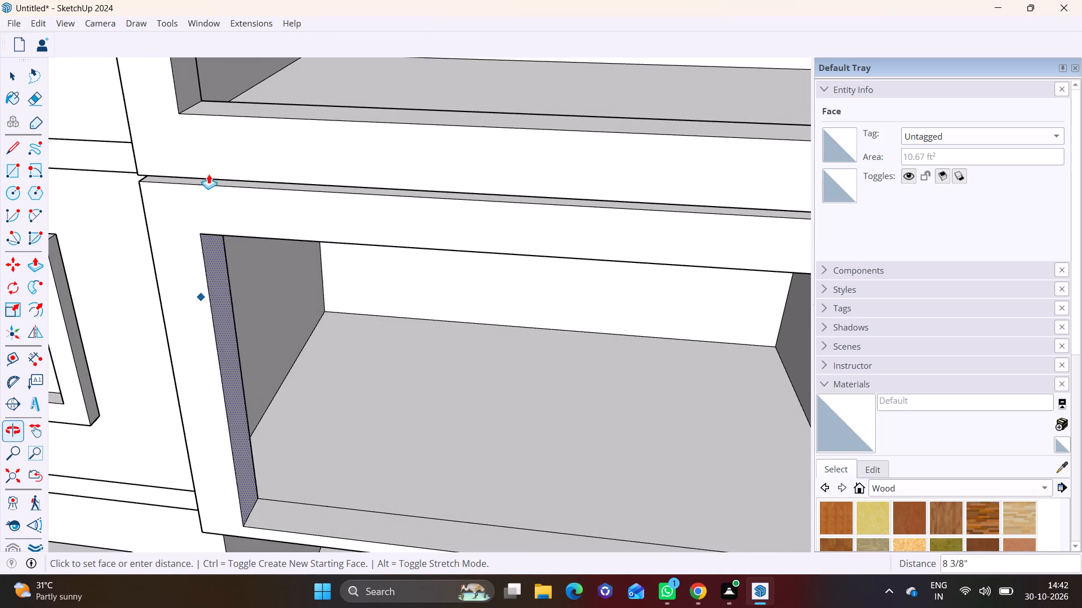
pyautogui.click(177, 100)
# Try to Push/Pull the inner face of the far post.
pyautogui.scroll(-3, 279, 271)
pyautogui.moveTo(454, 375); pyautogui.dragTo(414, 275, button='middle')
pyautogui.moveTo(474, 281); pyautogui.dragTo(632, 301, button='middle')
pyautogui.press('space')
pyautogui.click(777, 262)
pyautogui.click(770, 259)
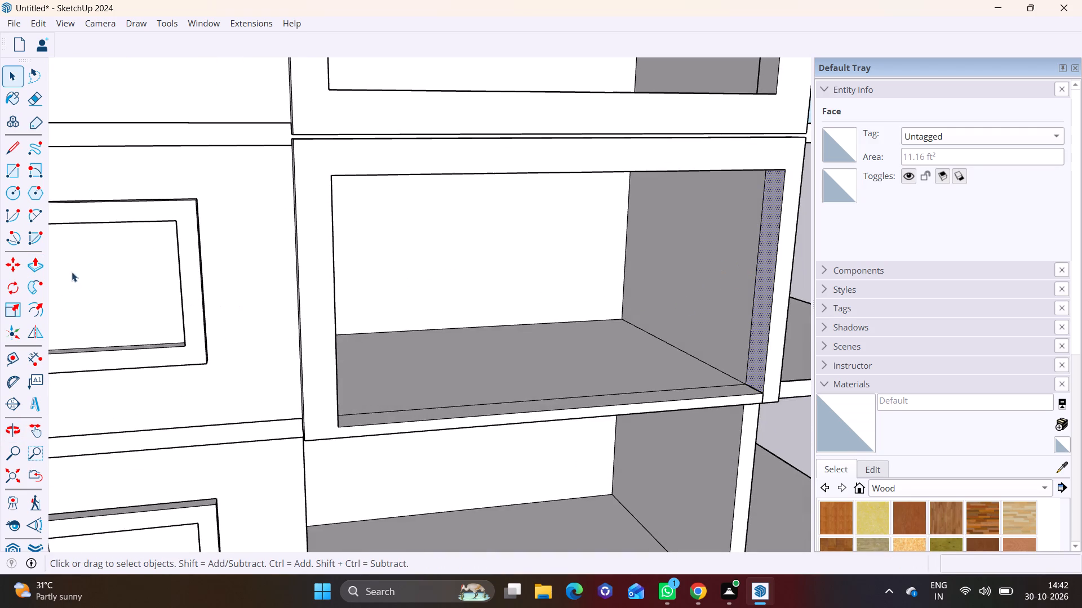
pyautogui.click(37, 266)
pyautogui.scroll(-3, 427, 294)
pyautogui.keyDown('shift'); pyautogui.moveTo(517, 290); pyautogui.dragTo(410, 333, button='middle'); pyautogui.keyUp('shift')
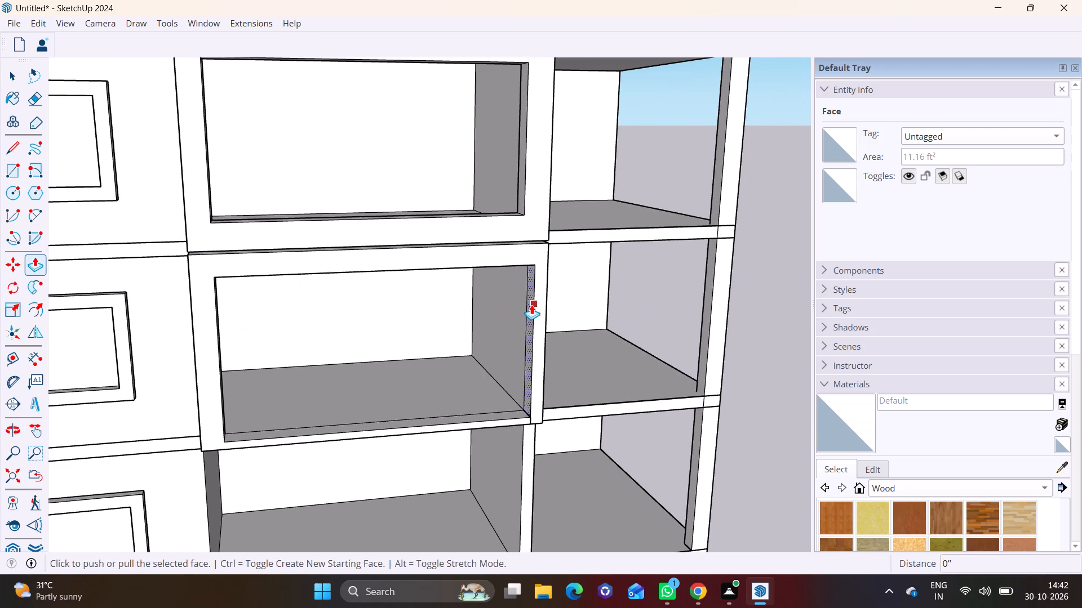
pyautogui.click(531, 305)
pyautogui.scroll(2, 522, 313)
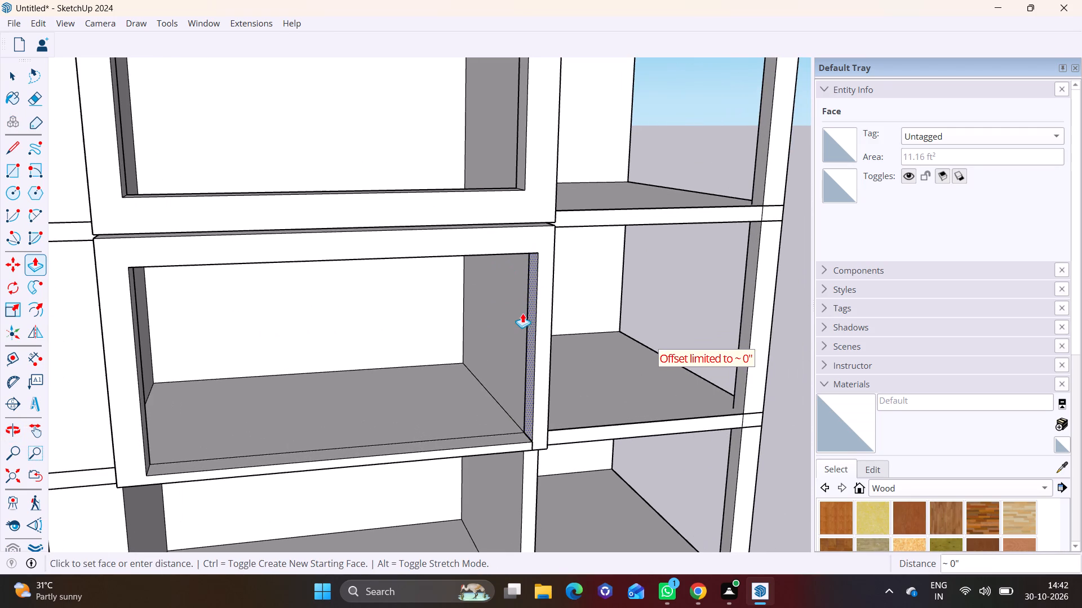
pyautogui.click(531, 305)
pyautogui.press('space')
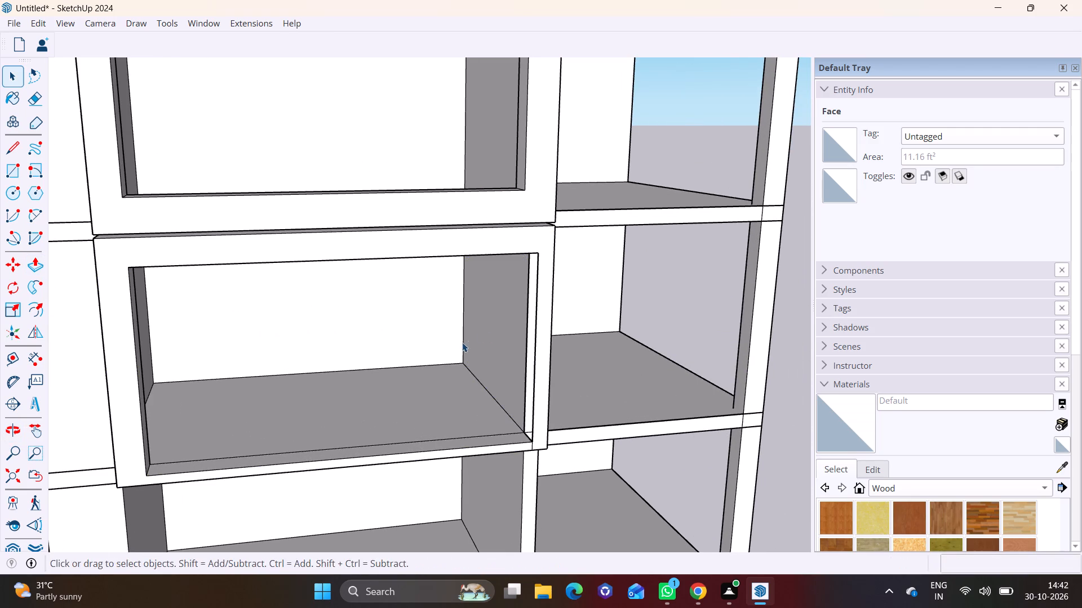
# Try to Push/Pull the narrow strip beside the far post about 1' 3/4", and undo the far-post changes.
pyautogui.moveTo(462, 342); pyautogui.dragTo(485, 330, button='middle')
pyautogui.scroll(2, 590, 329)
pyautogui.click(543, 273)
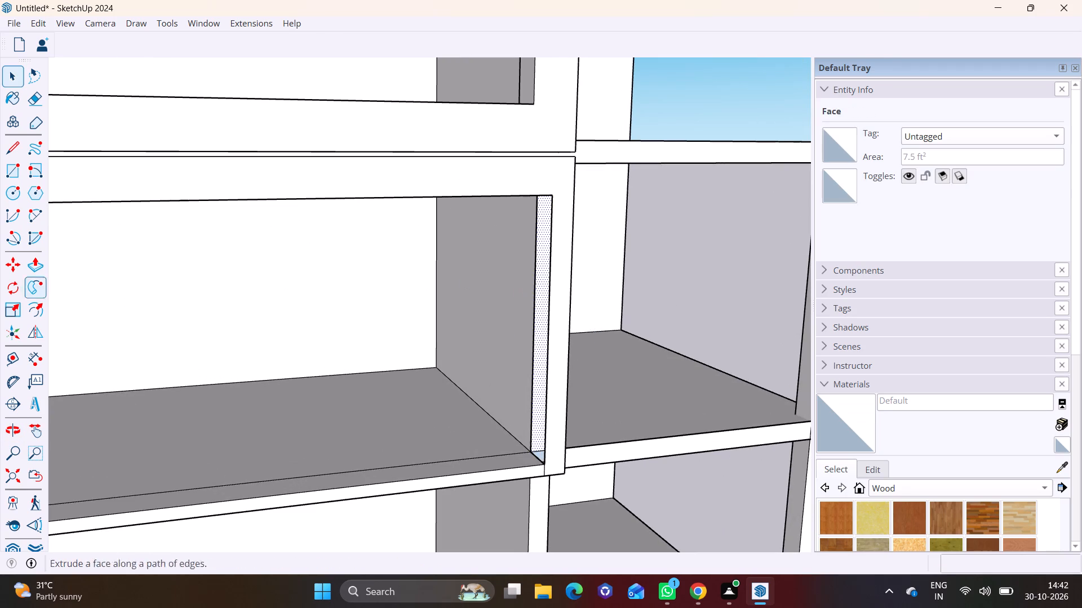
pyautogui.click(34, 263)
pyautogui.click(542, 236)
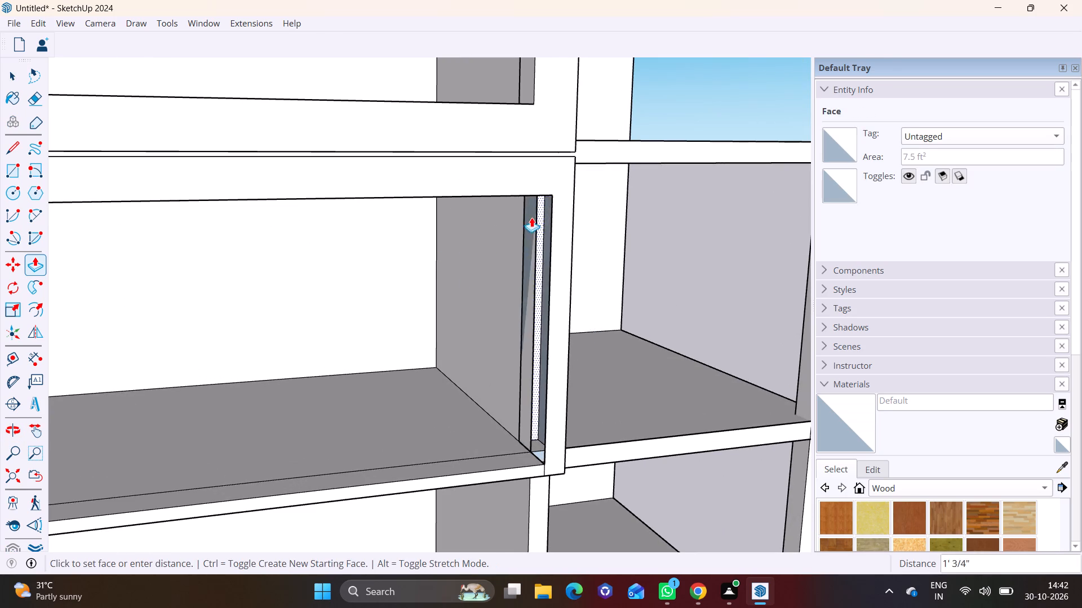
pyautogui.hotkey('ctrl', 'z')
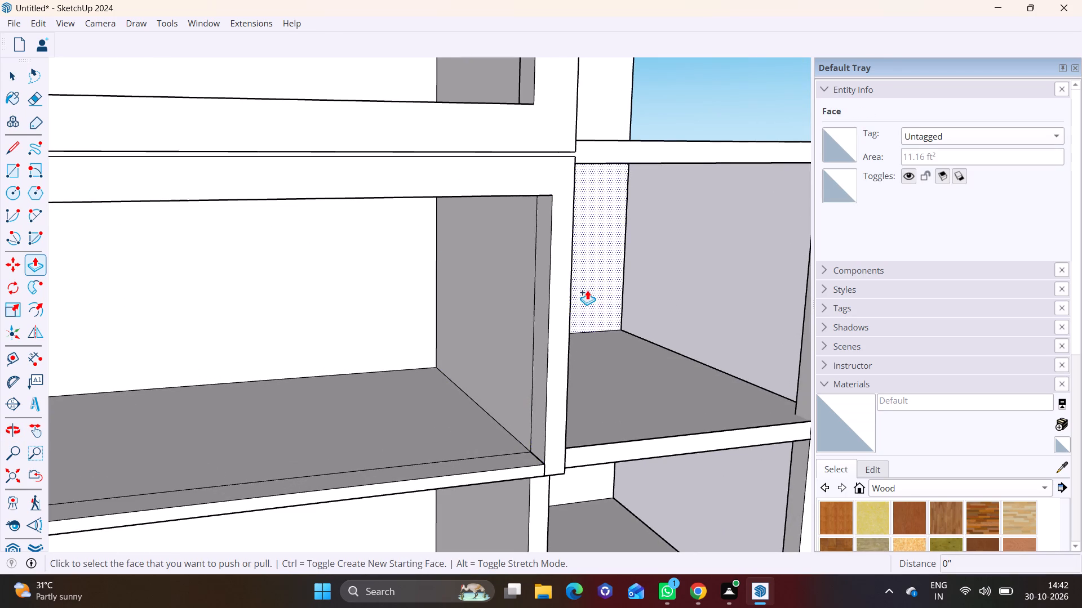
# Push/Pull the far post's inner face about 8 7/16" as a new starting face, aligned with the surround above's inner corner.
pyautogui.moveTo(587, 290); pyautogui.dragTo(597, 289, button='middle')
pyautogui.click(567, 287)
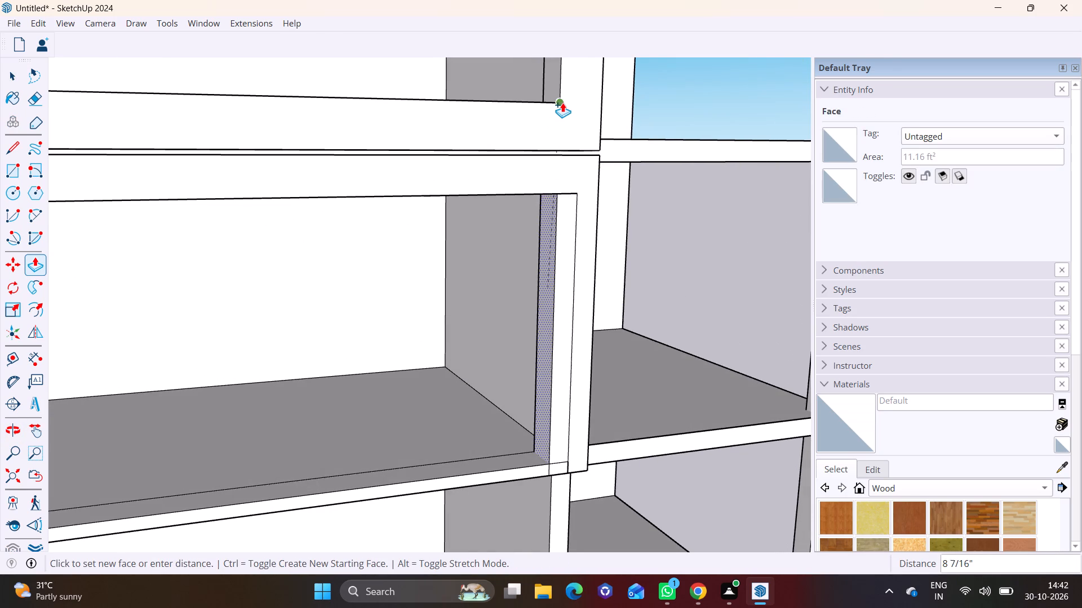
pyautogui.click(566, 101)
# Erase the leftover vertical edge on the front of the widened far post.
pyautogui.moveTo(573, 150); pyautogui.dragTo(500, 148, button='middle')
pyautogui.press('space')
pyautogui.scroll(2, 554, 251)
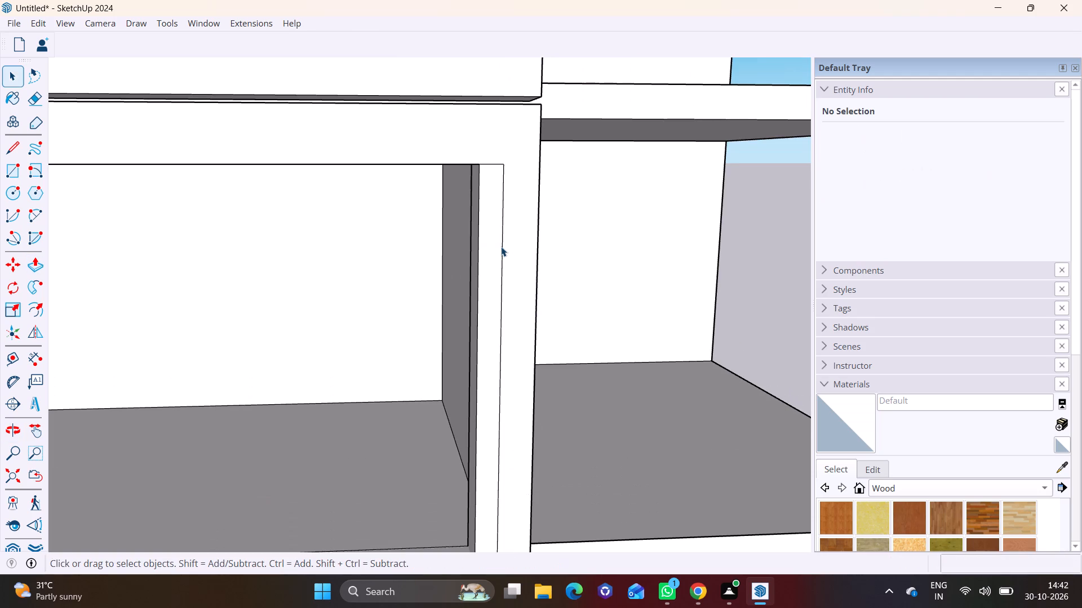
pyautogui.click(501, 247)
pyautogui.rightClick(501, 246)
pyautogui.click(530, 275)
pyautogui.scroll(-3, 465, 307)
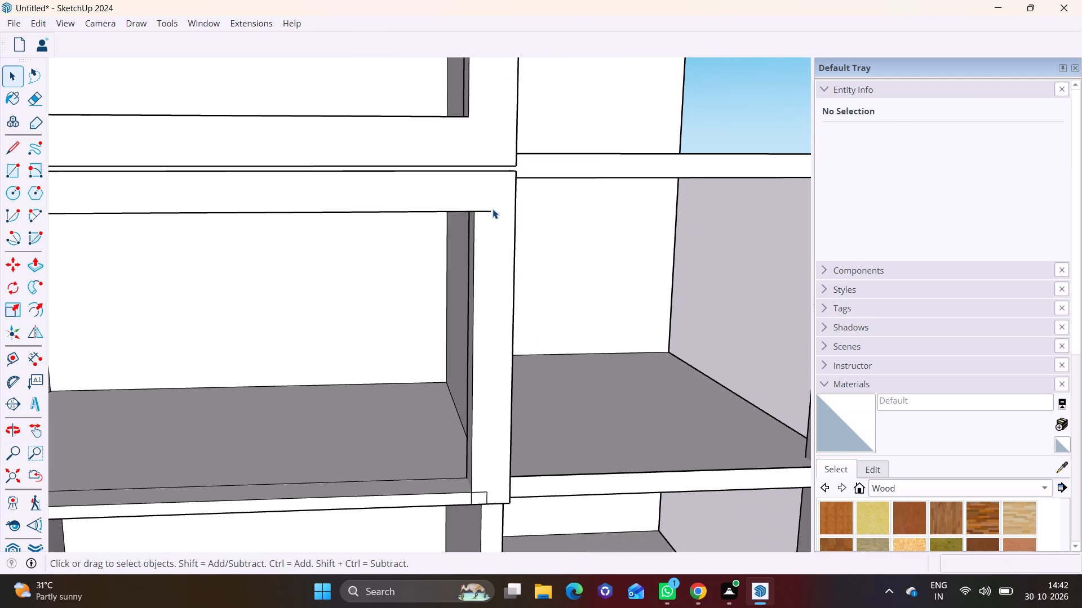
# Erase the leftover short horizontal edge at the top inner corner of the far post.
pyautogui.click(487, 211)
pyautogui.rightClick(487, 211)
pyautogui.click(505, 233)
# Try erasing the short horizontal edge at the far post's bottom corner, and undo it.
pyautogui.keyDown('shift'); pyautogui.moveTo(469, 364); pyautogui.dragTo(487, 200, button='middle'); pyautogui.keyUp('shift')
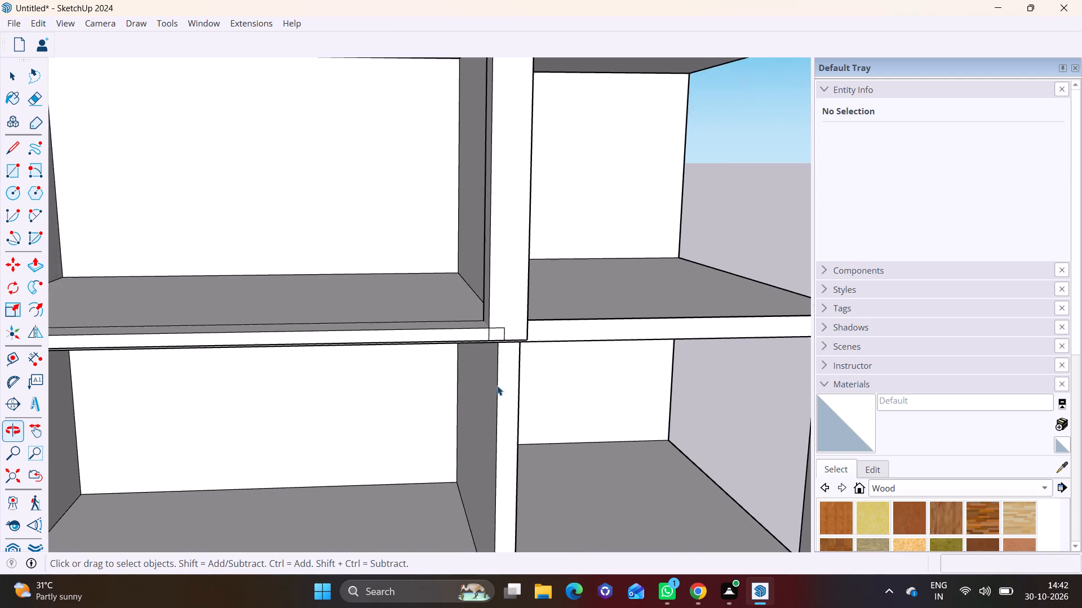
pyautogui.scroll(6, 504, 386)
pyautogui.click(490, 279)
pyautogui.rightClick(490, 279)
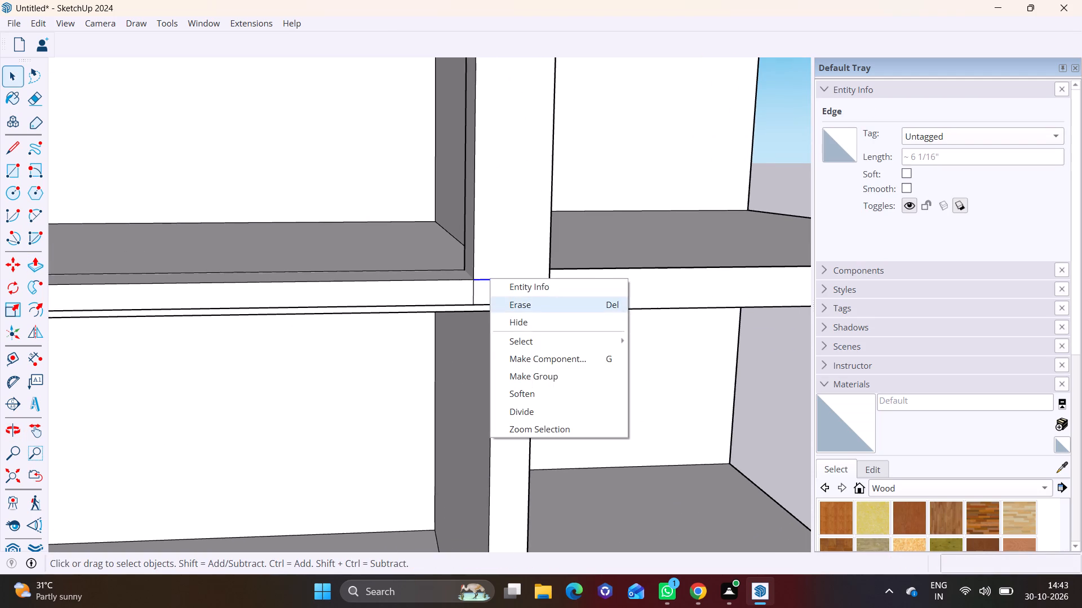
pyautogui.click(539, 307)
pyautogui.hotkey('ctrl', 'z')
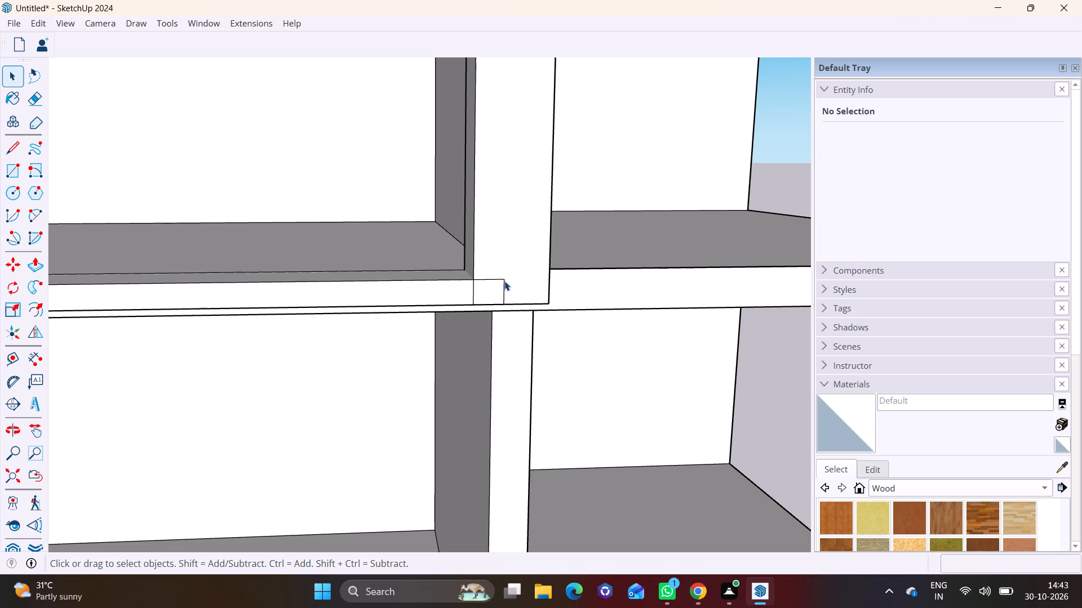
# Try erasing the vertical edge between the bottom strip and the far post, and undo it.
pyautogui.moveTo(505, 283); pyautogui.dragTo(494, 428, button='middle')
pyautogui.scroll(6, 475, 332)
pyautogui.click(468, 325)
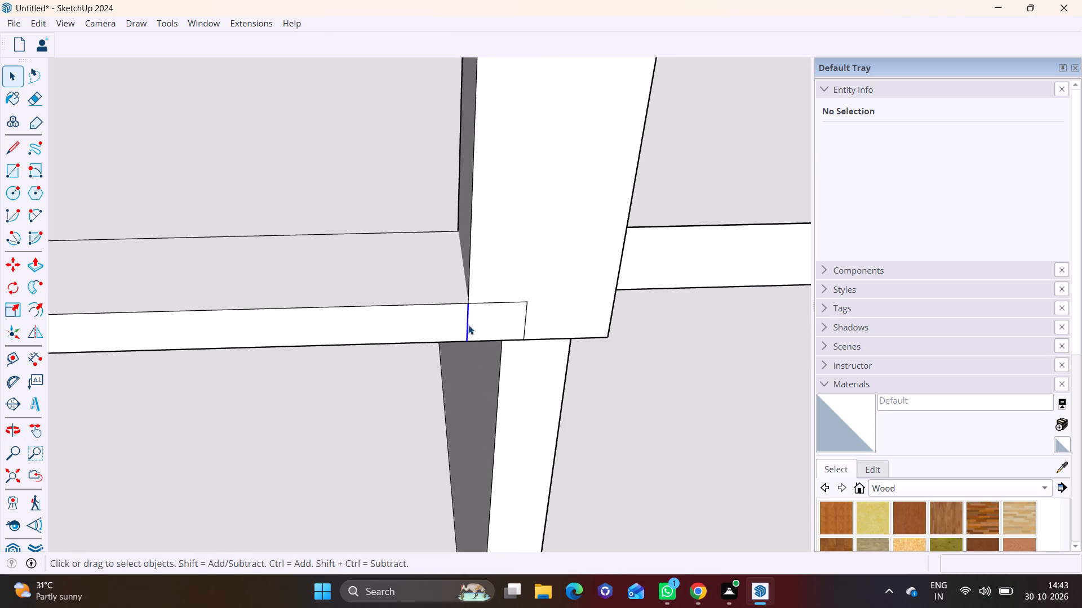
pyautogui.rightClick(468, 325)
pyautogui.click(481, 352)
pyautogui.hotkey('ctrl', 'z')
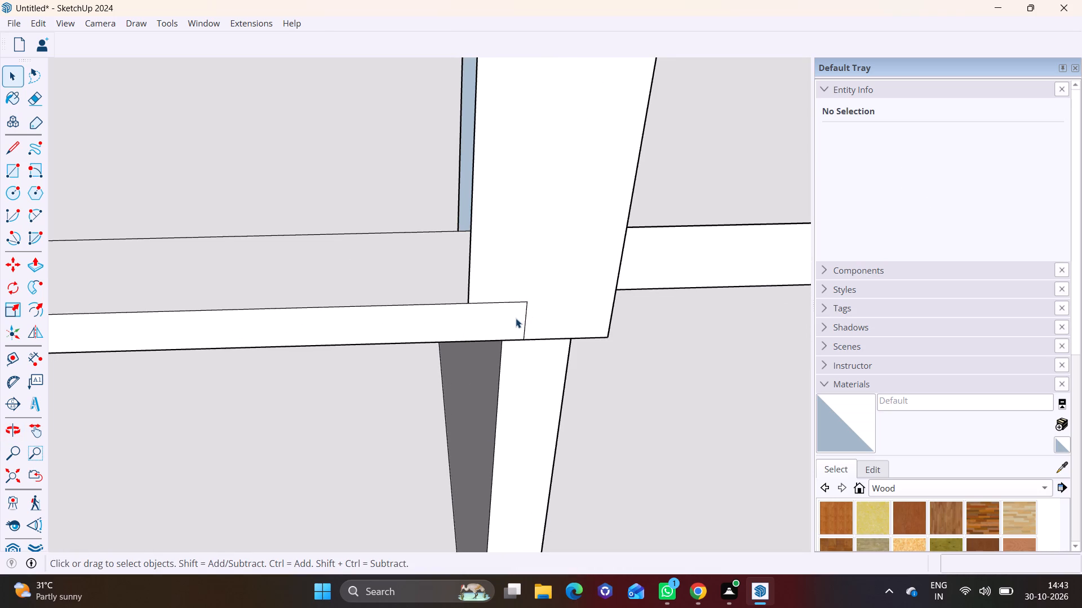
# Erase the outer short vertical edge of the small rectangle at the far post's bottom corner.
pyautogui.click(526, 315)
pyautogui.rightClick(526, 315)
pyautogui.click(555, 347)
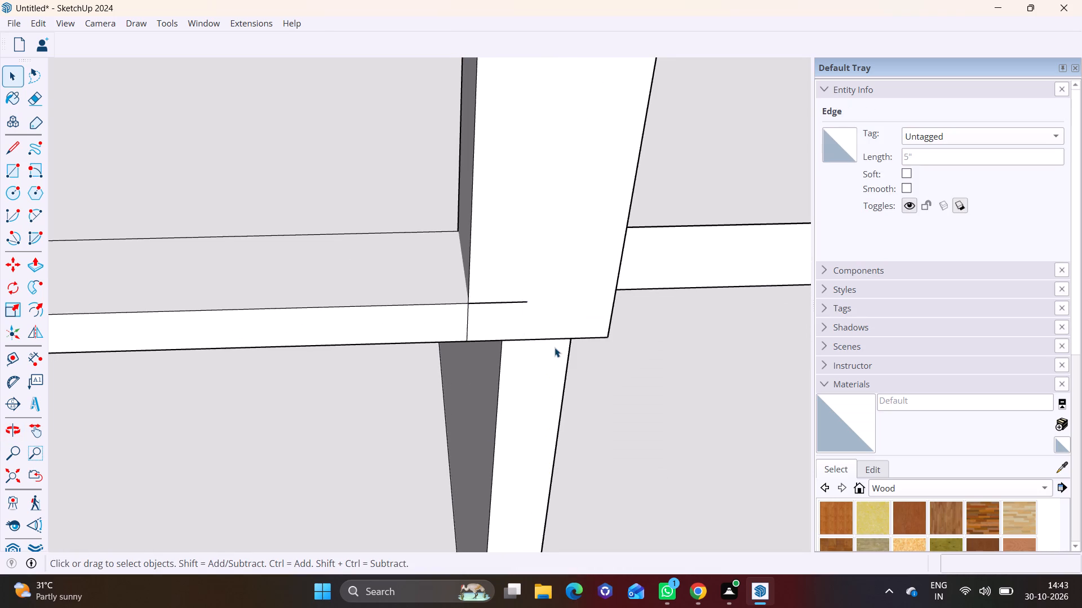
# Push/Pull the top face of this surround's bottom strip upward about 1' 2 13/16".
pyautogui.scroll(-8, 555, 347)
pyautogui.moveTo(482, 338); pyautogui.dragTo(456, 226, button='middle')
pyautogui.scroll(-4, 444, 221)
pyautogui.keyDown('shift'); pyautogui.moveTo(444, 221); pyautogui.dragTo(636, 267, button='middle'); pyautogui.keyUp('shift')
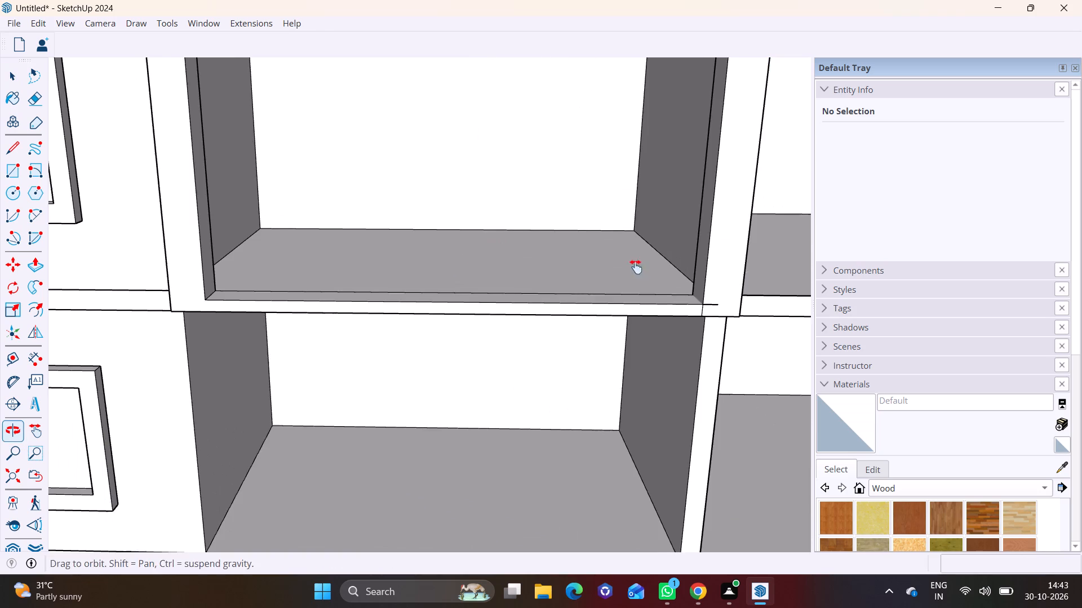
pyautogui.keyDown('shift'); pyautogui.moveTo(636, 267); pyautogui.dragTo(636, 267, button='middle'); pyautogui.keyUp('shift')
pyautogui.moveTo(471, 286); pyautogui.dragTo(419, 335, button='middle')
pyautogui.press('space')
pyautogui.scroll(2, 414, 338)
pyautogui.click(410, 318)
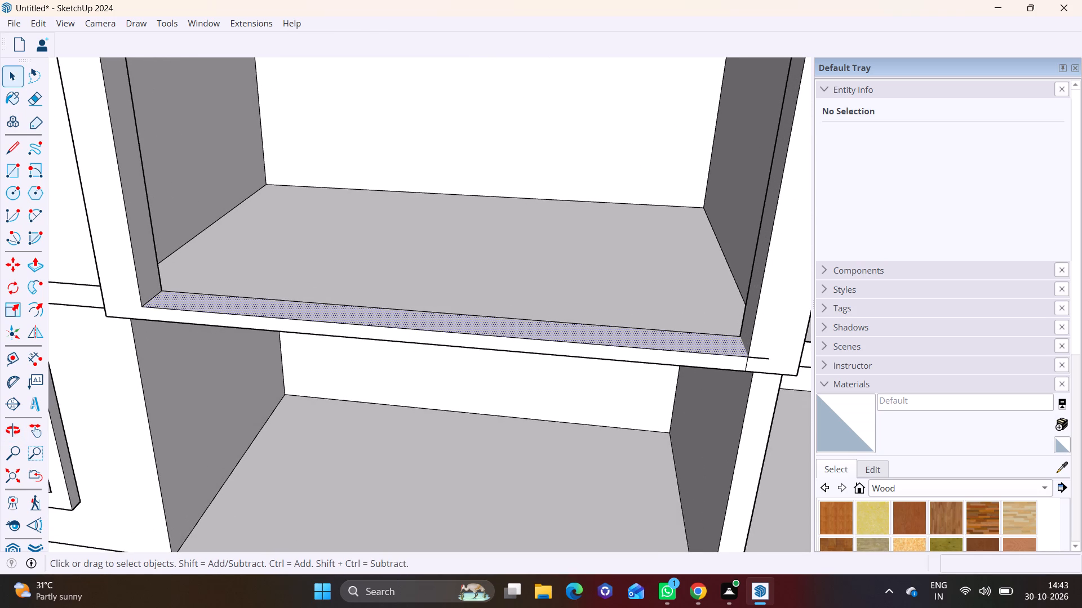
pyautogui.click(36, 260)
pyautogui.click(175, 298)
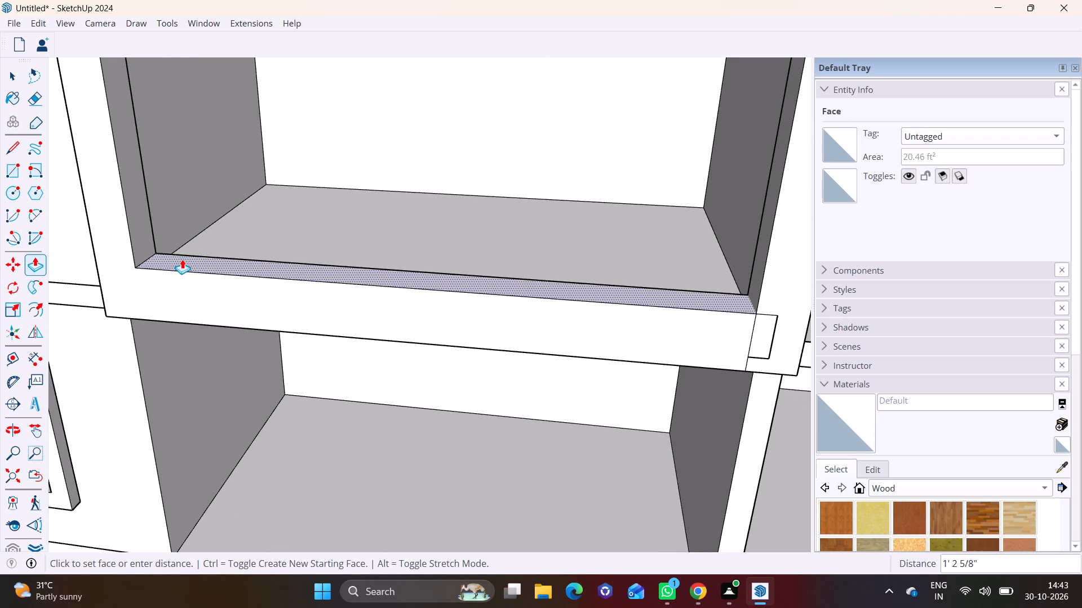
pyautogui.click(182, 258)
# Examine the projecting surrounds on all storeys from the front and the side of the building.
pyautogui.scroll(-8, 243, 311)
pyautogui.moveTo(248, 268); pyautogui.dragTo(326, 128, button='middle')
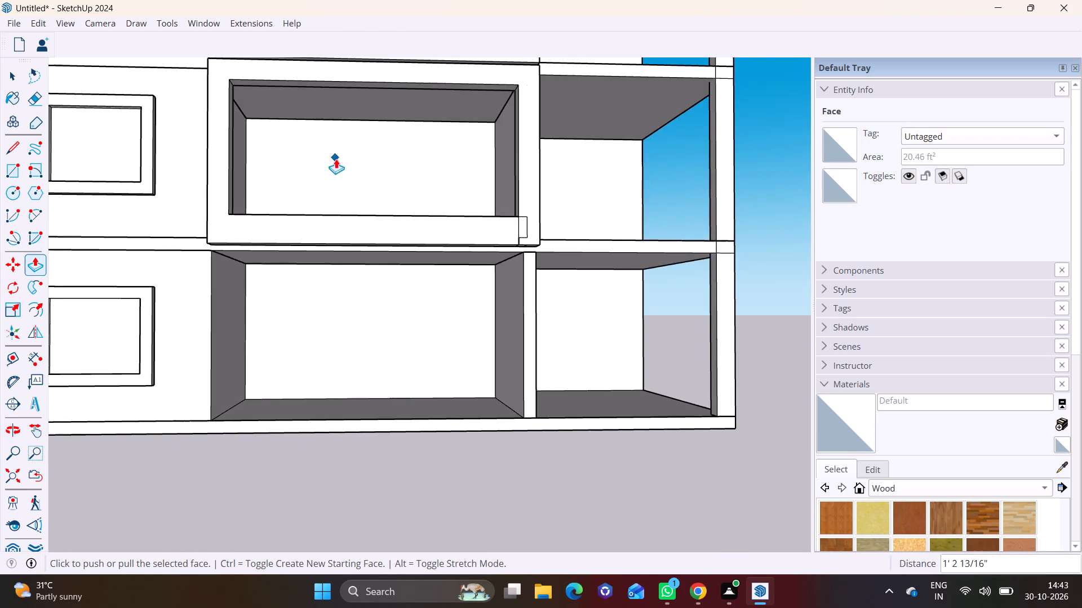
pyautogui.scroll(-6, 336, 176)
pyautogui.scroll(-7, 303, 264)
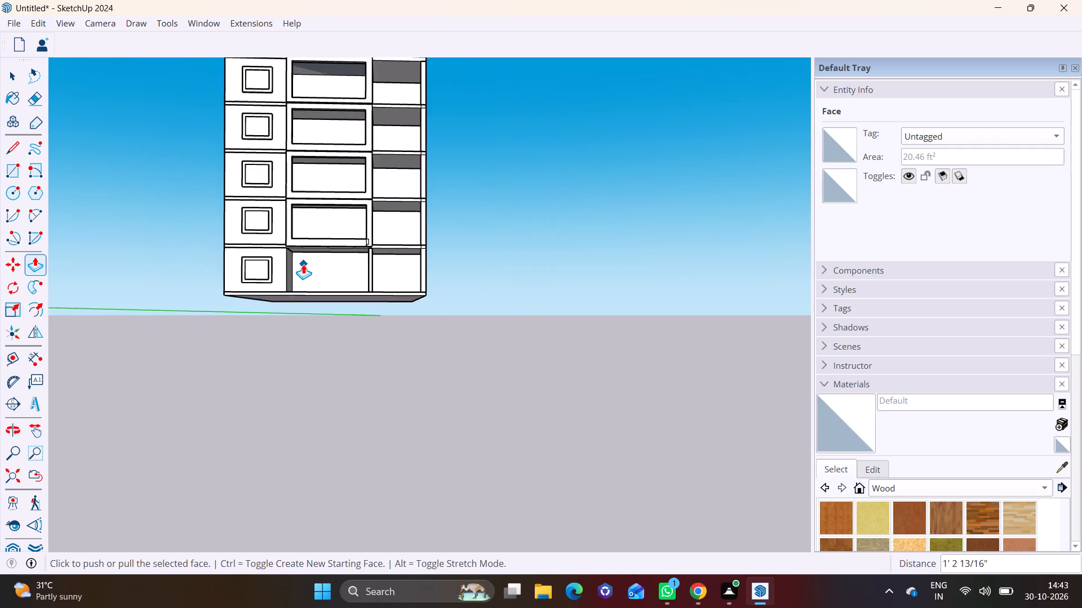
pyautogui.keyDown('shift'); pyautogui.moveTo(303, 264); pyautogui.dragTo(280, 362, button='middle'); pyautogui.keyUp('shift')
pyautogui.moveTo(307, 341); pyautogui.dragTo(132, 400, button='middle')
pyautogui.scroll(3, 321, 359)
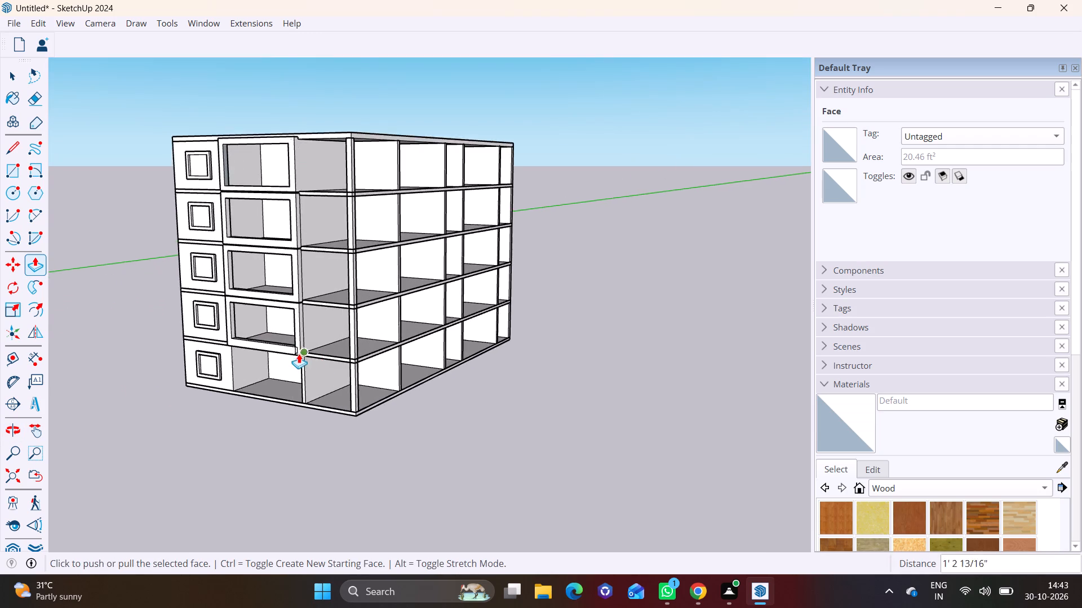
pyautogui.scroll(2, 299, 354)
pyautogui.keyDown('shift'); pyautogui.moveTo(315, 198); pyautogui.dragTo(354, 280, button='middle'); pyautogui.keyUp('shift')
pyautogui.scroll(3, 317, 237)
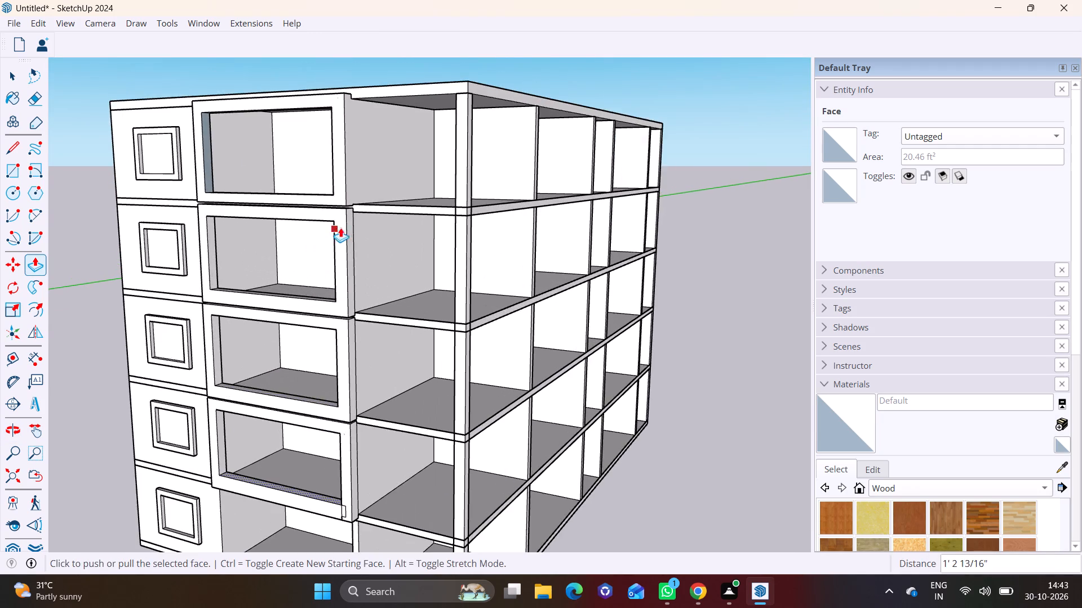
pyautogui.moveTo(343, 226); pyautogui.dragTo(244, 226, button='middle')
pyautogui.scroll(7, 287, 173)
pyautogui.keyDown('shift'); pyautogui.moveTo(287, 173); pyautogui.dragTo(276, 254, button='middle'); pyautogui.keyUp('shift')
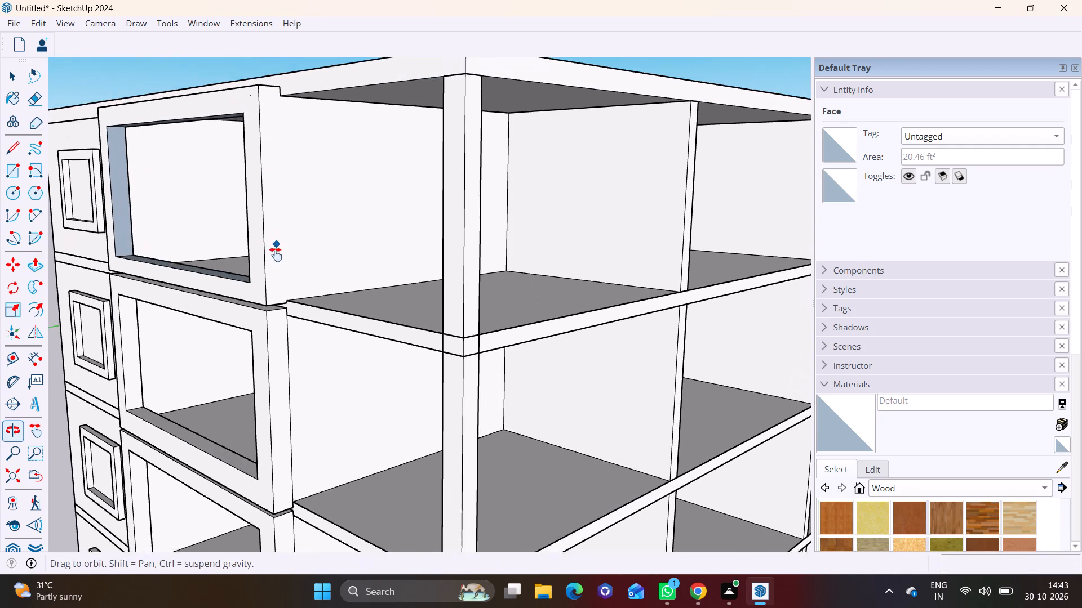
pyautogui.keyDown('shift'); pyautogui.moveTo(276, 254); pyautogui.dragTo(273, 269, button='middle'); pyautogui.keyUp('shift')
pyautogui.moveTo(316, 406); pyautogui.dragTo(57, 347, button='middle')
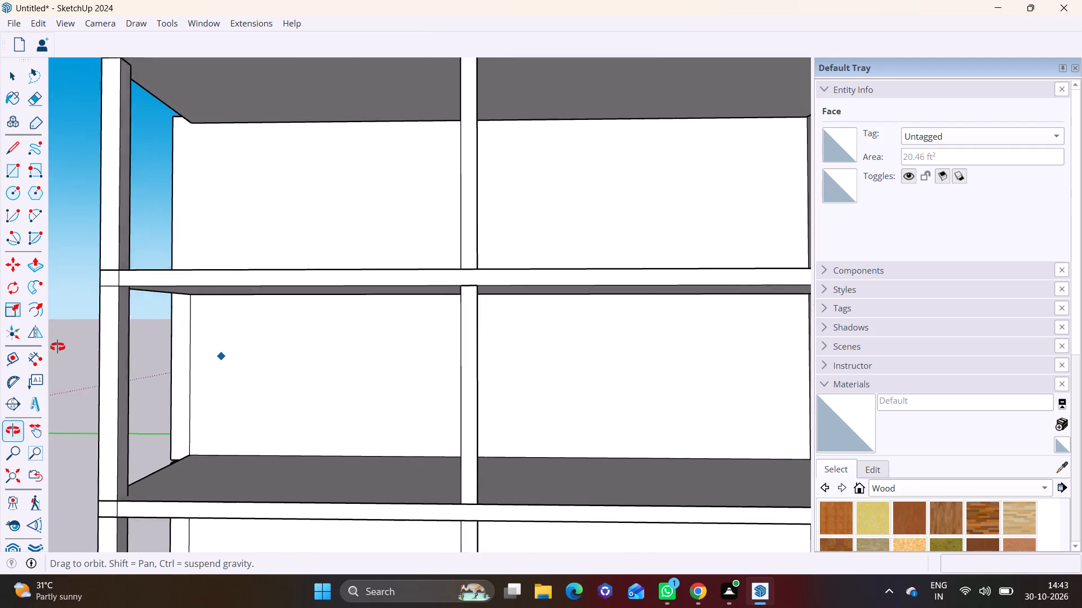
pyautogui.moveTo(57, 347); pyautogui.dragTo(509, 354, button='middle')
pyautogui.scroll(-8, 121, 303)
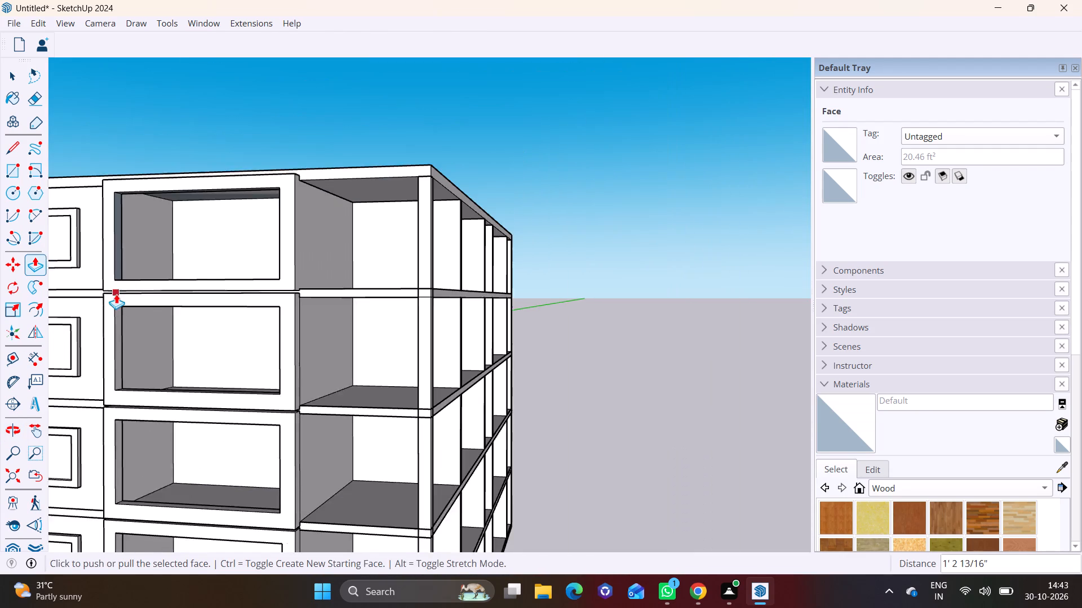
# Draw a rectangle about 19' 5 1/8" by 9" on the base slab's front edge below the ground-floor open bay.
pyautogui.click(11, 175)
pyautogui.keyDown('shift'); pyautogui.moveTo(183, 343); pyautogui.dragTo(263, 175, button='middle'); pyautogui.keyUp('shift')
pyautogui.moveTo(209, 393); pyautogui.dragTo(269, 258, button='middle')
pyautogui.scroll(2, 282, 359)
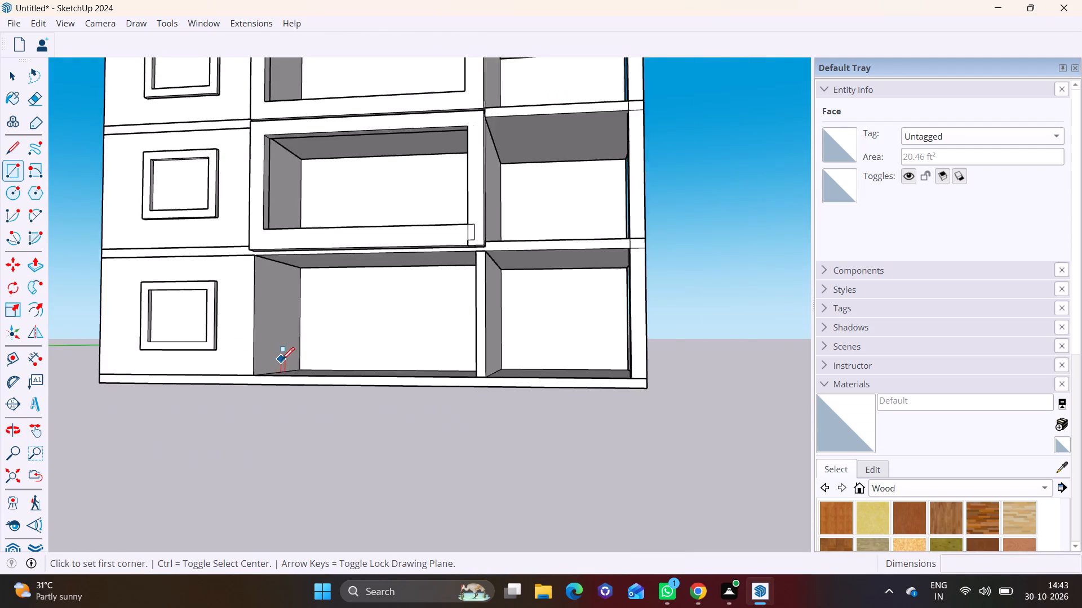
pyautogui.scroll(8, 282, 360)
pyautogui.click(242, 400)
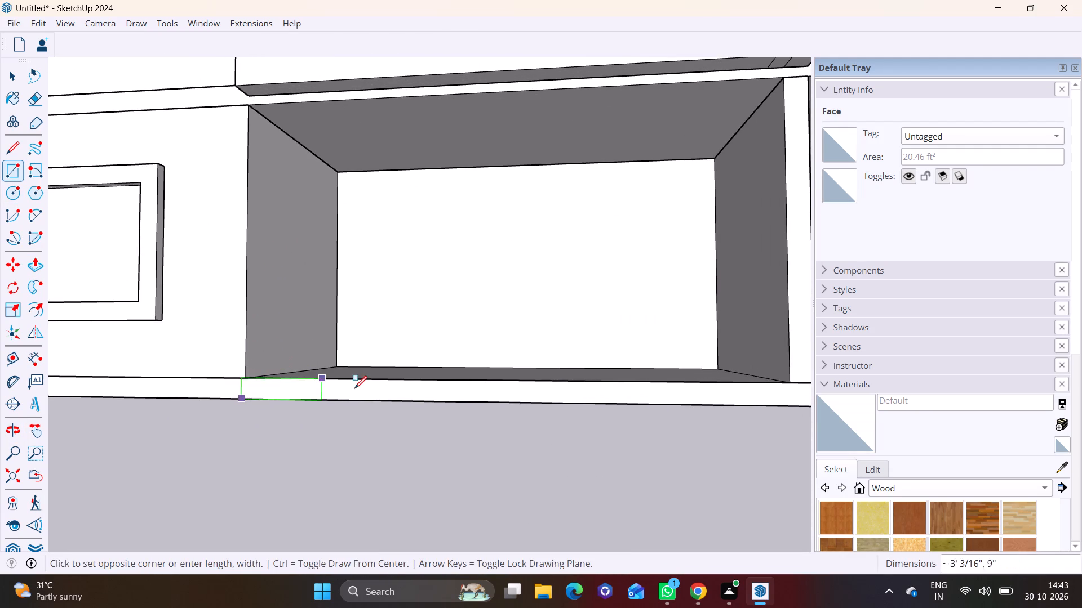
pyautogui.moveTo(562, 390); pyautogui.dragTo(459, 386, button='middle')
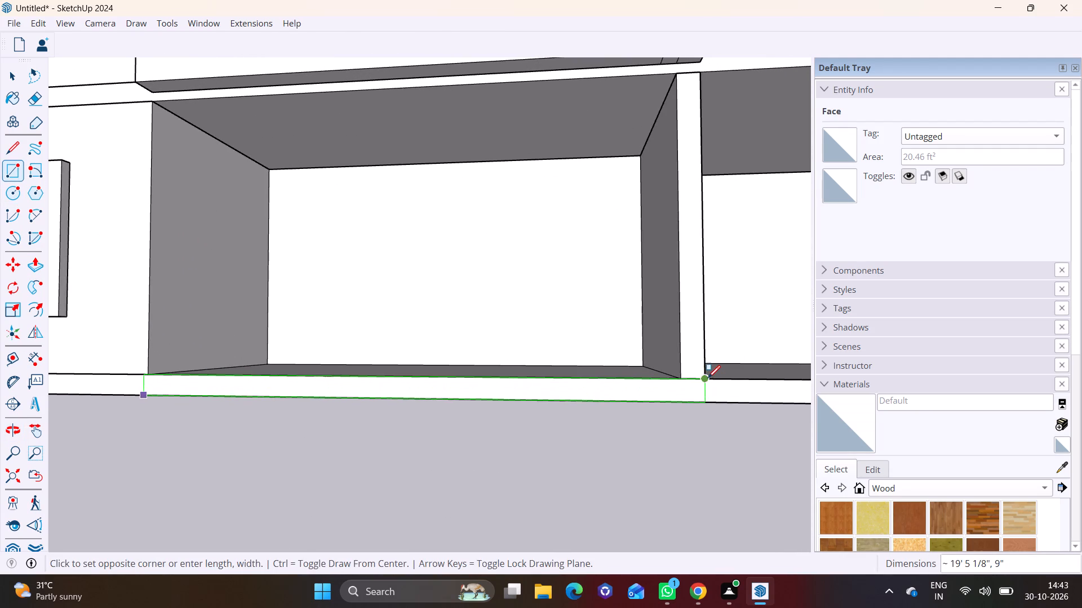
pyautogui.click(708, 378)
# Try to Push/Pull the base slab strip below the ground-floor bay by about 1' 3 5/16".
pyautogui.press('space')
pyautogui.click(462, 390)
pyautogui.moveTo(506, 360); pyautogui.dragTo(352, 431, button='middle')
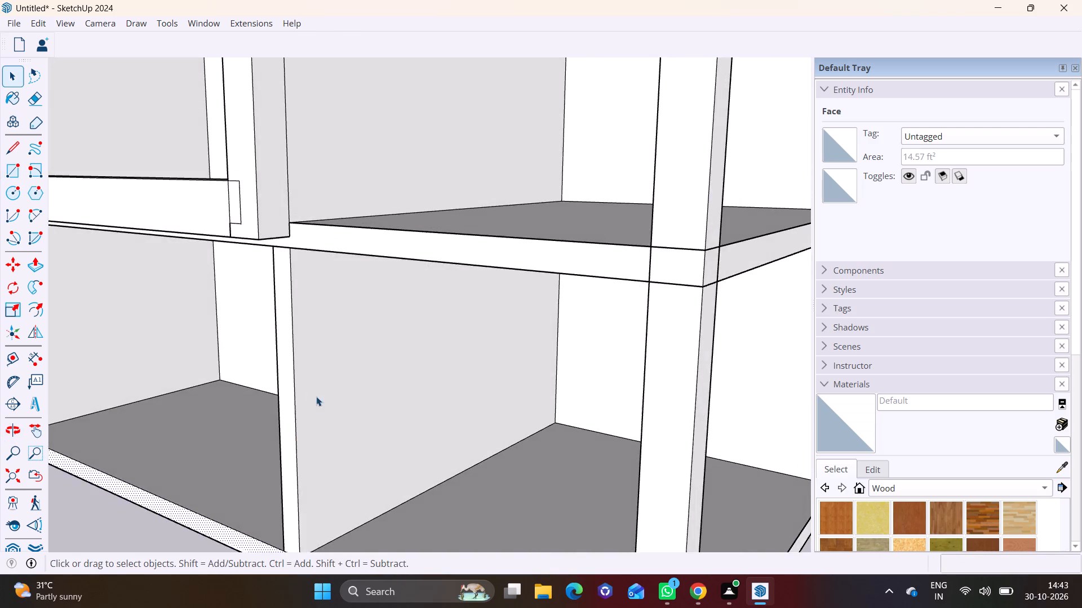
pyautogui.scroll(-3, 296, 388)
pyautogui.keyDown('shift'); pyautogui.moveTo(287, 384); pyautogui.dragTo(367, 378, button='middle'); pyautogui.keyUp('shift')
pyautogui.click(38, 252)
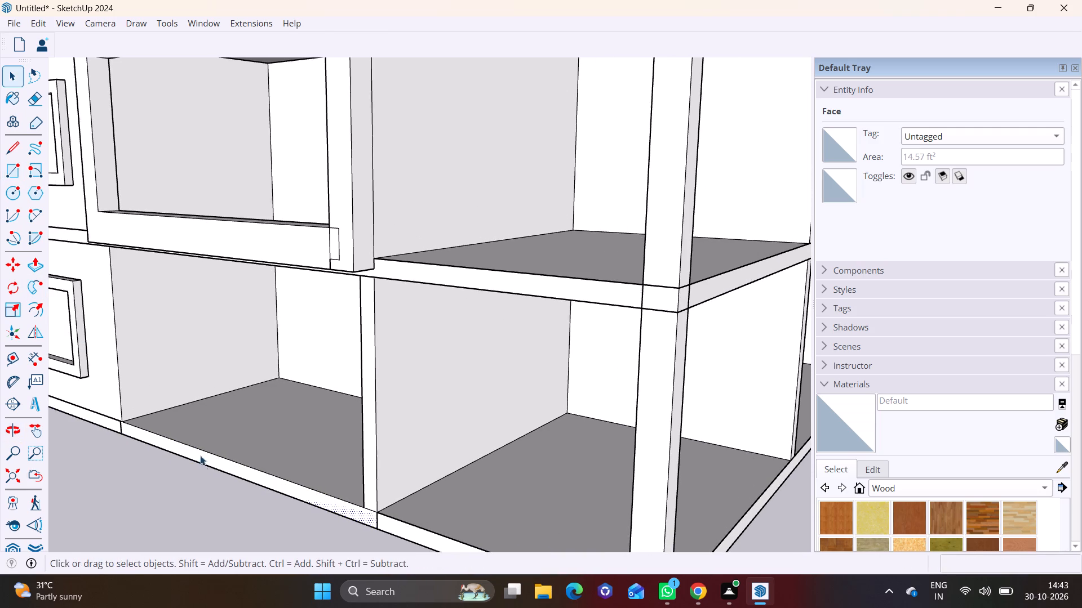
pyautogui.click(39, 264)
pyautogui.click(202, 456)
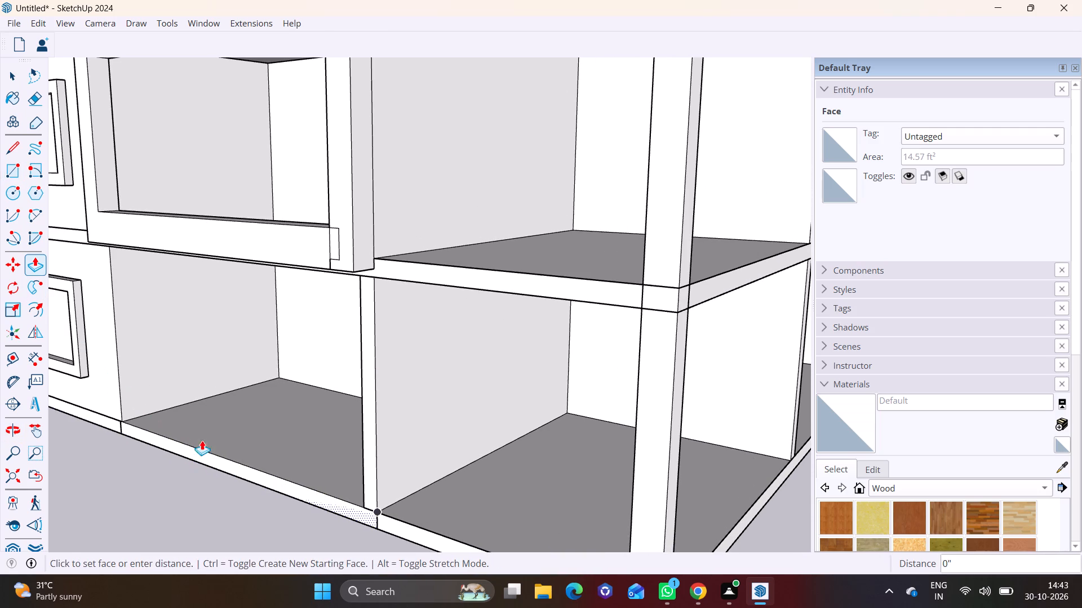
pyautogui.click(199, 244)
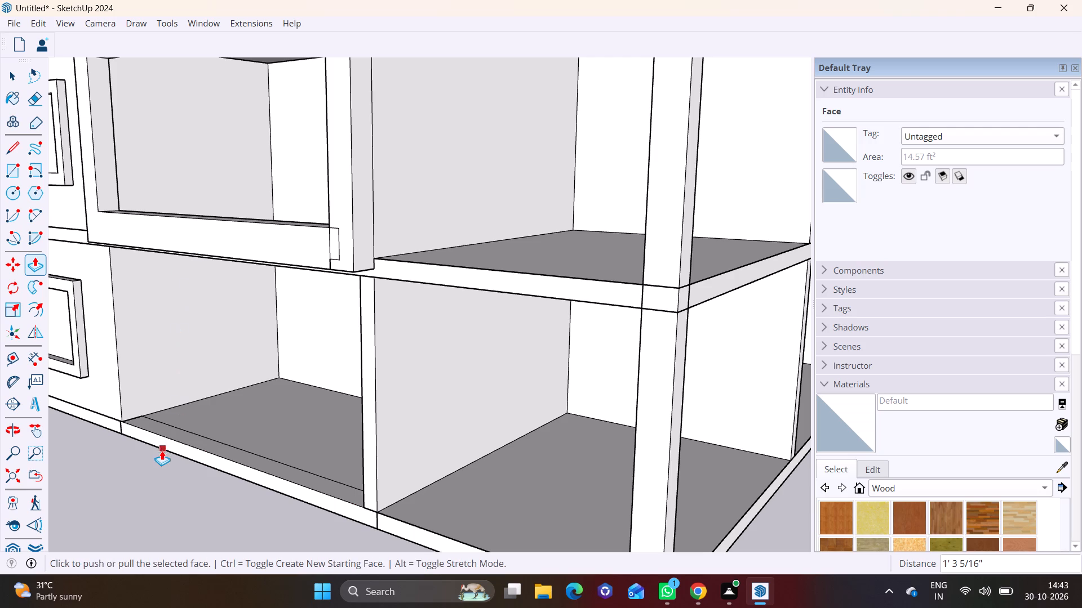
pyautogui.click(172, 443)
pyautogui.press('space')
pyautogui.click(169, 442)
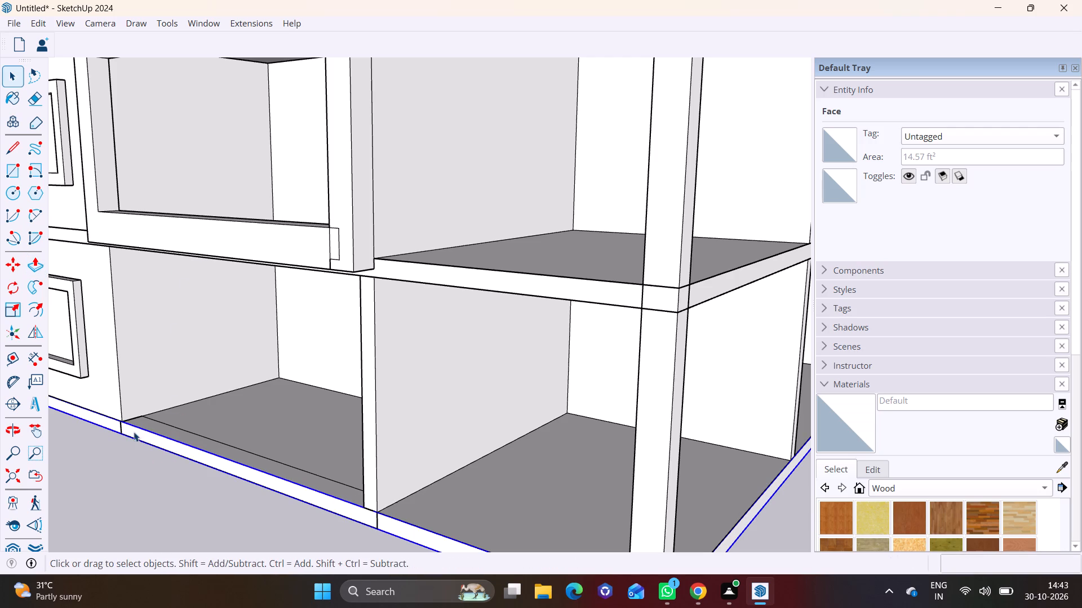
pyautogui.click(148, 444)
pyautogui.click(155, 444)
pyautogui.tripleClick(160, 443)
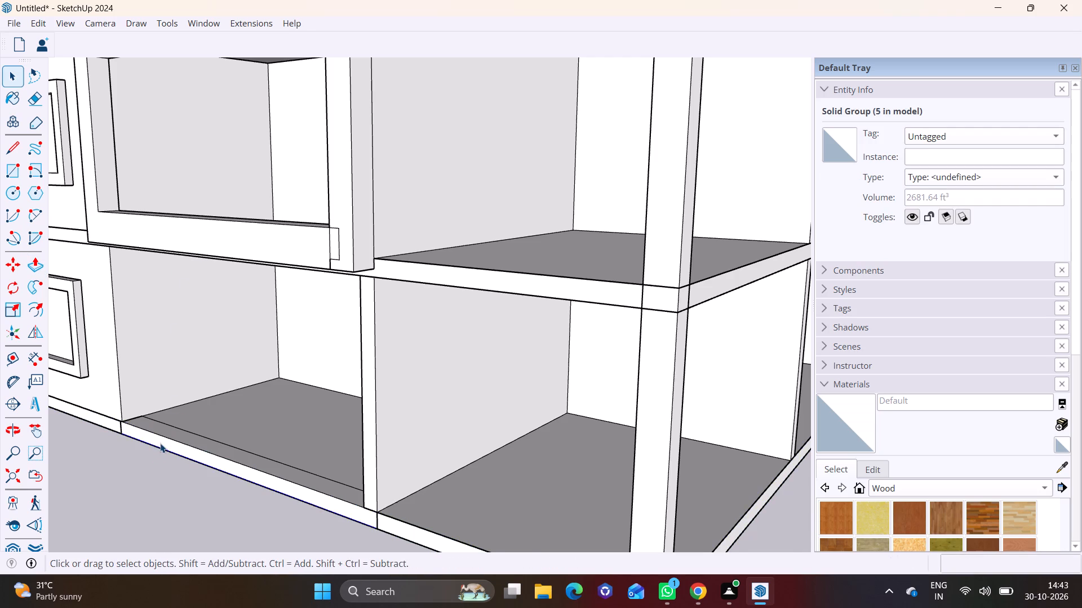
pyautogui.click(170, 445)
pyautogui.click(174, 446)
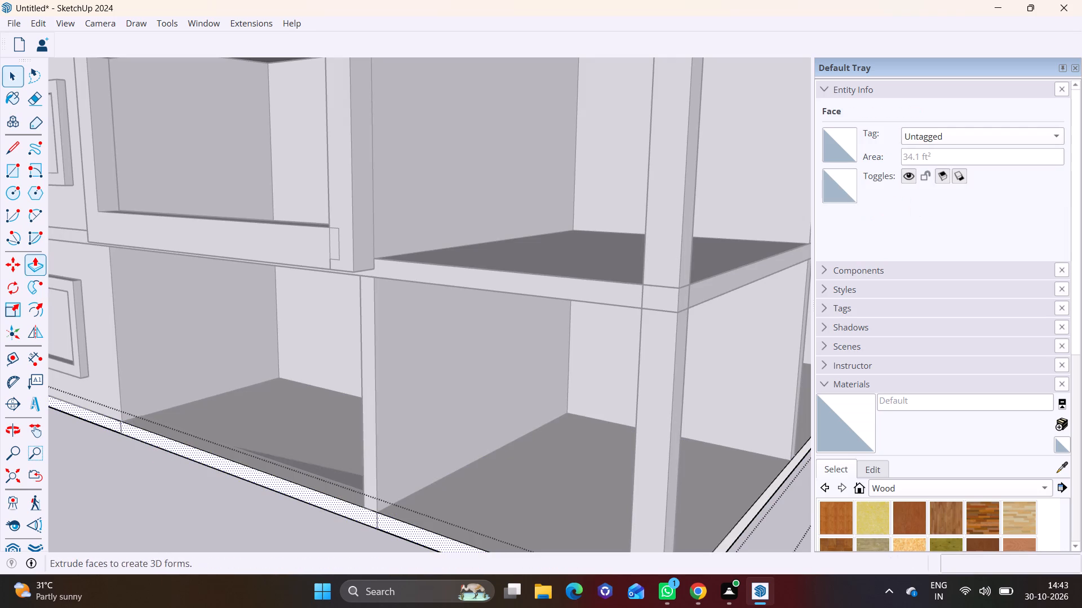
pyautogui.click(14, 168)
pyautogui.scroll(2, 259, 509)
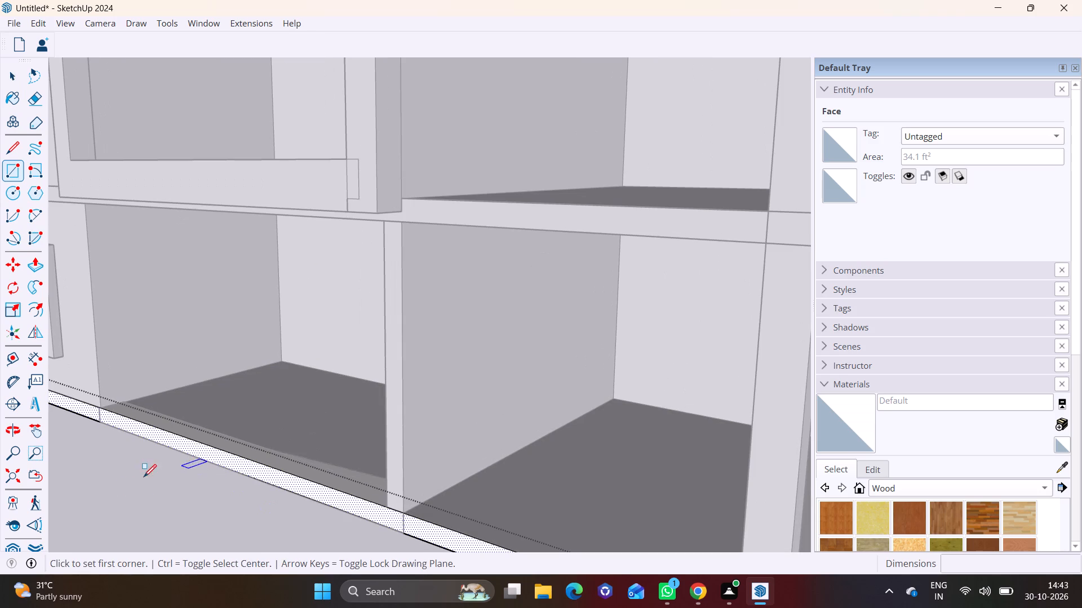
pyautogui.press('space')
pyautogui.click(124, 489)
# Redraw the rectangle on the base slab's front edge, from the ground-floor bay's near wall to the post's outer edge.
pyautogui.click(16, 171)
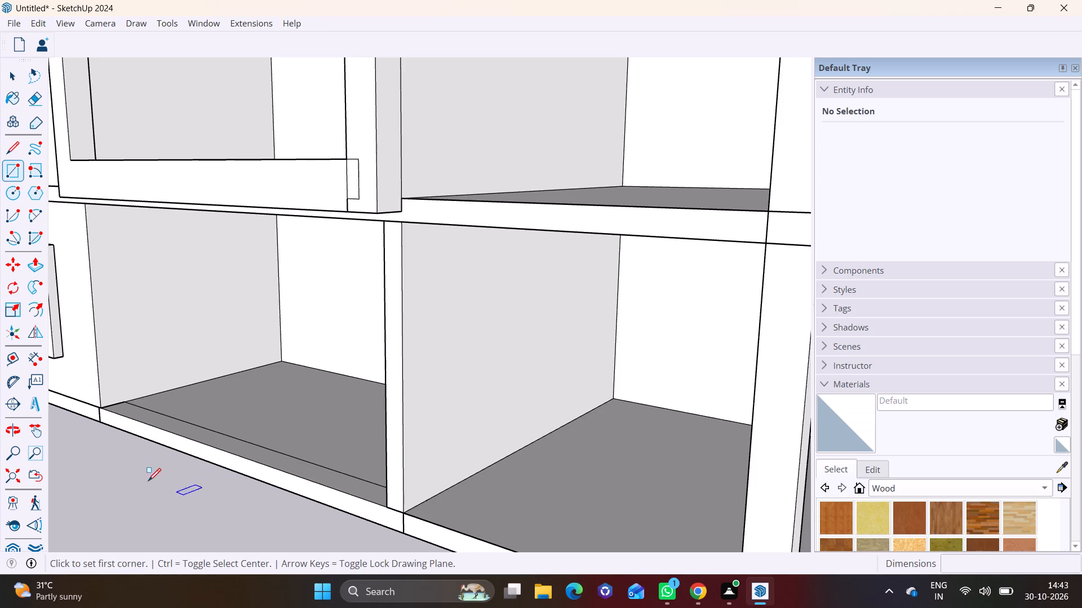
pyautogui.click(103, 424)
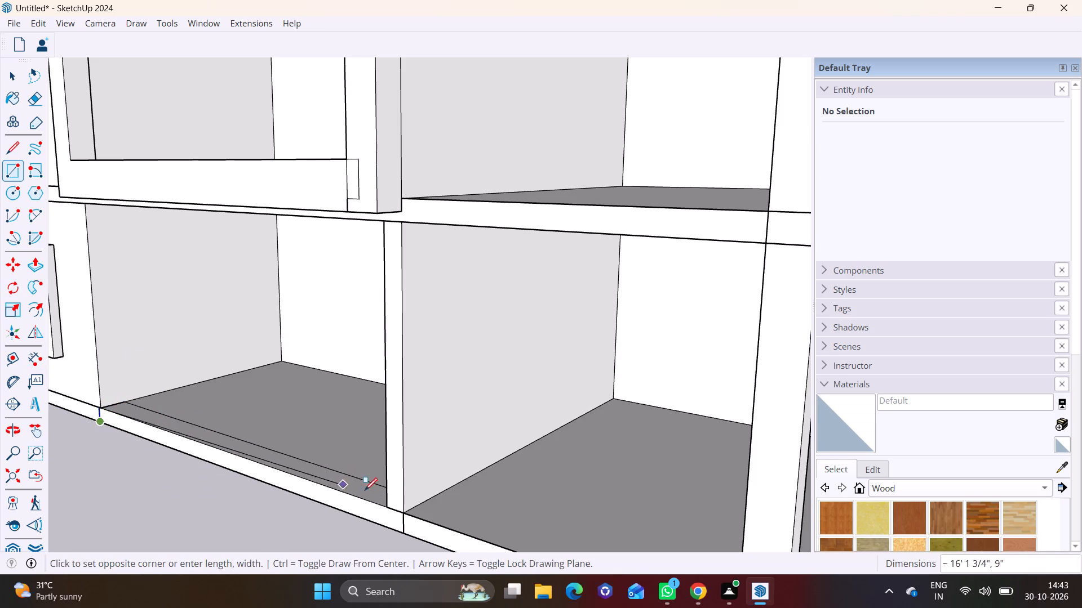
pyautogui.click(402, 516)
# Push/Pull the ground-floor base strip outward 1' 2 3/16", aligned with the front of the surround above.
pyautogui.press('space')
pyautogui.click(360, 513)
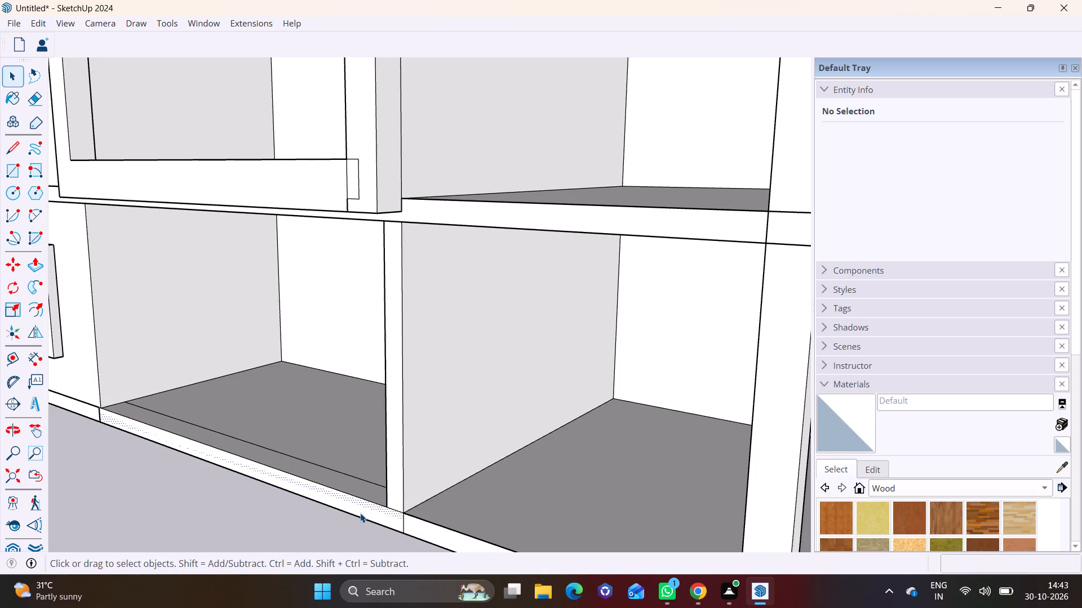
pyautogui.click(29, 263)
pyautogui.click(172, 441)
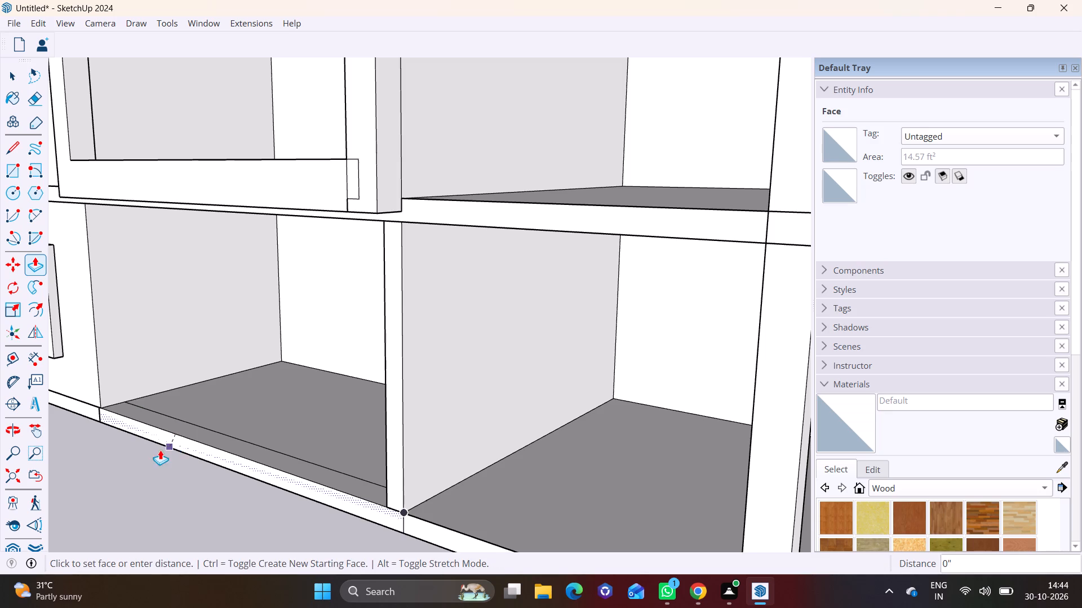
pyautogui.click(62, 193)
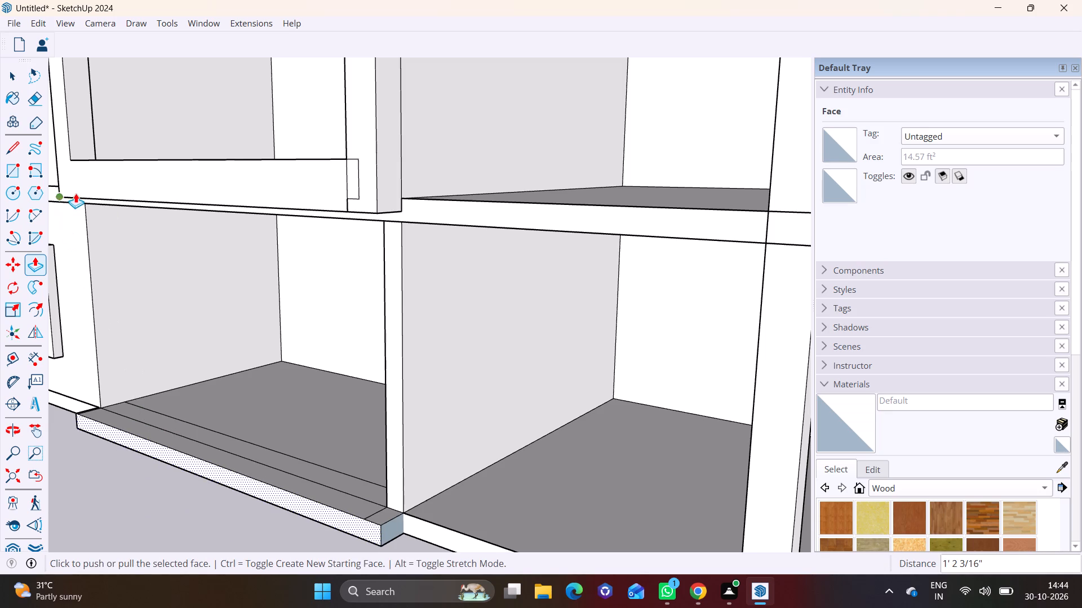
# Push/Pull the small end face at the projecting base strip's far end up 10' 2 1/8" into a post reaching the surround above.
pyautogui.press('space')
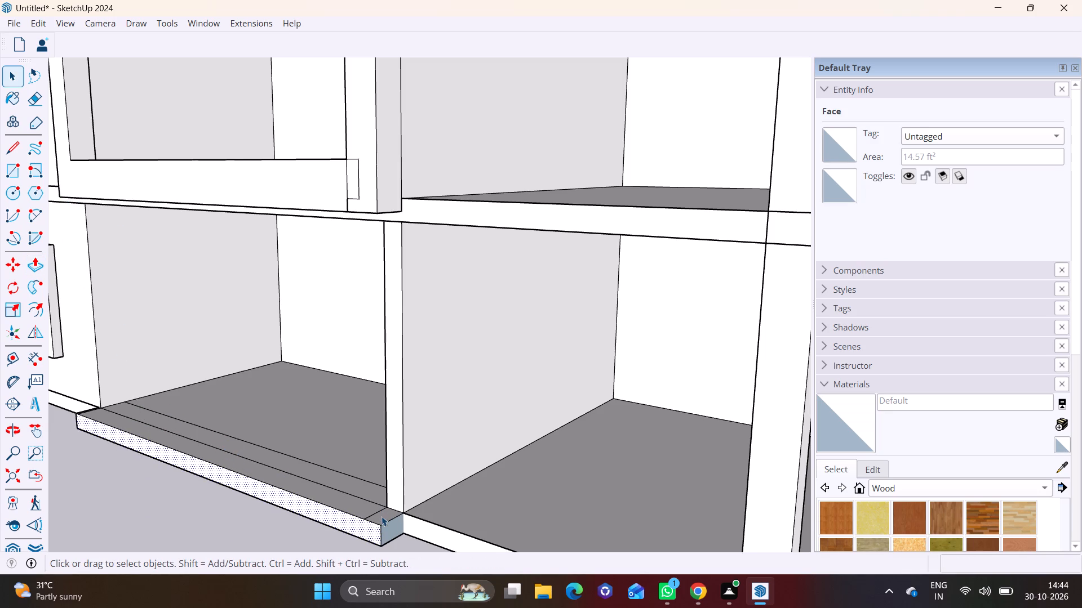
pyautogui.click(382, 516)
pyautogui.click(30, 266)
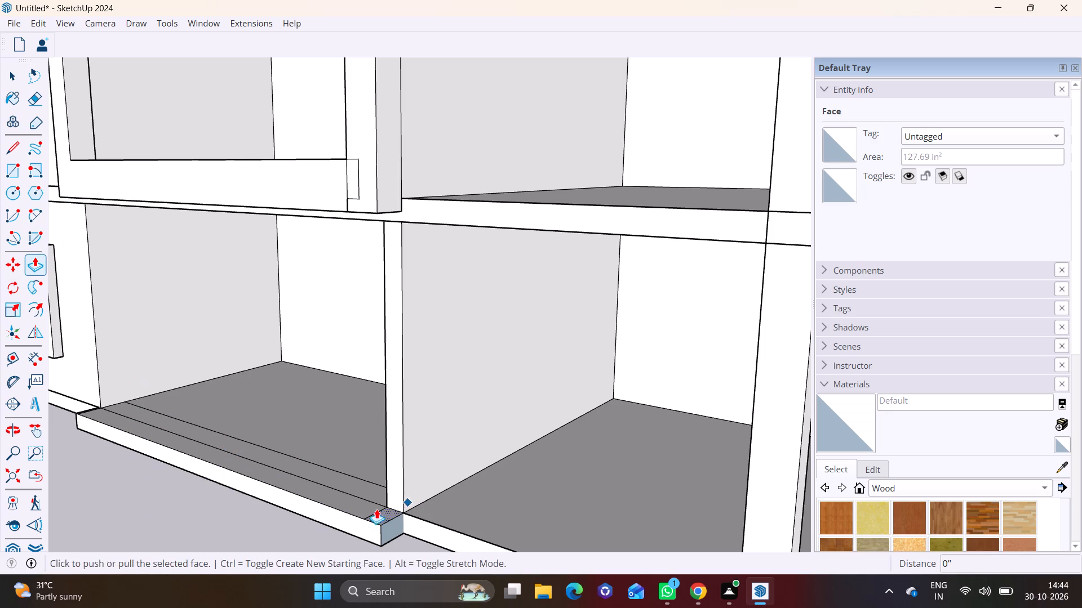
pyautogui.click(383, 514)
pyautogui.moveTo(347, 212); pyautogui.dragTo(423, 117, button='middle')
pyautogui.scroll(7, 428, 154)
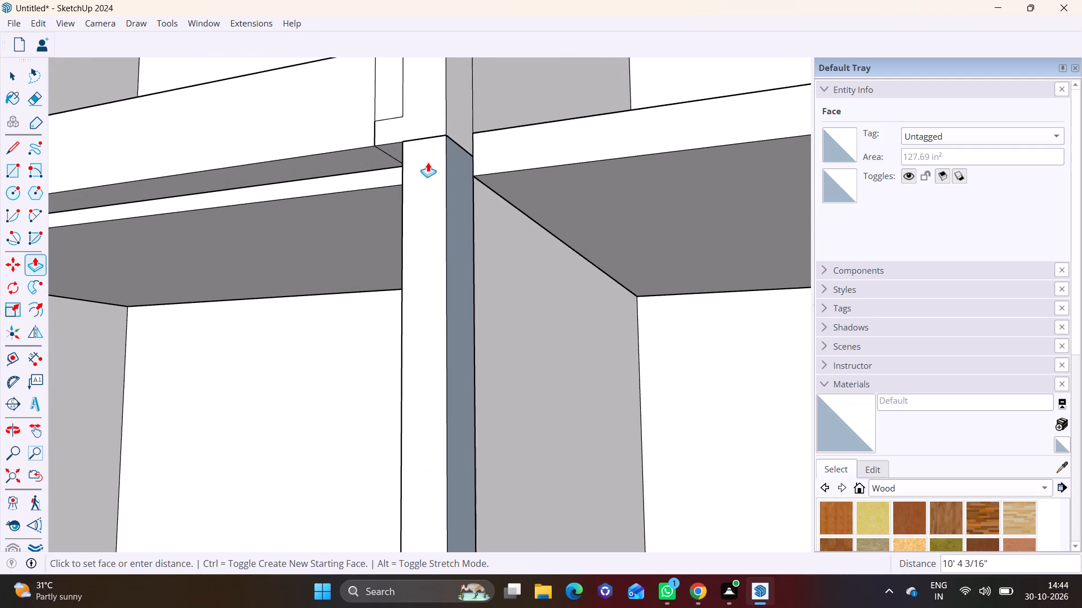
pyautogui.click(429, 171)
# Delete the stray 1' 2 3/16" edge across the top of the projecting base strip at its near end.
pyautogui.scroll(-5, 399, 185)
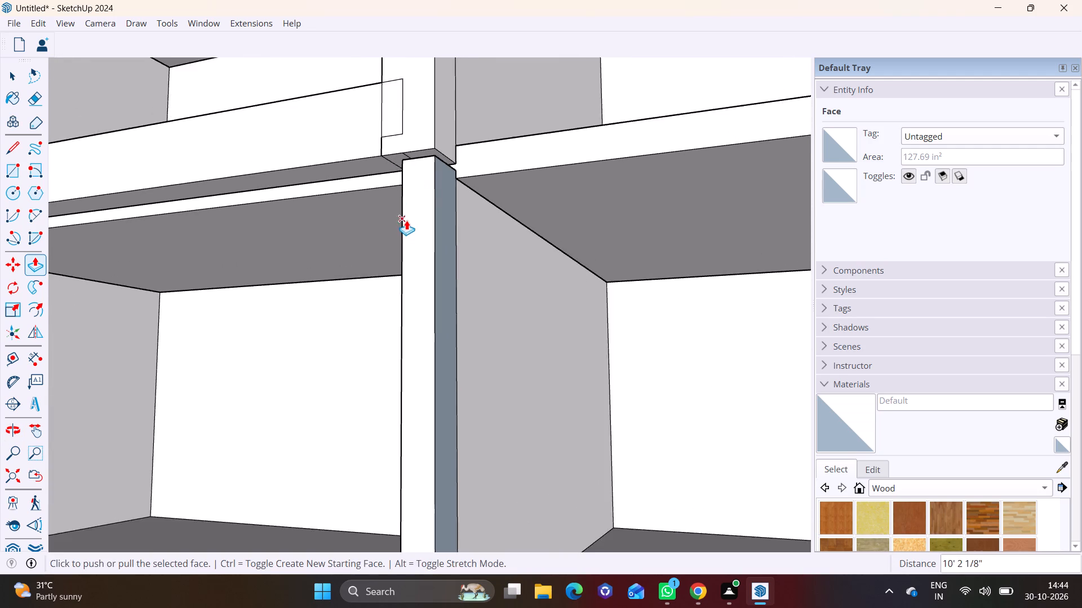
pyautogui.scroll(-7, 406, 220)
pyautogui.moveTo(261, 308); pyautogui.dragTo(373, 333, button='middle')
pyautogui.moveTo(290, 419); pyautogui.dragTo(286, 493, button='middle')
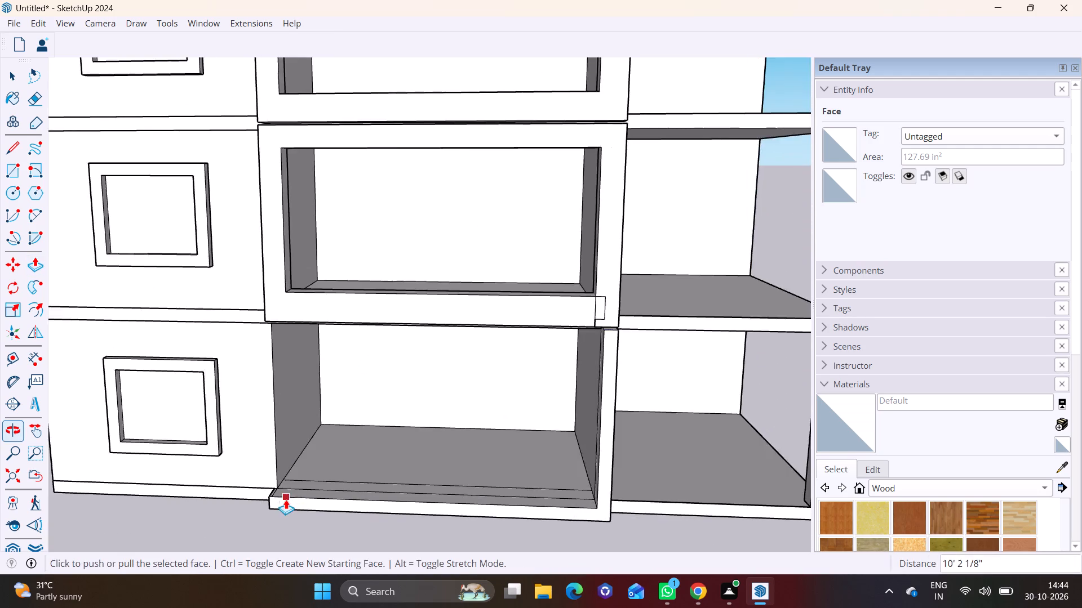
pyautogui.scroll(2, 286, 500)
pyautogui.moveTo(294, 417); pyautogui.dragTo(287, 520, button='middle')
pyautogui.keyDown('shift'); pyautogui.moveTo(338, 538); pyautogui.dragTo(335, 368, button='middle'); pyautogui.keyUp('shift')
pyautogui.scroll(9, 247, 395)
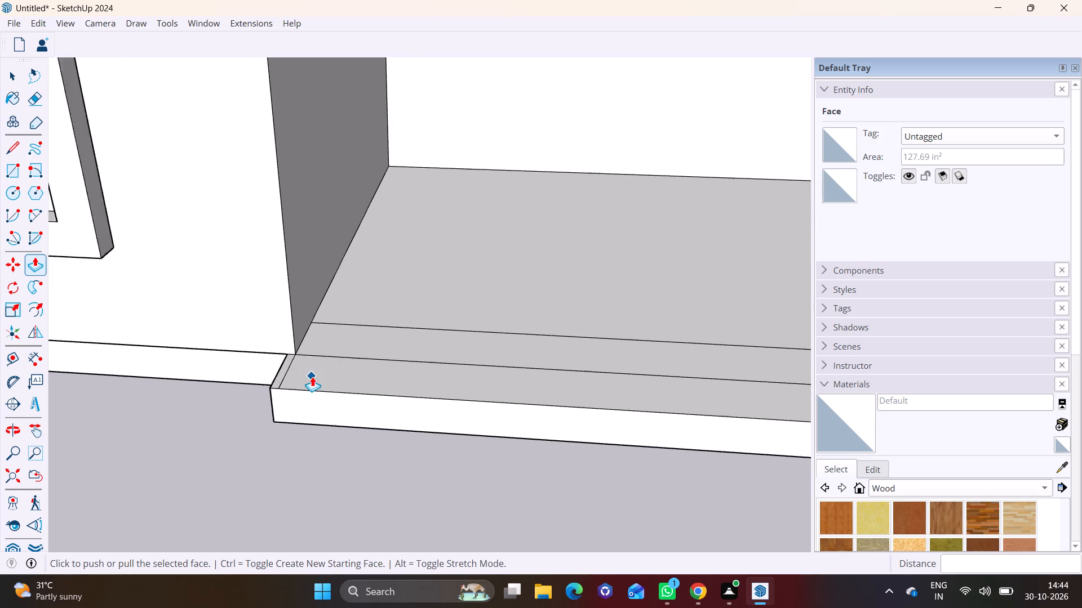
pyautogui.scroll(6, 312, 377)
pyautogui.moveTo(312, 377); pyautogui.dragTo(304, 414, button='middle')
pyautogui.press('space')
pyautogui.click(268, 377)
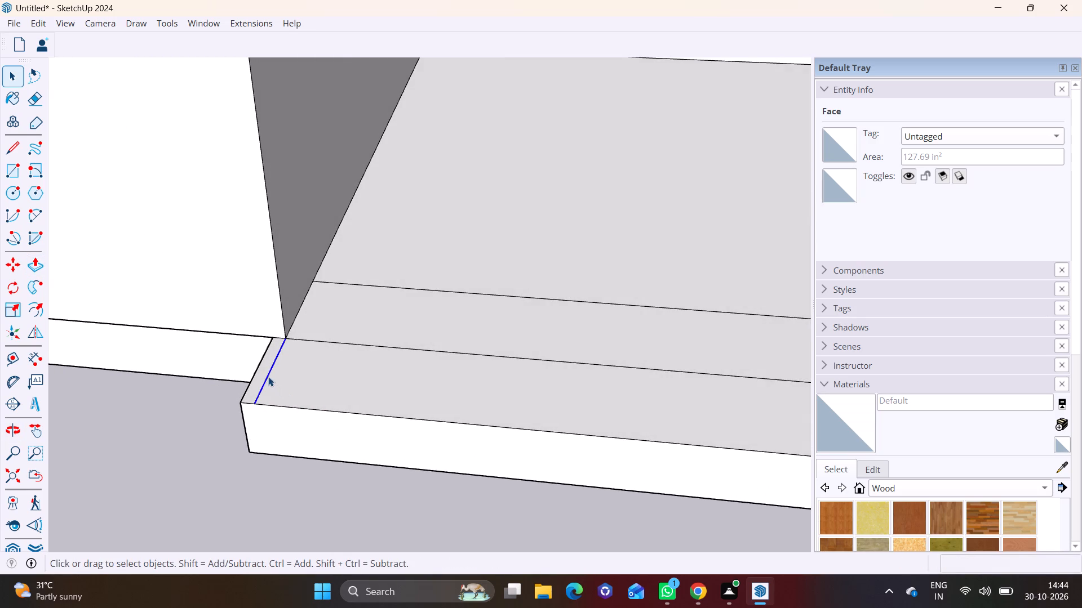
pyautogui.rightClick(268, 377)
pyautogui.click(307, 409)
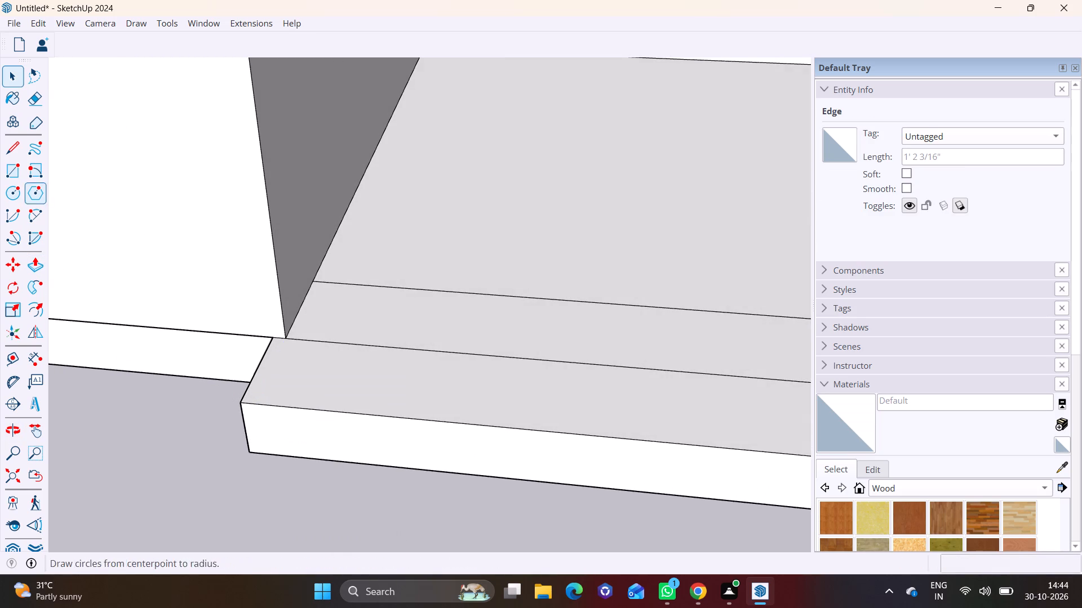
# Draw a rectangle about 1' 2 3/16" by 8 1/16" on top of the base strip's near end.
pyautogui.click(4, 150)
pyautogui.click(327, 343)
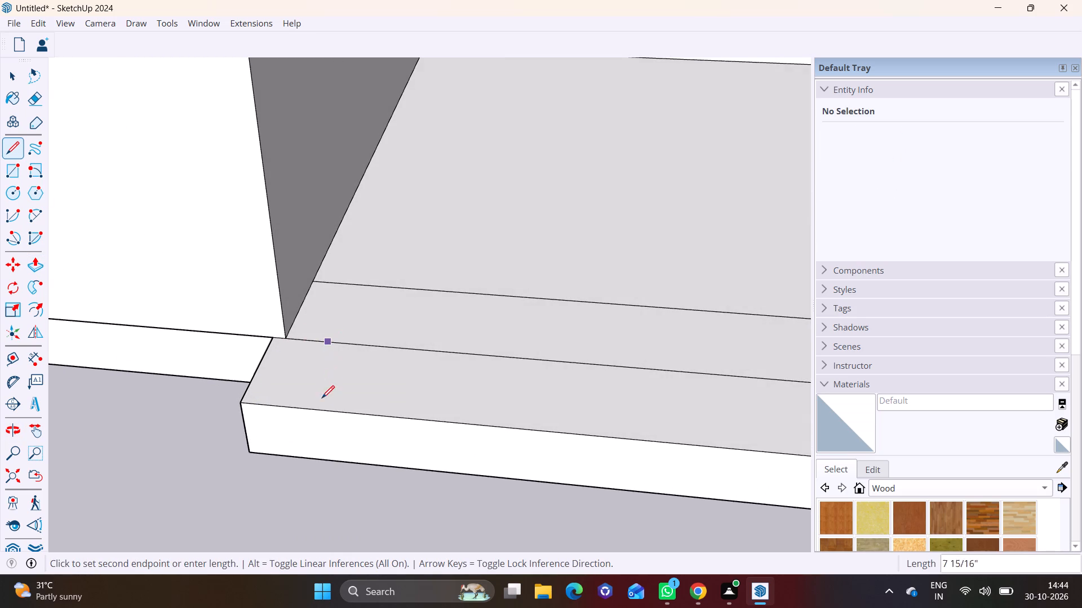
pyautogui.click(305, 406)
pyautogui.press('space')
pyautogui.click(280, 373)
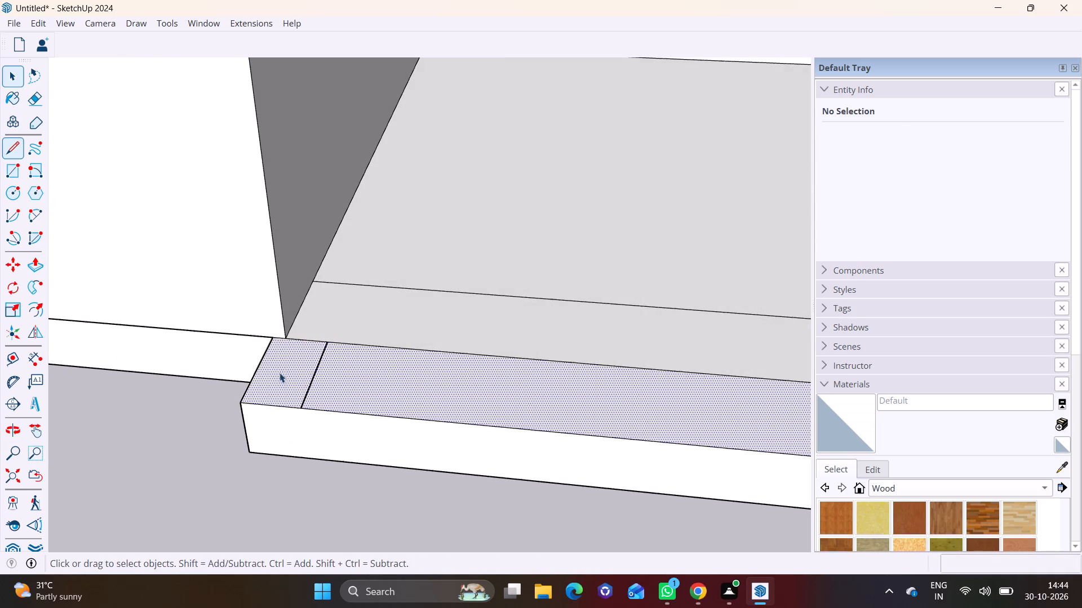
pyautogui.click(15, 159)
pyautogui.click(272, 337)
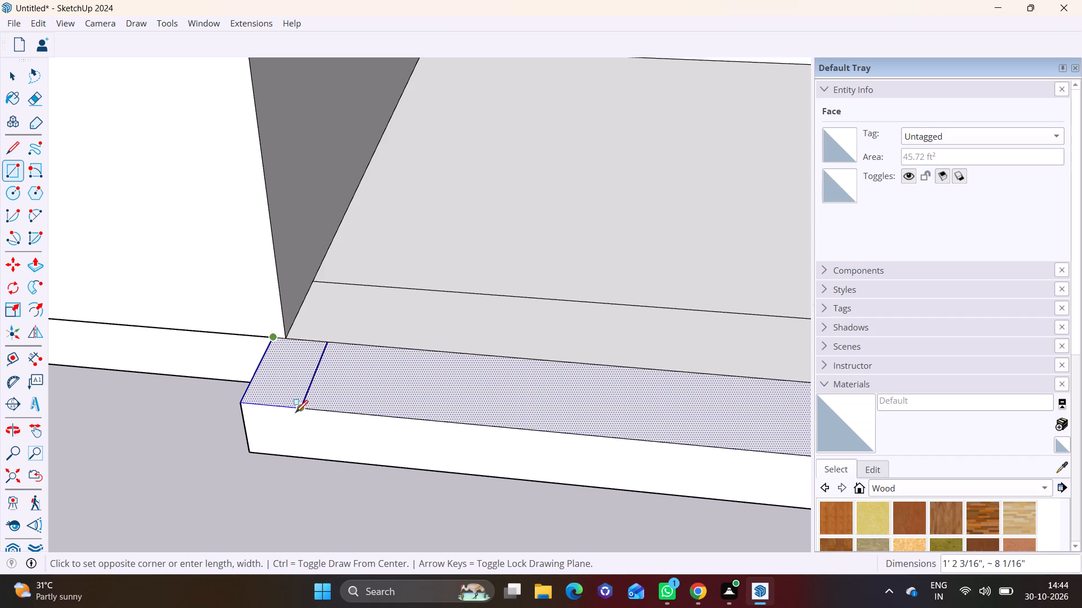
pyautogui.click(295, 413)
# Push/Pull the near-end rectangle up by 2' 7 1/4", 4' 11 13/16" and 1' 5 9/16" into a post ending just below the surround above.
pyautogui.press('space')
pyautogui.click(290, 387)
pyautogui.click(27, 266)
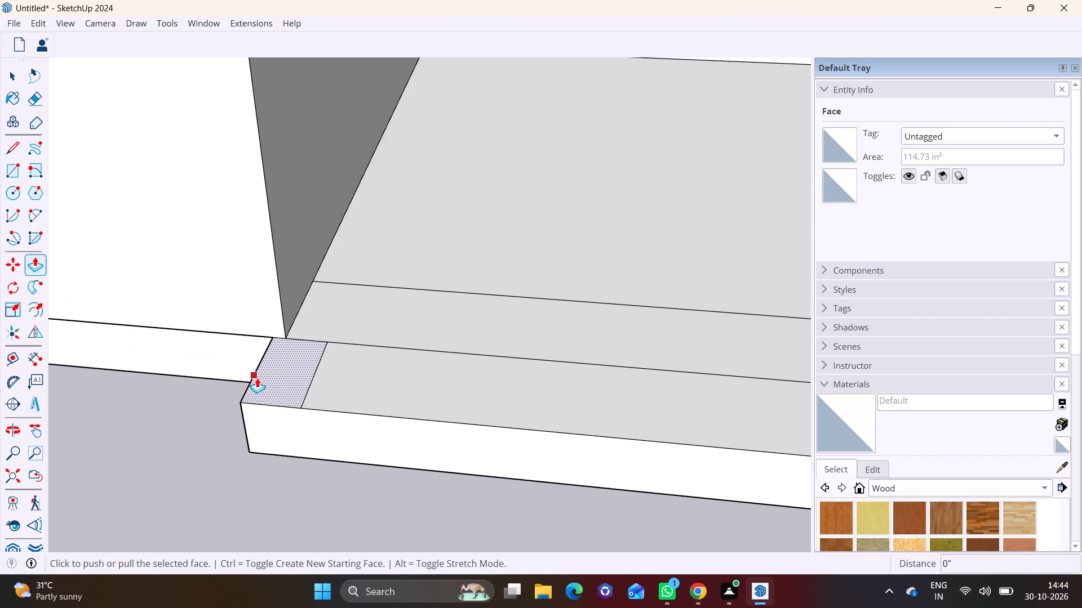
pyautogui.moveTo(278, 378); pyautogui.dragTo(283, 369)
pyautogui.moveTo(295, 382); pyautogui.dragTo(251, 164)
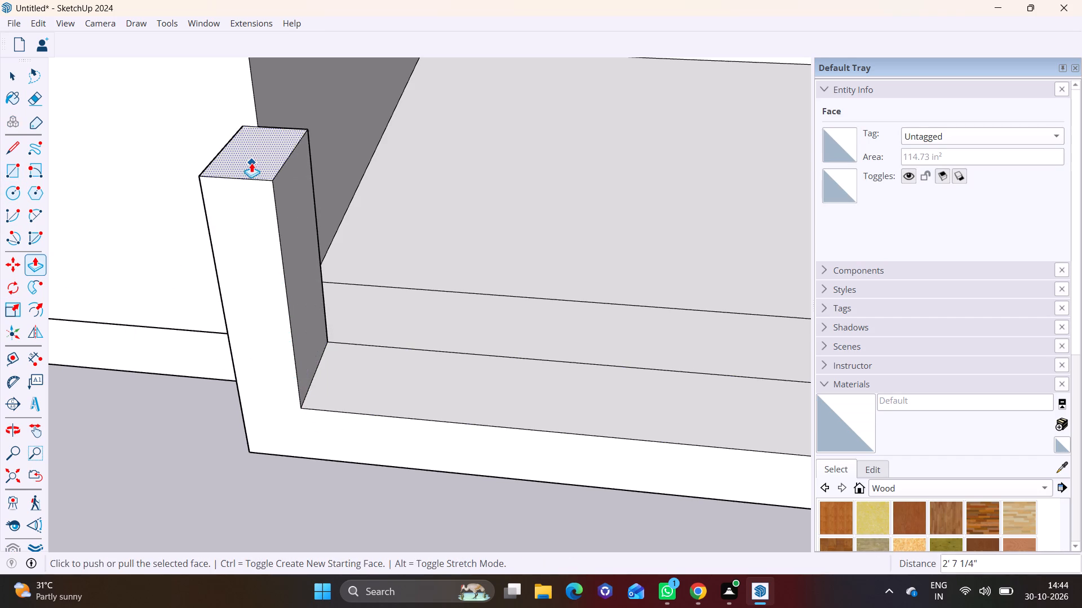
pyautogui.scroll(-7, 251, 163)
pyautogui.keyDown('shift'); pyautogui.moveTo(251, 162); pyautogui.dragTo(264, 476, button='middle'); pyautogui.keyUp('shift')
pyautogui.moveTo(265, 476); pyautogui.dragTo(218, 218)
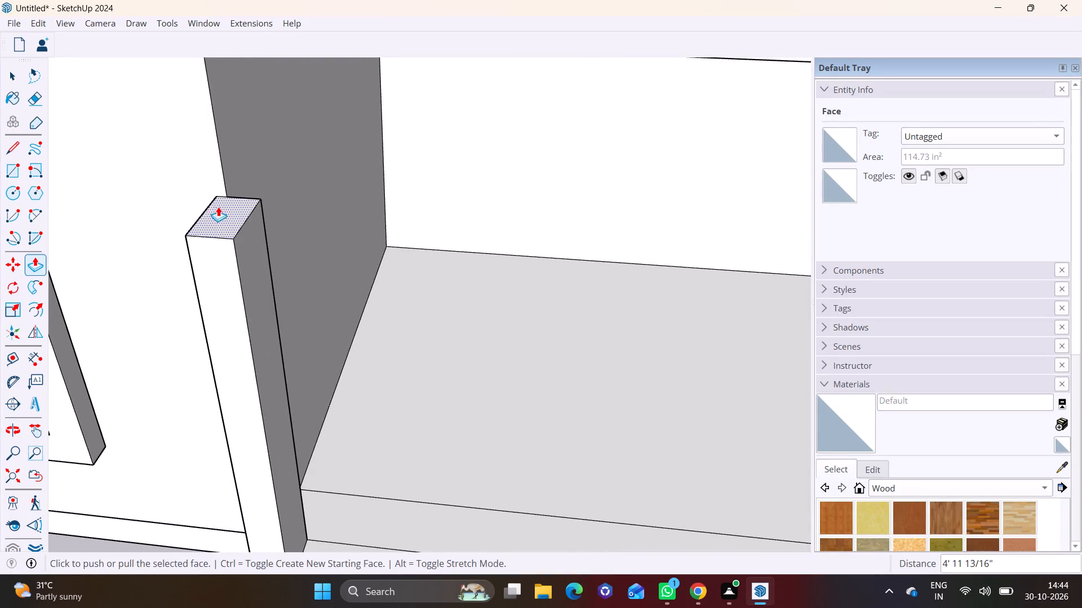
pyautogui.scroll(-3, 218, 205)
pyautogui.keyDown('shift'); pyautogui.moveTo(220, 205); pyautogui.dragTo(243, 397, button='middle'); pyautogui.keyUp('shift')
pyautogui.moveTo(242, 415); pyautogui.dragTo(237, 352)
pyautogui.moveTo(237, 351); pyautogui.dragTo(237, 320, button='middle')
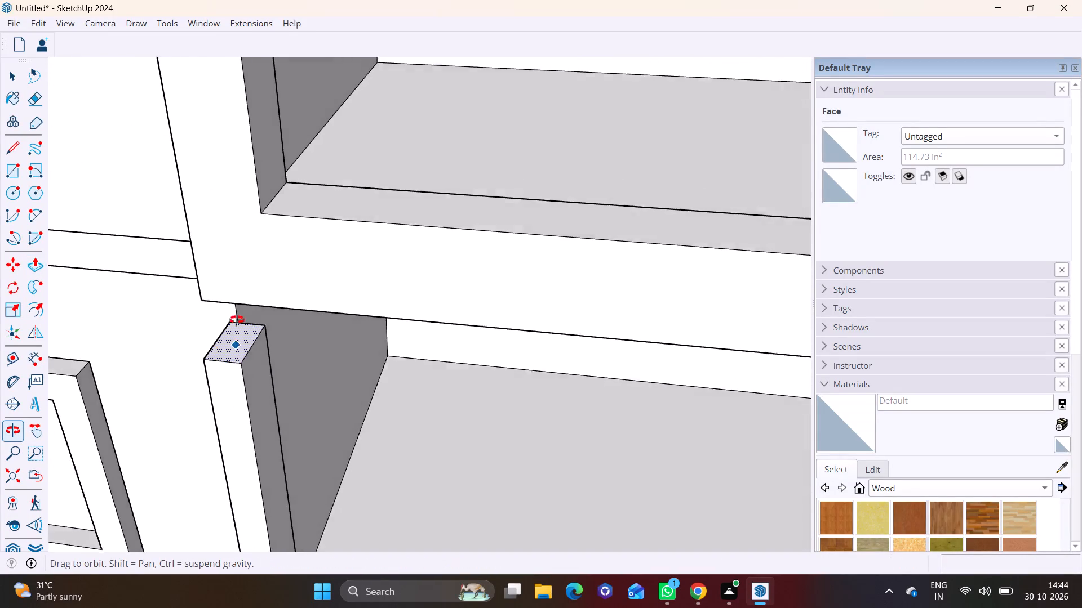
# Draw a line across the far post's inner face, a short distance below its top.
pyautogui.moveTo(237, 320); pyautogui.dragTo(321, 148, button='middle')
pyautogui.scroll(-5, 321, 266)
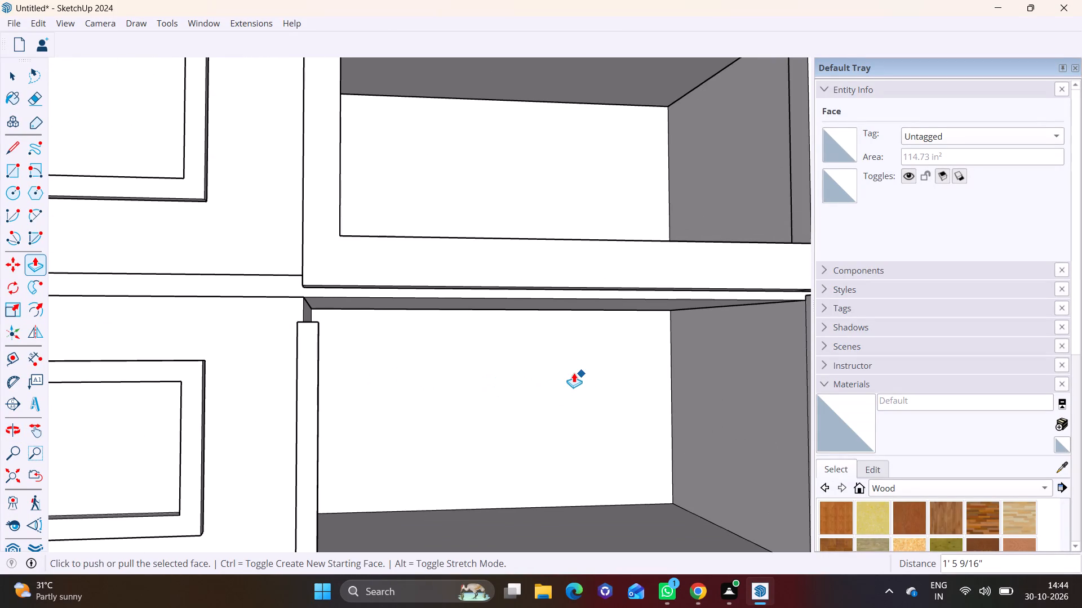
pyautogui.keyDown('shift'); pyautogui.moveTo(571, 372); pyautogui.dragTo(411, 370, button='middle'); pyautogui.keyUp('shift')
pyautogui.keyDown('shift'); pyautogui.moveTo(283, 360); pyautogui.dragTo(276, 356, button='middle'); pyautogui.keyUp('shift')
pyautogui.moveTo(563, 395); pyautogui.dragTo(650, 414, button='middle')
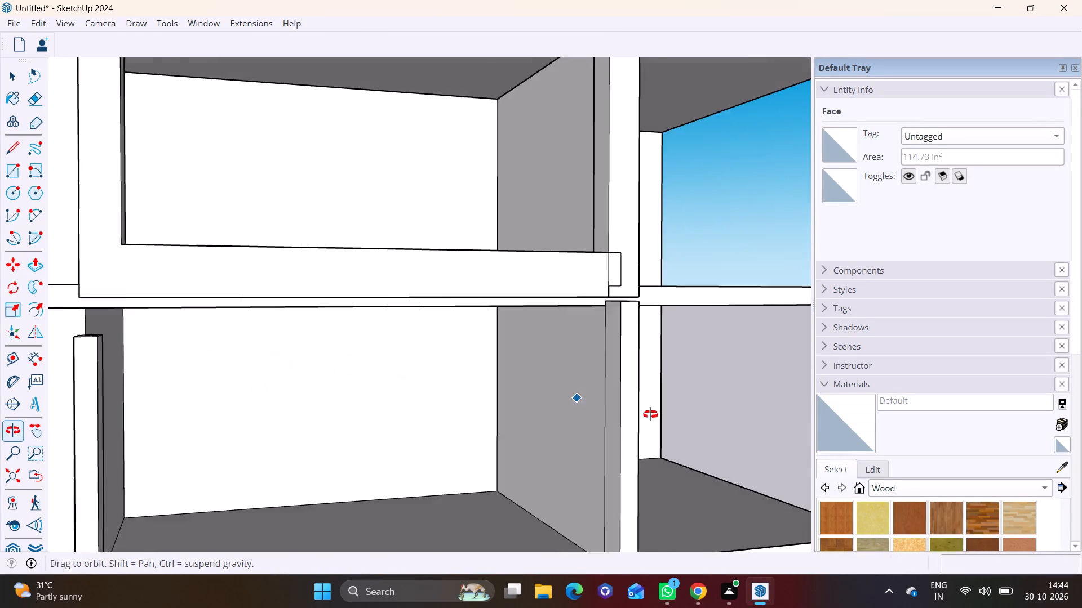
pyautogui.moveTo(650, 414); pyautogui.dragTo(735, 424, button='middle')
pyautogui.scroll(7, 685, 339)
pyautogui.click(19, 151)
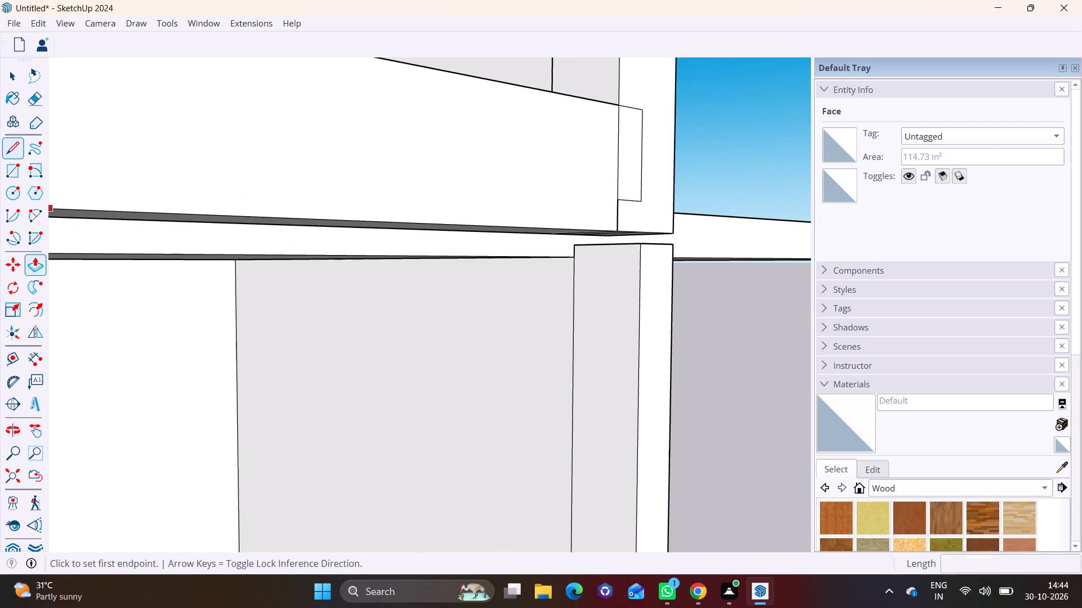
pyautogui.click(577, 286)
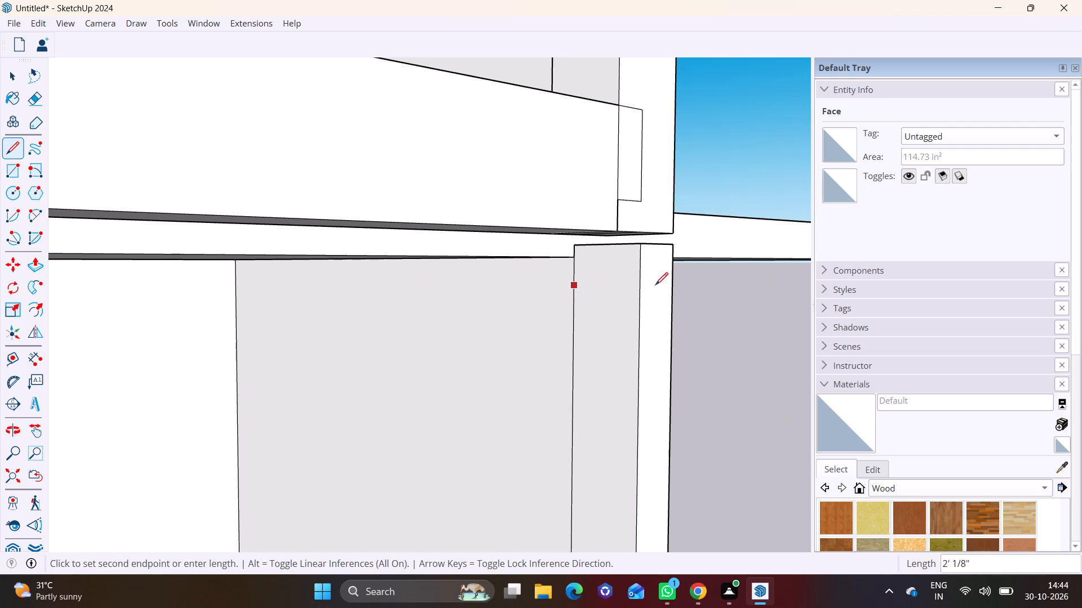
pyautogui.click(644, 287)
# Push/Pull the top section of the far post's inner face about 18' 8 1/8" across the bay, forming a beam above the near post.
pyautogui.press('space')
pyautogui.click(613, 274)
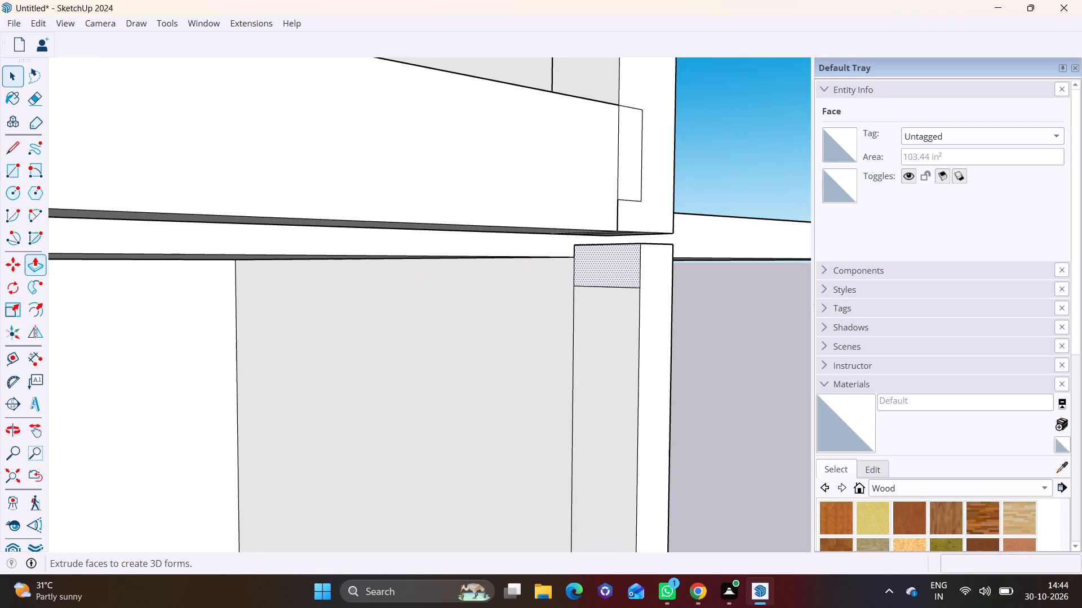
pyautogui.click(28, 260)
pyautogui.click(598, 252)
pyautogui.scroll(-6, 228, 301)
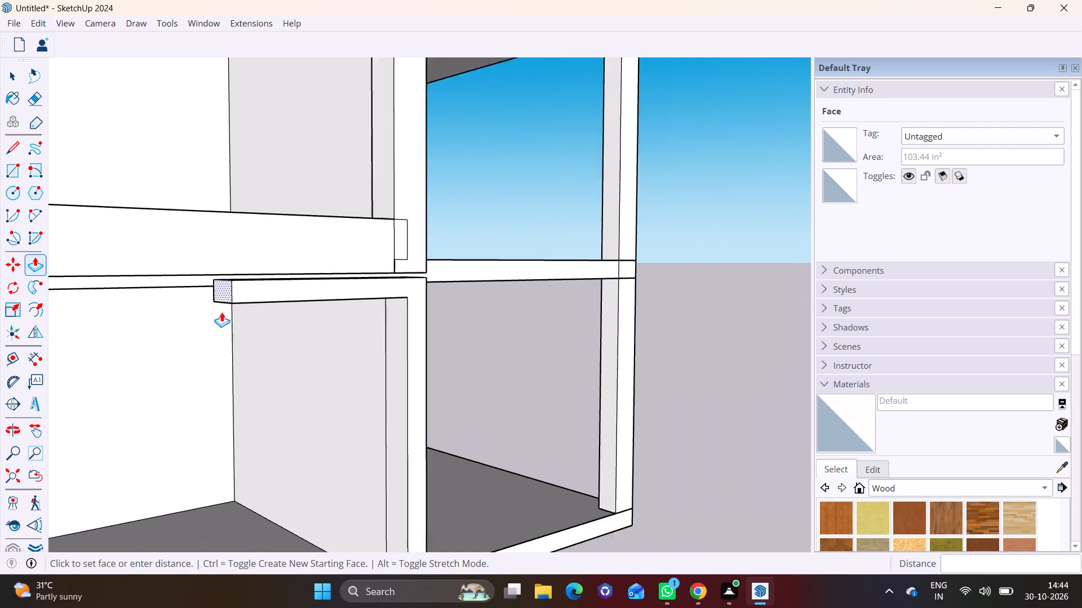
pyautogui.scroll(-4, 221, 312)
pyautogui.keyDown('shift'); pyautogui.moveTo(110, 361); pyautogui.dragTo(472, 320, button='middle'); pyautogui.keyUp('shift')
pyautogui.click(467, 281)
# Push/Pull the near post's top face up about 5 5/16" to meet the underside of the beam.
pyautogui.scroll(2, 500, 245)
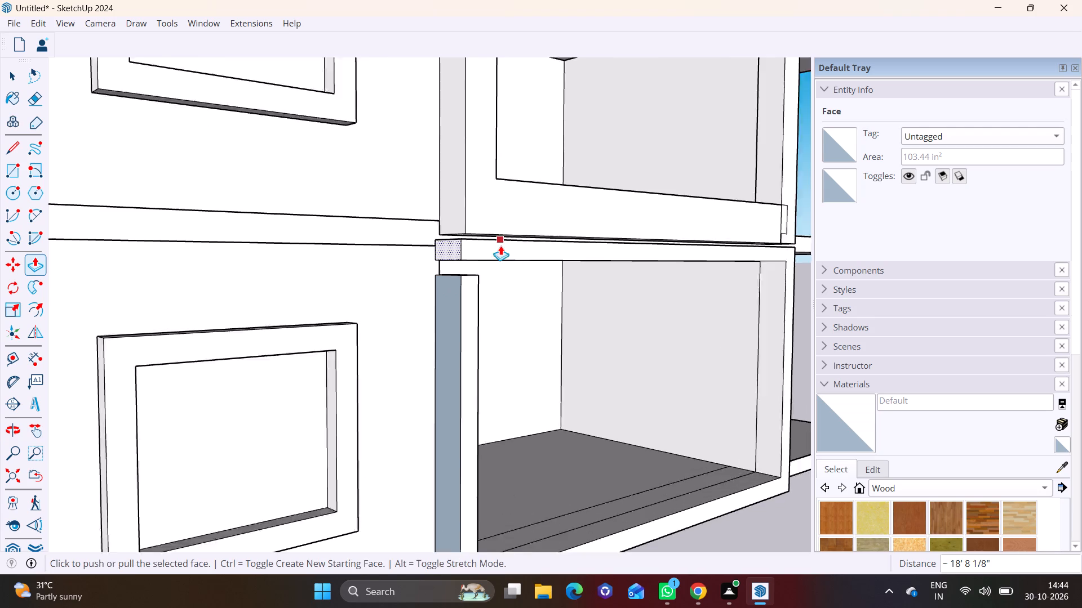
pyautogui.scroll(5, 500, 245)
pyautogui.scroll(2, 448, 302)
pyautogui.moveTo(444, 304); pyautogui.dragTo(424, 355, button='middle')
pyautogui.press('space')
pyautogui.click(388, 293)
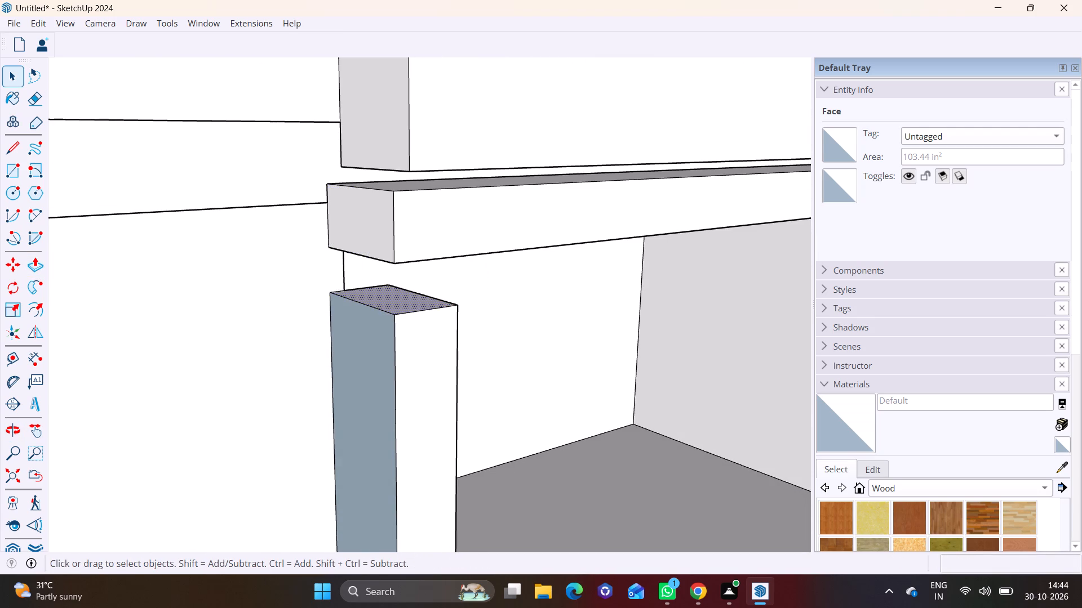
pyautogui.moveTo(35, 252); pyautogui.dragTo(35, 257)
pyautogui.click(36, 262)
pyautogui.click(402, 303)
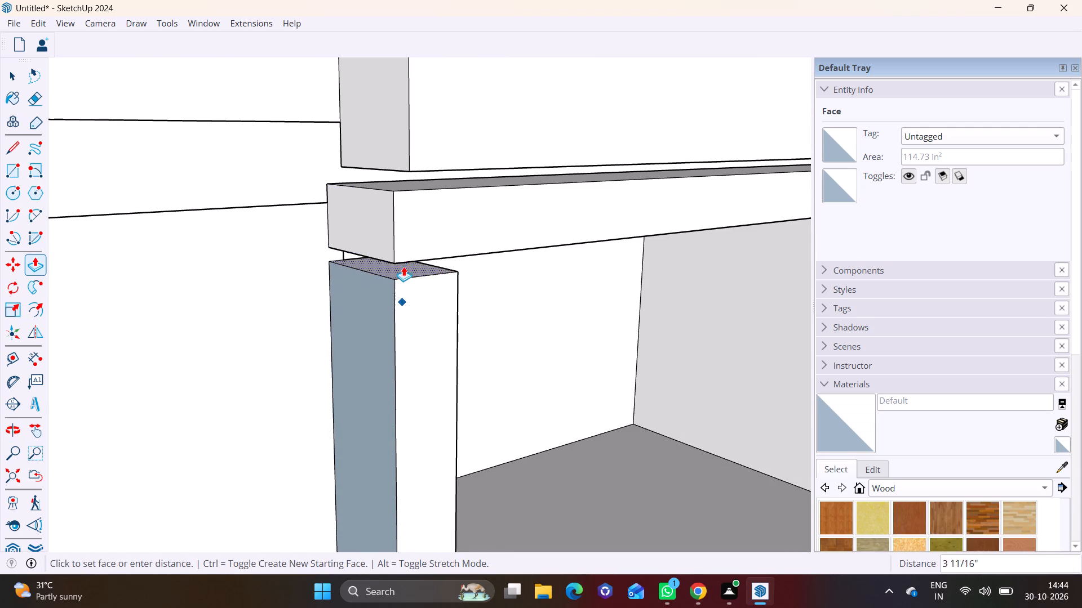
pyautogui.click(401, 257)
pyautogui.scroll(4, 403, 269)
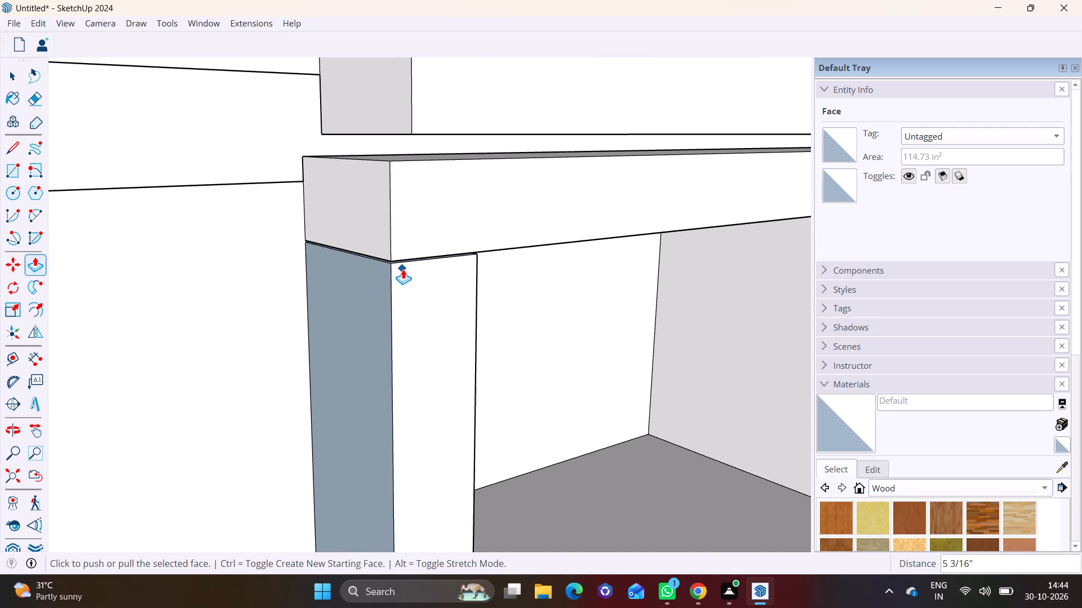
pyautogui.hotkey('ctrl', 'z')
pyautogui.click(397, 309)
pyautogui.click(387, 241)
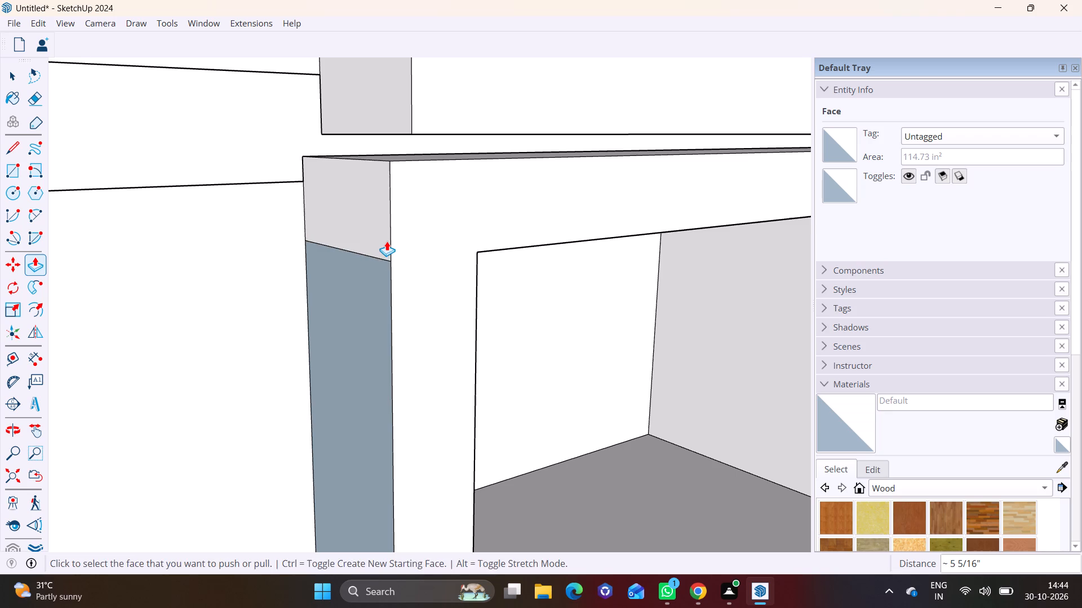
pyautogui.press('space')
# Push/Pull the near post's inner face about 8 3/8" into the bay, aligned with the inner edge of the surround above.
pyautogui.scroll(-8, 348, 280)
pyautogui.moveTo(465, 315); pyautogui.dragTo(330, 292, button='middle')
pyautogui.scroll(-4, 327, 296)
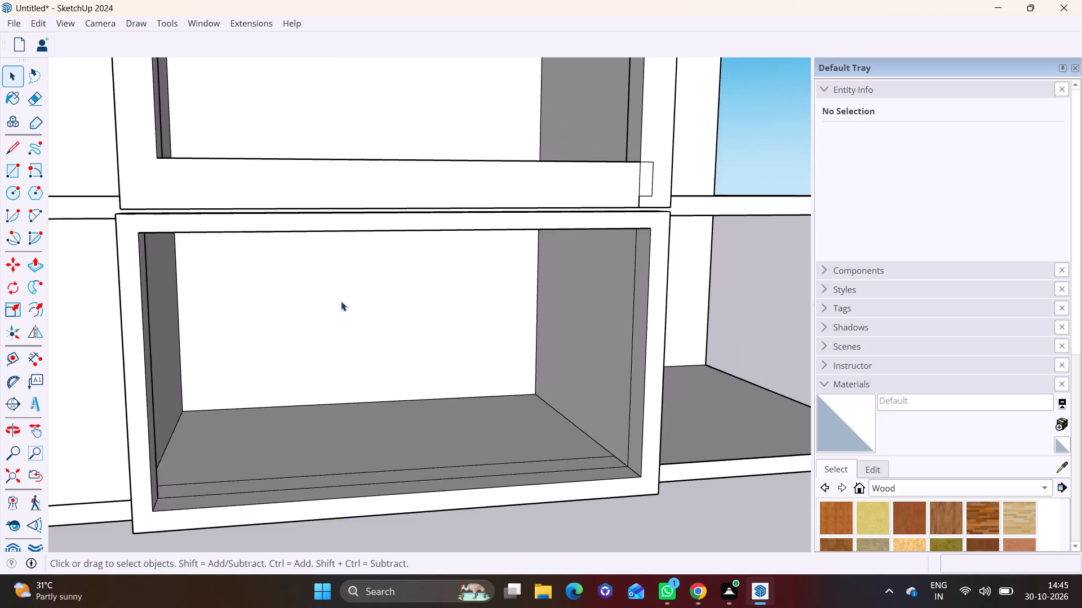
pyautogui.scroll(-2, 341, 301)
pyautogui.moveTo(374, 328); pyautogui.dragTo(304, 328, button='middle')
pyautogui.scroll(5, 91, 266)
pyautogui.moveTo(189, 277); pyautogui.dragTo(156, 278, button='middle')
pyautogui.click(166, 293)
pyautogui.click(32, 266)
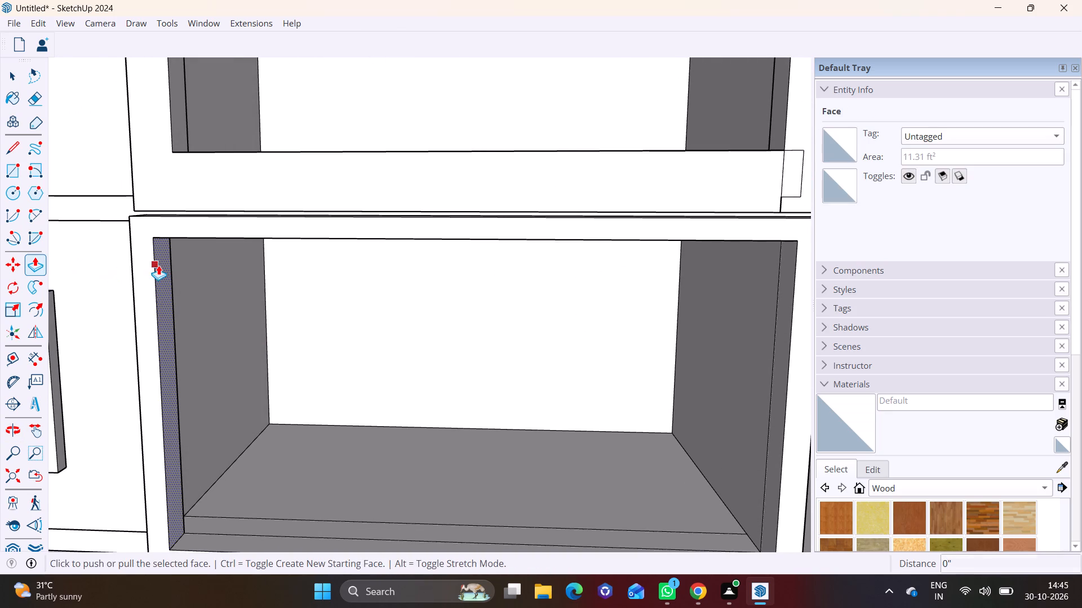
pyautogui.click(158, 265)
pyautogui.click(175, 116)
# Push/Pull the far post's inner face slightly into the ground-floor bay, towards the inner edge of the surround above.
pyautogui.scroll(-2, 223, 270)
pyautogui.moveTo(411, 344); pyautogui.dragTo(669, 345, button='middle')
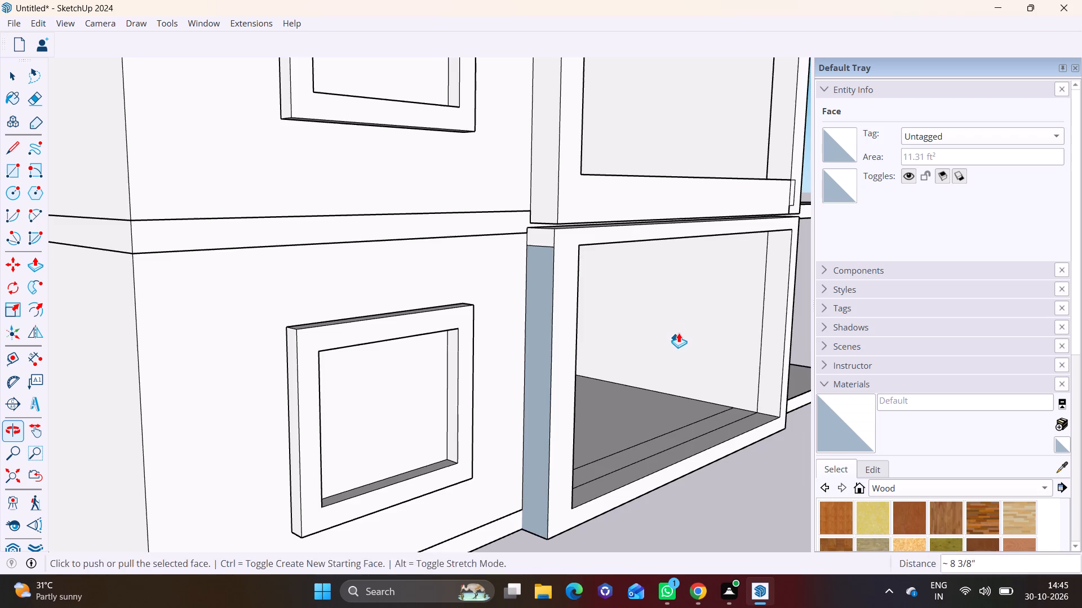
pyautogui.moveTo(679, 332); pyautogui.dragTo(325, 408, button='middle')
pyautogui.click(16, 150)
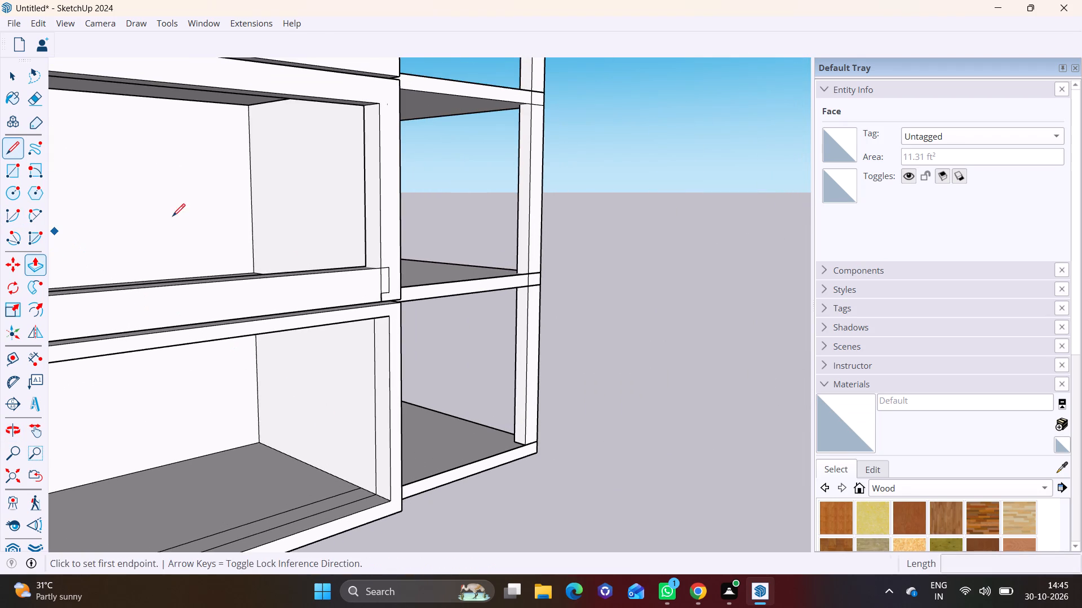
pyautogui.click(13, 77)
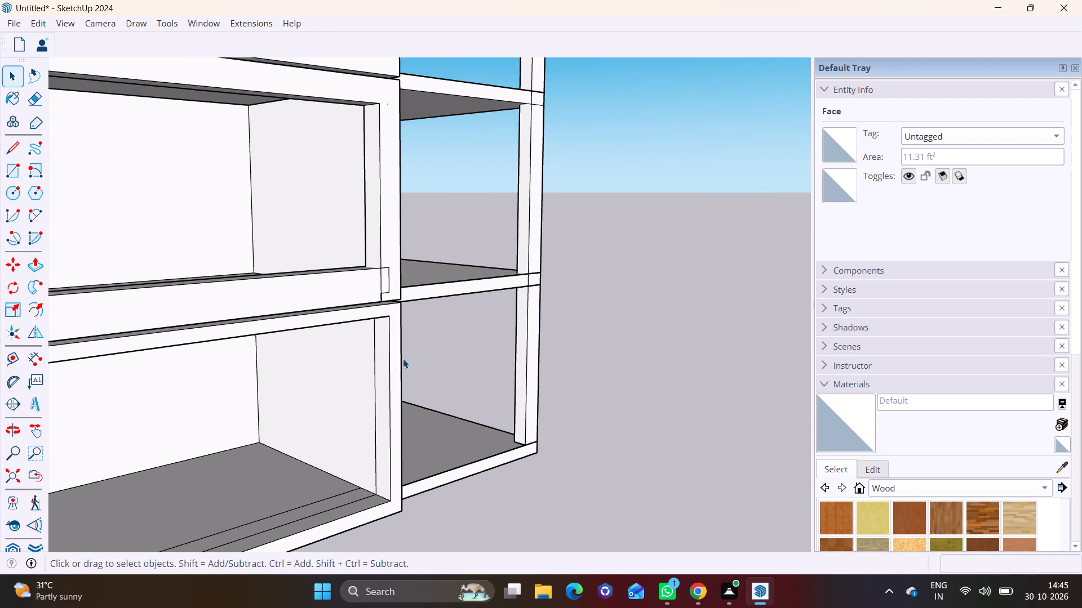
pyautogui.click(387, 355)
pyautogui.click(38, 265)
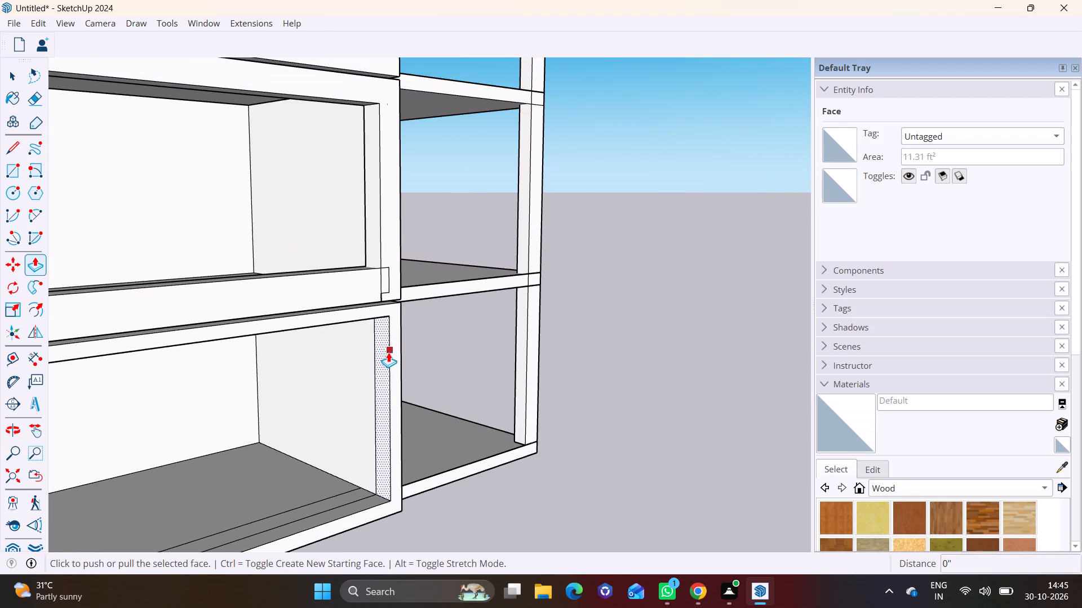
pyautogui.moveTo(384, 356); pyautogui.dragTo(376, 348)
pyautogui.click(370, 252)
pyautogui.moveTo(383, 284); pyautogui.dragTo(366, 283, button='middle')
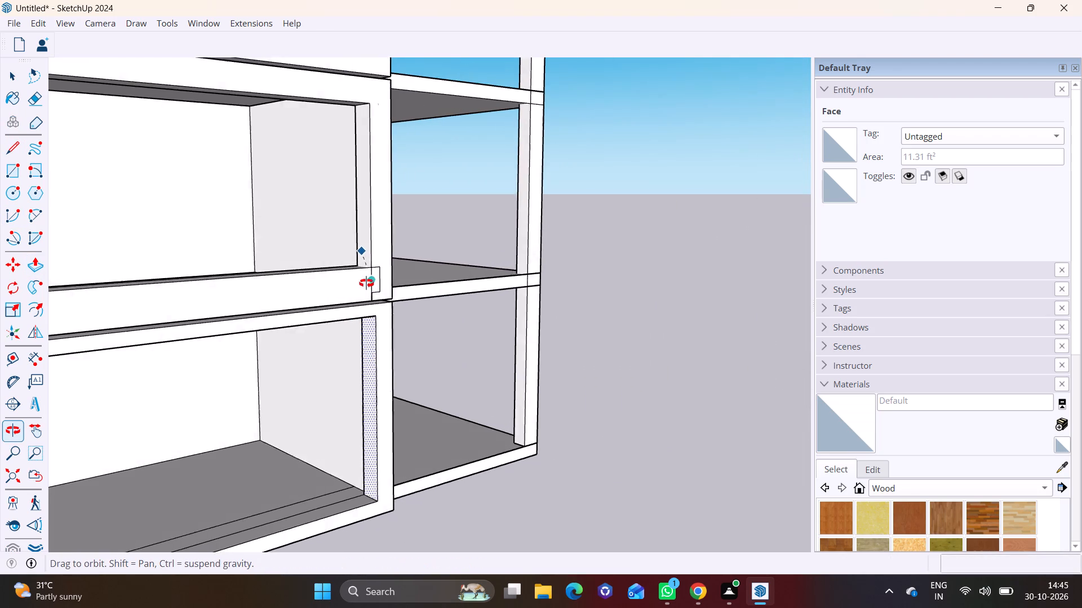
pyautogui.moveTo(366, 283); pyautogui.dragTo(203, 298, button='middle')
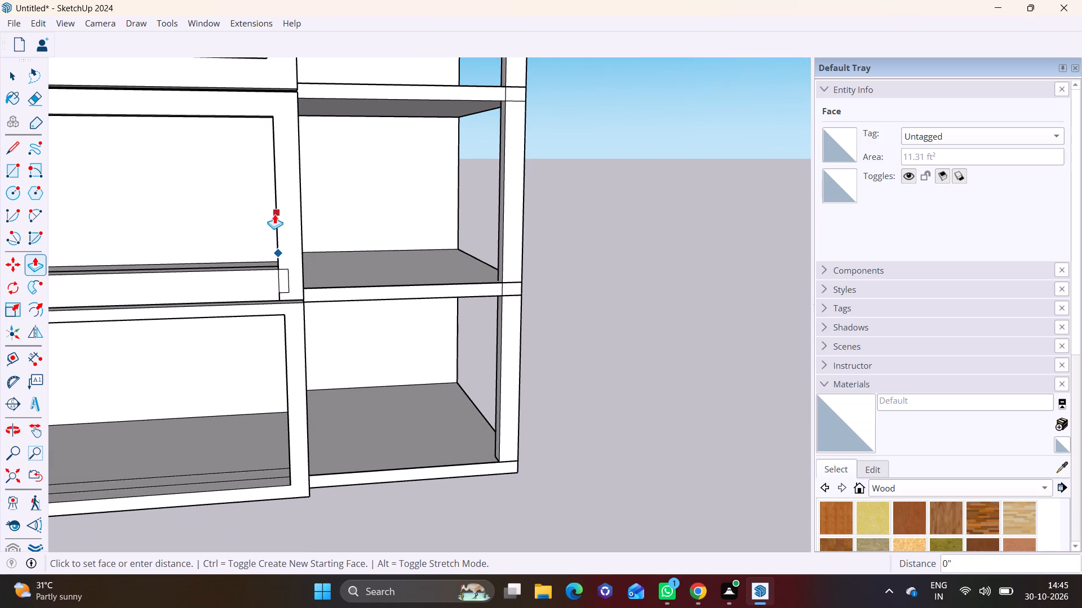
pyautogui.click(274, 214)
pyautogui.scroll(-4, 247, 388)
pyautogui.keyDown('shift'); pyautogui.moveTo(247, 388); pyautogui.dragTo(462, 399, button='middle'); pyautogui.keyUp('shift')
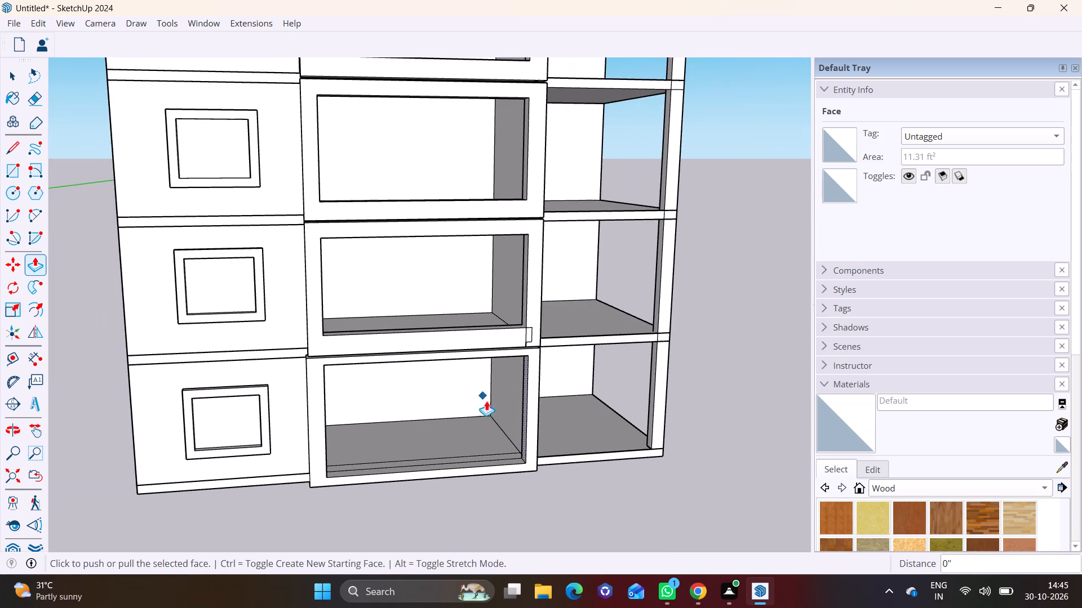
# Push/Pull the underside of the ground-floor surround's top beam slightly downward to thicken the beam.
pyautogui.scroll(3, 489, 419)
pyautogui.moveTo(438, 451); pyautogui.dragTo(242, 238, button='middle')
pyautogui.scroll(7, 231, 228)
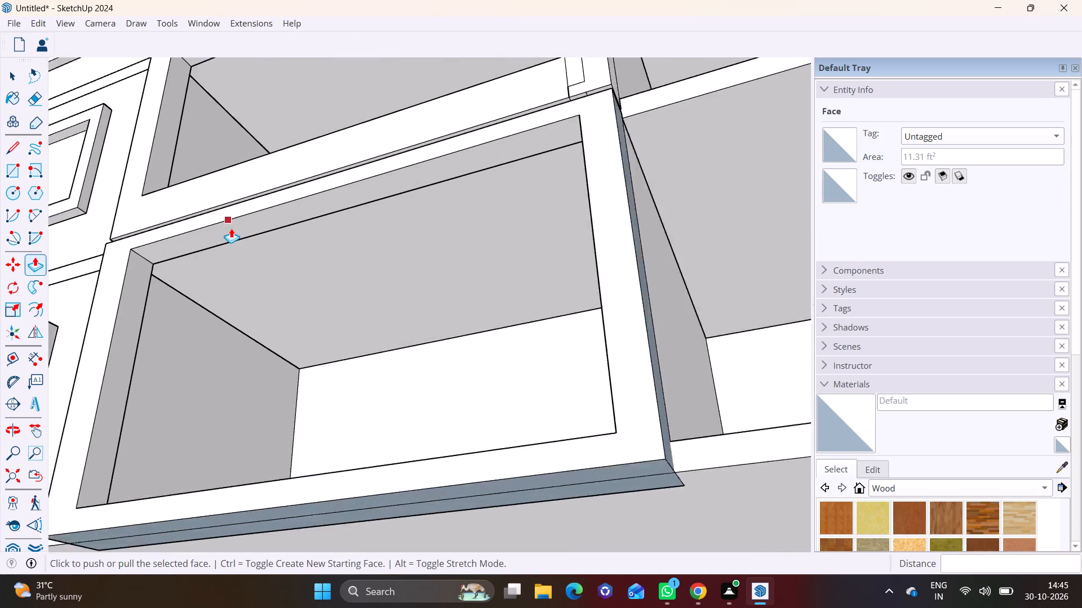
pyautogui.press('space')
pyautogui.click(250, 221)
pyautogui.click(45, 262)
pyautogui.click(193, 247)
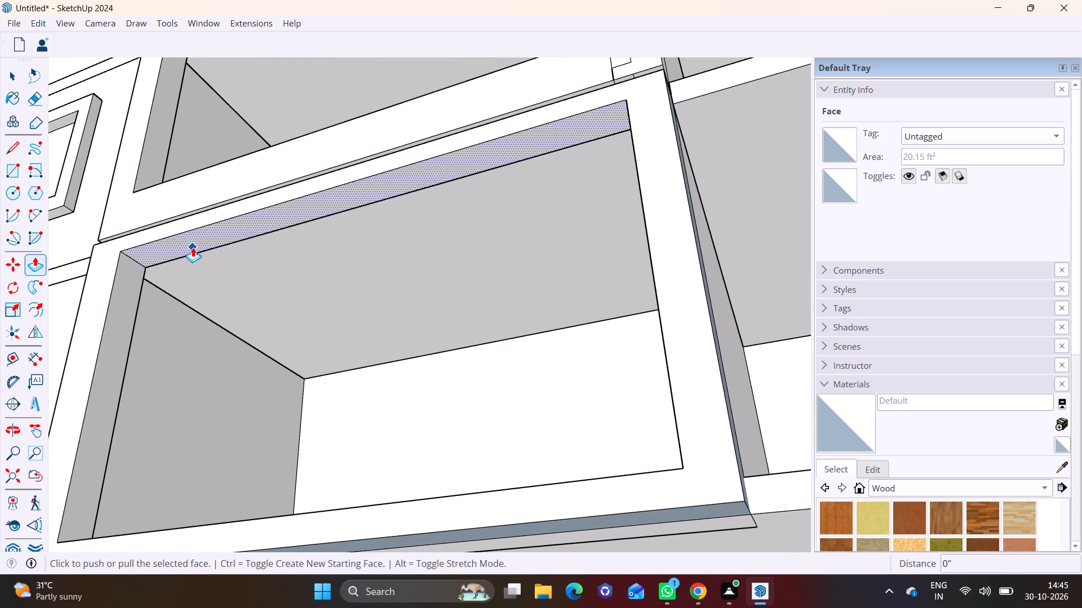
pyautogui.click(192, 265)
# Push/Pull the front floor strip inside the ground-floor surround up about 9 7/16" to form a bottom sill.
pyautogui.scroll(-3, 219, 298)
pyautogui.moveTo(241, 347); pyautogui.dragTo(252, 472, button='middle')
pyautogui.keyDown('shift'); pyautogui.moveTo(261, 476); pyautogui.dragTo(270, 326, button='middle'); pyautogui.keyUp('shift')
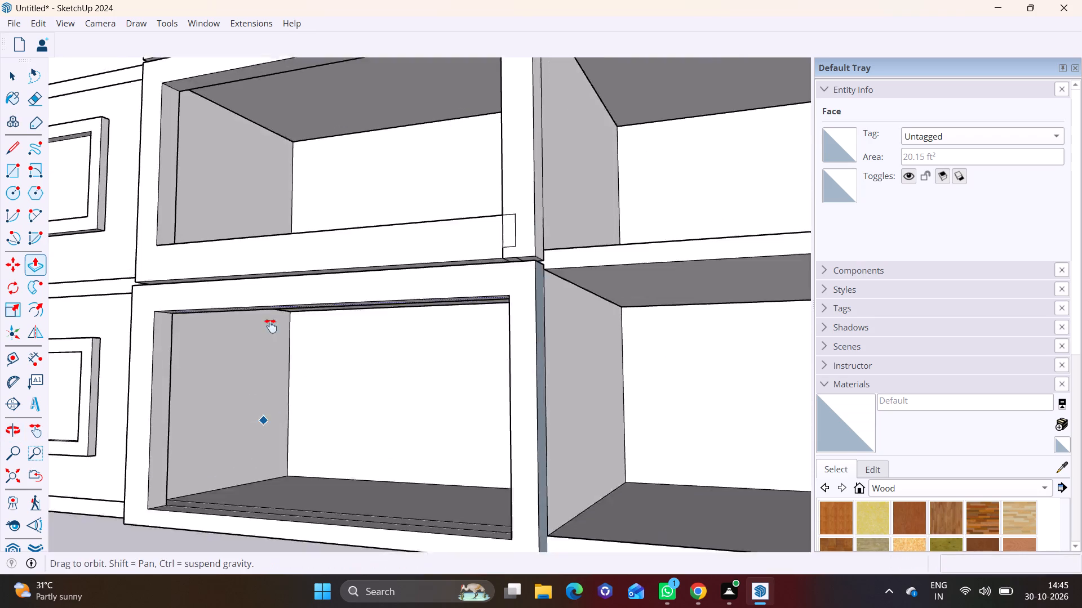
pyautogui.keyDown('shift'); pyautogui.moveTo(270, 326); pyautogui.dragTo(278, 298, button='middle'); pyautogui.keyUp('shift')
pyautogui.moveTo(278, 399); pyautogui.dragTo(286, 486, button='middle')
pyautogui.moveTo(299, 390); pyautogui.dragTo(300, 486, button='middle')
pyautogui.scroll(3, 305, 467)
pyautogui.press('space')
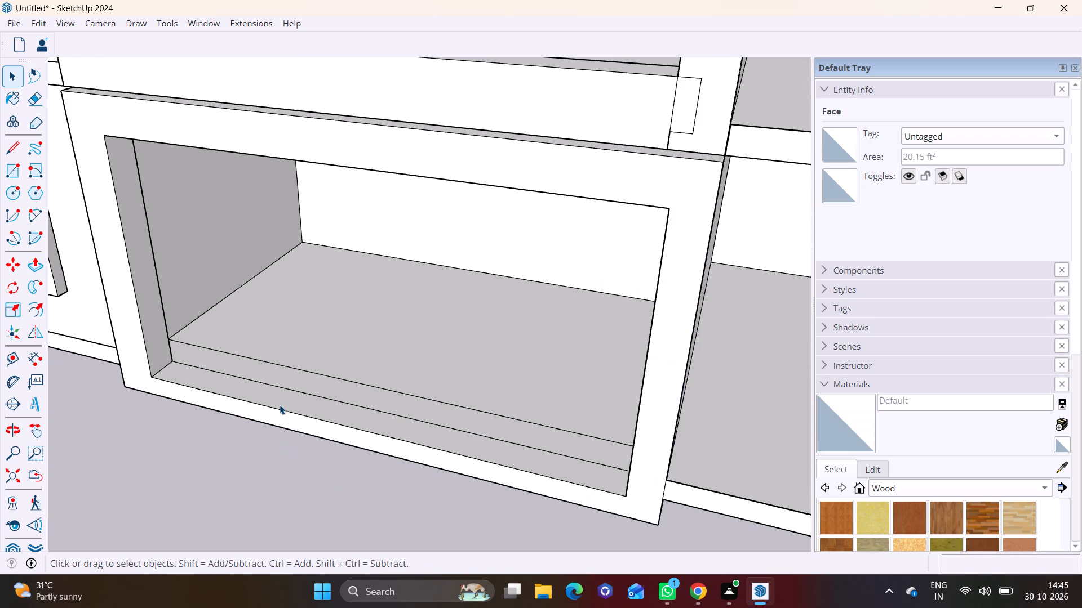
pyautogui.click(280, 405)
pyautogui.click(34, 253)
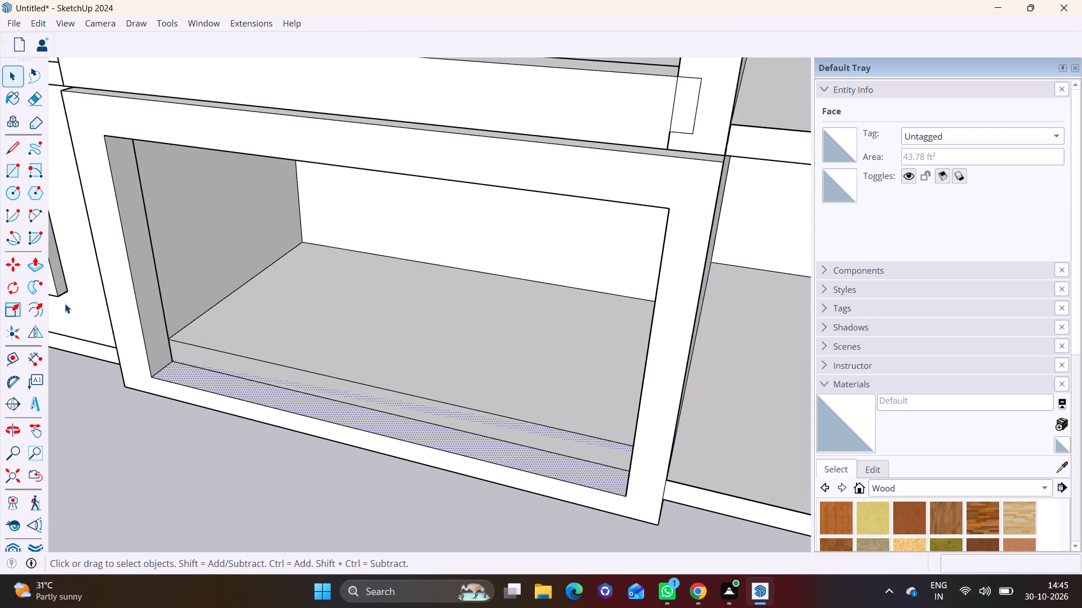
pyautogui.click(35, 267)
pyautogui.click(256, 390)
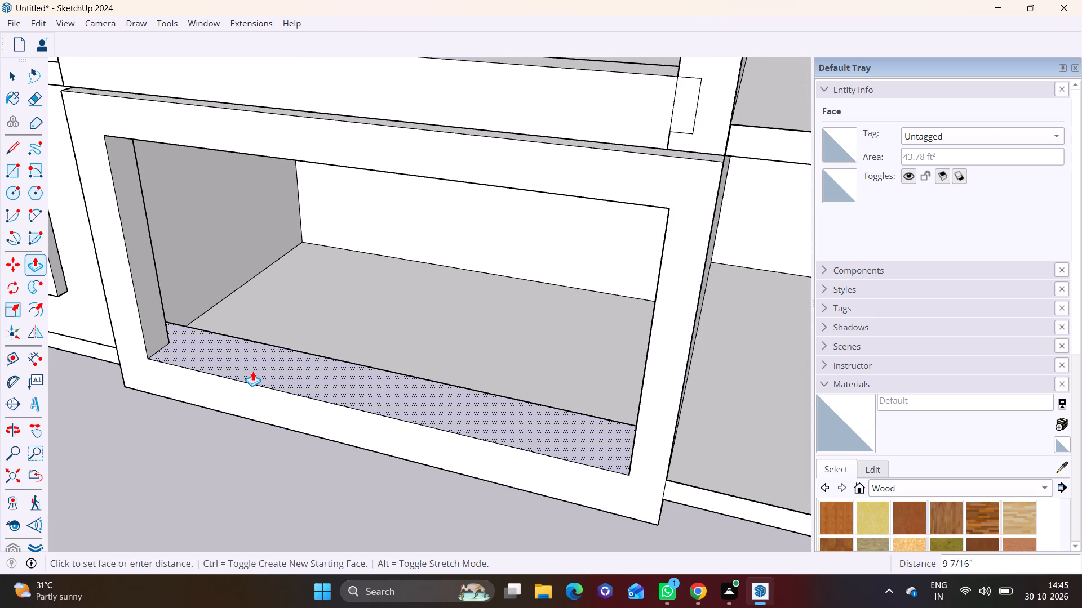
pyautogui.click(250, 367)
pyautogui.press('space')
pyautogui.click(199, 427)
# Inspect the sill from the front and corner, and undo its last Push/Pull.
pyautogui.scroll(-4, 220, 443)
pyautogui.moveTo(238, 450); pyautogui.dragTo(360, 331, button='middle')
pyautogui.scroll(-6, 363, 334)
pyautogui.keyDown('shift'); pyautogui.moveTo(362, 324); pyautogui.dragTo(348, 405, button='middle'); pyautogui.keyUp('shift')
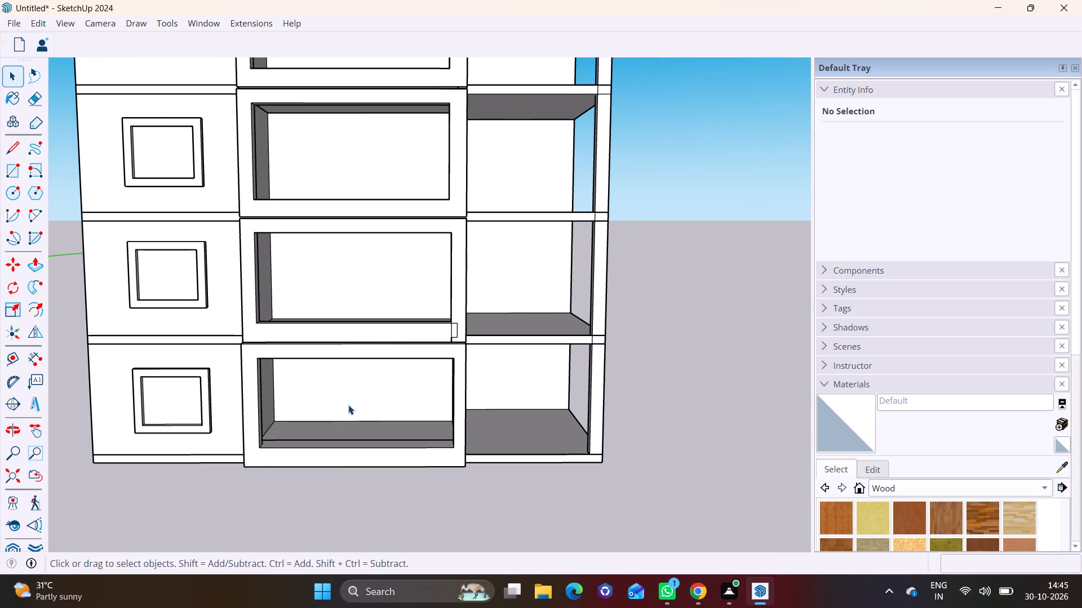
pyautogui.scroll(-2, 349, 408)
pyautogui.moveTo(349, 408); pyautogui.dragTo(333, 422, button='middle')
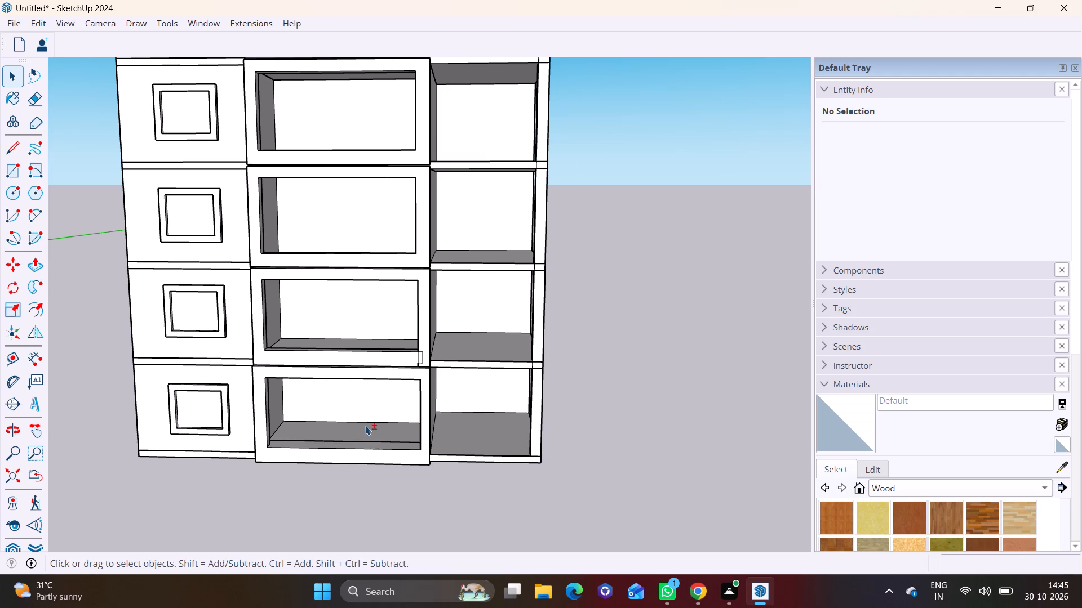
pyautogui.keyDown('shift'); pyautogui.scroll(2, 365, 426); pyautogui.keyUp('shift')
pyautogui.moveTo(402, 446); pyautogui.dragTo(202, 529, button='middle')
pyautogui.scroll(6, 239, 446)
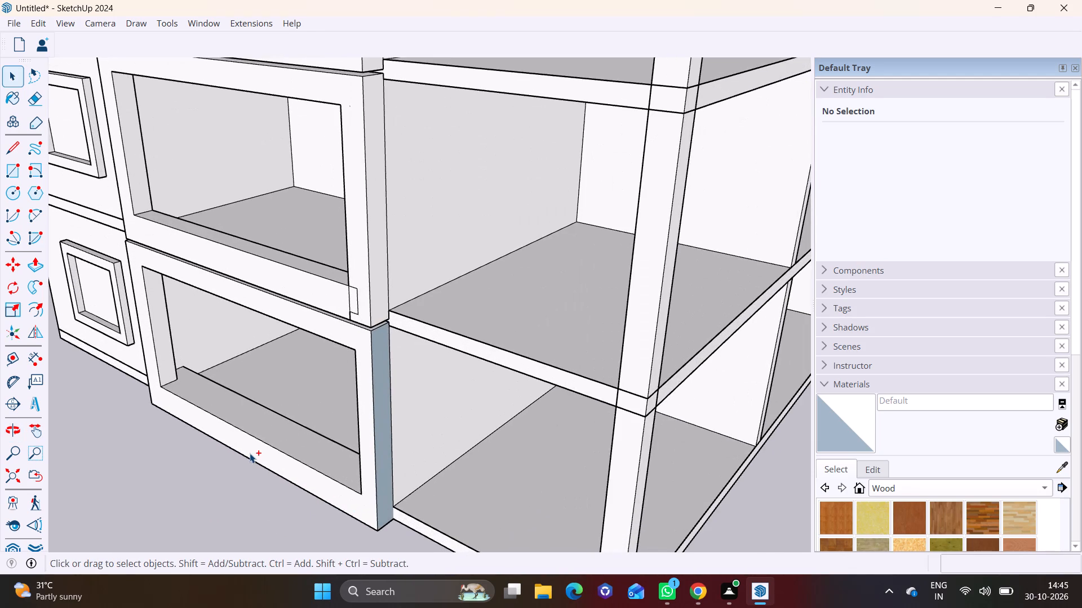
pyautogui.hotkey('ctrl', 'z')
# Draw a rectangle about 16' 11 3/4" long over the ground-floor surround's front floor strip, between the two posts.
pyautogui.moveTo(268, 449); pyautogui.dragTo(327, 440, button='middle')
pyautogui.scroll(3, 267, 458)
pyautogui.moveTo(335, 472); pyautogui.dragTo(428, 489, button='middle')
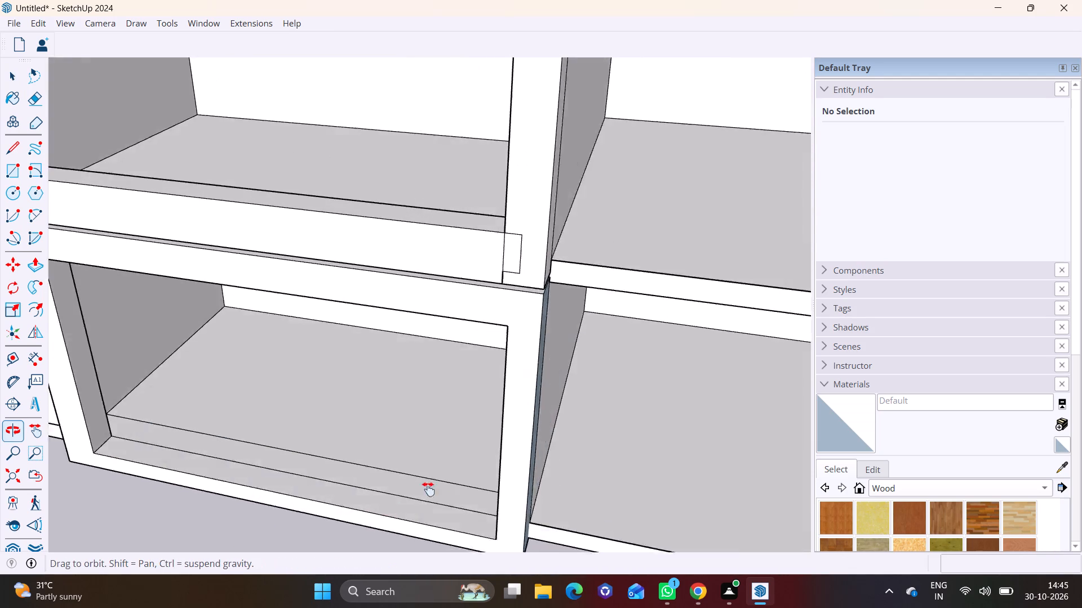
pyautogui.moveTo(428, 489); pyautogui.dragTo(464, 451, button='middle')
pyautogui.click(16, 170)
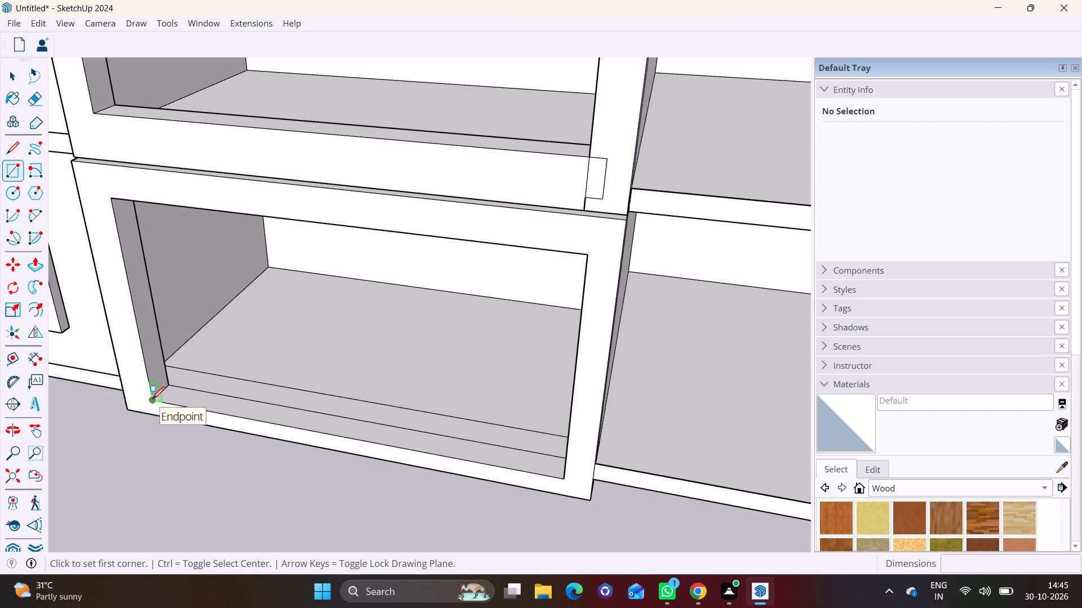
pyautogui.click(152, 399)
pyautogui.moveTo(409, 439); pyautogui.dragTo(628, 500, button='middle')
pyautogui.scroll(4, 605, 409)
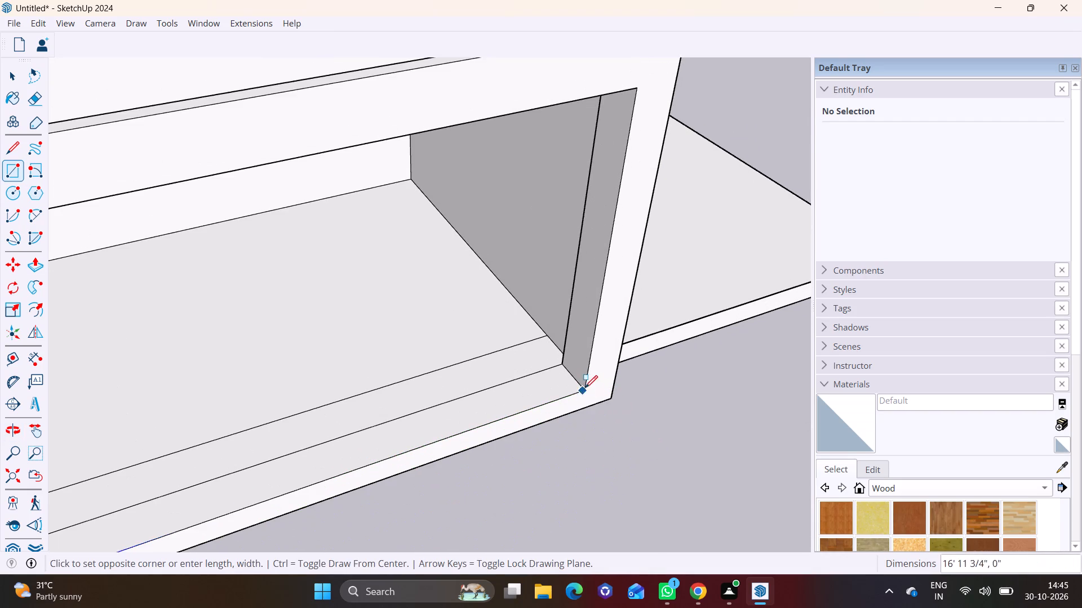
pyautogui.click(565, 370)
# Delete the face covering the front of the ground-floor surround's opening.
pyautogui.press('space')
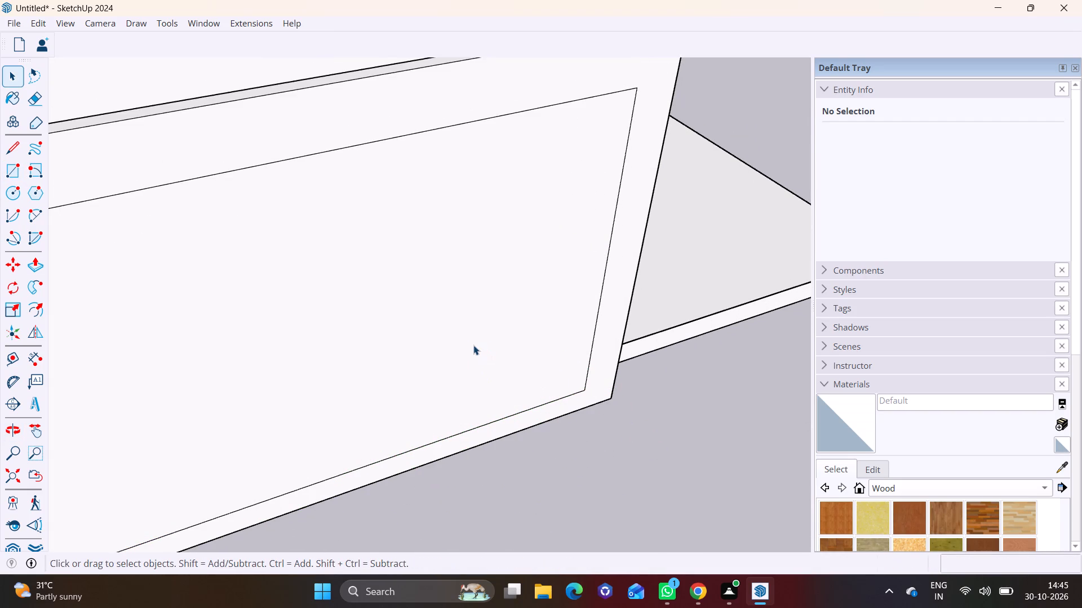
pyautogui.click(473, 345)
pyautogui.press('Delete')
# Push/Pull the front floor strip between the ground-floor posts up 10 1/4" to form the surround's bottom sill.
pyautogui.moveTo(468, 387); pyautogui.dragTo(332, 353, button='middle')
pyautogui.click(311, 388)
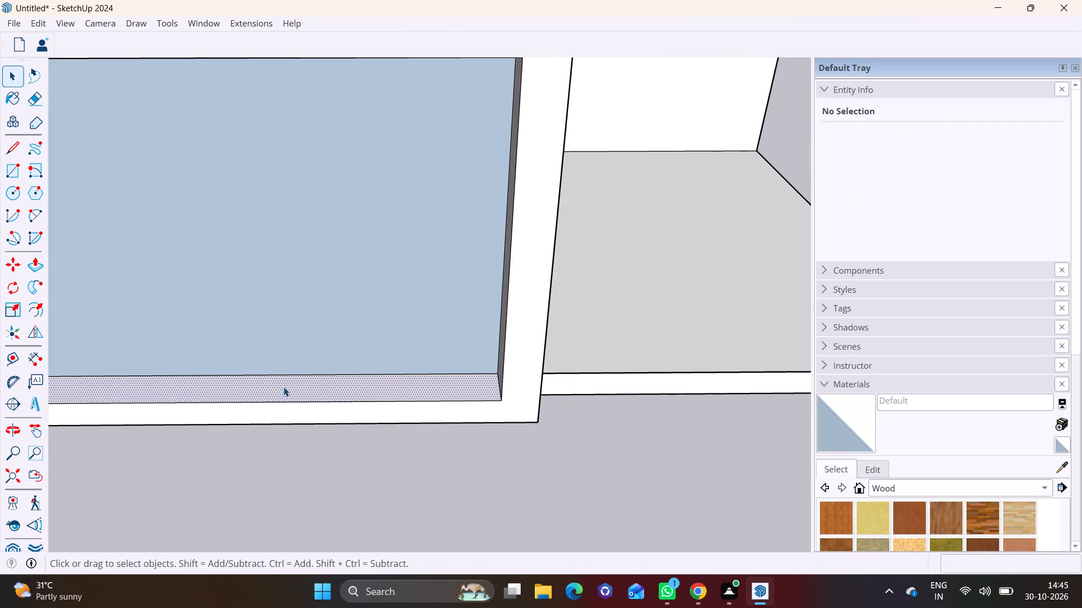
pyautogui.click(36, 264)
pyautogui.click(256, 387)
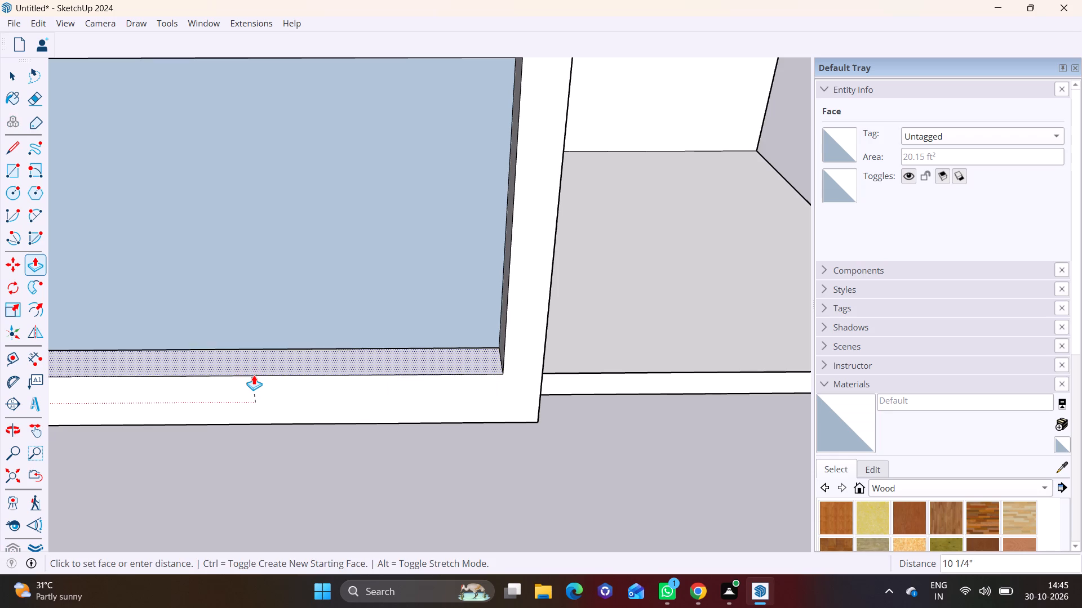
pyautogui.click(254, 375)
pyautogui.scroll(-8, 267, 378)
# Delete the remaining vertical face closing the back of the ground-floor surround's opening.
pyautogui.press('space')
pyautogui.moveTo(289, 280); pyautogui.dragTo(295, 173, button='middle')
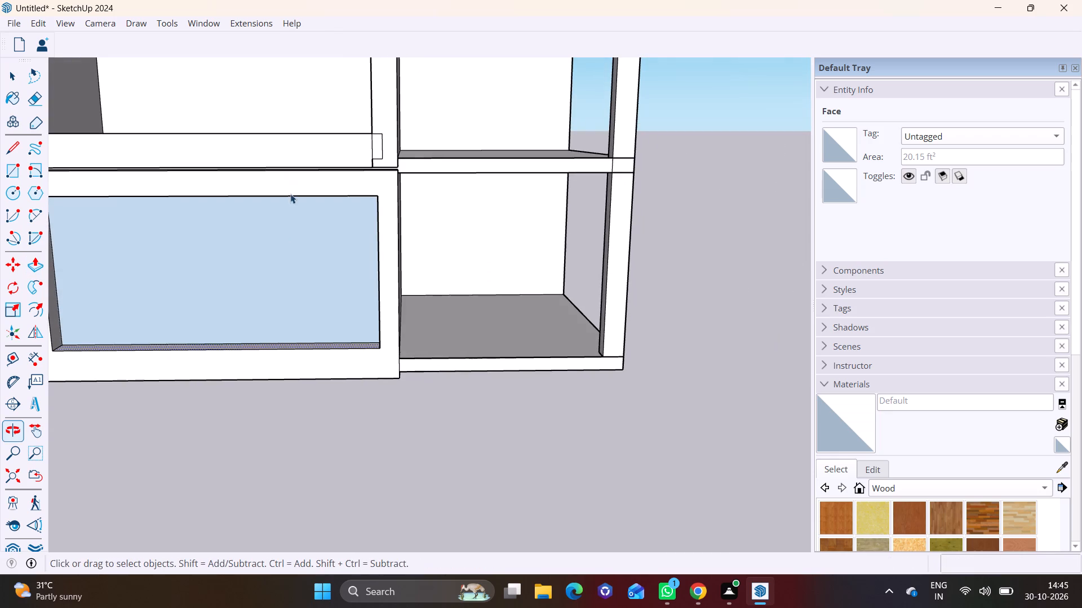
pyautogui.click(272, 278)
pyautogui.press('Delete')
# Push/Pull the underside of the ground-floor surround up 5 1/2", exposing the base slab's front edge below it.
pyautogui.moveTo(272, 278); pyautogui.dragTo(196, 267, button='middle')
pyautogui.scroll(-2, 201, 285)
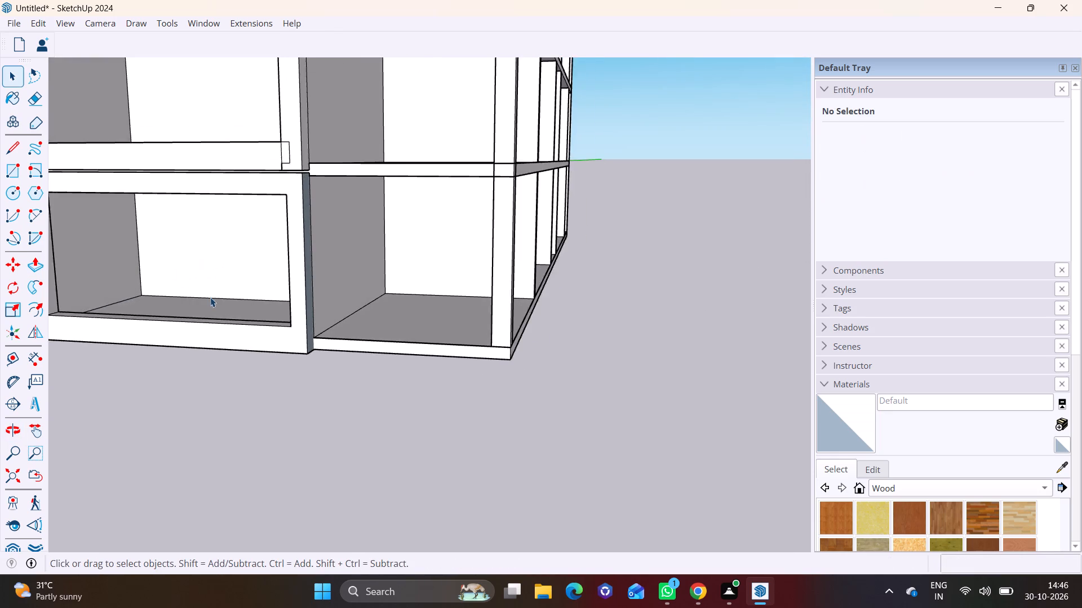
pyautogui.scroll(-2, 210, 297)
pyautogui.moveTo(237, 318); pyautogui.dragTo(257, 294, button='middle')
pyautogui.keyDown('shift'); pyautogui.moveTo(260, 297); pyautogui.dragTo(305, 426, button='middle'); pyautogui.keyUp('shift')
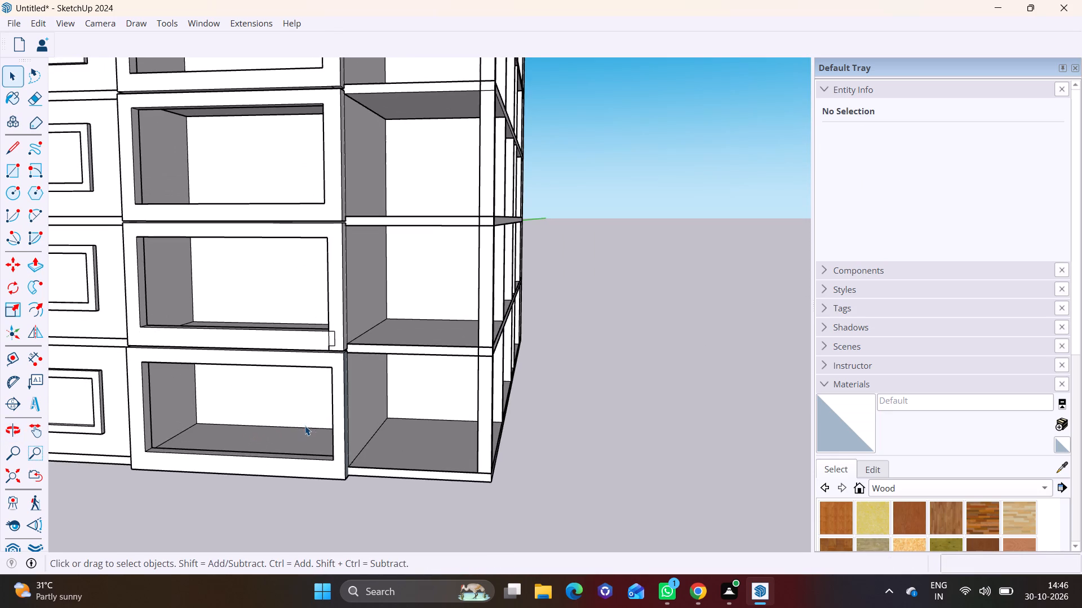
pyautogui.scroll(2, 332, 426)
pyautogui.moveTo(332, 435); pyautogui.dragTo(258, 316, button='middle')
pyautogui.scroll(1, 355, 314)
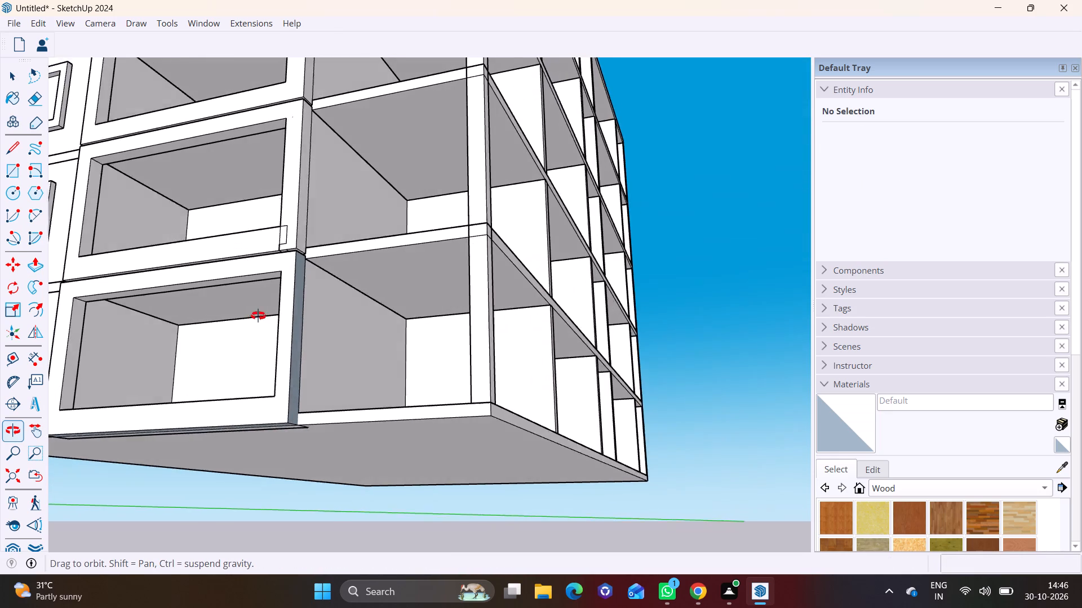
pyautogui.moveTo(258, 316); pyautogui.dragTo(256, 316, button='middle')
pyautogui.scroll(2, 252, 421)
pyautogui.moveTo(230, 397); pyautogui.dragTo(301, 314, button='middle')
pyautogui.scroll(2, 285, 326)
pyautogui.keyDown('shift'); pyautogui.moveTo(299, 321); pyautogui.dragTo(509, 320, button='middle'); pyautogui.keyUp('shift')
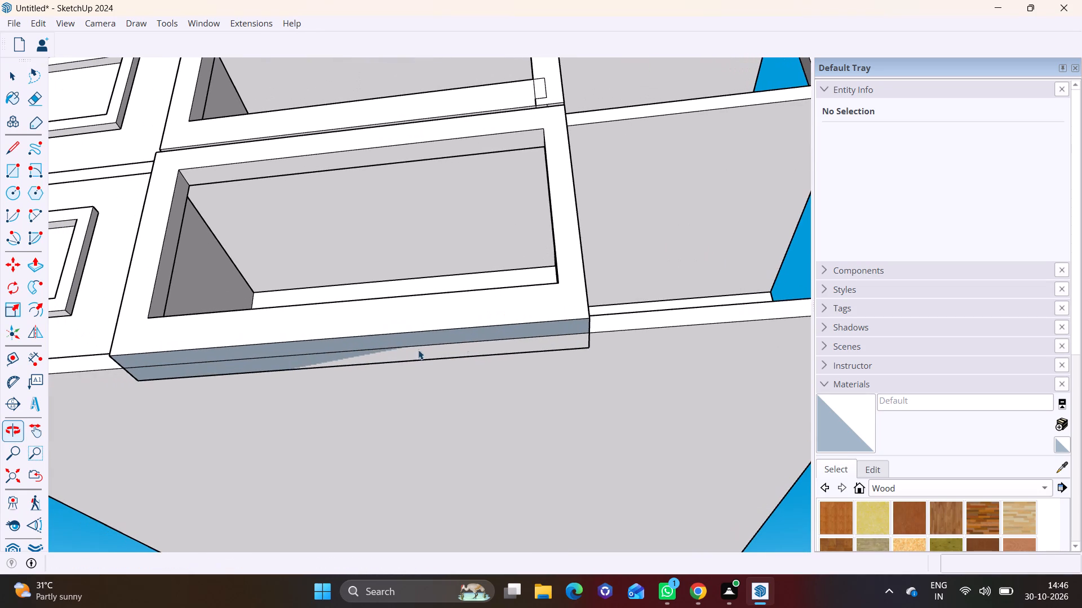
pyautogui.click(383, 344)
pyautogui.click(34, 263)
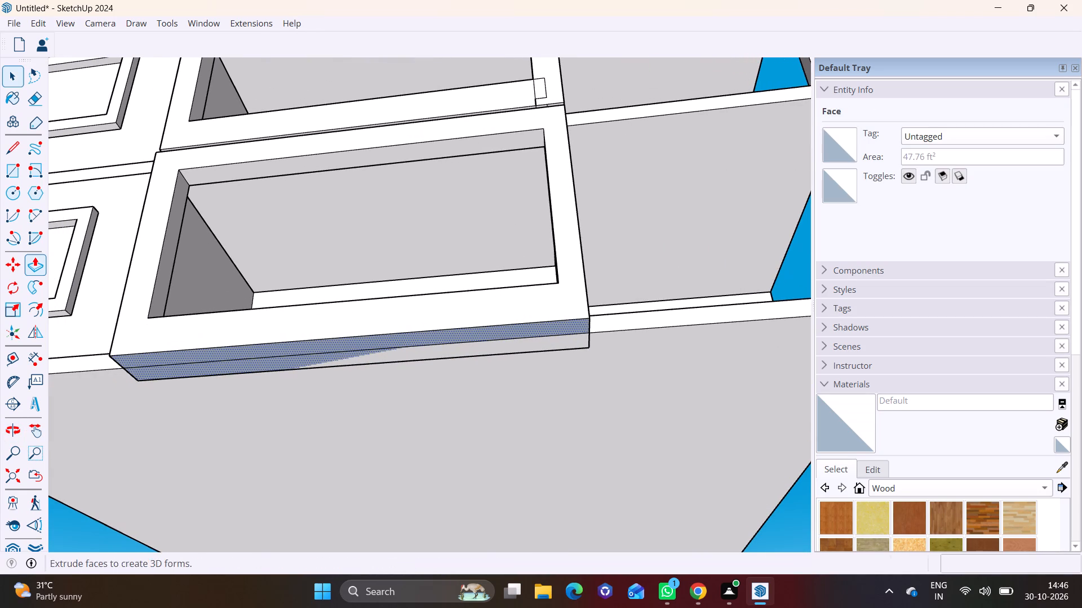
pyautogui.click(162, 354)
pyautogui.click(163, 342)
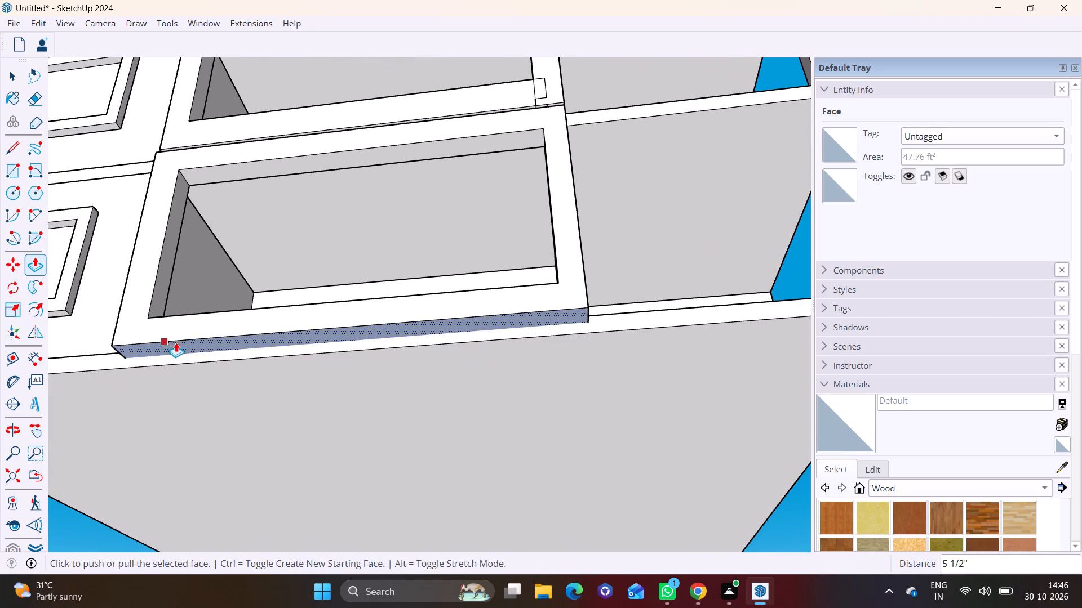
pyautogui.moveTo(234, 342); pyautogui.dragTo(92, 541, button='middle')
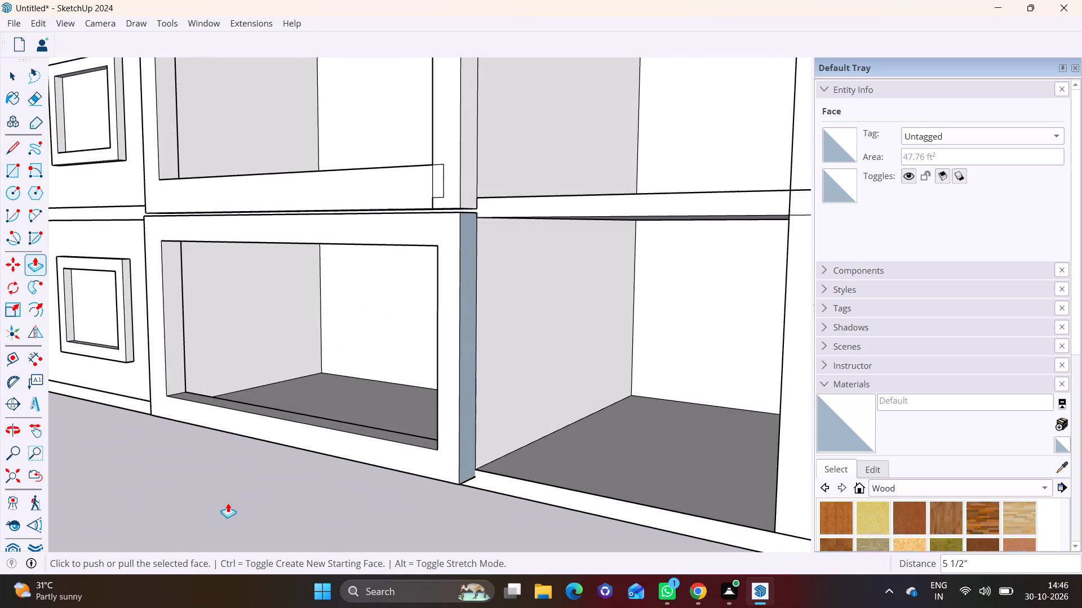
pyautogui.press('space')
pyautogui.click(233, 494)
# Examine the front surrounds from the ground floor up to the top storey, including their inner edges.
pyautogui.moveTo(283, 473); pyautogui.dragTo(349, 421, button='middle')
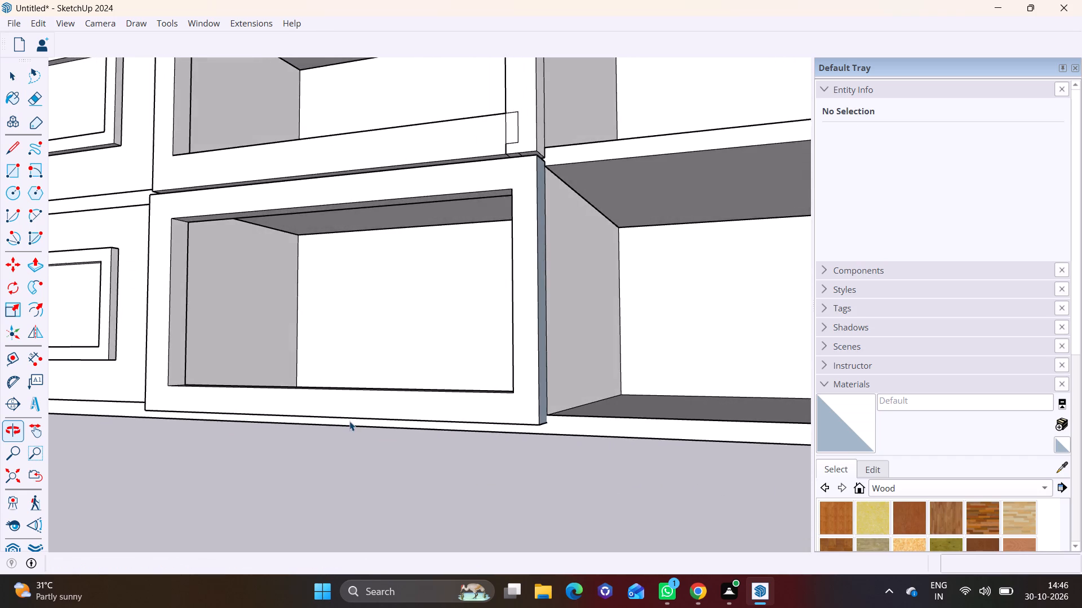
pyautogui.scroll(-4, 349, 421)
pyautogui.moveTo(148, 330); pyautogui.dragTo(29, 292, button='middle')
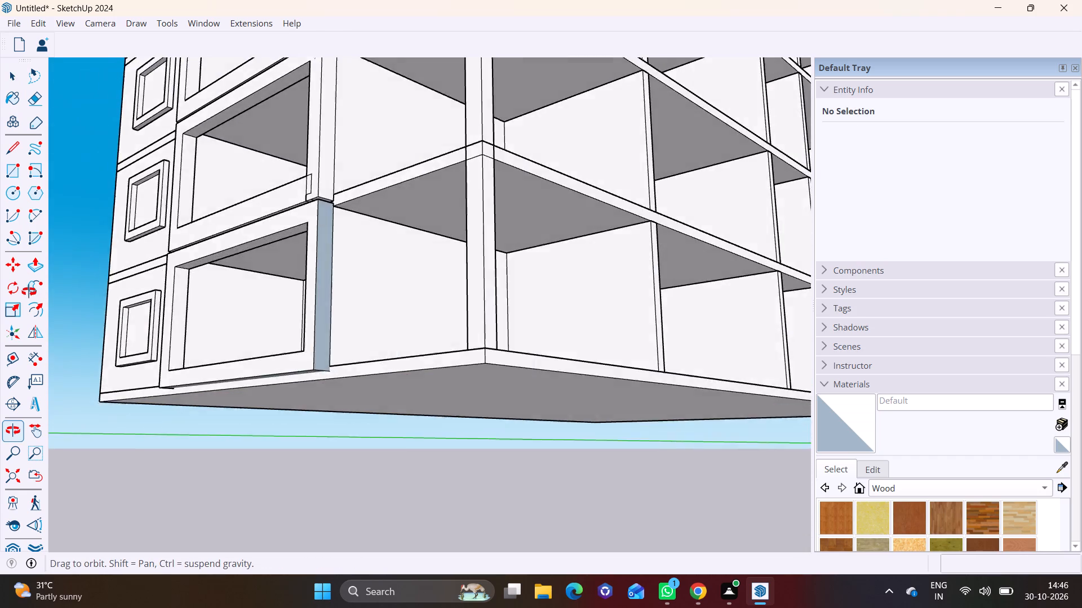
pyautogui.moveTo(29, 292); pyautogui.dragTo(227, 377, button='middle')
pyautogui.scroll(-3, 257, 339)
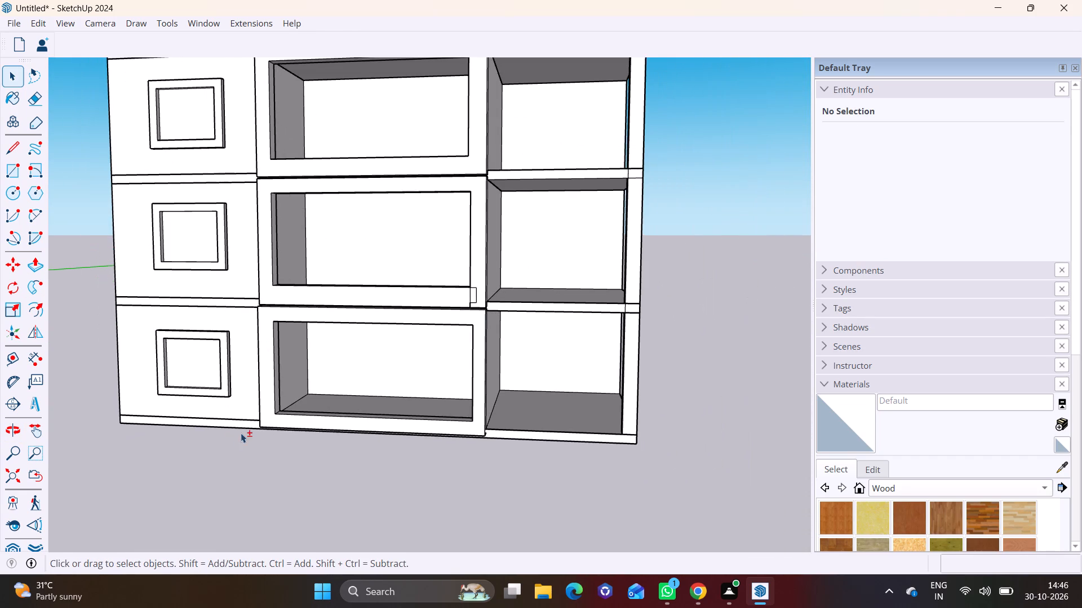
pyautogui.keyDown('shift'); pyautogui.middleClick(240, 435); pyautogui.keyUp('shift')
pyautogui.keyDown('shift'); pyautogui.moveTo(315, 249); pyautogui.dragTo(284, 517, button='middle'); pyautogui.keyUp('shift')
pyautogui.keyDown('shift'); pyautogui.moveTo(314, 200); pyautogui.dragTo(287, 270, button='middle'); pyautogui.keyUp('shift')
pyautogui.moveTo(364, 276); pyautogui.dragTo(365, 276, button='middle')
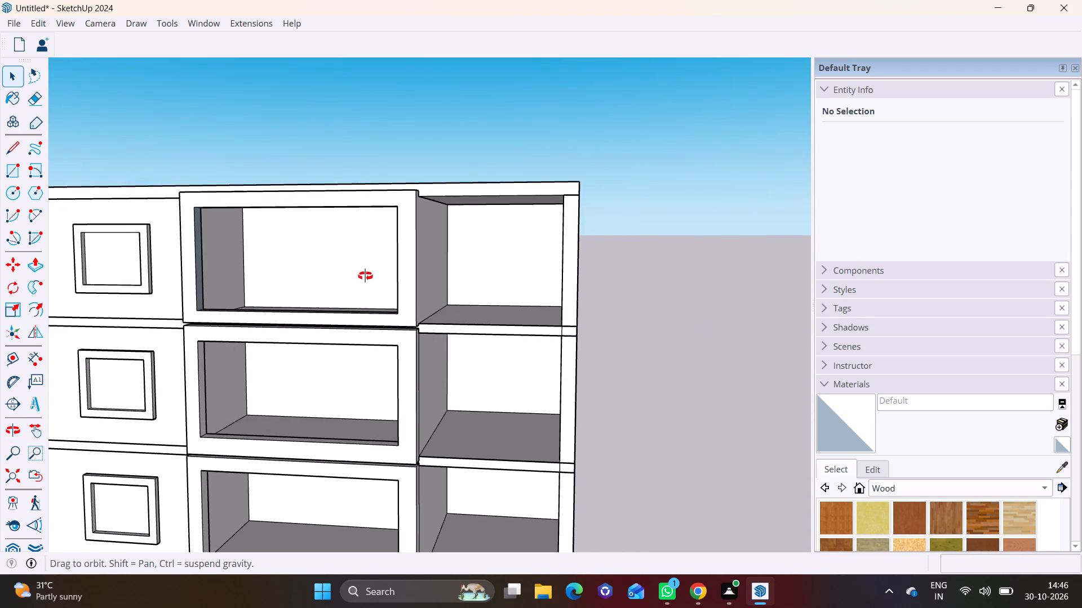
pyautogui.moveTo(365, 276); pyautogui.dragTo(528, 271, button='middle')
pyautogui.scroll(4, 586, 267)
pyautogui.moveTo(596, 234); pyautogui.dragTo(585, 155, button='middle')
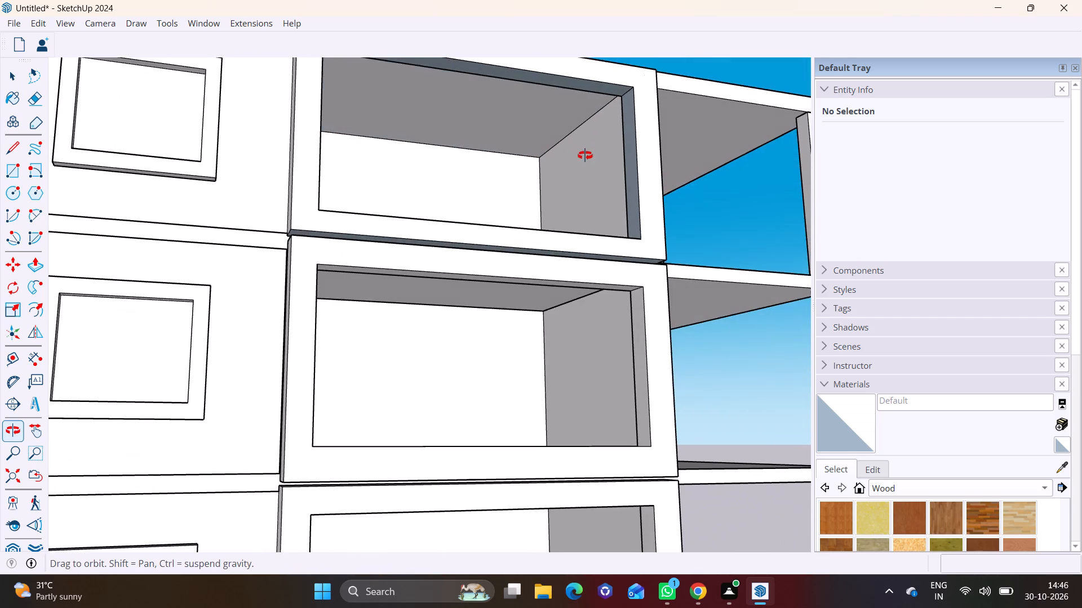
pyautogui.moveTo(585, 155); pyautogui.dragTo(411, 253, button='middle')
pyautogui.moveTo(403, 317); pyautogui.dragTo(397, 422, button='middle')
pyautogui.keyDown('shift'); pyautogui.moveTo(394, 428); pyautogui.dragTo(389, 276, button='middle'); pyautogui.keyUp('shift')
# Draw a rectangle about 3' 10 1/2" by 7 1/2" on the top-storey surround's sill, starting from its rear inner corner.
pyautogui.scroll(1, 388, 279)
pyautogui.moveTo(388, 280); pyautogui.dragTo(410, 370, button='middle')
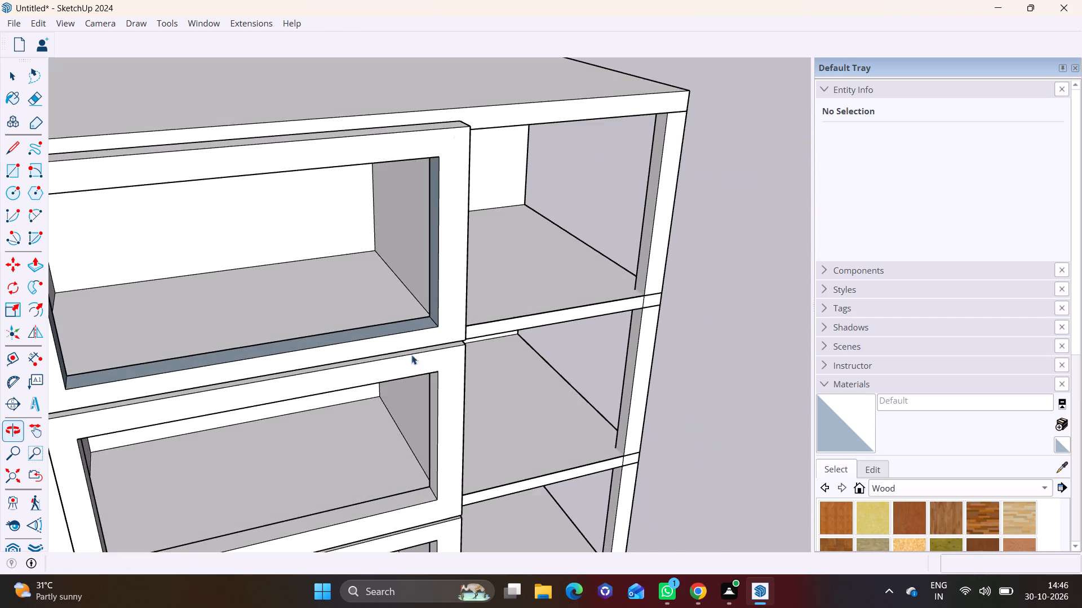
pyautogui.scroll(3, 406, 328)
pyautogui.click(13, 167)
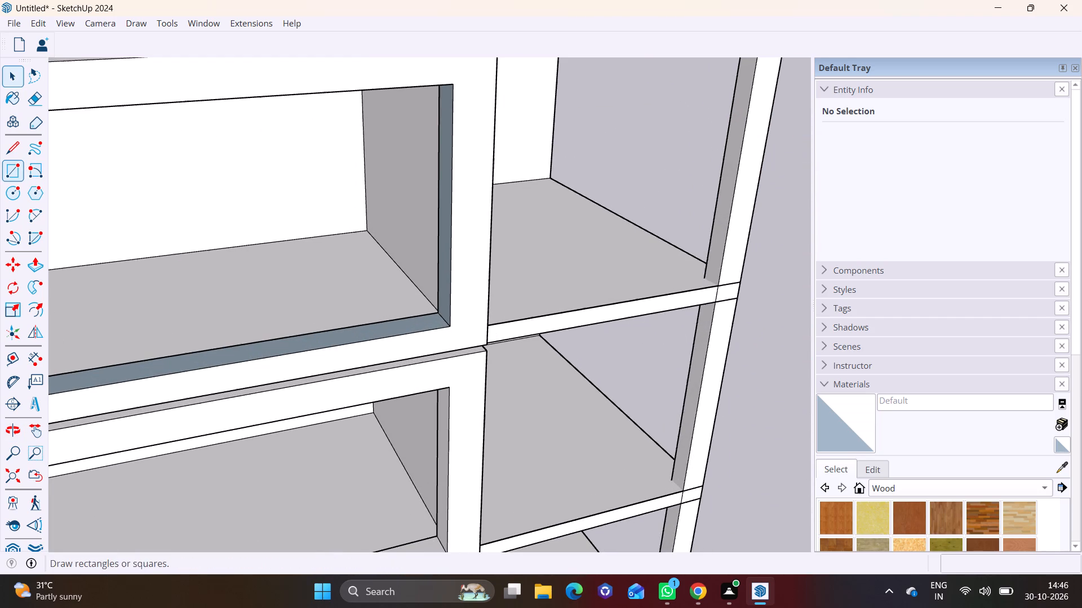
pyautogui.scroll(7, 564, 299)
pyautogui.moveTo(378, 334); pyautogui.dragTo(563, 349, button='middle')
pyautogui.scroll(3, 387, 358)
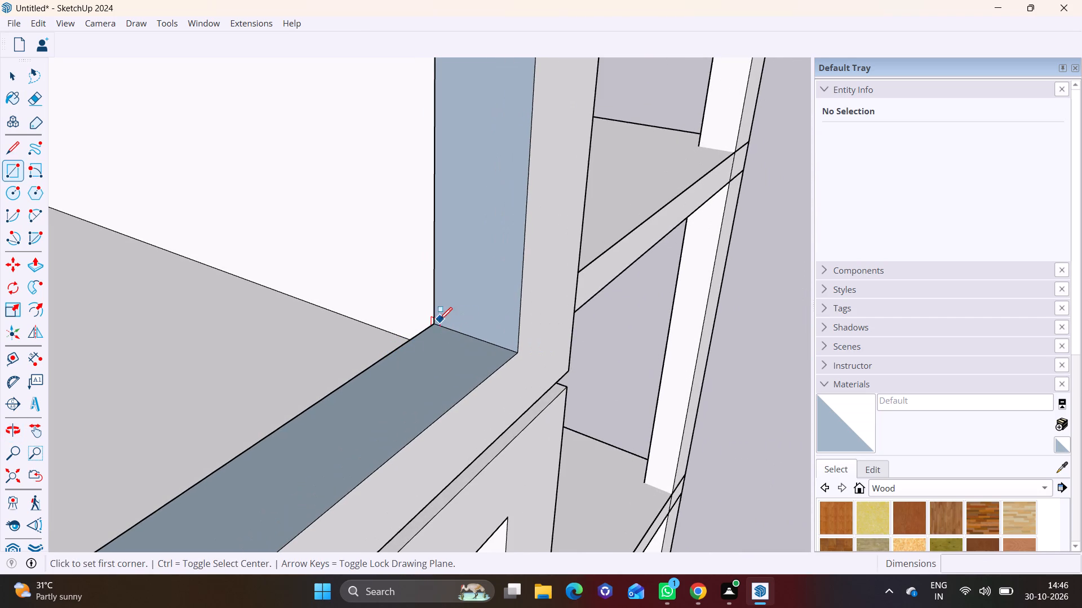
pyautogui.click(436, 321)
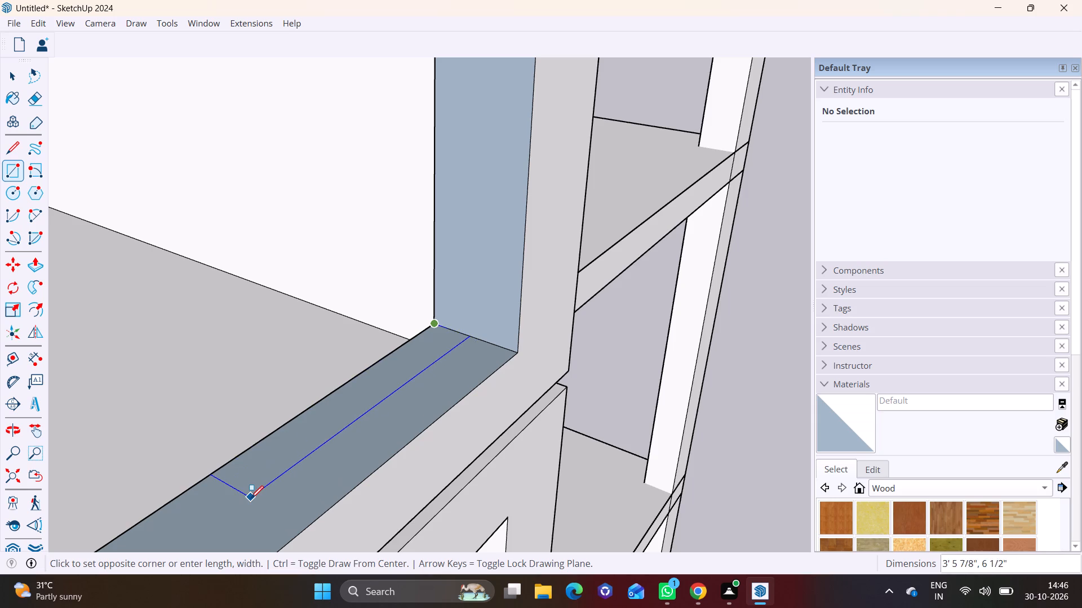
pyautogui.scroll(-6, 251, 498)
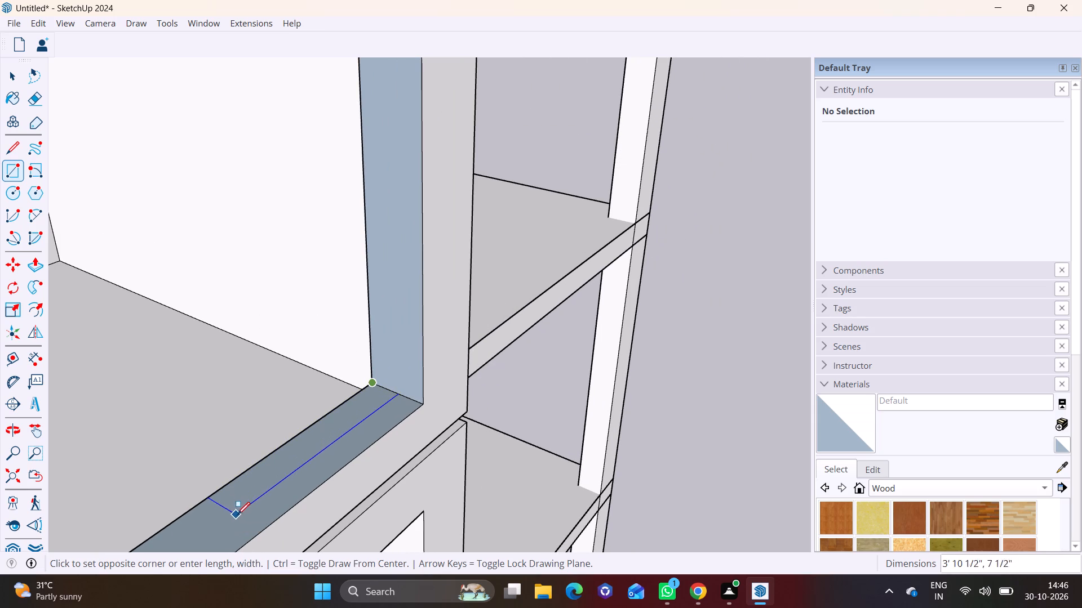
pyautogui.click(242, 515)
# Group the rectangle on the top-storey sill and open the group for editing with its face selected.
pyautogui.press('space')
pyautogui.doubleClick(260, 491)
pyautogui.rightClick(260, 491)
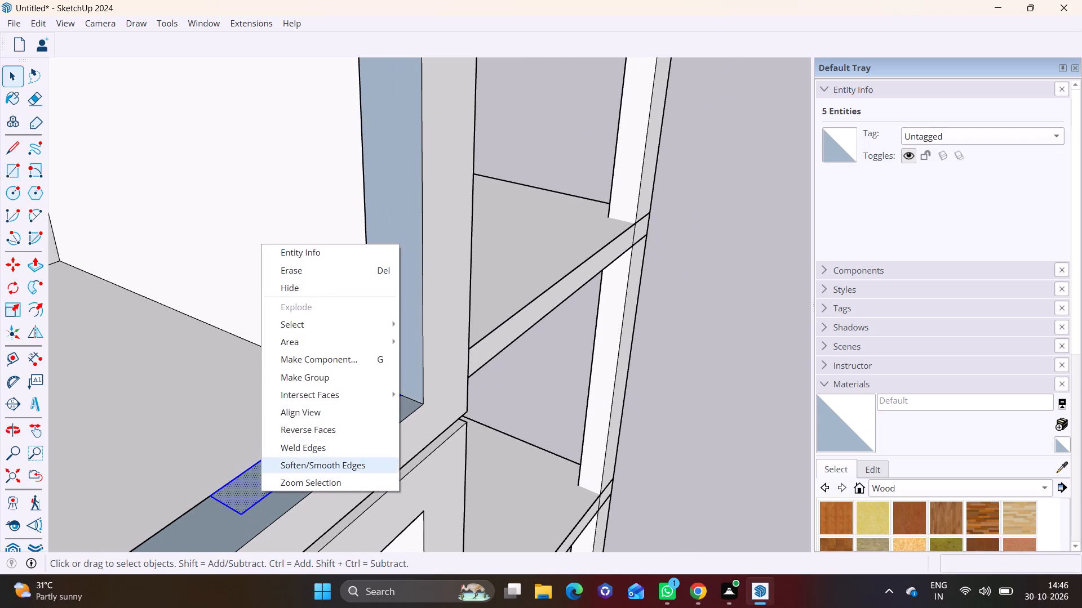
pyautogui.click(326, 376)
pyautogui.tripleClick(290, 454)
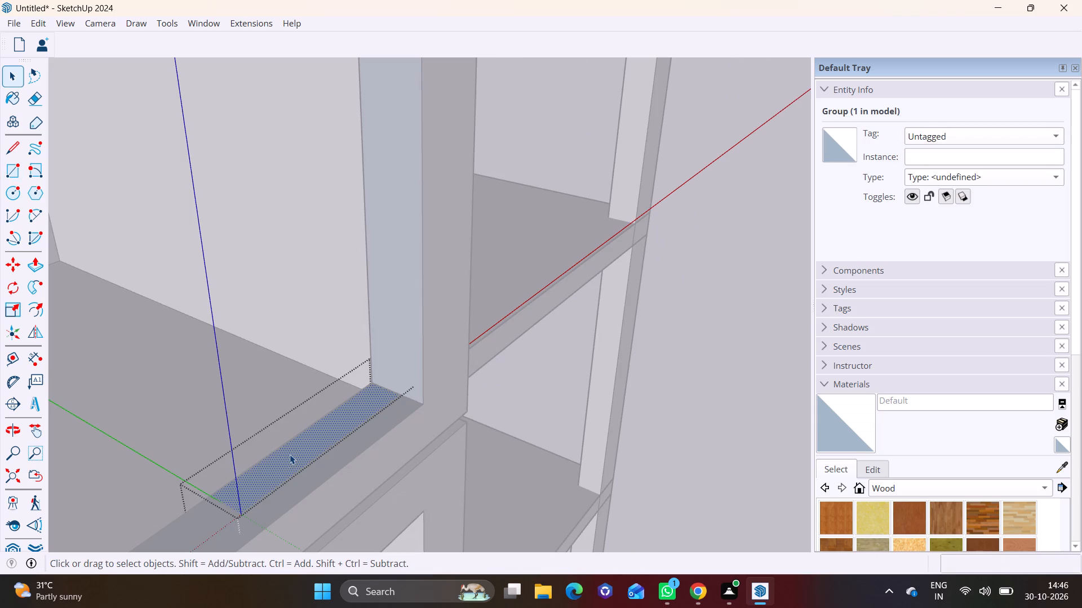
# Push/Pull the sill rectangle up 8' 3 3/8" to the top of the top-storey opening and close the group.
pyautogui.click(34, 262)
pyautogui.click(303, 449)
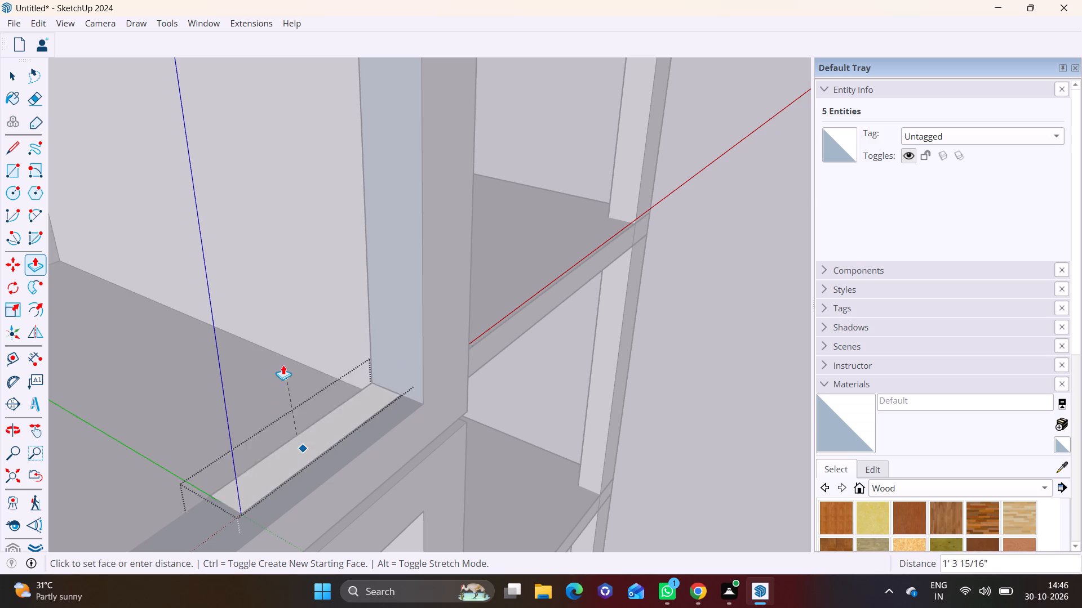
pyautogui.scroll(-11, 322, 238)
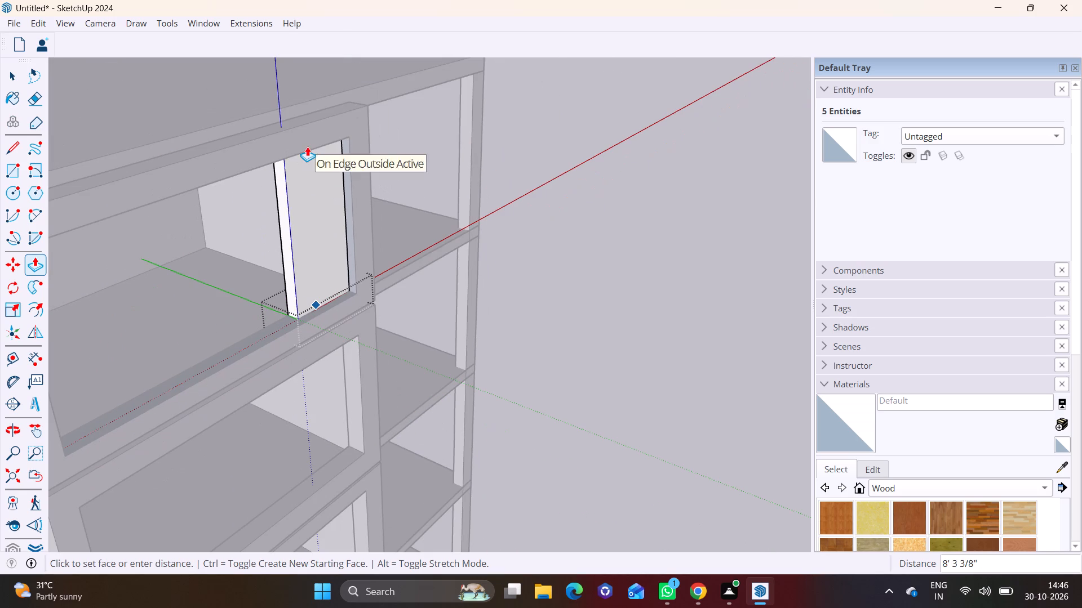
pyautogui.click(307, 146)
pyautogui.moveTo(313, 195); pyautogui.dragTo(189, 88, button='middle')
pyautogui.scroll(1, 209, 129)
pyautogui.moveTo(260, 175); pyautogui.dragTo(424, 260, button='middle')
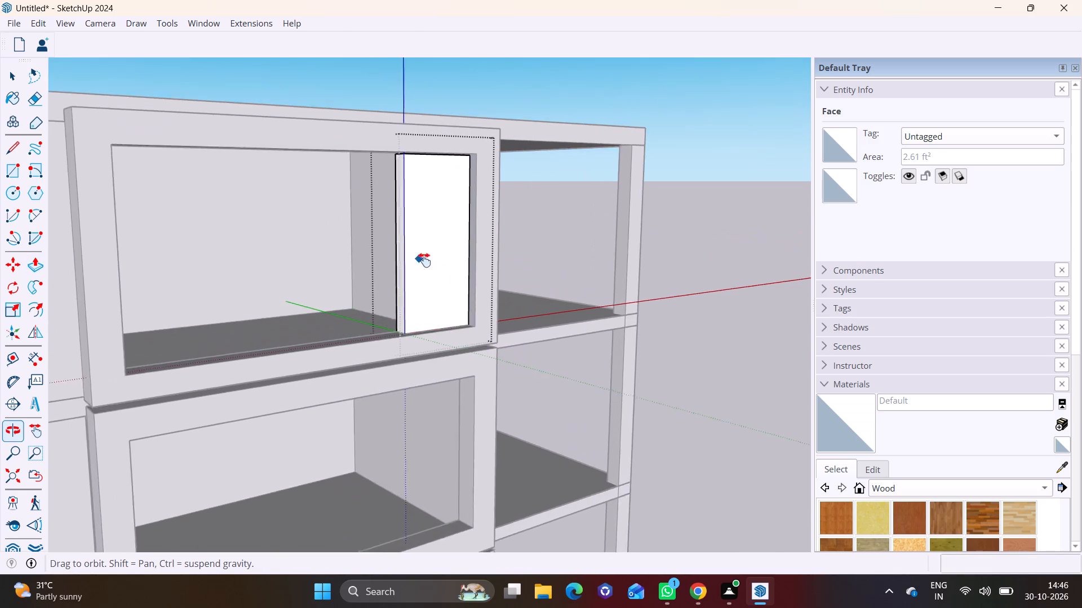
pyautogui.moveTo(424, 260); pyautogui.dragTo(429, 256, button='middle')
pyautogui.keyDown('shift'); pyautogui.scroll(1, 437, 259); pyautogui.keyUp('shift')
pyautogui.moveTo(397, 287); pyautogui.dragTo(289, 293, button='middle')
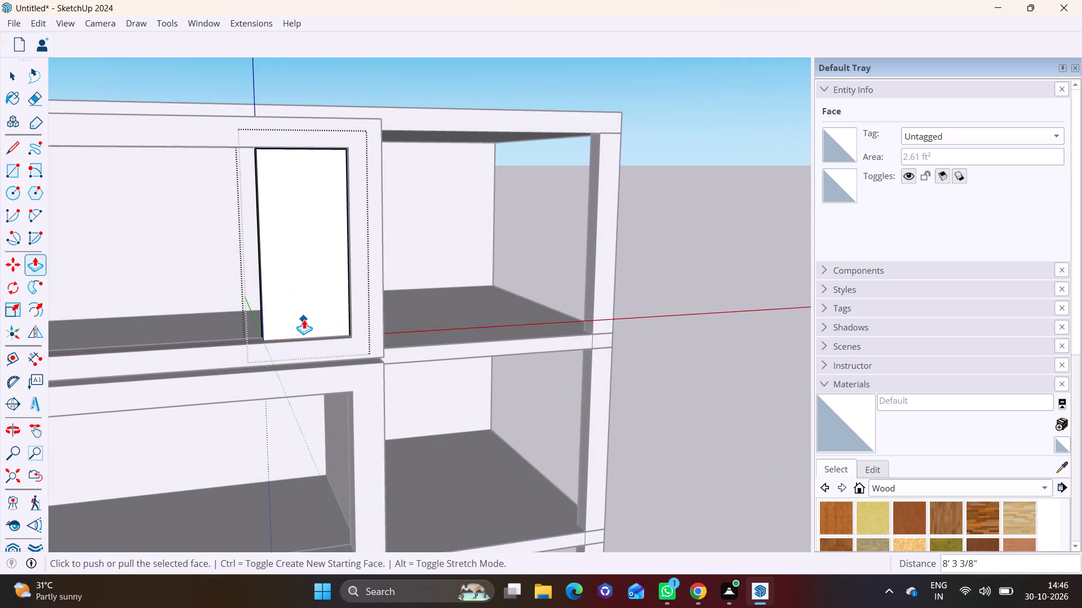
pyautogui.press('Escape')
pyautogui.moveTo(340, 337); pyautogui.dragTo(491, 337, button='middle')
pyautogui.press('space')
pyautogui.click(655, 330)
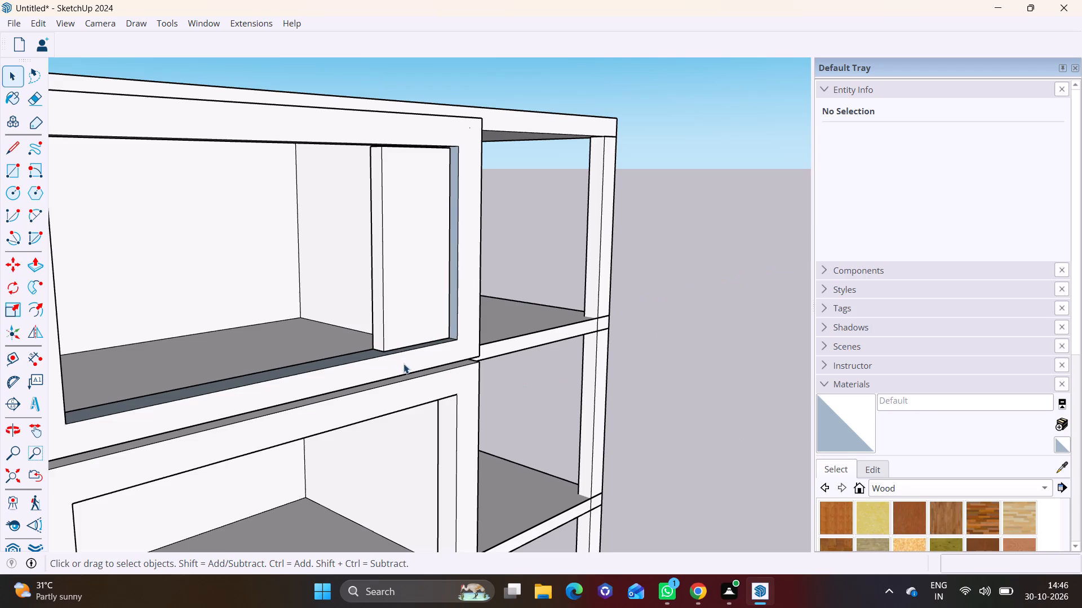
# Widen the top-storey panel by pulling its free side face out 3' 8 13/16" across the opening, and close the group.
pyautogui.scroll(2, 375, 317)
pyautogui.click(375, 302)
pyautogui.doubleClick(375, 302)
pyautogui.click(384, 289)
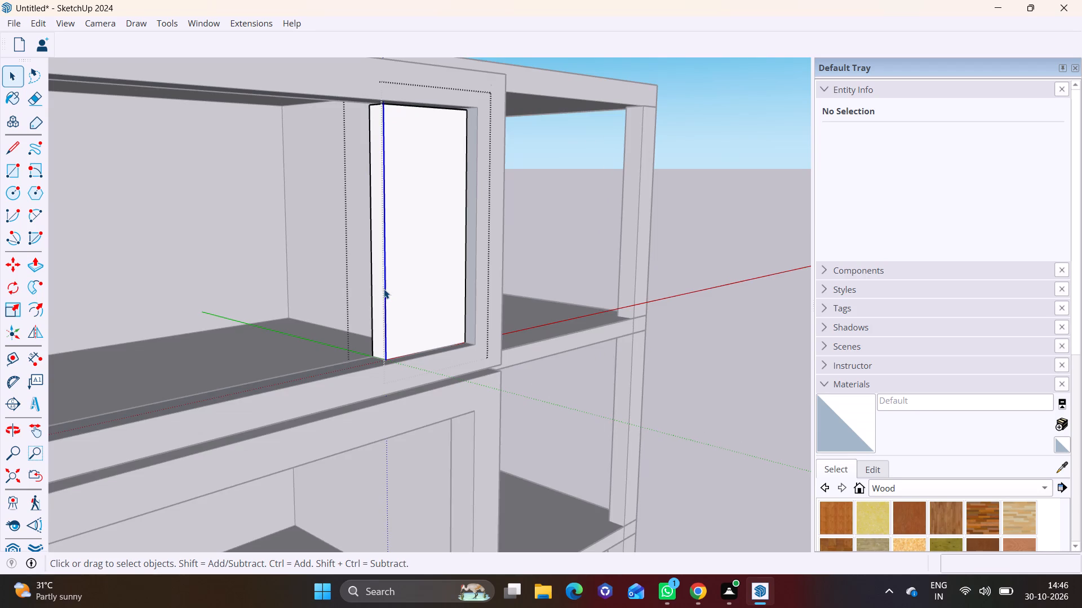
pyautogui.click(382, 287)
pyautogui.click(37, 270)
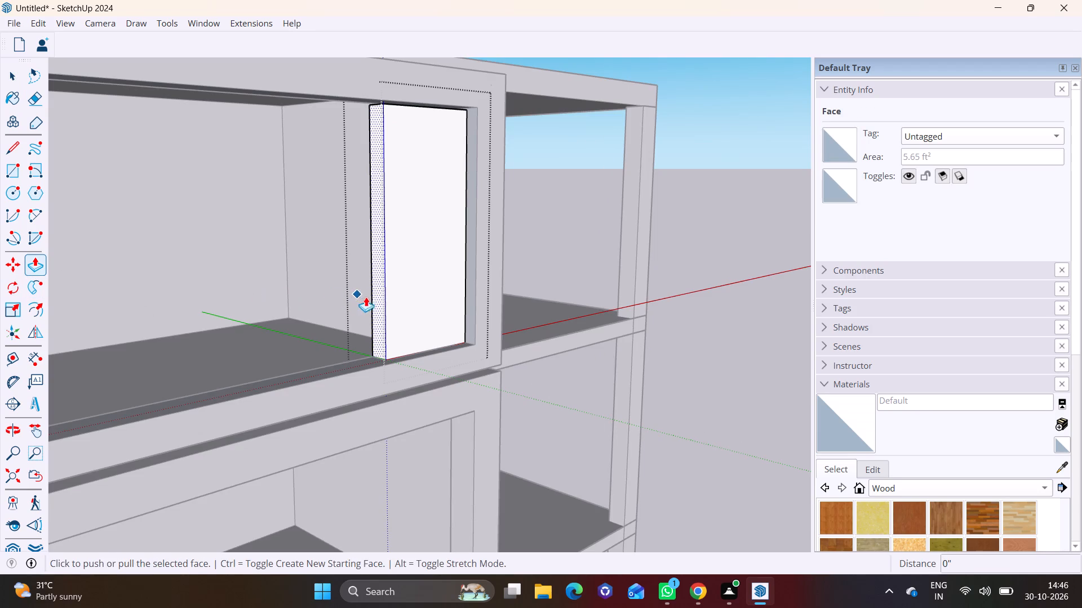
pyautogui.click(375, 299)
pyautogui.hotkey('ctrl', 'z')
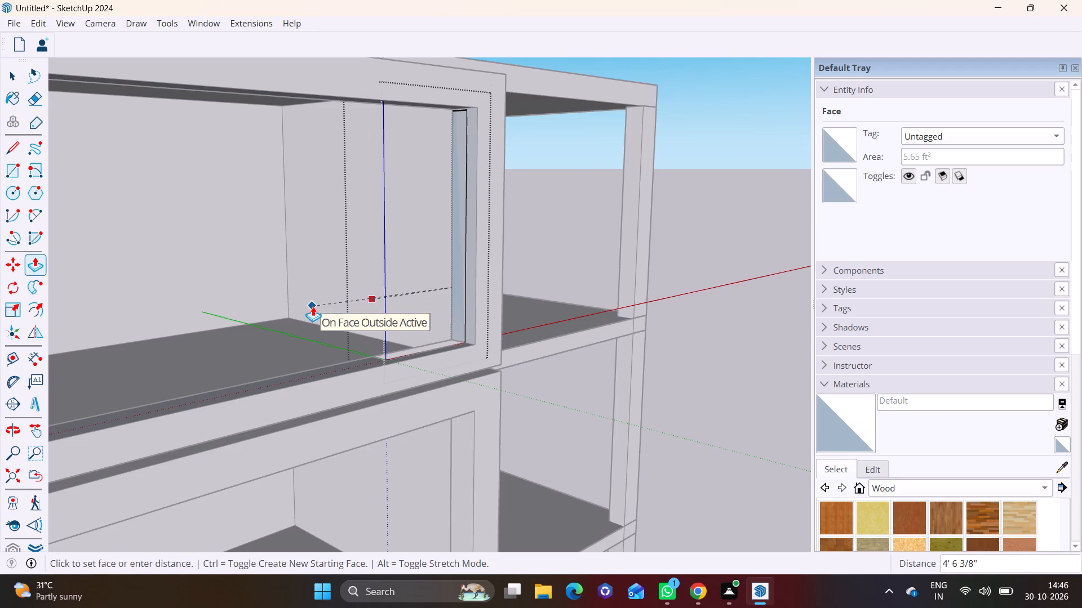
pyautogui.click(375, 273)
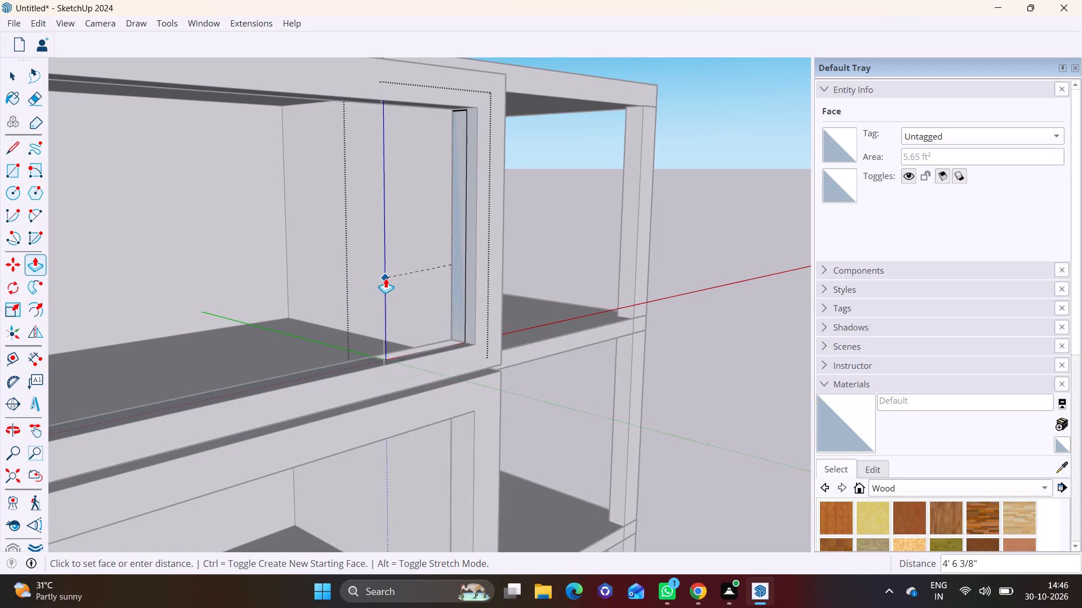
pyautogui.click(280, 297)
pyautogui.moveTo(406, 361); pyautogui.dragTo(284, 381, button='middle')
pyautogui.scroll(-2, 261, 376)
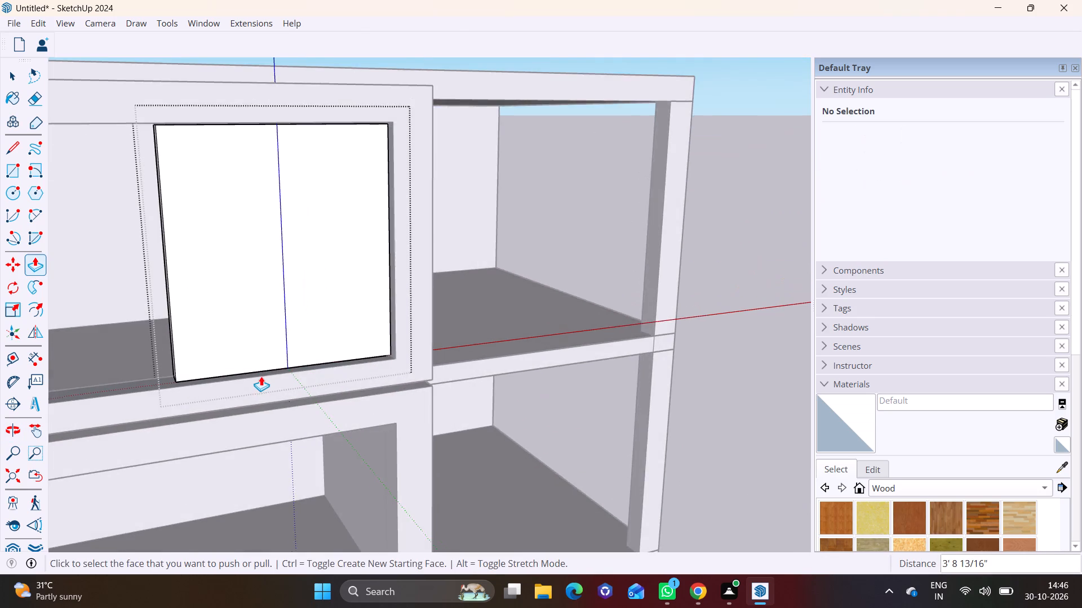
pyautogui.scroll(-5, 261, 376)
pyautogui.moveTo(297, 418); pyautogui.dragTo(265, 395, button='middle')
pyautogui.scroll(-2, 257, 367)
pyautogui.moveTo(225, 382); pyautogui.dragTo(198, 373, button='middle')
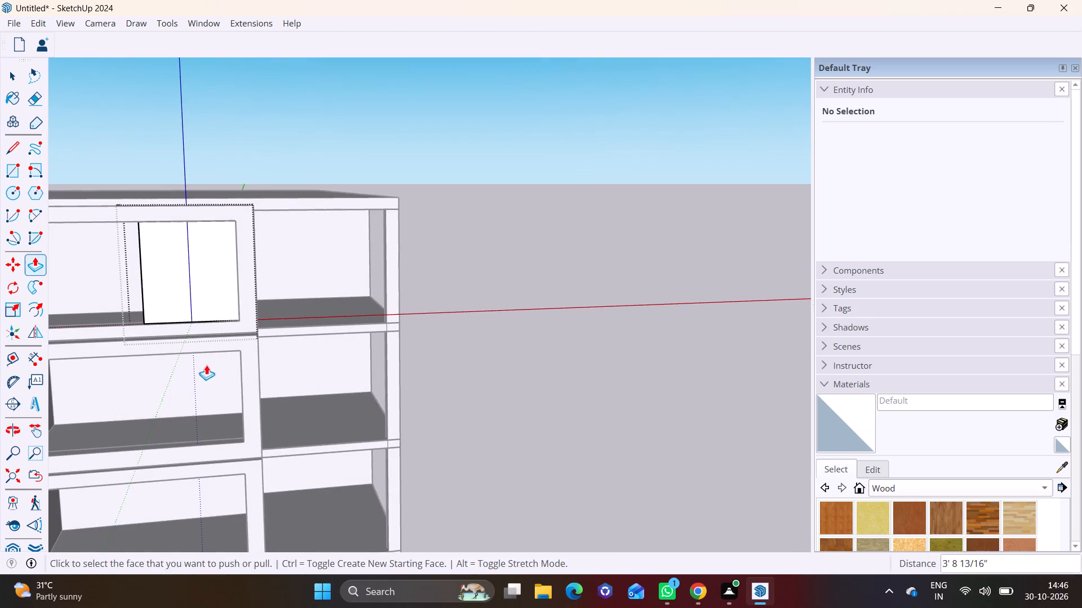
pyautogui.moveTo(206, 365); pyautogui.dragTo(340, 359, button='middle')
pyautogui.press('space')
pyautogui.click(684, 391)
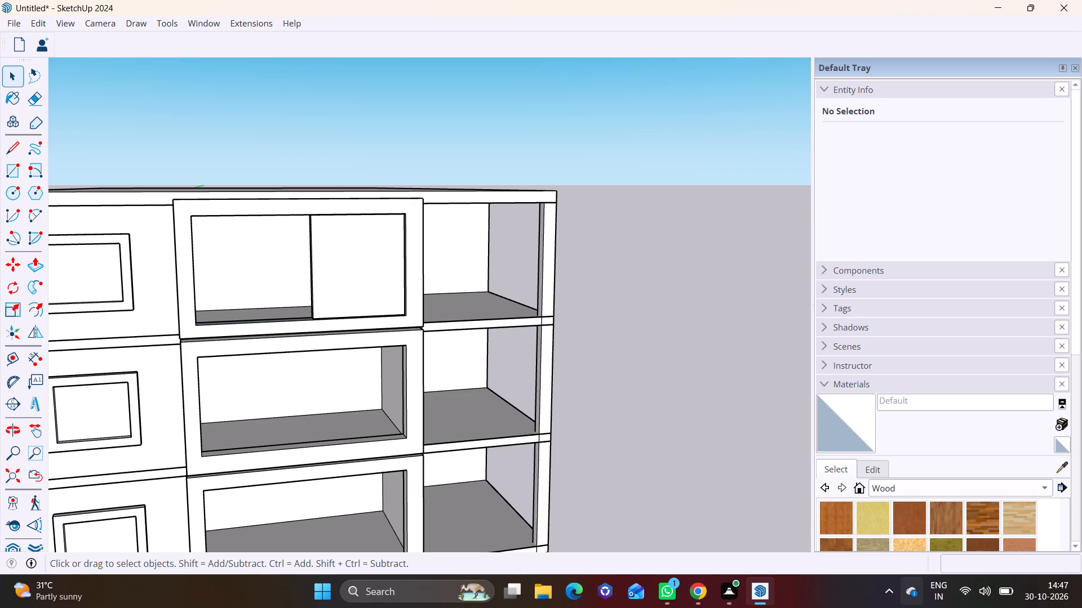
# Copy the top-storey panel down into the openings of the two storeys directly below, aligning its upper outer corner with each.
pyautogui.click(368, 271)
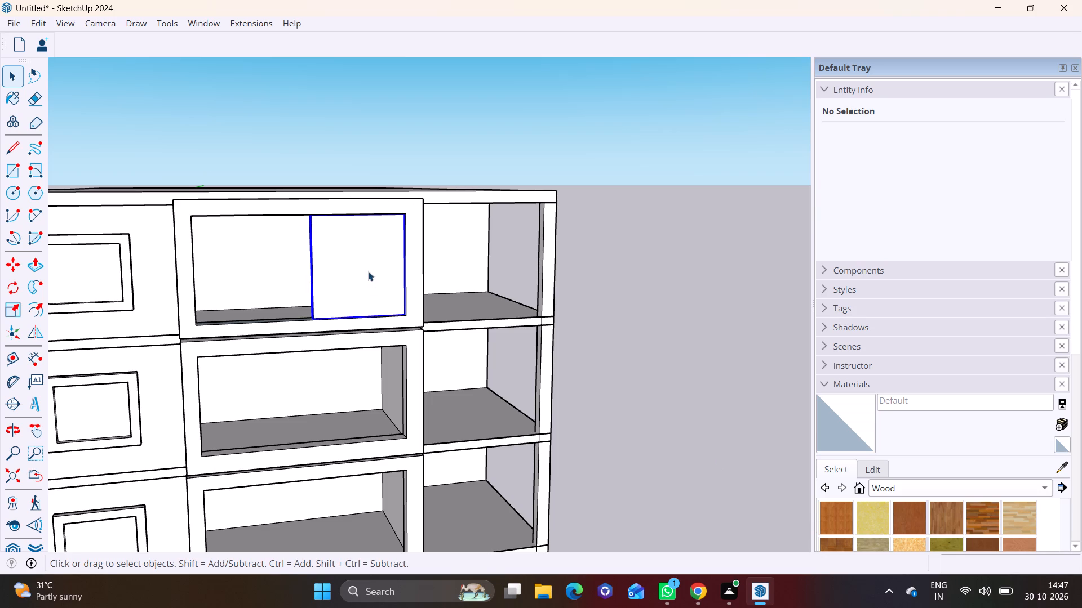
pyautogui.press('m')
pyautogui.click(396, 214)
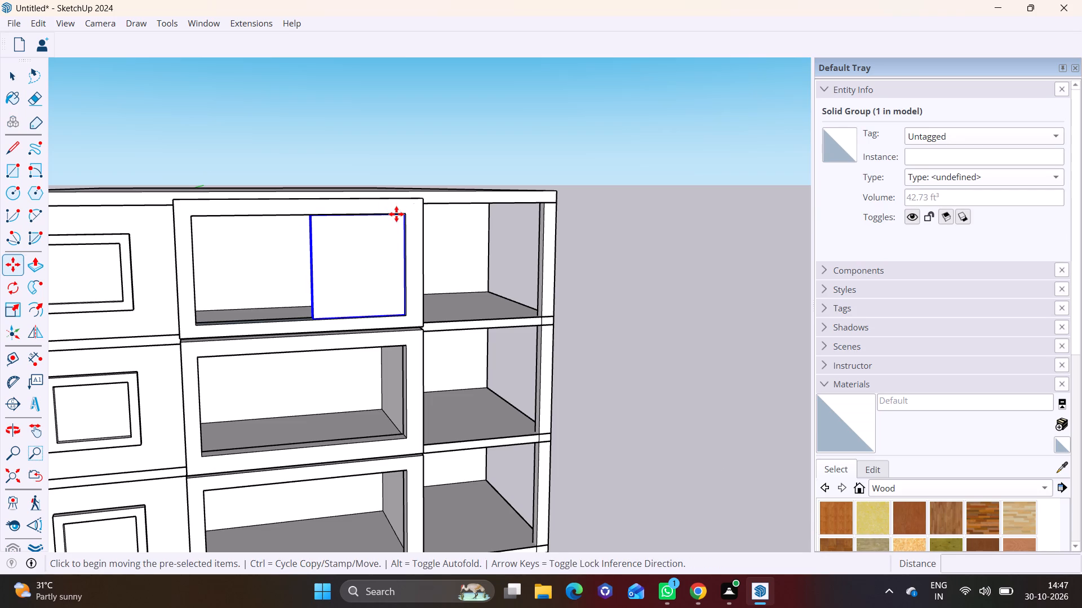
pyautogui.click(403, 350)
pyautogui.keyDown('shift'); pyautogui.moveTo(383, 396); pyautogui.dragTo(383, 275, button='middle'); pyautogui.keyUp('shift')
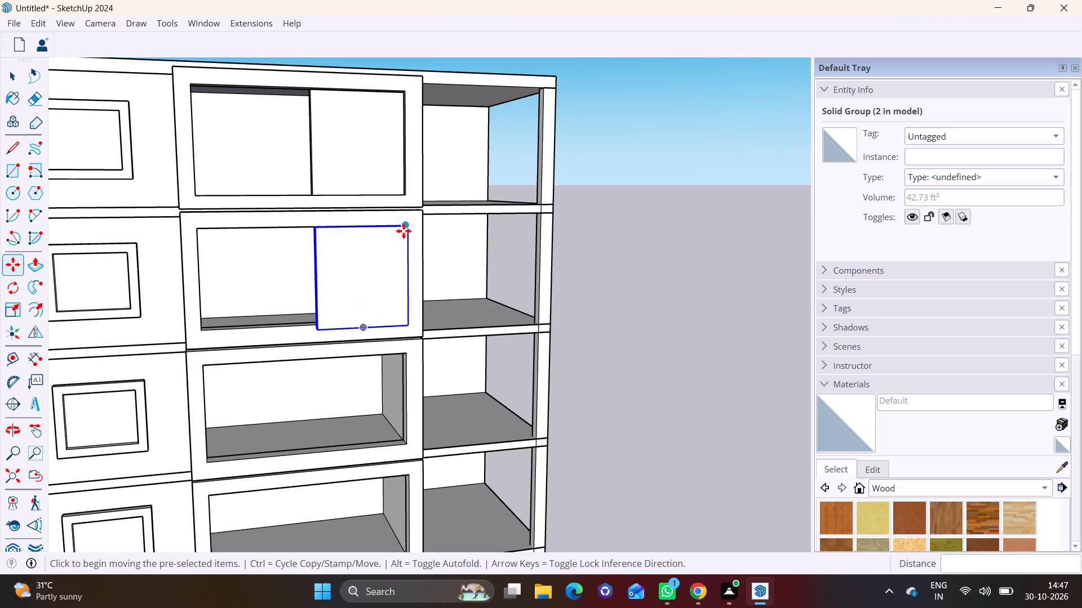
pyautogui.click(403, 231)
pyautogui.click(402, 354)
# Copy the panel down from the third storey into the openings of the two lowest storeys.
pyautogui.keyDown('shift'); pyautogui.moveTo(405, 376); pyautogui.dragTo(404, 256, button='middle'); pyautogui.keyUp('shift')
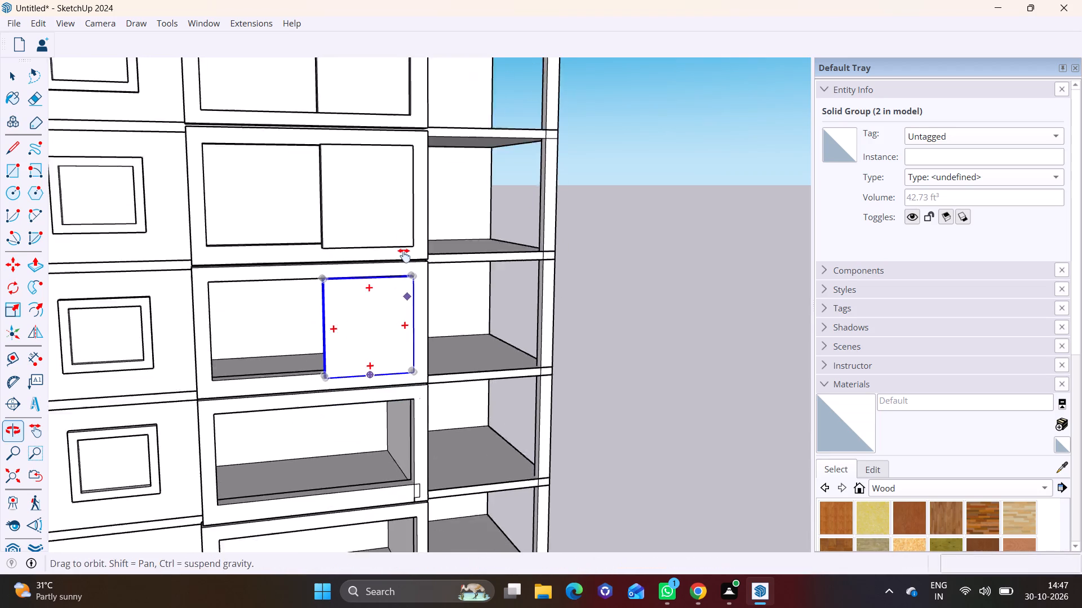
pyautogui.keyDown('shift'); pyautogui.moveTo(404, 256); pyautogui.dragTo(402, 236, button='middle'); pyautogui.keyUp('shift')
pyautogui.click(402, 217)
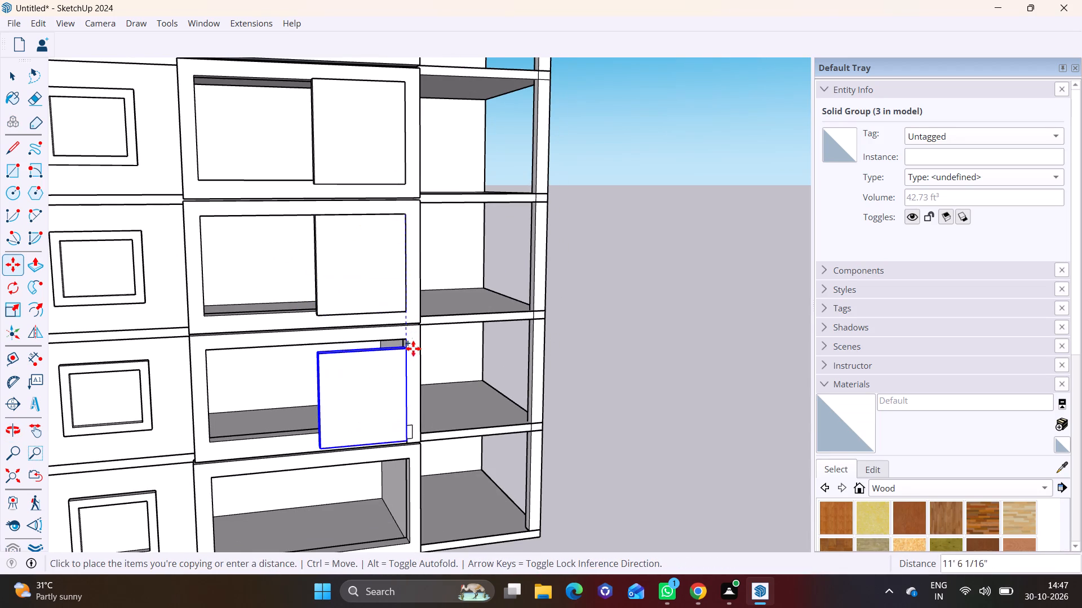
pyautogui.click(409, 343)
pyautogui.keyDown('shift'); pyautogui.moveTo(412, 336); pyautogui.dragTo(399, 216, button='middle'); pyautogui.keyUp('shift')
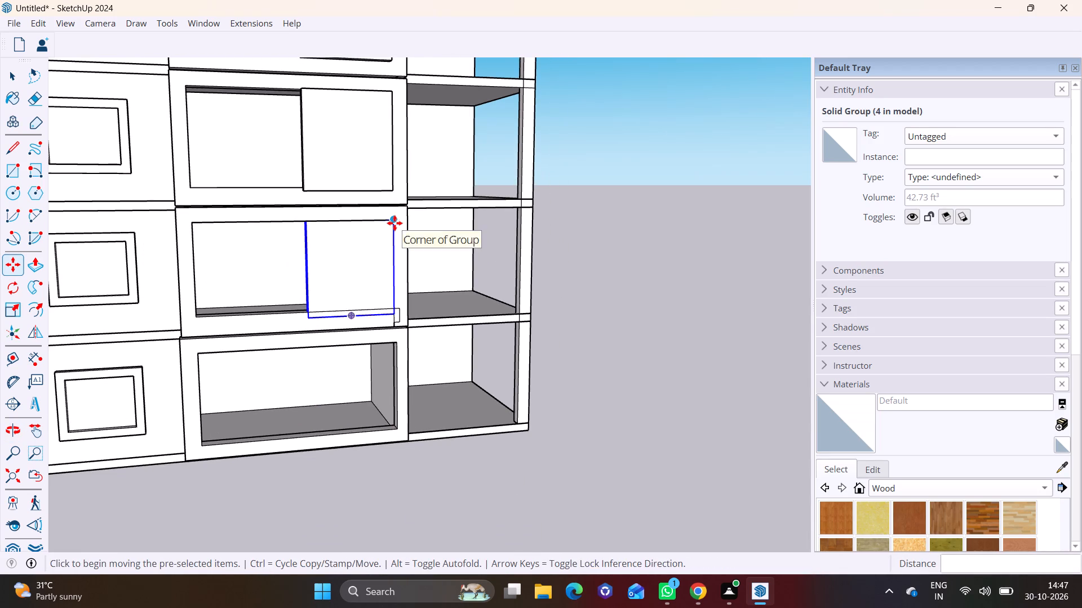
pyautogui.click(394, 223)
pyautogui.click(392, 347)
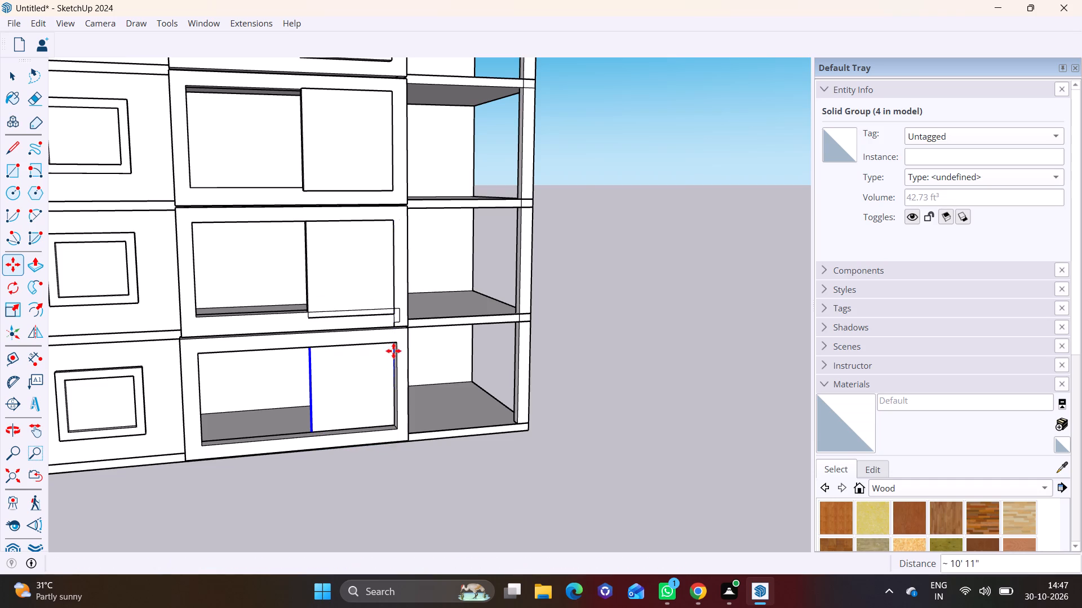
pyautogui.press('space')
# Move the panel one storey above the ground floor about 8 7/16" onto its sill, plus about 7/8" to the sill's inner edge.
pyautogui.moveTo(282, 348); pyautogui.dragTo(502, 373, button='middle')
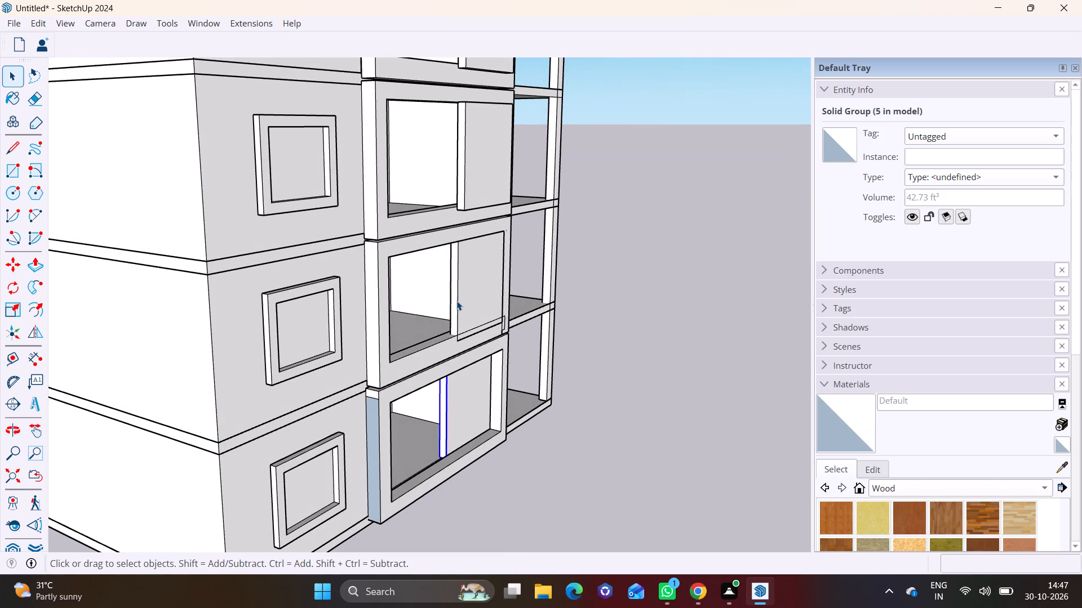
pyautogui.click(456, 301)
pyautogui.scroll(10, 477, 298)
pyautogui.scroll(4, 449, 379)
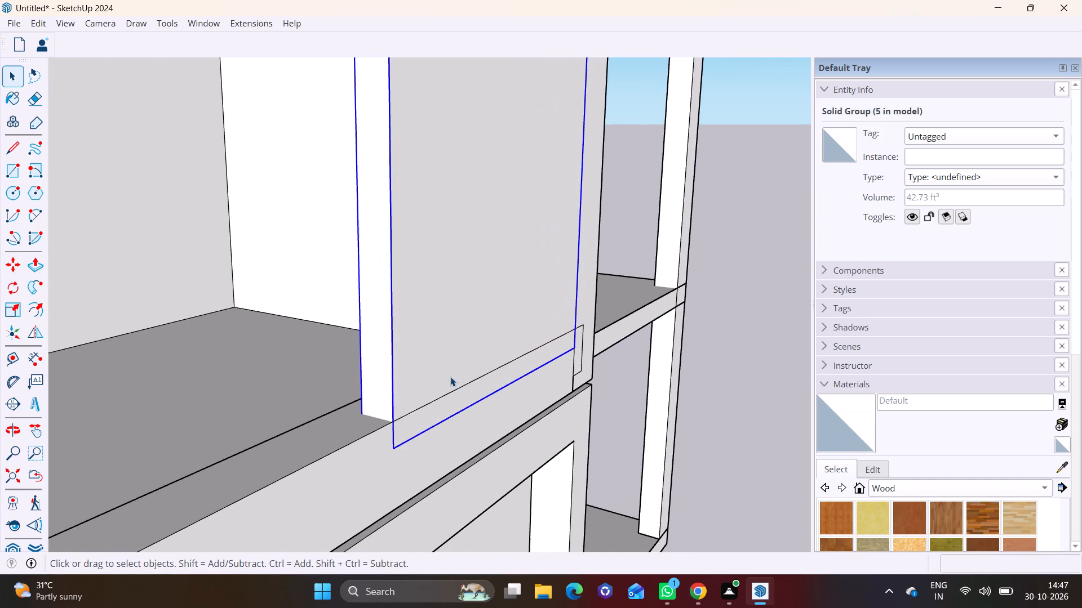
pyautogui.moveTo(450, 377); pyautogui.dragTo(512, 377, button='middle')
pyautogui.press('m')
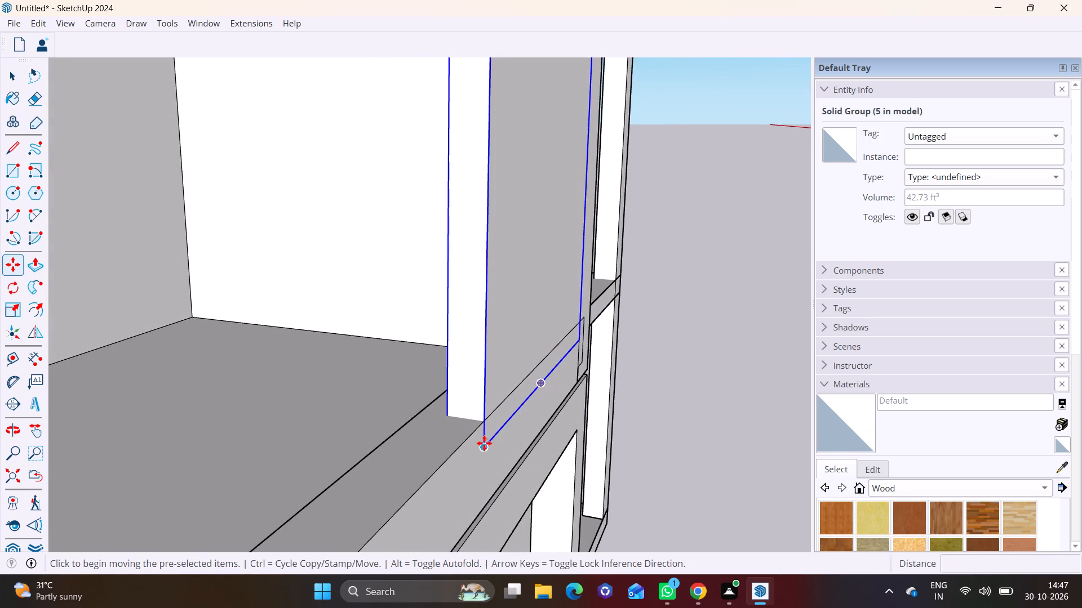
pyautogui.click(485, 444)
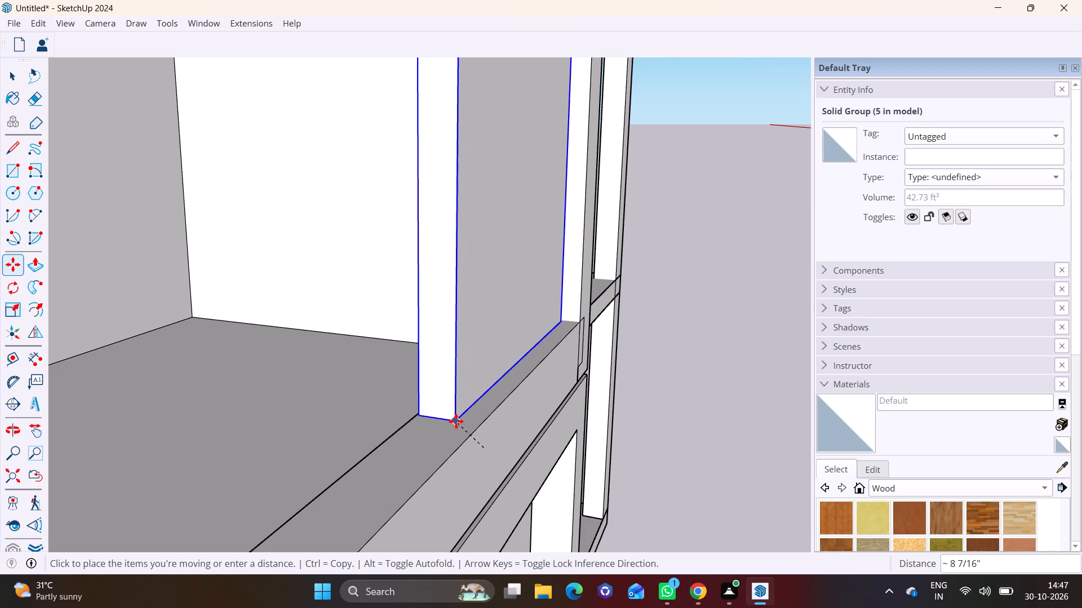
pyautogui.click(456, 423)
pyautogui.moveTo(457, 423); pyautogui.dragTo(494, 423, button='middle')
pyautogui.scroll(6, 480, 401)
pyautogui.click(476, 422)
pyautogui.click(471, 421)
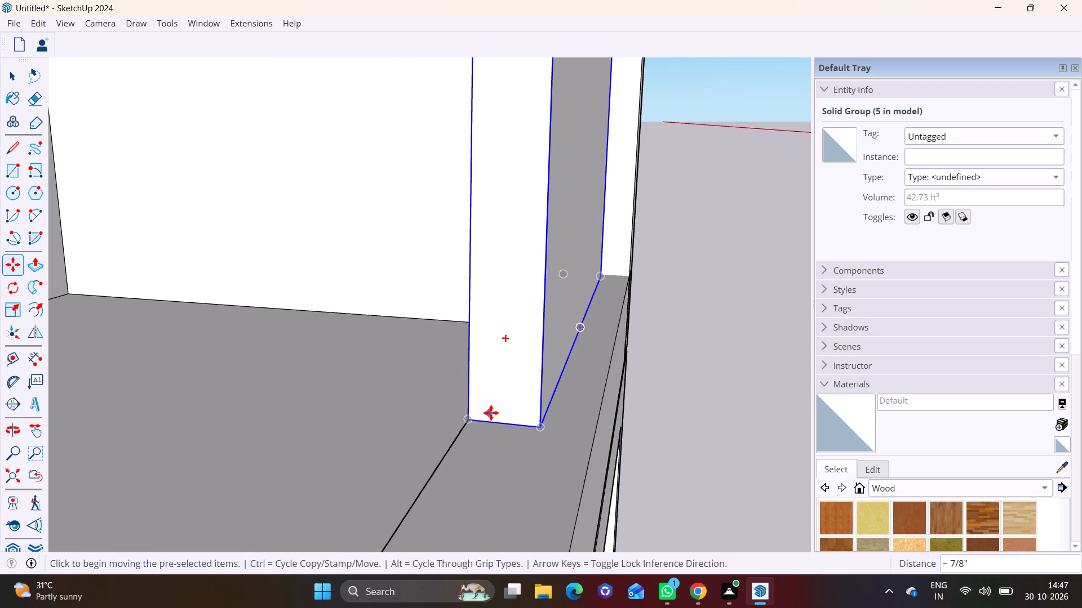
# Move the same panel sideways about 3 5/16" against the jamb of its surround.
pyautogui.moveTo(491, 413); pyautogui.dragTo(242, 392, button='middle')
pyautogui.scroll(-8, 464, 371)
pyautogui.moveTo(517, 323); pyautogui.dragTo(378, 323, button='middle')
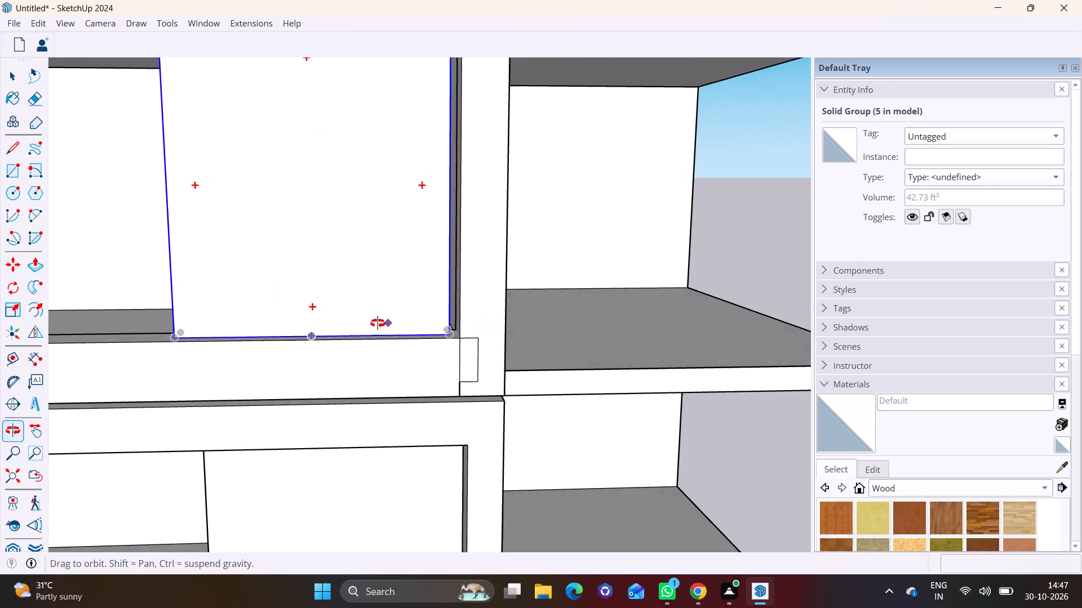
pyautogui.moveTo(378, 323); pyautogui.dragTo(432, 376, button='middle')
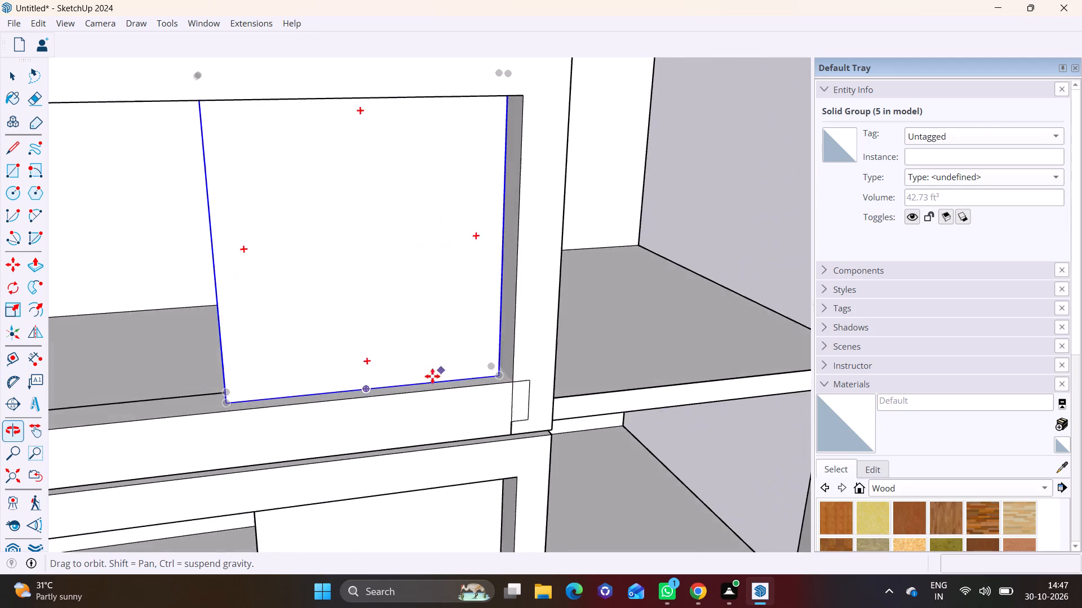
pyautogui.scroll(9, 514, 359)
pyautogui.click(483, 391)
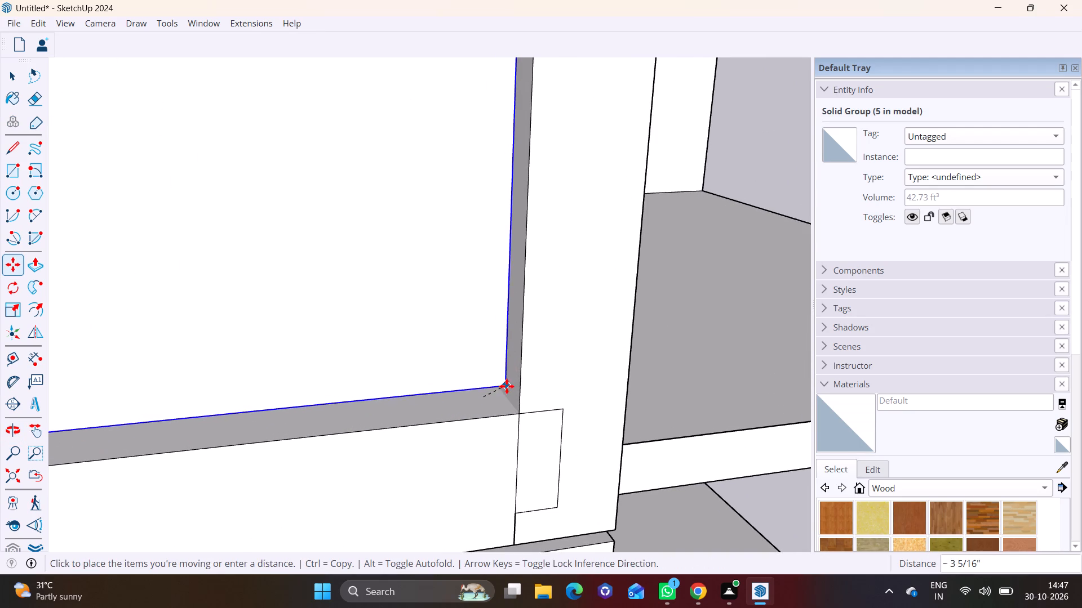
pyautogui.click(507, 388)
pyautogui.scroll(-16, 422, 373)
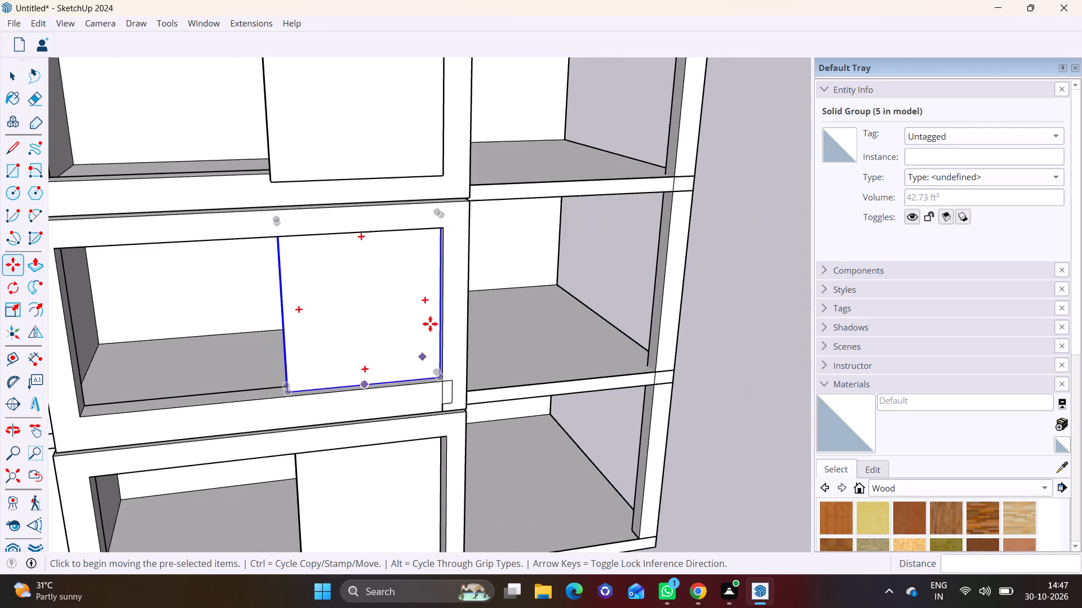
# Move the ground-floor panel about 9 1/4" by its inner bottom corner onto the sill's inner edge.
pyautogui.moveTo(428, 259); pyautogui.dragTo(444, 477, button='middle')
pyautogui.moveTo(458, 506); pyautogui.dragTo(374, 239, button='middle')
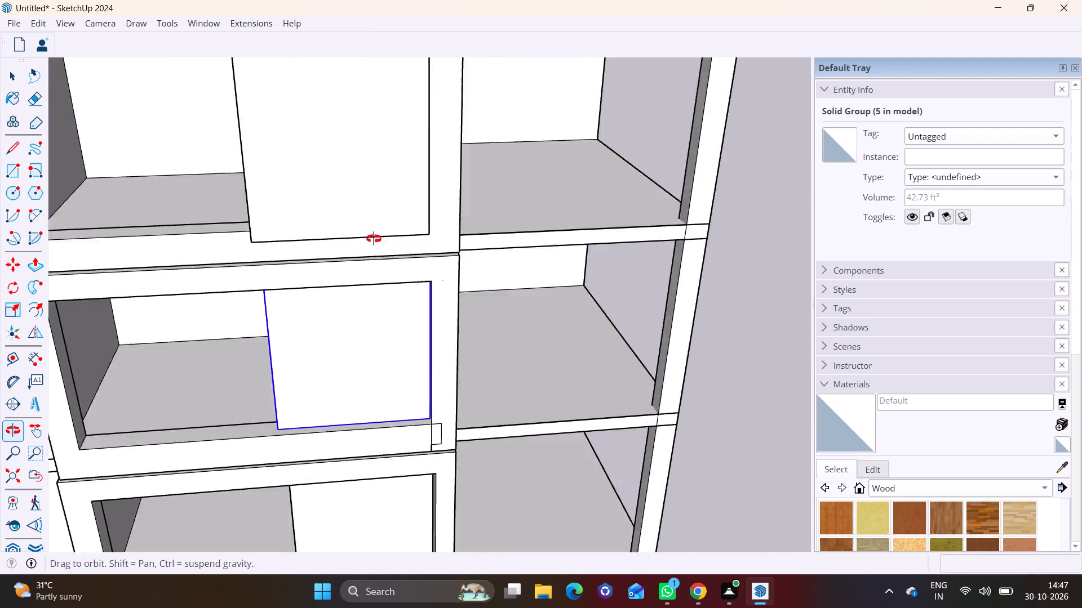
pyautogui.moveTo(374, 239); pyautogui.dragTo(374, 238, button='middle')
pyautogui.keyDown('shift'); pyautogui.moveTo(383, 414); pyautogui.dragTo(414, 223, button='middle'); pyautogui.keyUp('shift')
pyautogui.scroll(6, 424, 401)
pyautogui.moveTo(453, 429); pyautogui.dragTo(634, 440, button='middle')
pyautogui.press('space')
pyautogui.click(427, 426)
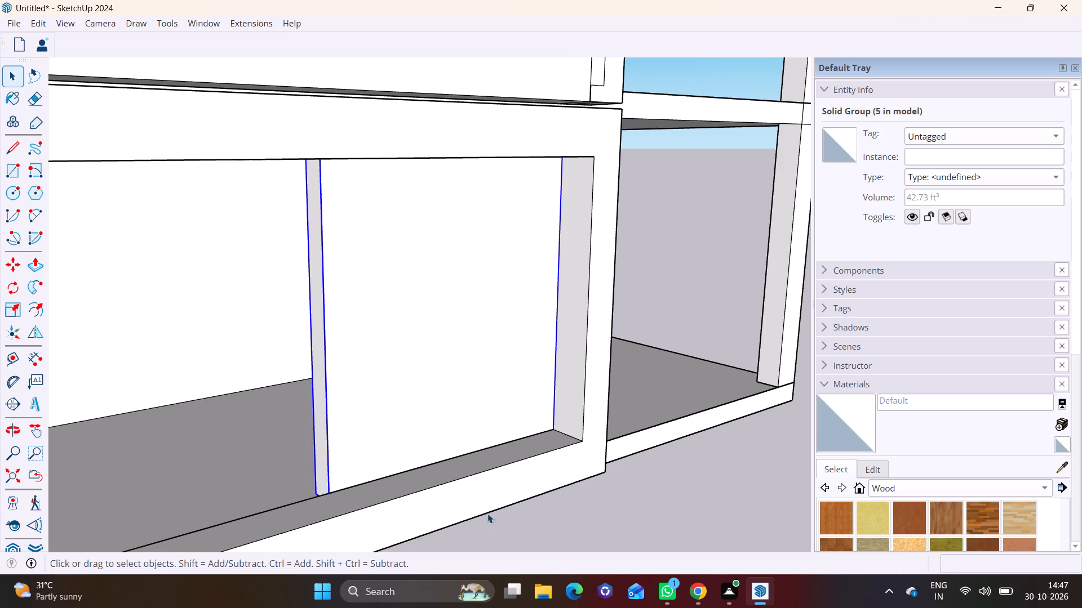
pyautogui.press('m')
pyautogui.keyDown('shift'); pyautogui.moveTo(445, 457); pyautogui.dragTo(460, 404, button='middle'); pyautogui.keyUp('shift')
pyautogui.moveTo(382, 417); pyautogui.dragTo(445, 431, button='middle')
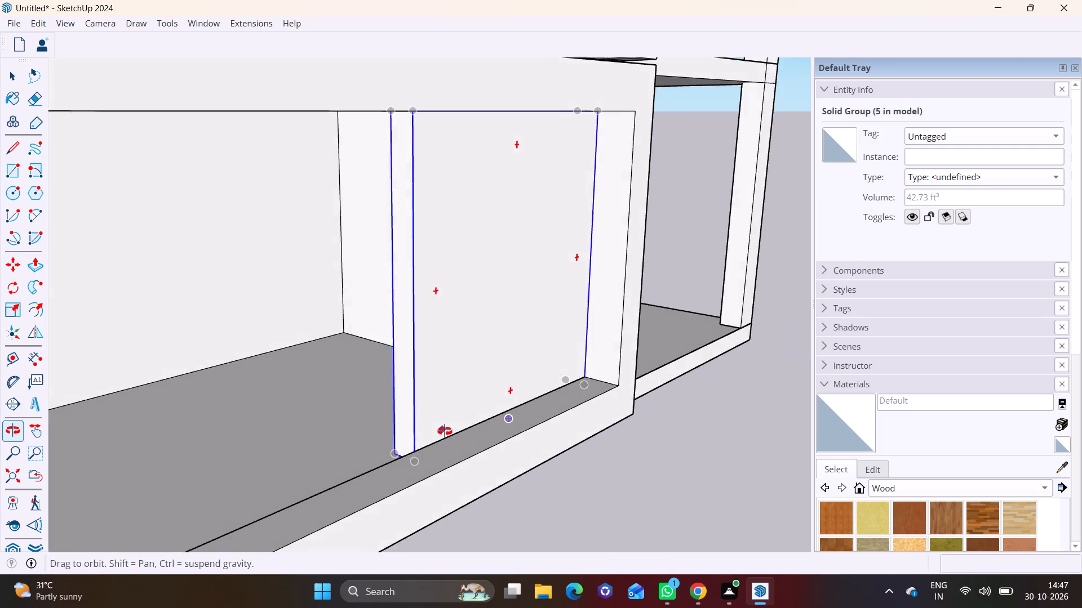
pyautogui.moveTo(445, 431); pyautogui.dragTo(447, 430, button='middle')
pyautogui.scroll(2, 420, 459)
pyautogui.click(394, 451)
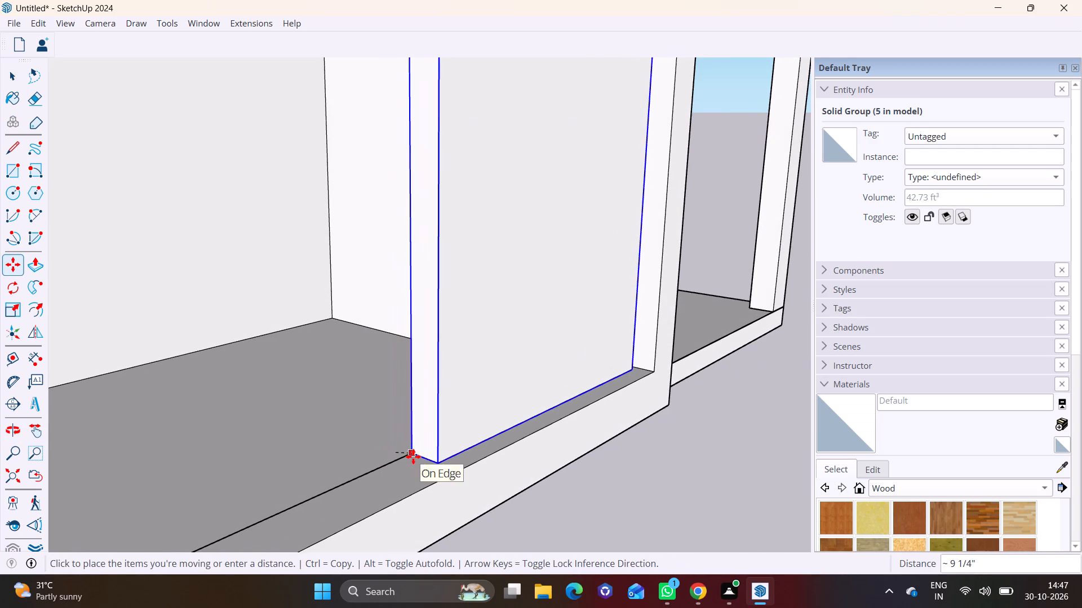
pyautogui.click(414, 457)
# Move the ground-floor panel 2 15/16" along the red axis against the surround's jamb and deselect it.
pyautogui.middleClick(481, 450)
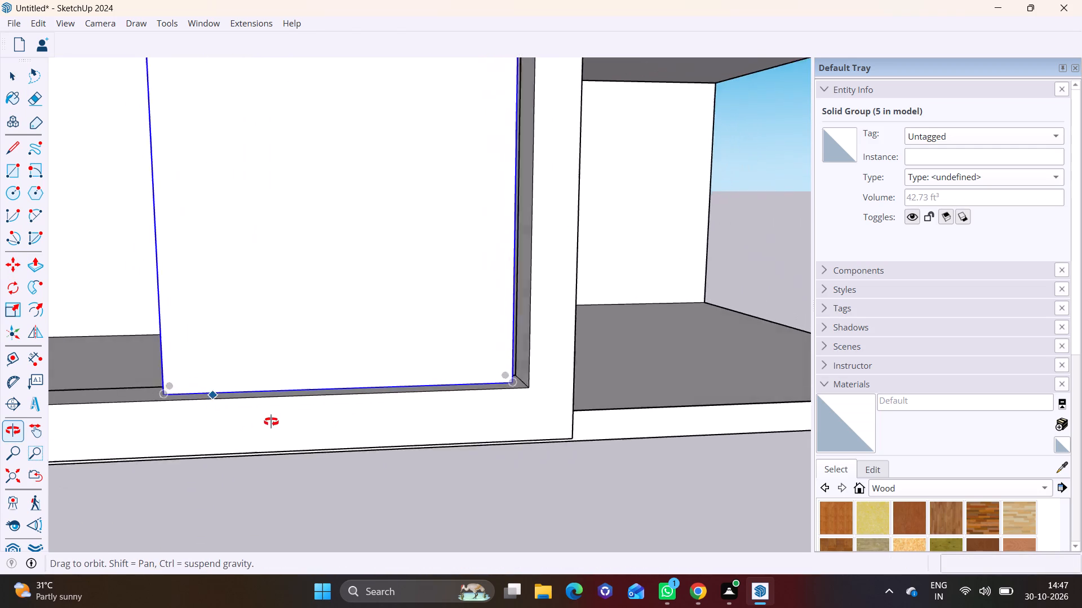
pyautogui.click(402, 453)
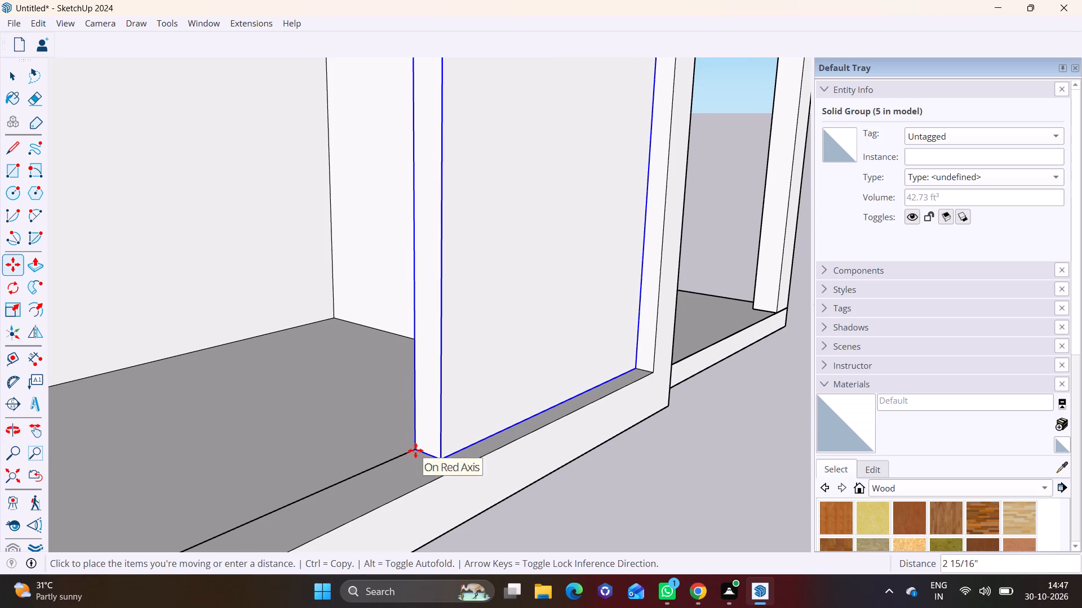
pyautogui.click(415, 450)
pyautogui.press('space')
pyautogui.click(576, 491)
pyautogui.moveTo(567, 448); pyautogui.dragTo(286, 446, button='middle')
pyautogui.scroll(-2, 336, 357)
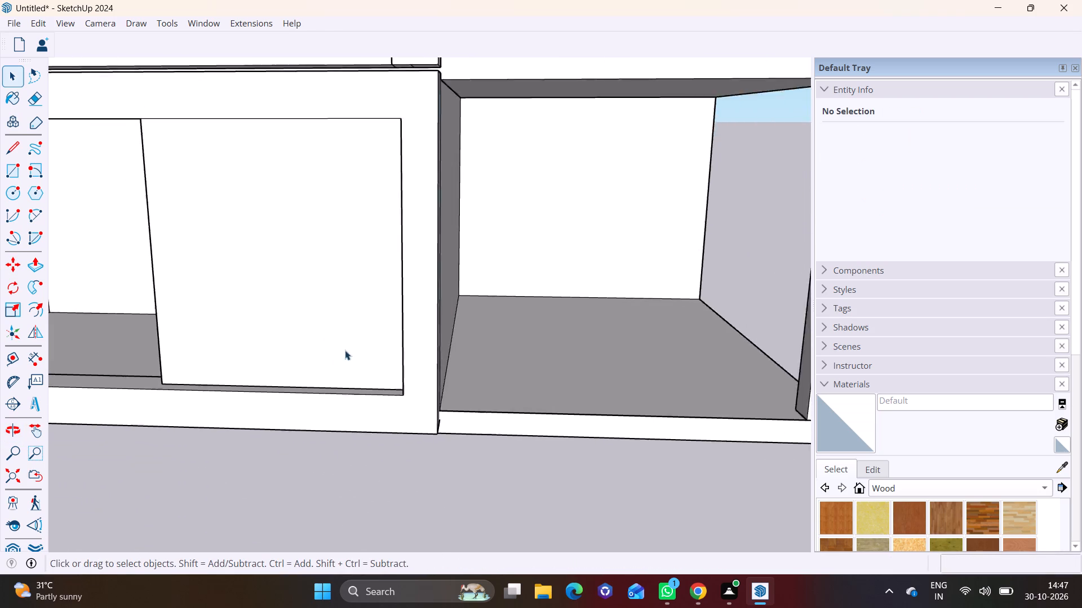
# Move the middle storey's panel about 1' 2 1/4" by its front bottom corner, back onto the sill of its surround opening.
pyautogui.scroll(-6, 345, 350)
pyautogui.keyDown('shift'); pyautogui.middleClick(339, 428); pyautogui.keyUp('shift')
pyautogui.keyDown('shift'); pyautogui.moveTo(334, 268); pyautogui.dragTo(455, 538, button='middle'); pyautogui.keyUp('shift')
pyautogui.moveTo(441, 429); pyautogui.dragTo(460, 388, button='middle')
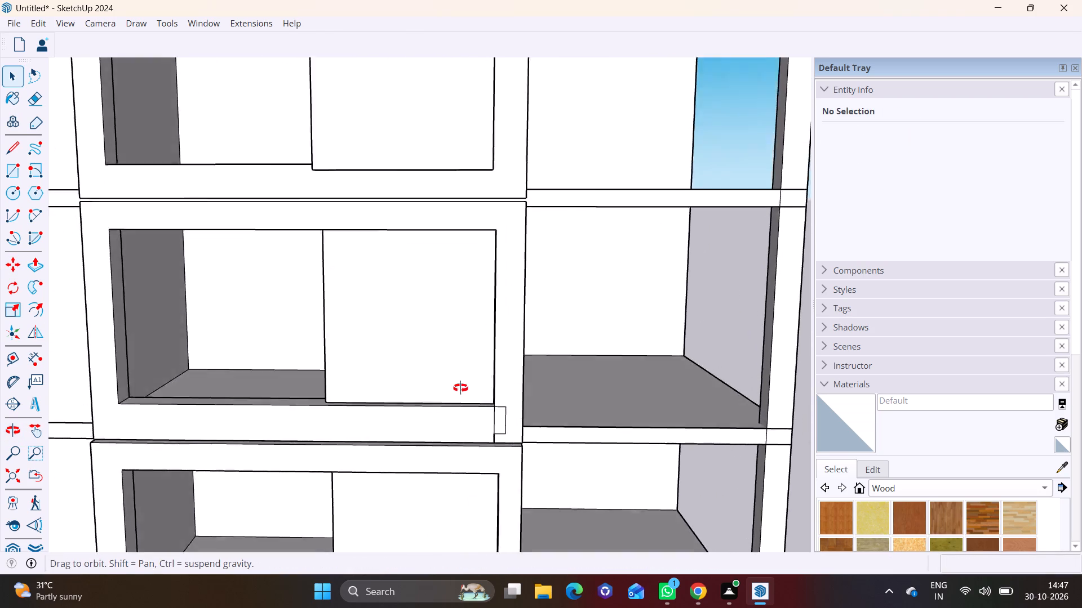
pyautogui.moveTo(460, 388); pyautogui.dragTo(467, 364, button='middle')
pyautogui.scroll(3, 477, 297)
pyautogui.keyDown('shift'); pyautogui.moveTo(443, 217); pyautogui.dragTo(482, 553, button='middle'); pyautogui.keyUp('shift')
pyautogui.moveTo(426, 469); pyautogui.dragTo(549, 517, button='middle')
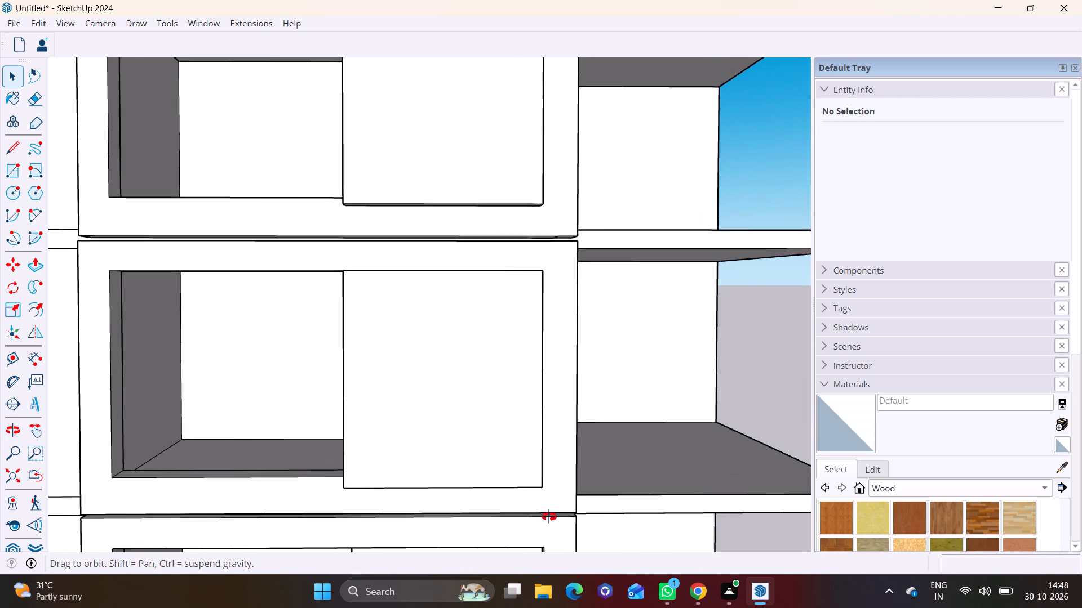
pyautogui.moveTo(549, 517); pyautogui.dragTo(693, 544, button='middle')
pyautogui.click(510, 459)
pyautogui.press('m')
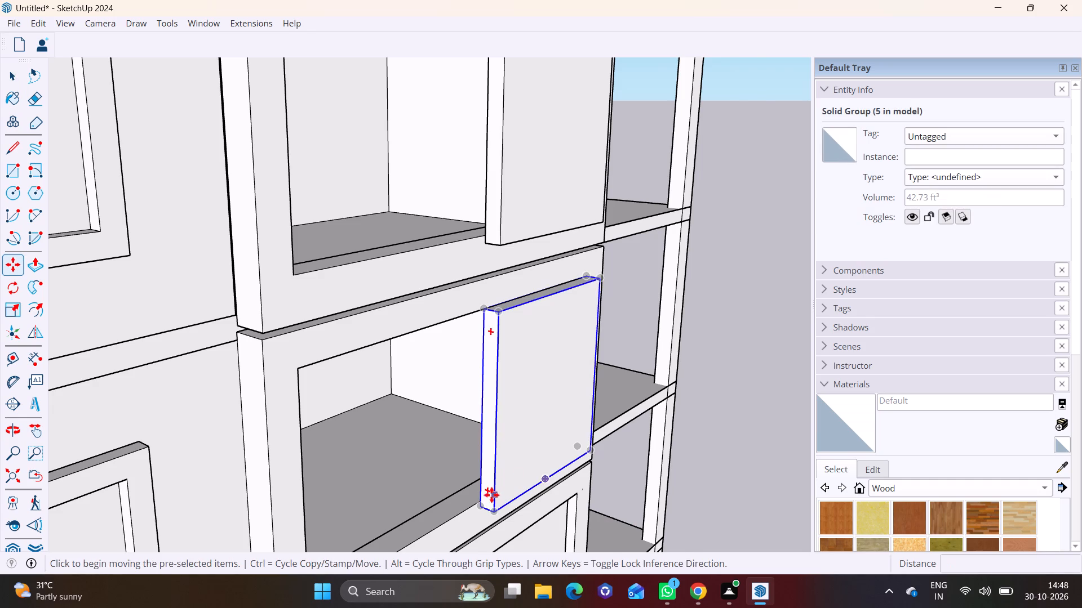
pyautogui.scroll(6, 491, 495)
pyautogui.click(494, 524)
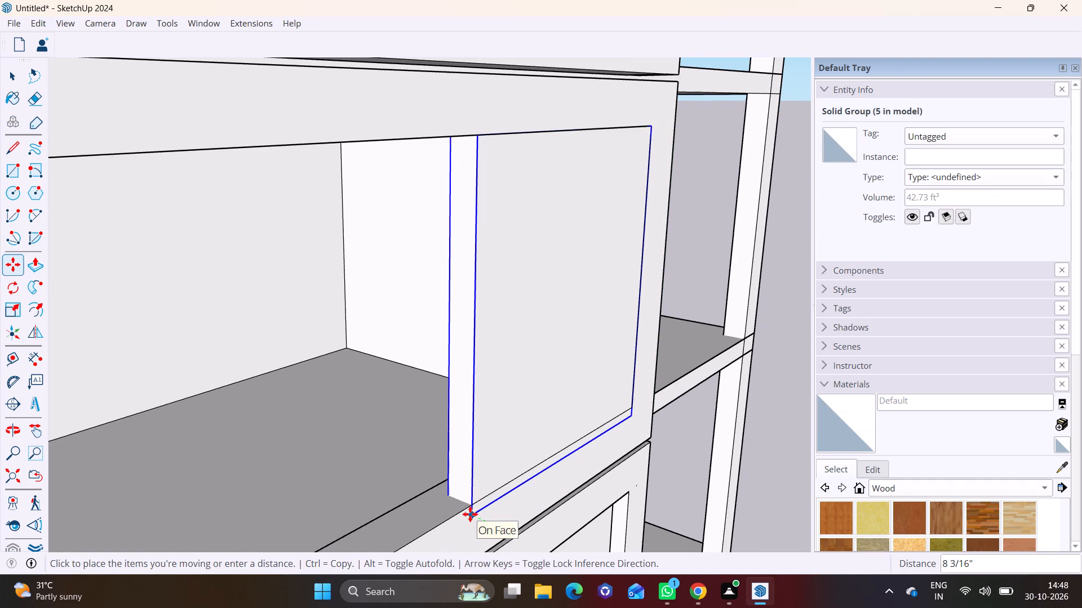
pyautogui.click(456, 498)
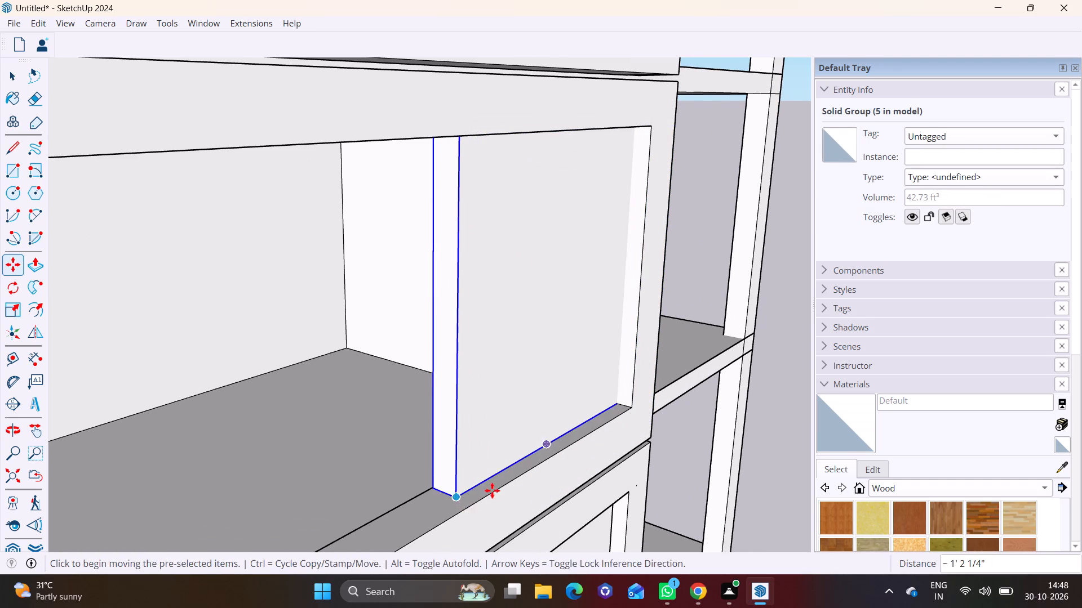
pyautogui.moveTo(562, 466); pyautogui.dragTo(323, 476, button='middle')
pyautogui.scroll(-1, 323, 476)
pyautogui.press('space')
pyautogui.scroll(-7, 323, 476)
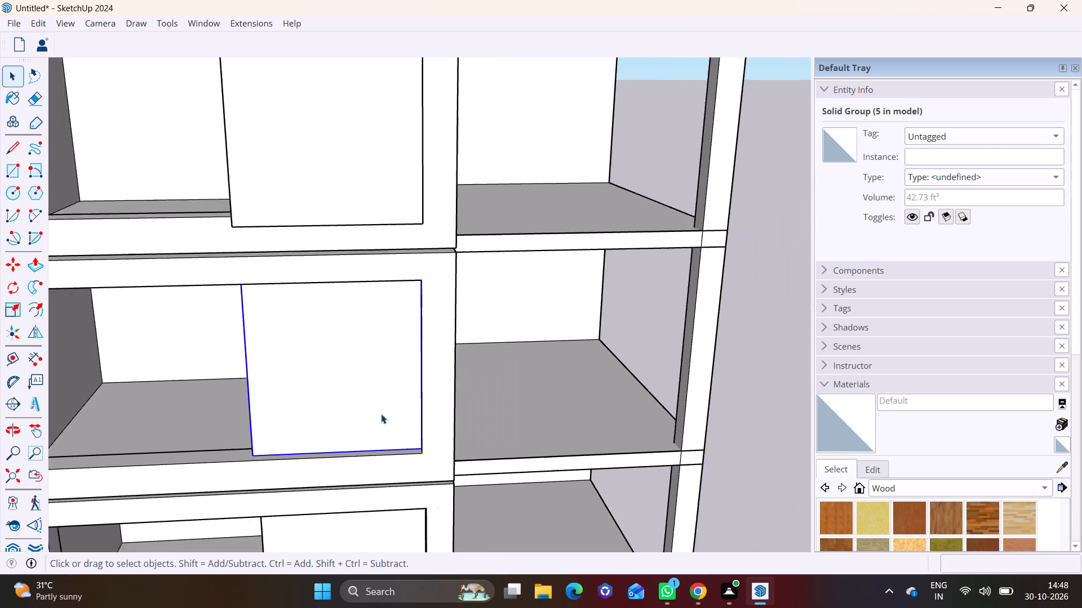
# Move the panel one storey below the top about 1' 1 5/16" back onto its surround's sill and deselect it.
pyautogui.scroll(-4, 381, 414)
pyautogui.keyDown('shift'); pyautogui.moveTo(283, 264); pyautogui.dragTo(397, 545, button='middle'); pyautogui.keyUp('shift')
pyautogui.moveTo(477, 537); pyautogui.dragTo(599, 507, button='middle')
pyautogui.keyDown('shift'); pyautogui.scroll(3, 564, 463); pyautogui.keyUp('shift')
pyautogui.moveTo(573, 463); pyautogui.dragTo(429, 339, button='middle')
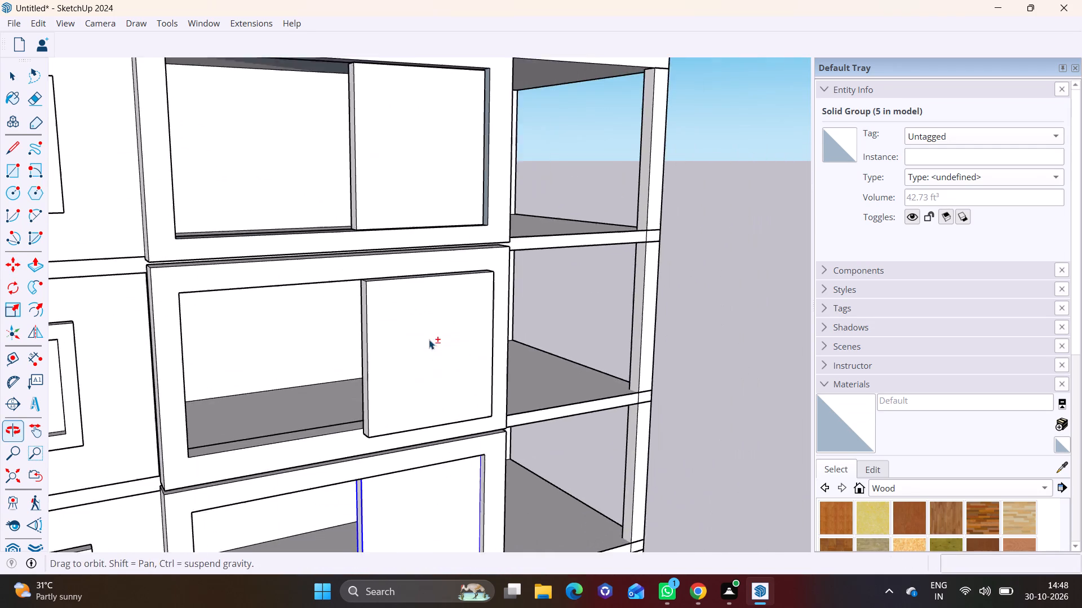
pyautogui.moveTo(429, 339); pyautogui.dragTo(431, 339, button='middle')
pyautogui.moveTo(429, 395); pyautogui.dragTo(477, 417, button='middle')
pyautogui.scroll(3, 453, 412)
pyautogui.press('space')
pyautogui.click(441, 406)
pyautogui.scroll(5, 441, 406)
pyautogui.press('m')
pyautogui.click(335, 500)
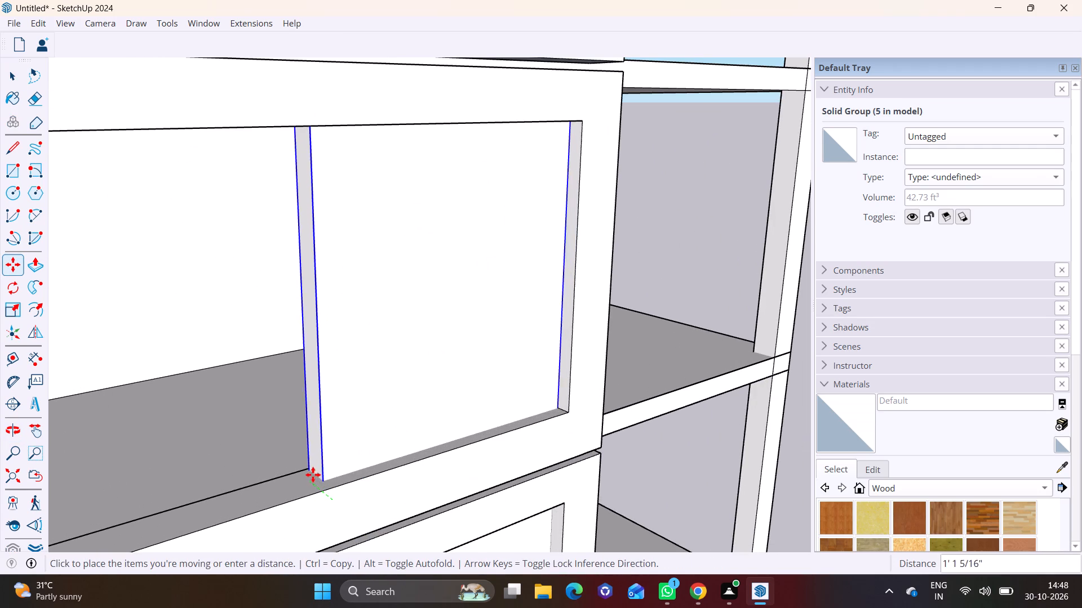
pyautogui.click(311, 473)
pyautogui.press('space')
pyautogui.scroll(-10, 447, 448)
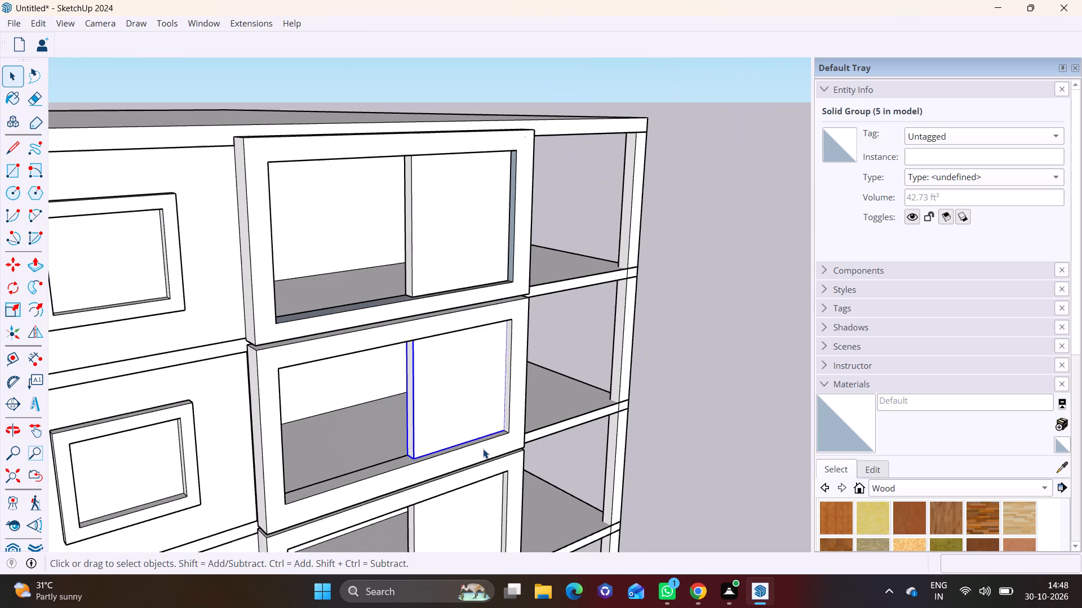
pyautogui.moveTo(459, 450); pyautogui.dragTo(212, 428, button='middle')
pyautogui.click(640, 415)
# Erase the outer vertical and top edges of the small stray rectangle on the surround one storey above the ground floor.
pyautogui.moveTo(357, 403); pyautogui.dragTo(415, 357, button='middle')
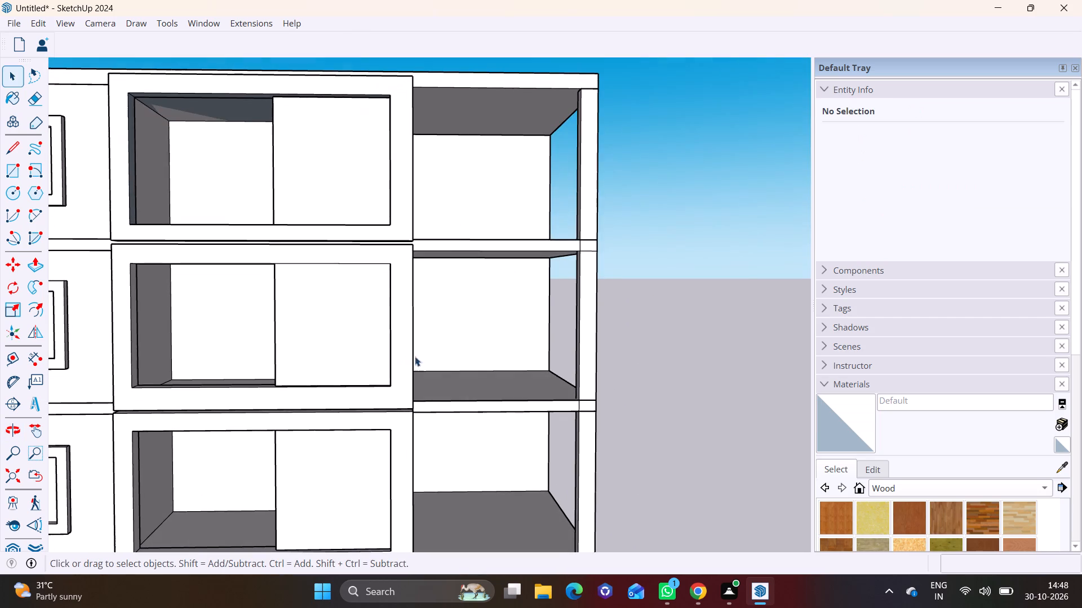
pyautogui.scroll(-5, 366, 324)
pyautogui.keyDown('shift'); pyautogui.moveTo(375, 371); pyautogui.dragTo(468, 272, button='middle'); pyautogui.keyUp('shift')
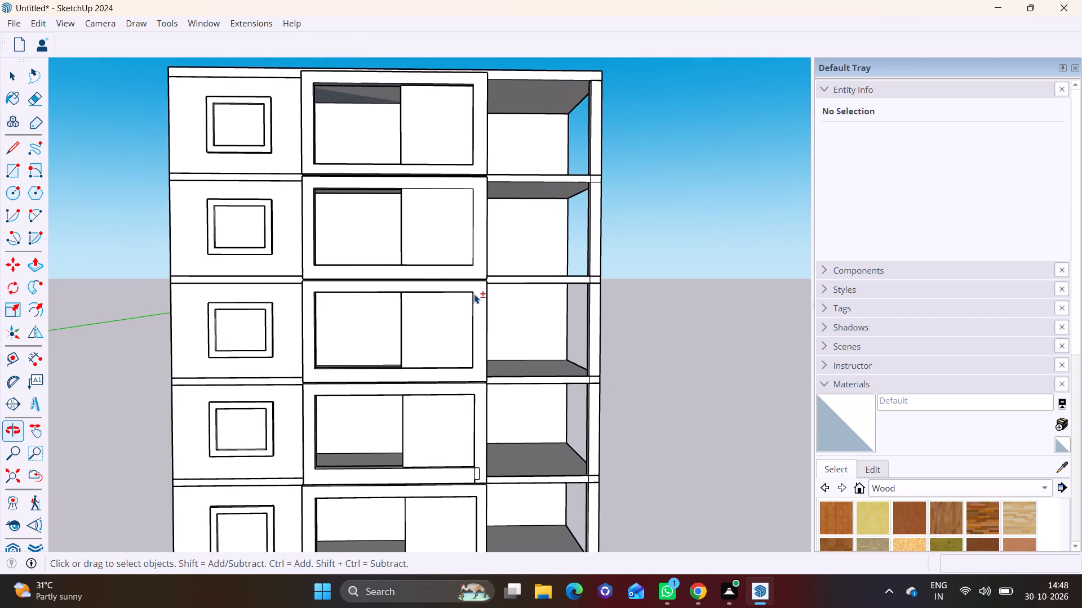
pyautogui.scroll(-3, 482, 359)
pyautogui.scroll(13, 449, 457)
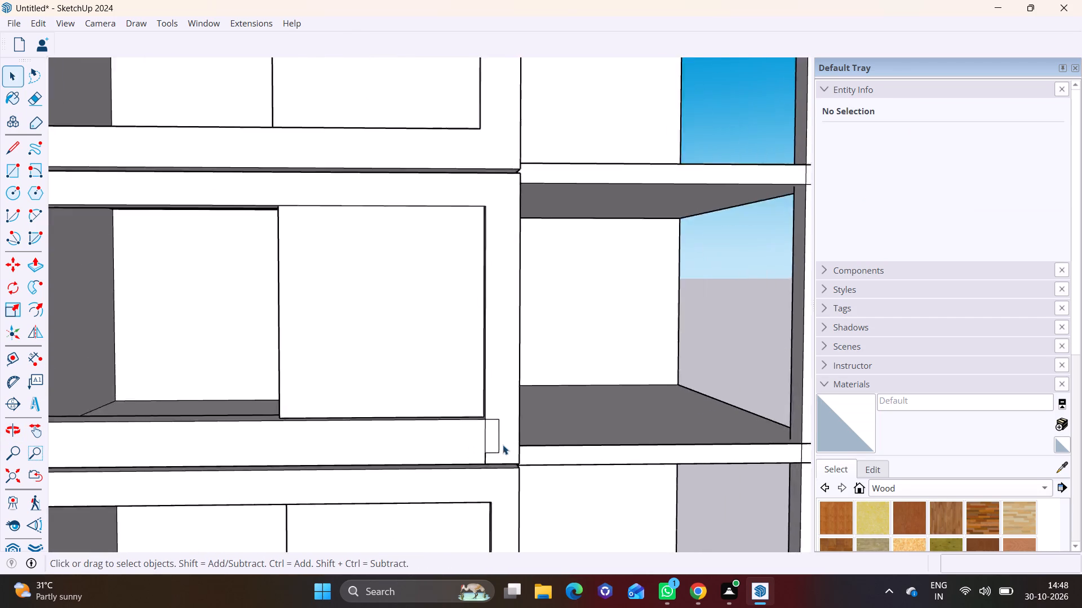
pyautogui.scroll(2, 503, 445)
pyautogui.moveTo(503, 446); pyautogui.dragTo(464, 397, button='middle')
pyautogui.click(465, 394)
pyautogui.rightClick(465, 394)
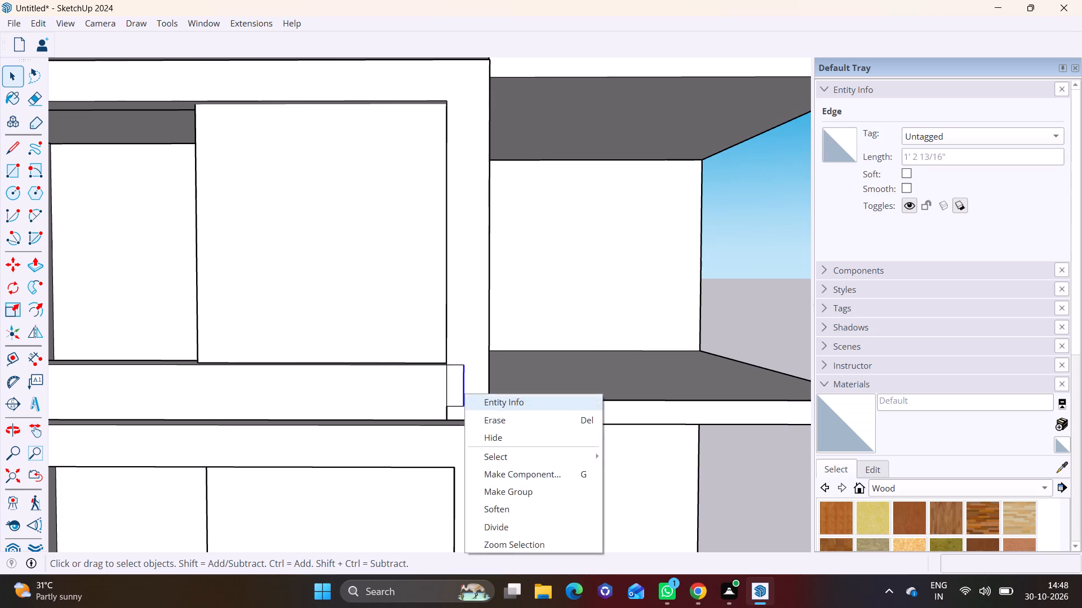
pyautogui.click(481, 421)
pyautogui.click(459, 365)
pyautogui.rightClick(459, 365)
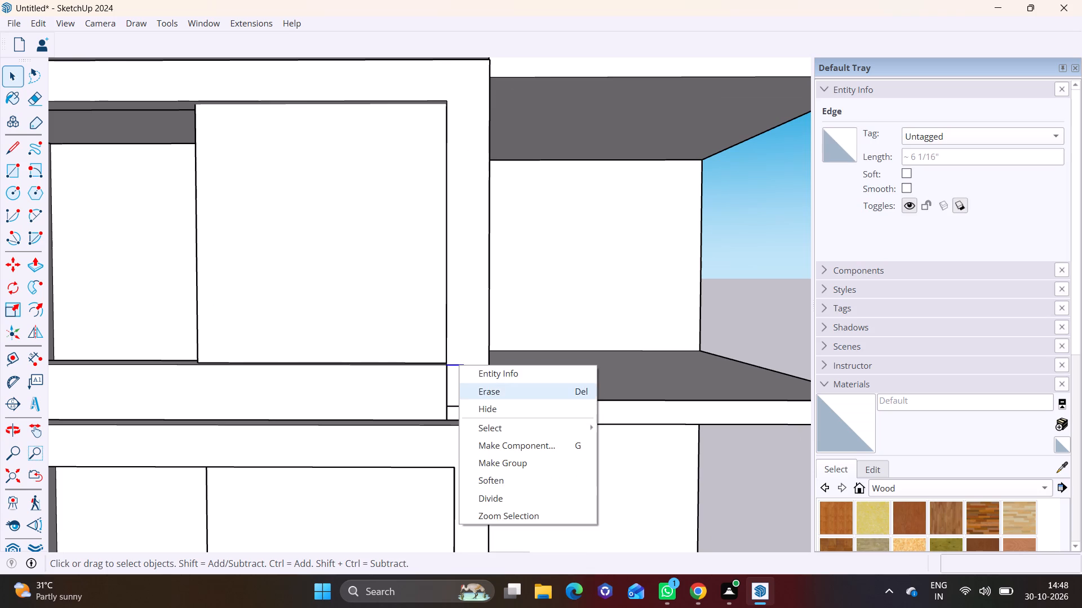
pyautogui.click(475, 392)
# Draw a rectangle about 1' 2" deep over that surround's sill, from its inner corner to the opposite outer corner.
pyautogui.moveTo(475, 385); pyautogui.dragTo(531, 456, button='middle')
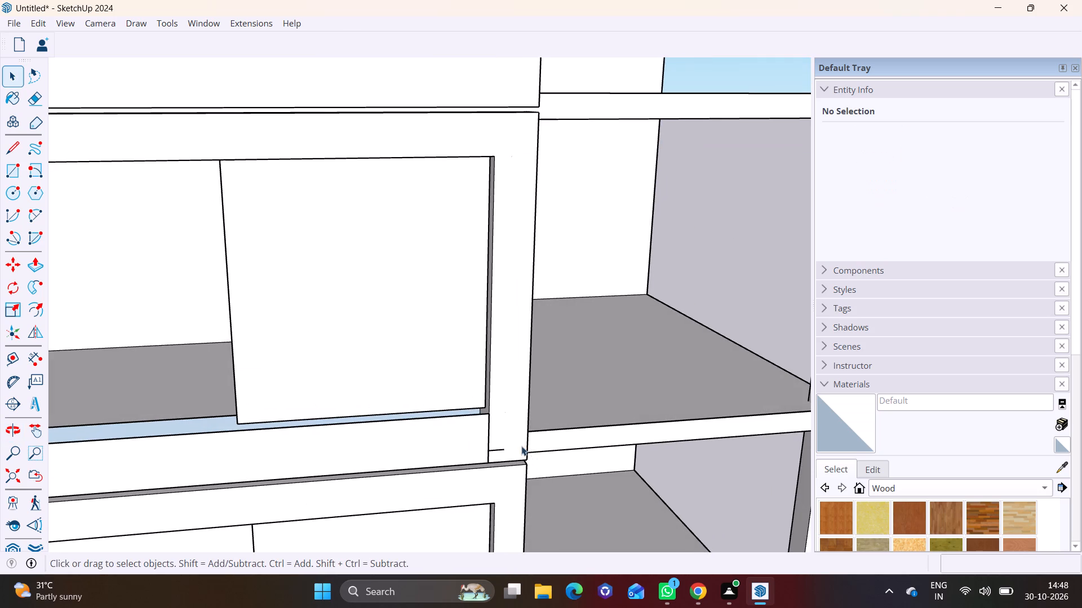
pyautogui.moveTo(413, 354); pyautogui.dragTo(669, 333, button='middle')
pyautogui.moveTo(444, 404); pyautogui.dragTo(305, 433, button='middle')
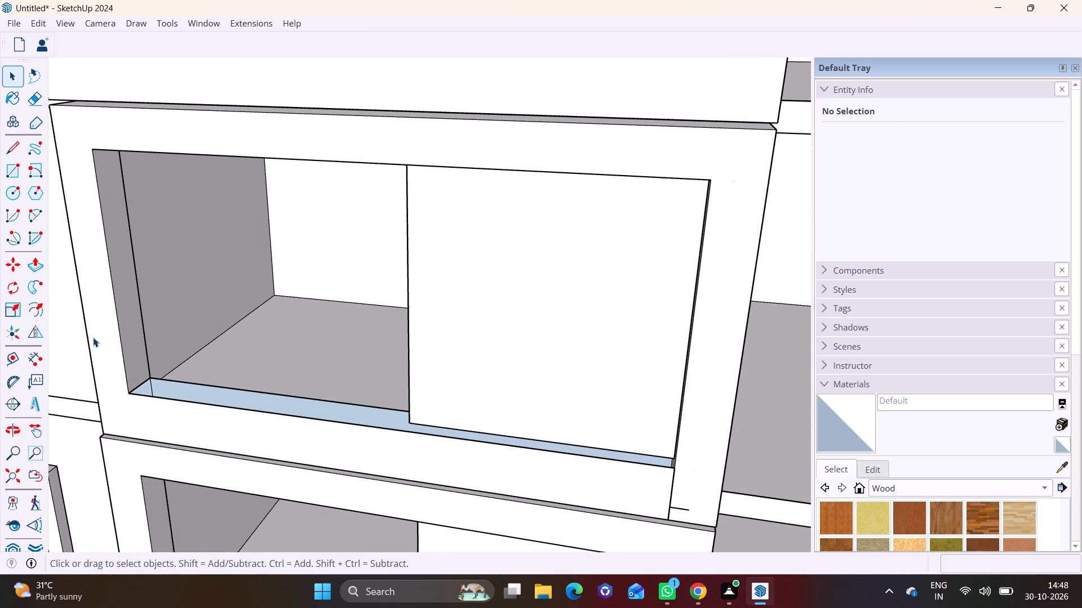
pyautogui.click(11, 173)
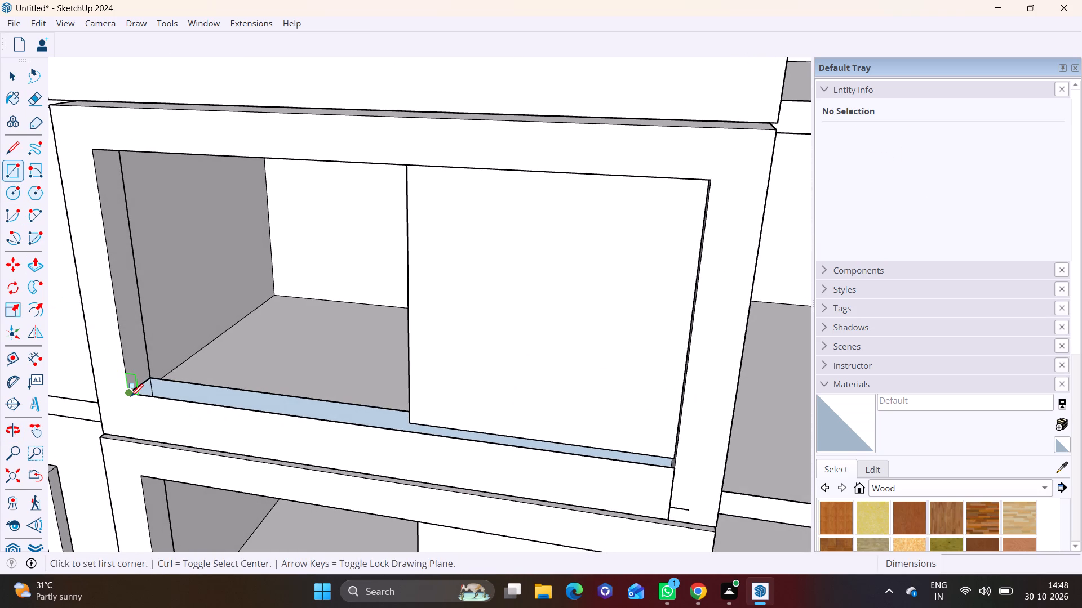
pyautogui.click(131, 396)
pyautogui.press('space')
pyautogui.click(11, 163)
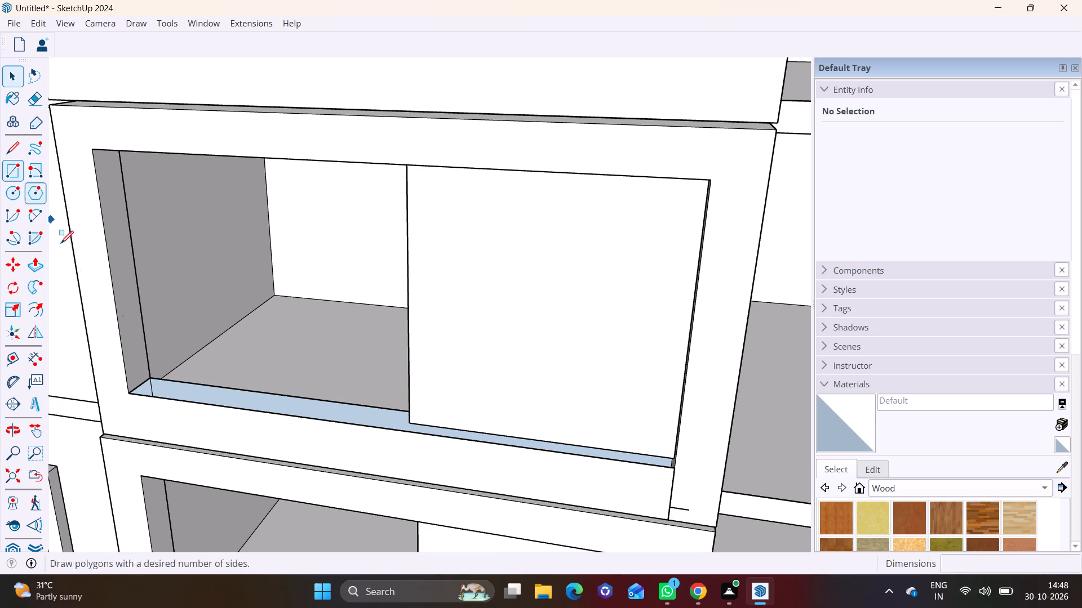
pyautogui.click(152, 378)
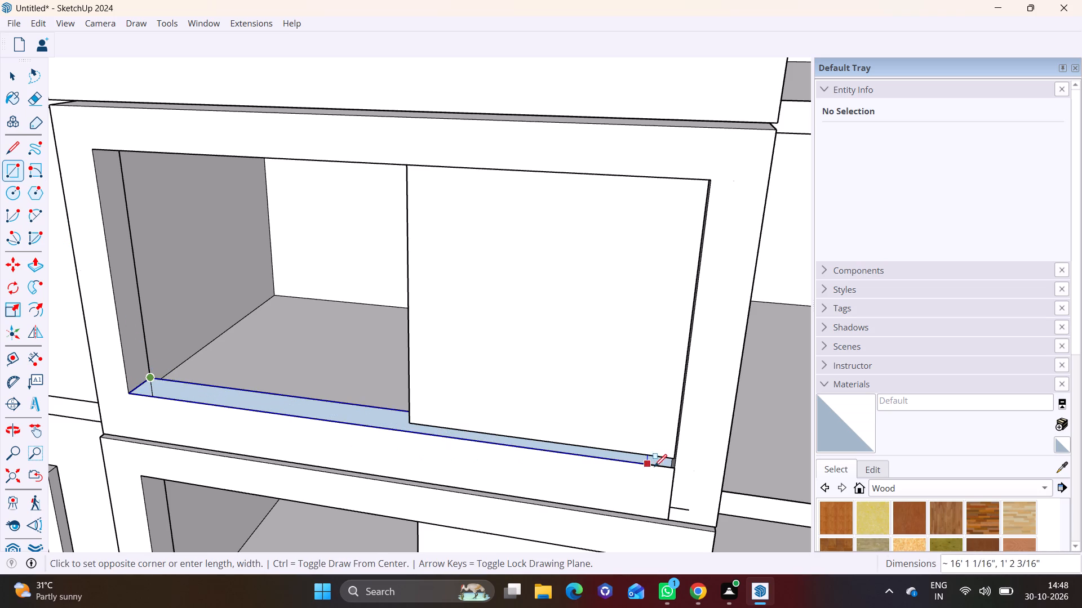
pyautogui.click(675, 470)
pyautogui.press('space')
# Delete the front face and the inner face that fill that surround's opening.
pyautogui.click(589, 333)
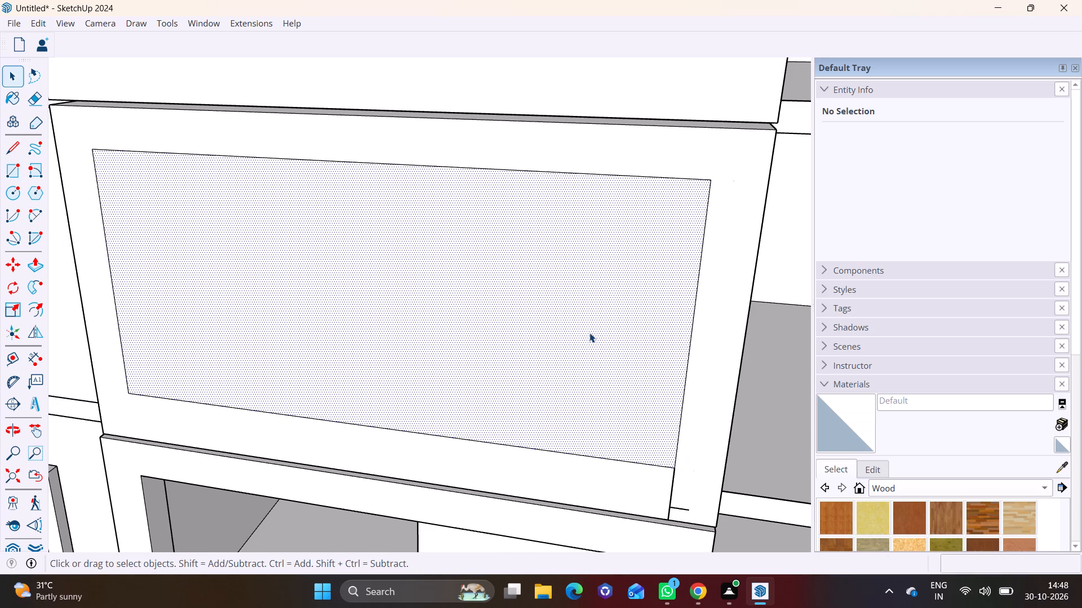
pyautogui.press('Delete')
pyautogui.middleClick(352, 410)
pyautogui.click(354, 358)
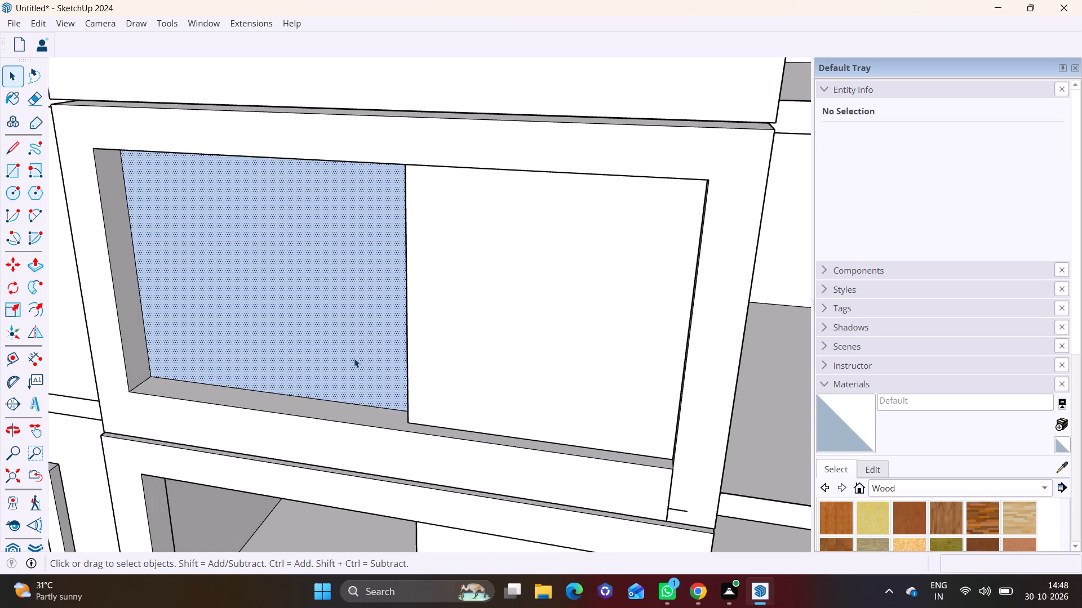
pyautogui.press('Delete')
# Erase the leftover short horizontal edge near the bottom corner of the same surround's front face.
pyautogui.moveTo(371, 377); pyautogui.dragTo(458, 312, button='middle')
pyautogui.scroll(1, 633, 440)
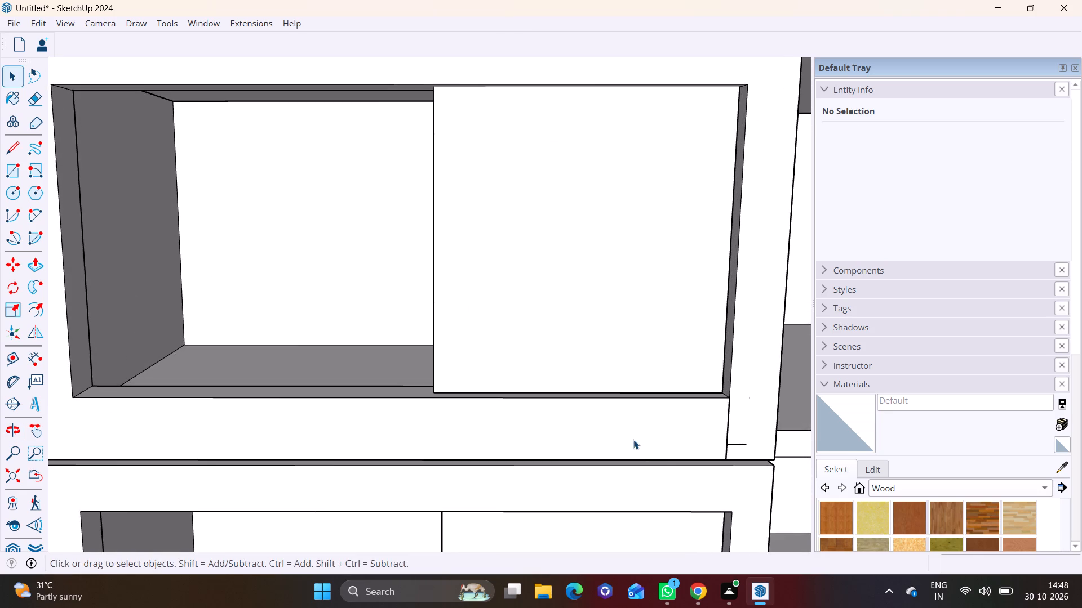
pyautogui.moveTo(633, 440); pyautogui.dragTo(448, 379, button='middle')
pyautogui.scroll(3, 555, 406)
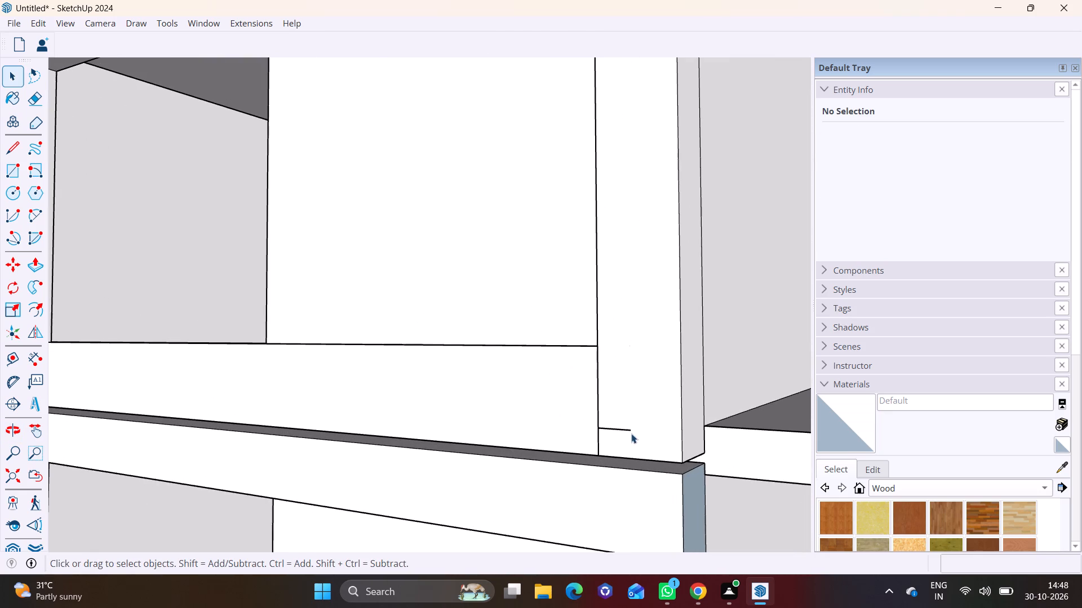
pyautogui.click(623, 427)
pyautogui.click(626, 430)
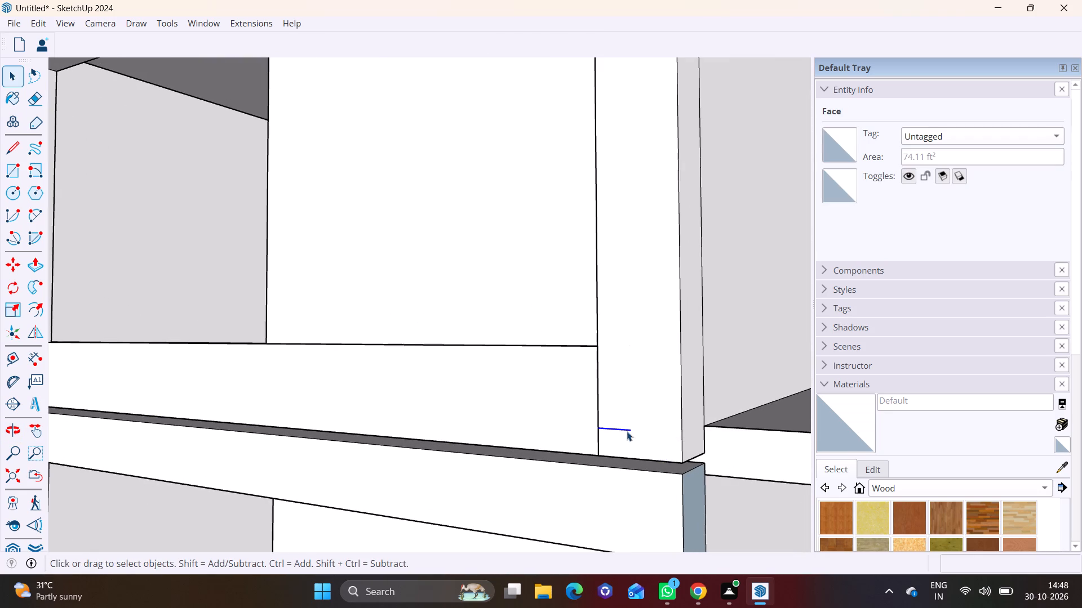
pyautogui.rightClick(627, 431)
pyautogui.click(650, 458)
# Erase the short vertical edge running down from the opening's bottom corner on the same surround's front face.
pyautogui.scroll(-5, 650, 458)
pyautogui.moveTo(650, 458); pyautogui.dragTo(756, 403, button='middle')
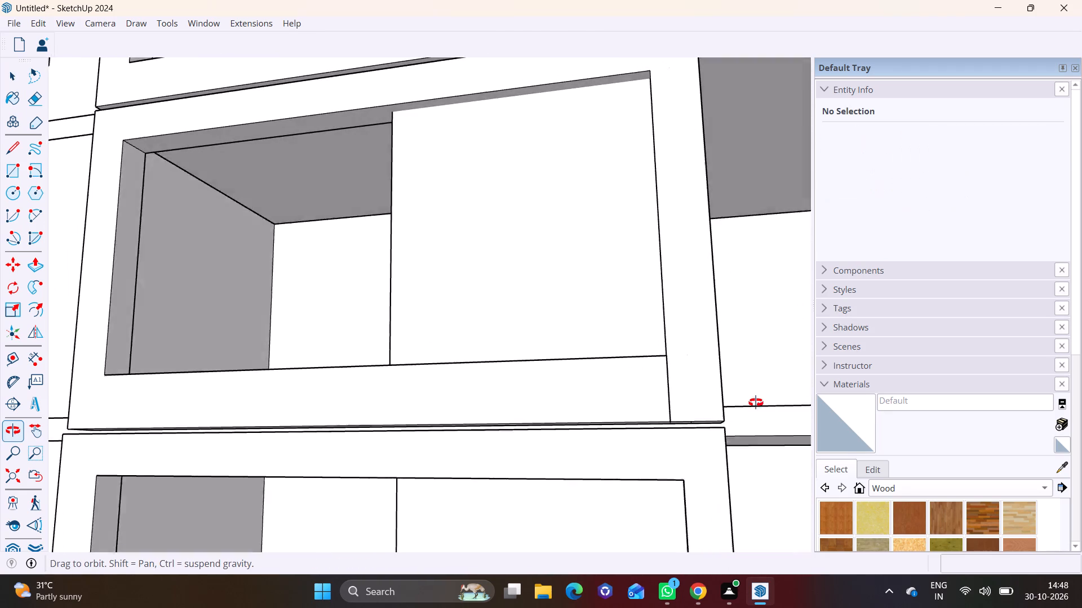
pyautogui.moveTo(756, 403); pyautogui.dragTo(939, 536, button='middle')
pyautogui.moveTo(451, 346); pyautogui.dragTo(459, 374, button='middle')
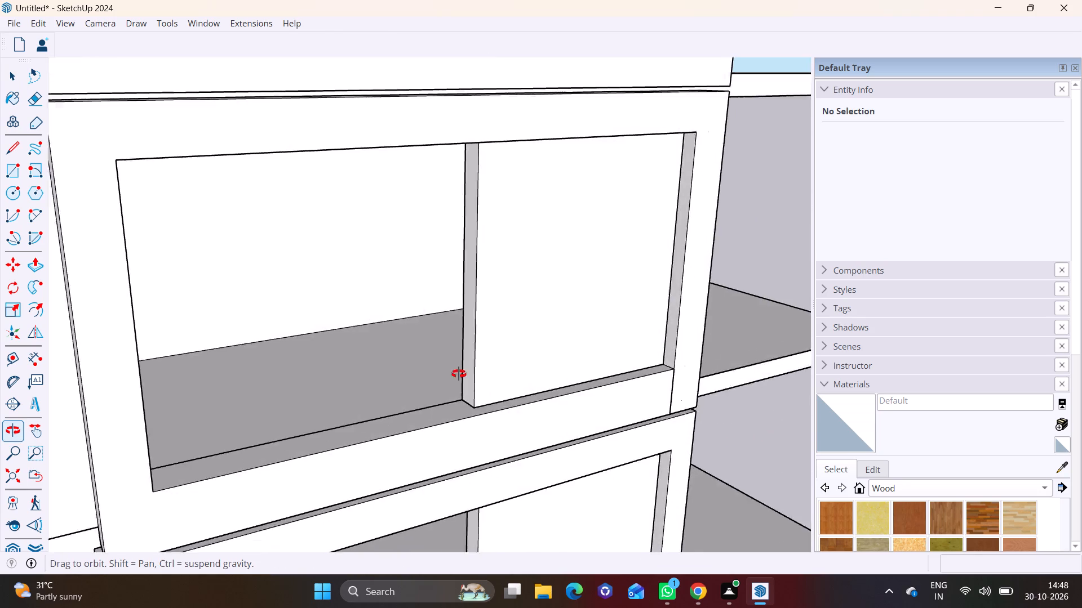
pyautogui.moveTo(459, 374); pyautogui.dragTo(431, 368, button='middle')
pyautogui.scroll(-5, 416, 365)
pyautogui.scroll(2, 549, 409)
pyautogui.moveTo(575, 424); pyautogui.dragTo(510, 431, button='middle')
pyautogui.scroll(4, 524, 384)
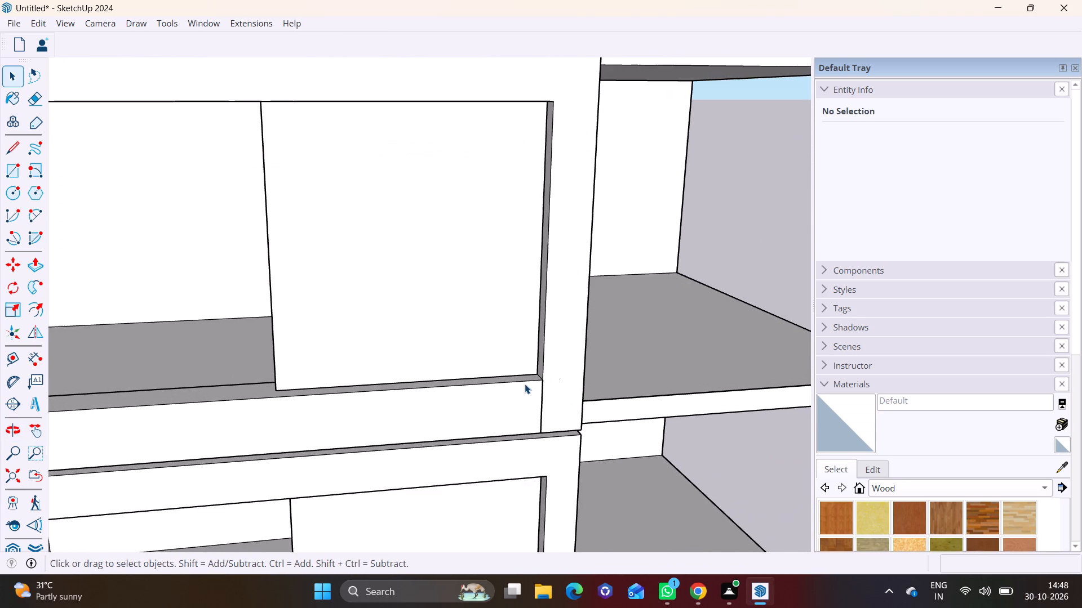
pyautogui.click(542, 401)
pyautogui.click(545, 400)
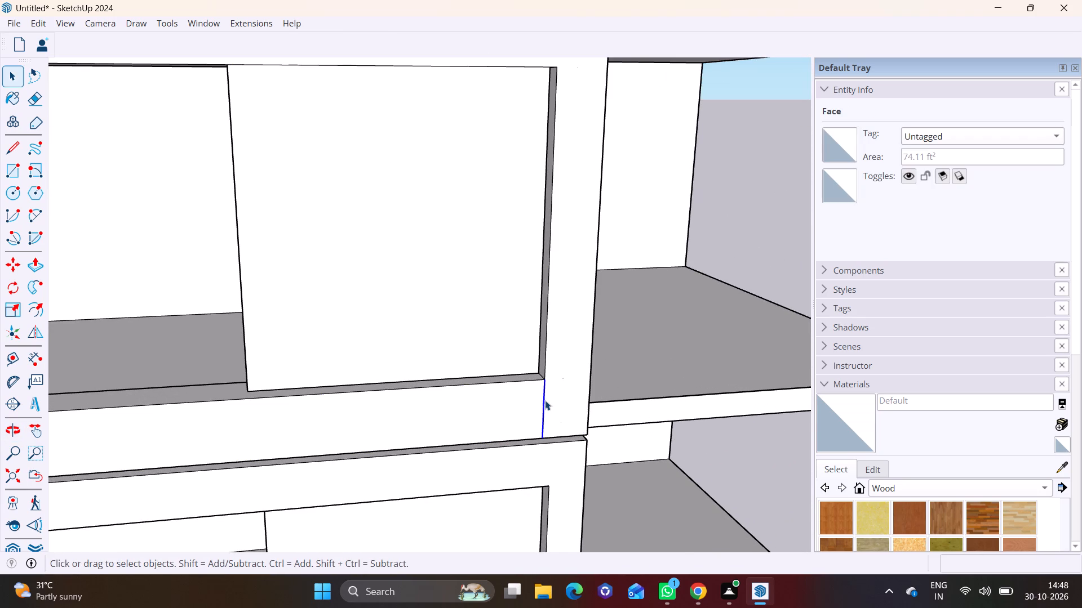
pyautogui.rightClick(545, 400)
pyautogui.click(565, 430)
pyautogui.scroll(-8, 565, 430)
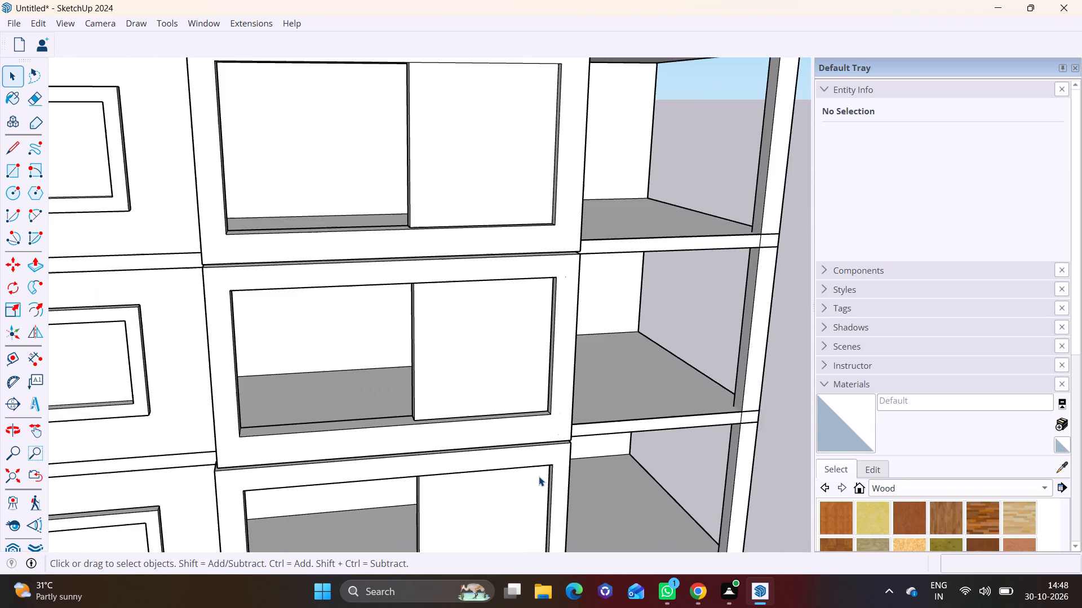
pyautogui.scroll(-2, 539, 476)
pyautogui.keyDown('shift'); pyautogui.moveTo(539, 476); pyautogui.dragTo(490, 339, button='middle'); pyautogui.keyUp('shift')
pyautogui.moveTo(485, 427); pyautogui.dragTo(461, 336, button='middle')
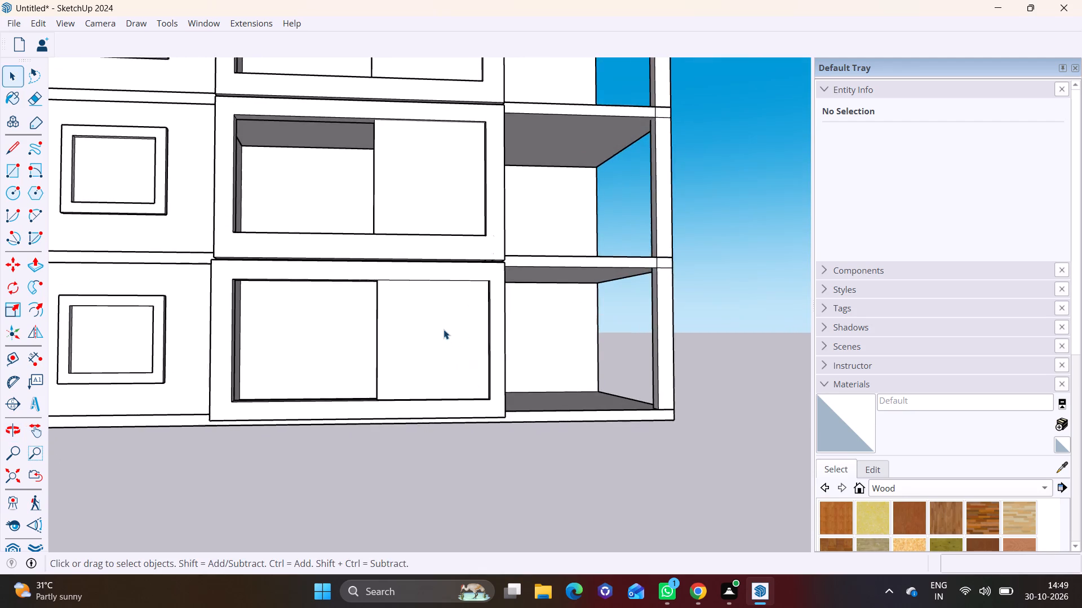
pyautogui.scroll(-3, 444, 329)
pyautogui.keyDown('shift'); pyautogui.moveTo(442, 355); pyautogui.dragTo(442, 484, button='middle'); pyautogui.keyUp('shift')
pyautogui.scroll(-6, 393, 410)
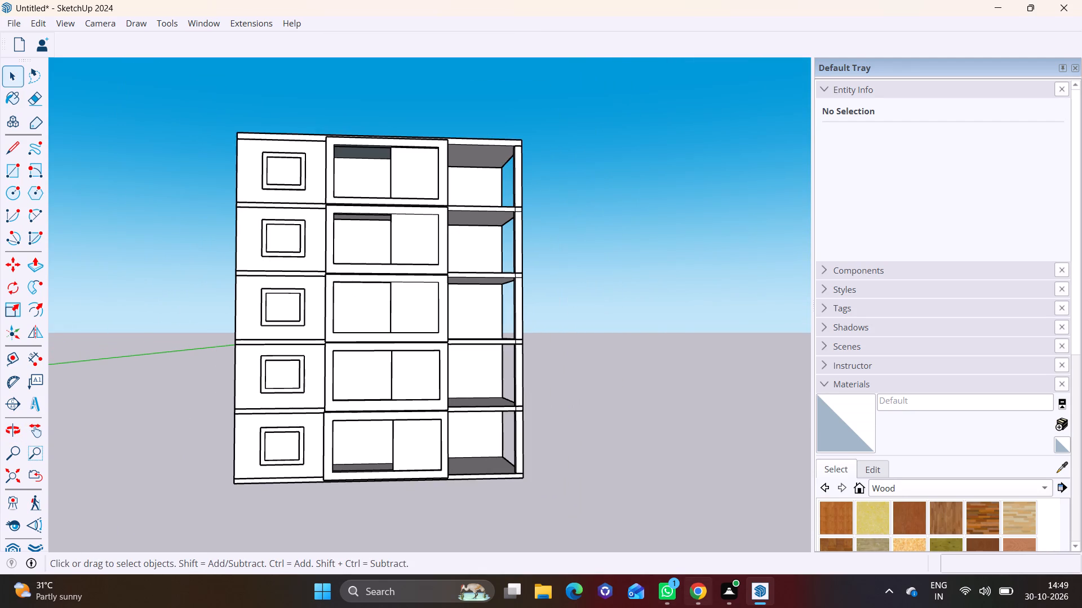
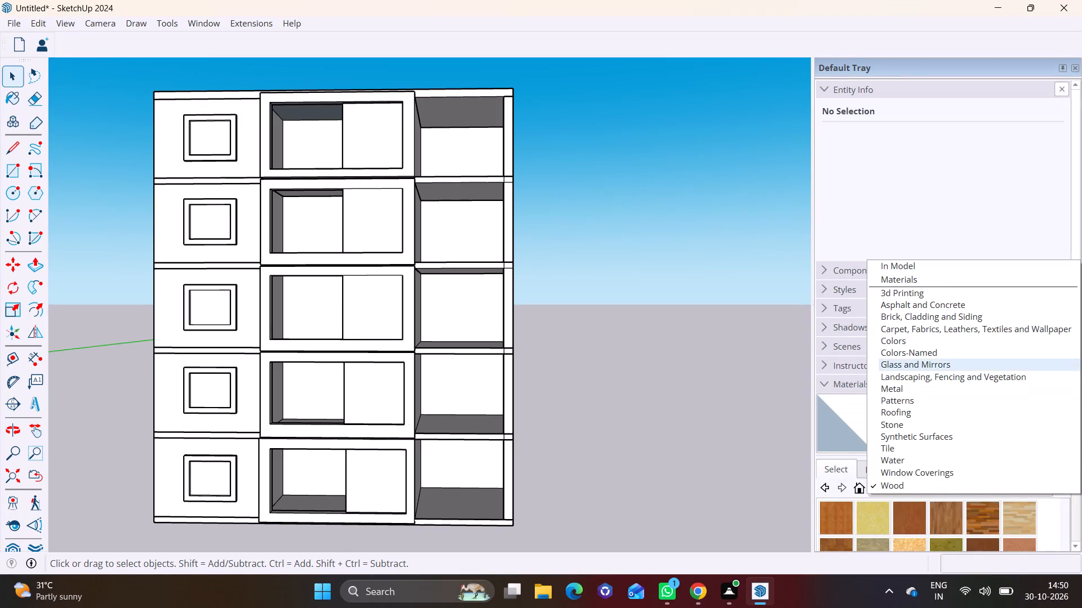
# Paint the sliding panels in all five middle-column openings with Color A08 from the Colors collection.
pyautogui.click(913, 343)
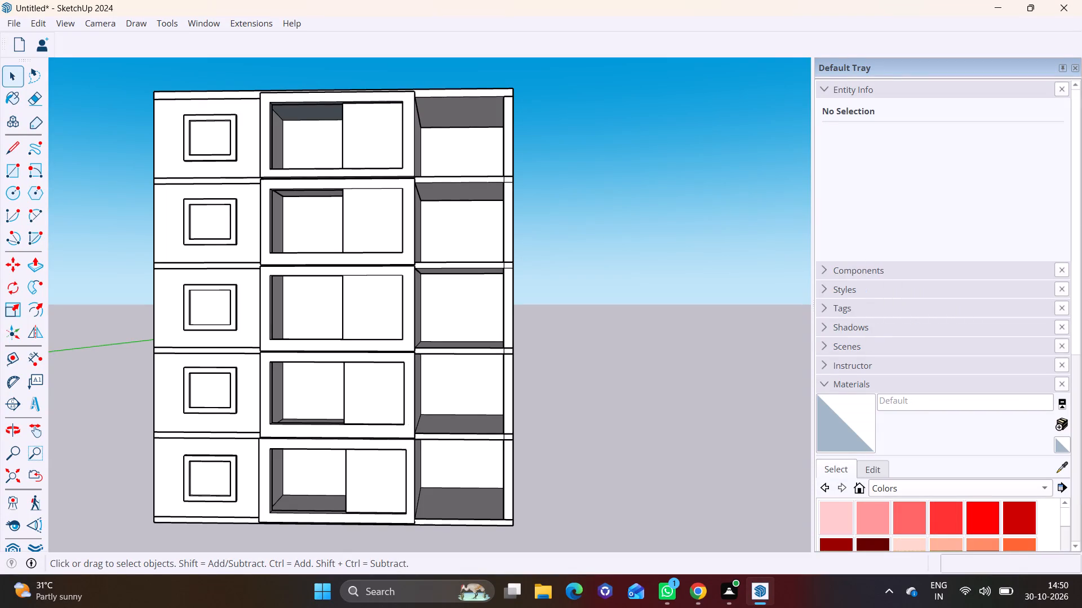
pyautogui.click(867, 542)
pyautogui.click(353, 391)
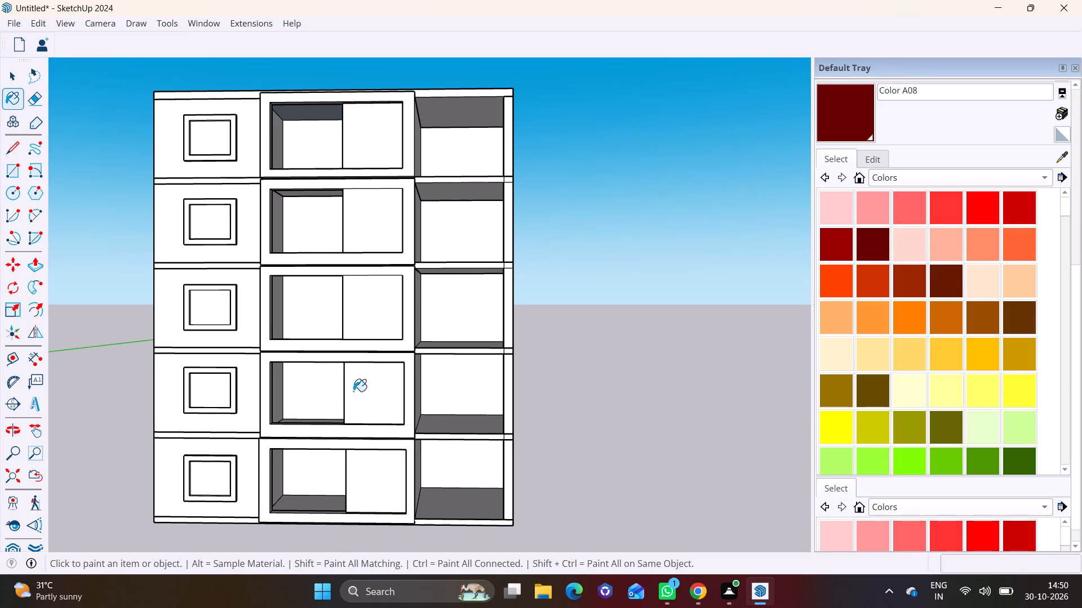
pyautogui.click(370, 316)
pyautogui.click(373, 225)
pyautogui.click(376, 151)
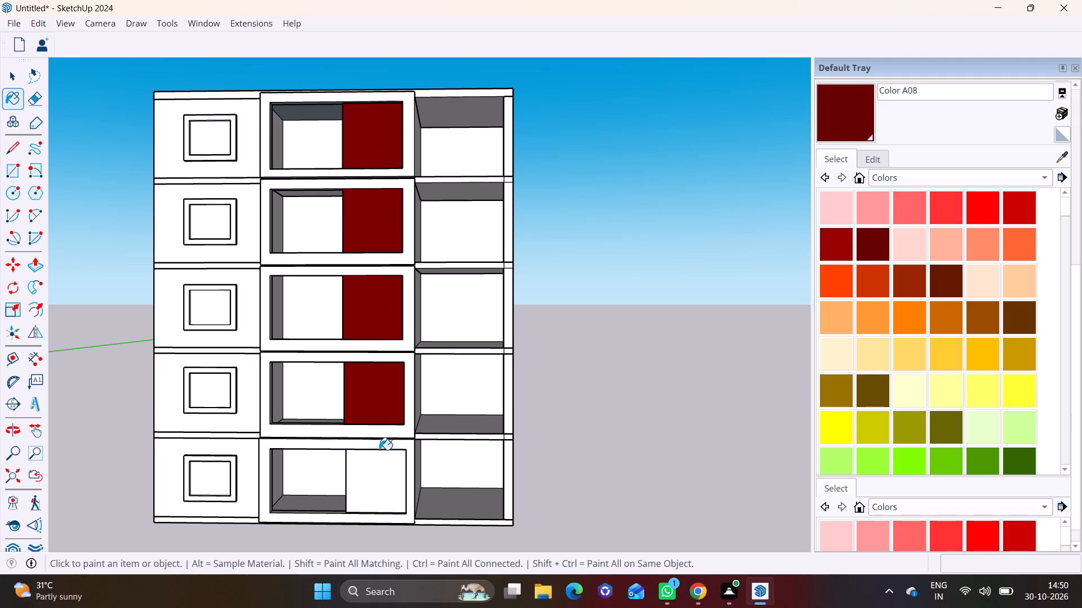
pyautogui.click(378, 467)
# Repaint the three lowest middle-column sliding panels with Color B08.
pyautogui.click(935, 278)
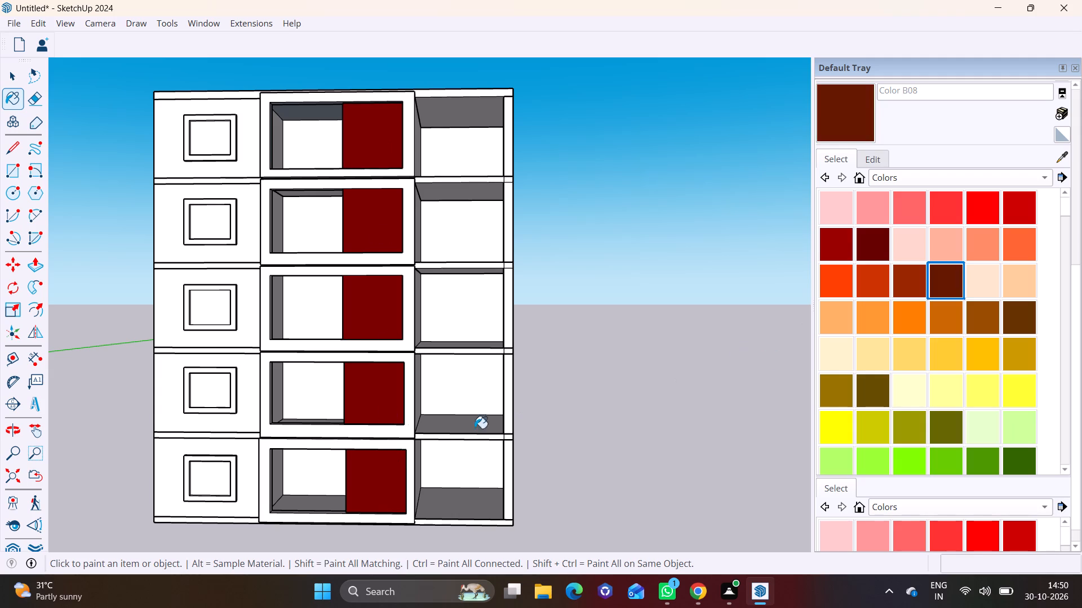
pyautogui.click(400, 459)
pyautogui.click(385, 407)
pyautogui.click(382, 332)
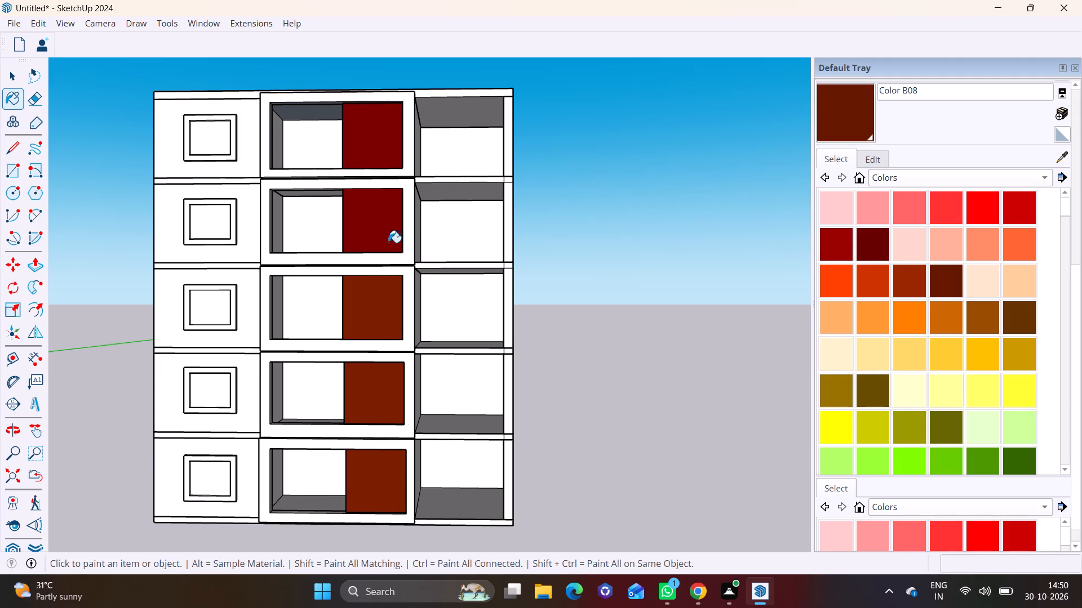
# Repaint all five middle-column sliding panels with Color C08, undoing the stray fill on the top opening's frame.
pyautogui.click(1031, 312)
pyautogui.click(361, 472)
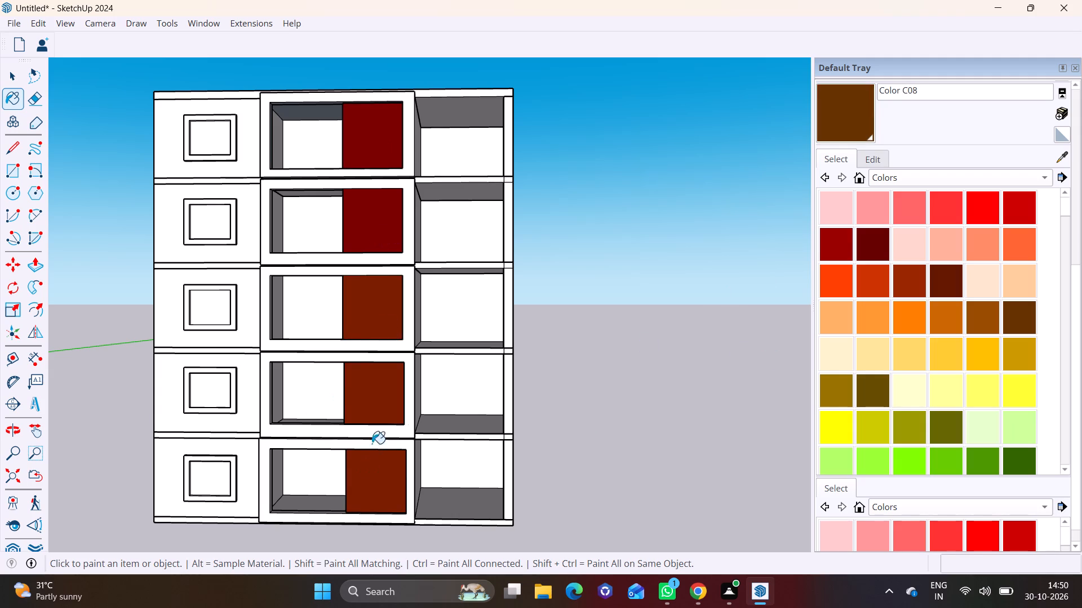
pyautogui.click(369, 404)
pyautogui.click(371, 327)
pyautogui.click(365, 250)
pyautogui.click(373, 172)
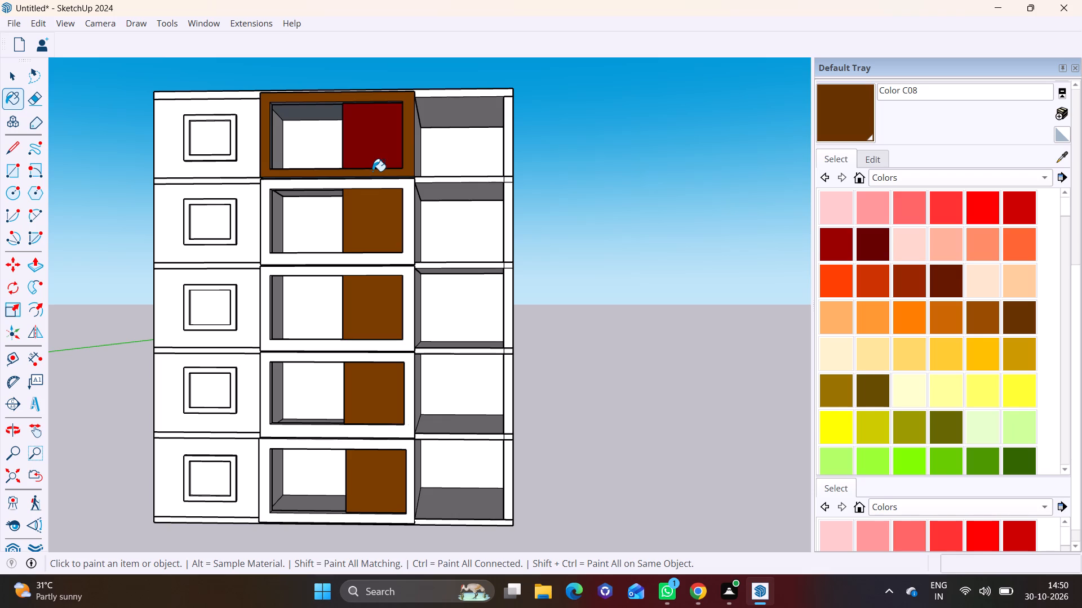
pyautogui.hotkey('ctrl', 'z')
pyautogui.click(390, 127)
# Repaint the five middle-column sliding panels with Color A08.
pyautogui.moveTo(432, 260); pyautogui.dragTo(379, 281, button='middle')
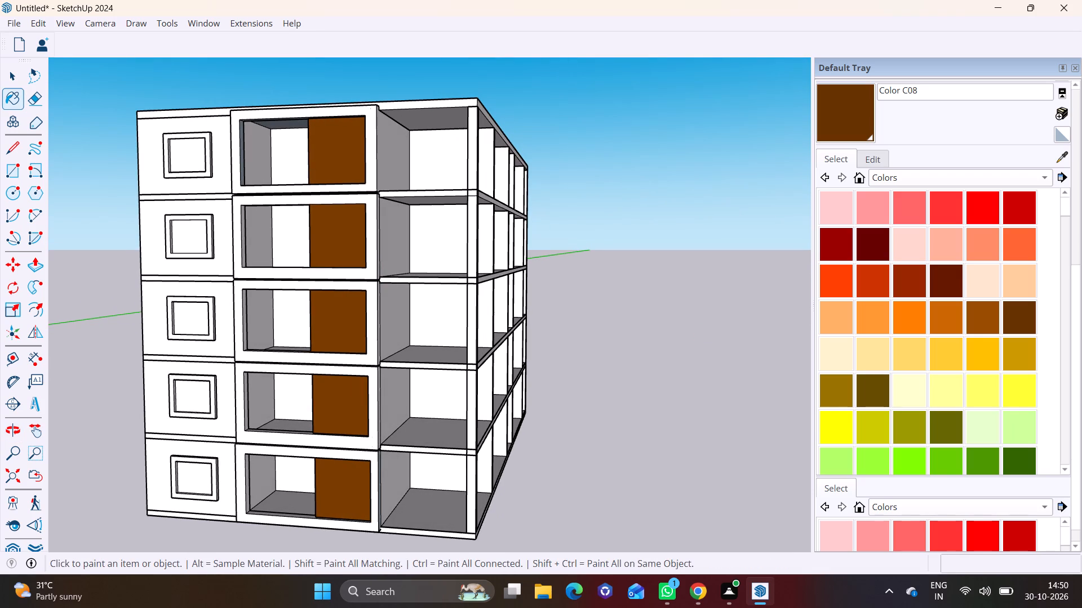
pyautogui.click(876, 245)
pyautogui.click(325, 155)
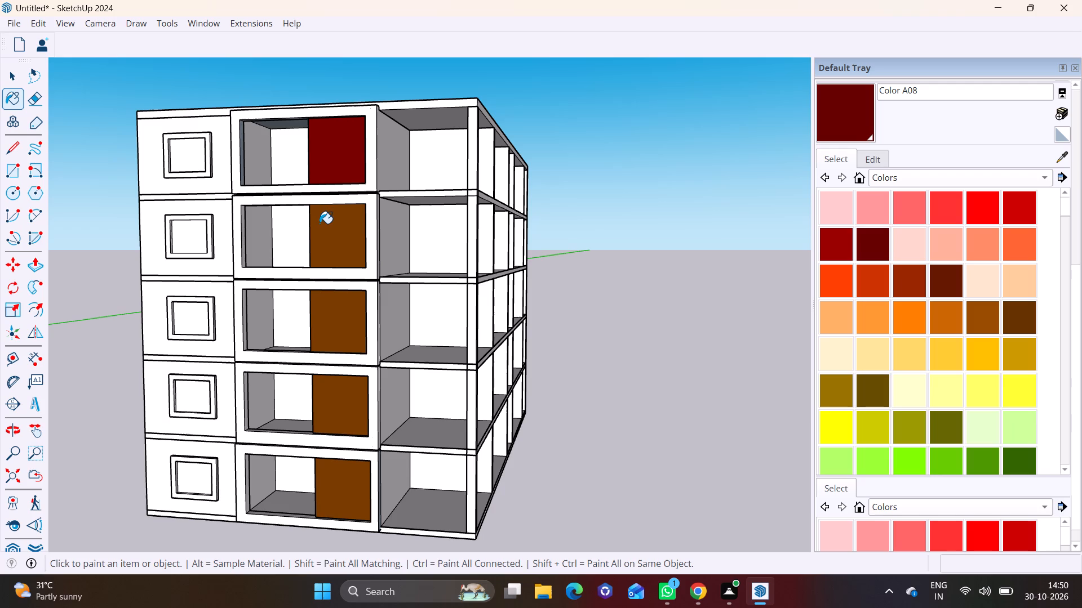
pyautogui.click(321, 228)
pyautogui.click(342, 319)
pyautogui.click(343, 383)
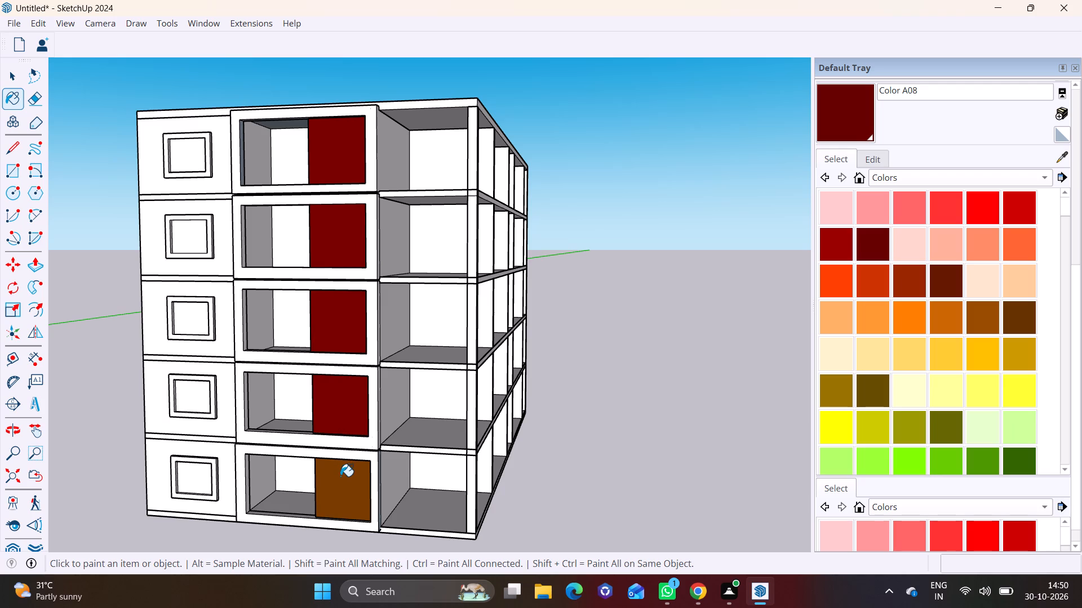
pyautogui.click(340, 476)
# Search 3D Warehouse for RAILING.
pyautogui.moveTo(371, 424); pyautogui.dragTo(432, 413, button='middle')
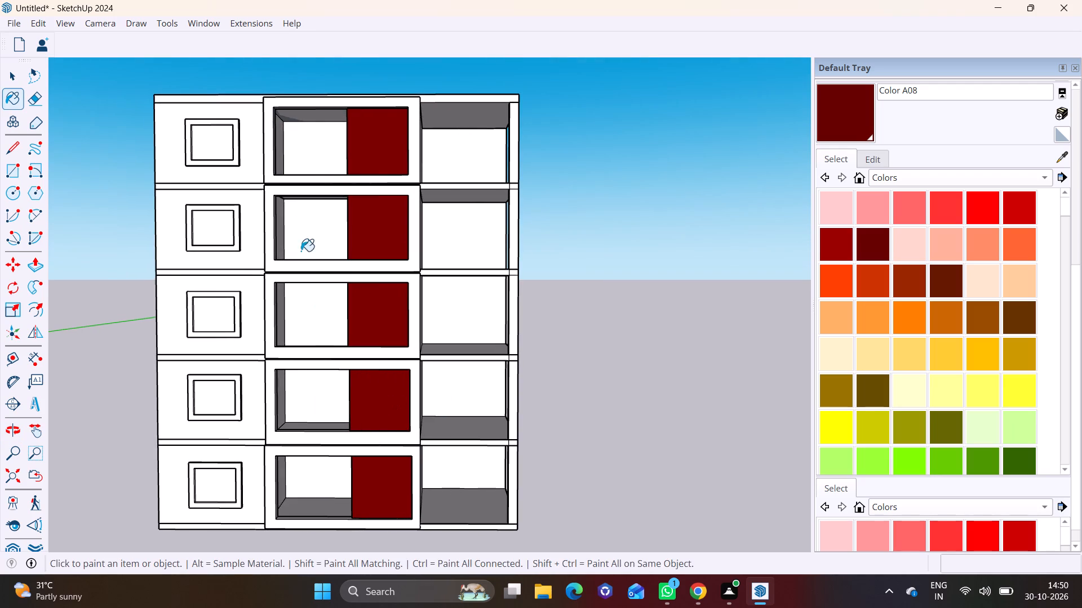
pyautogui.click(207, 21)
pyautogui.click(228, 132)
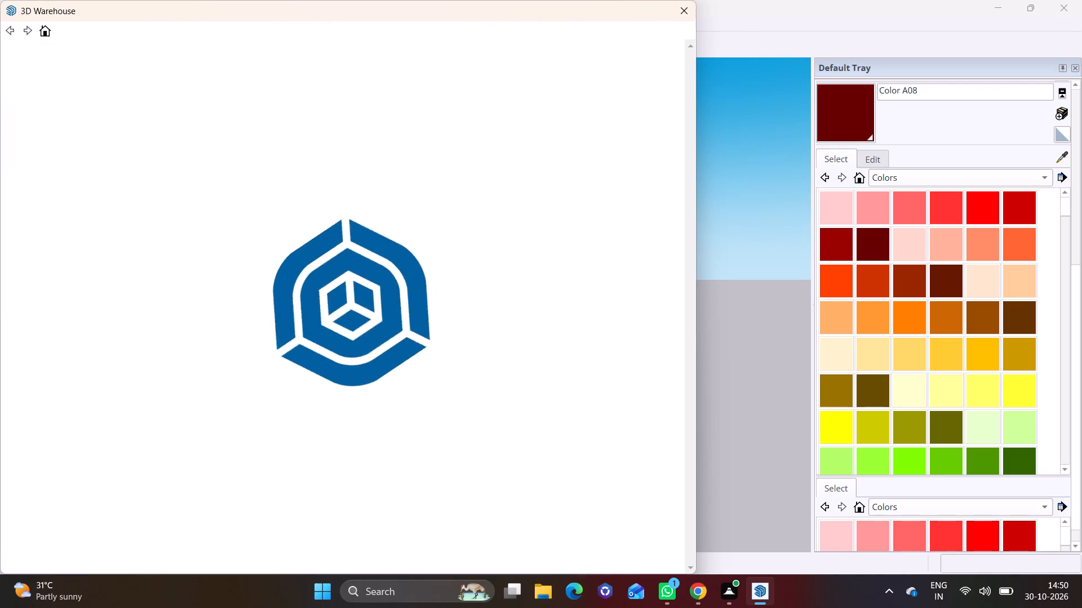
pyautogui.click(434, 61)
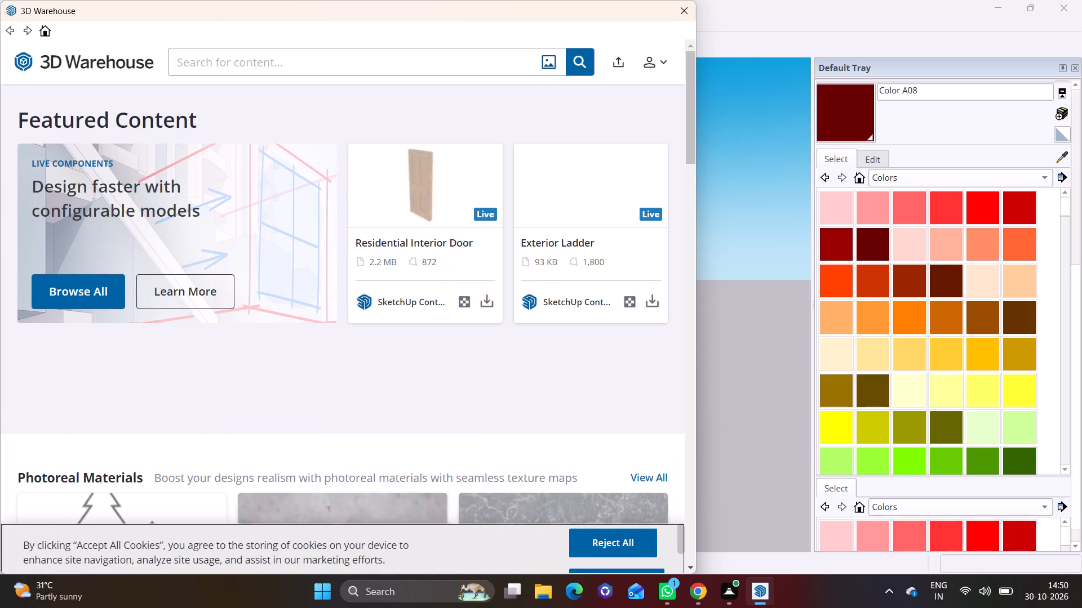
pyautogui.write('RAU')
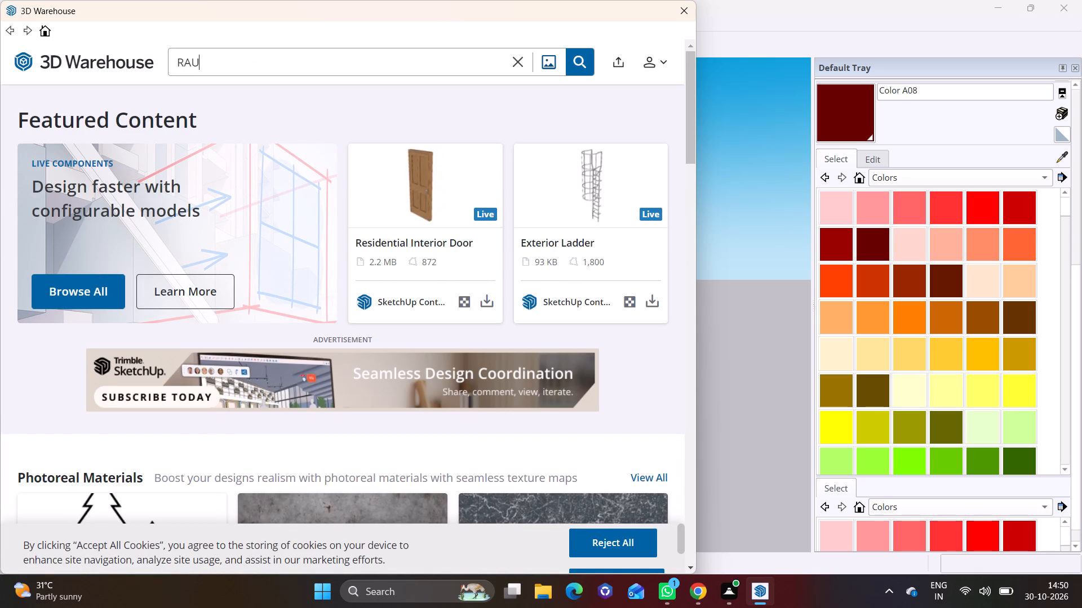
pyautogui.press('BackSpace')
pyautogui.write('ILING')
pyautogui.press('Return')
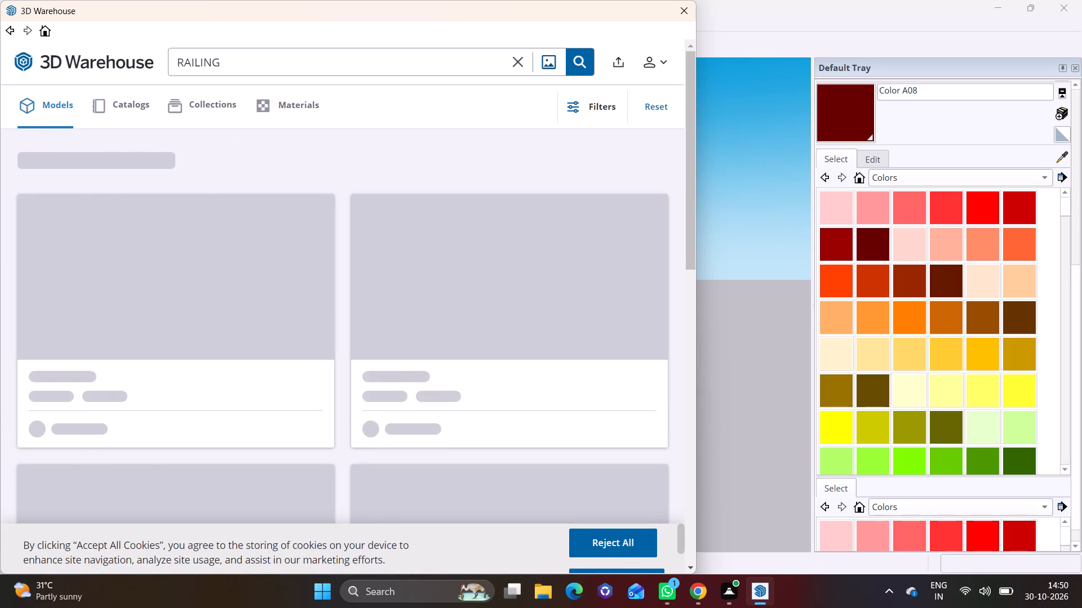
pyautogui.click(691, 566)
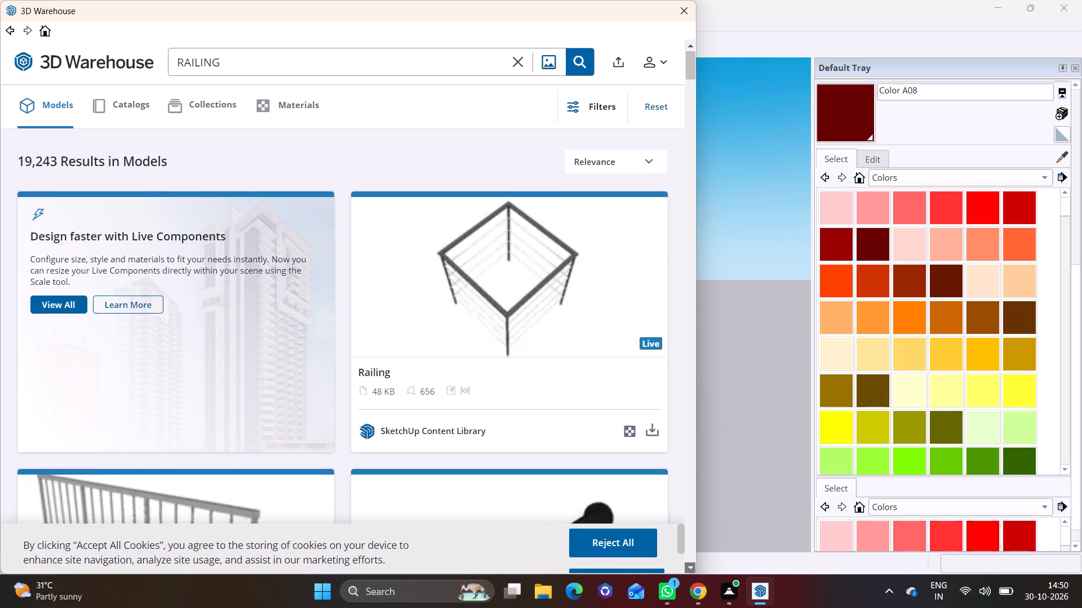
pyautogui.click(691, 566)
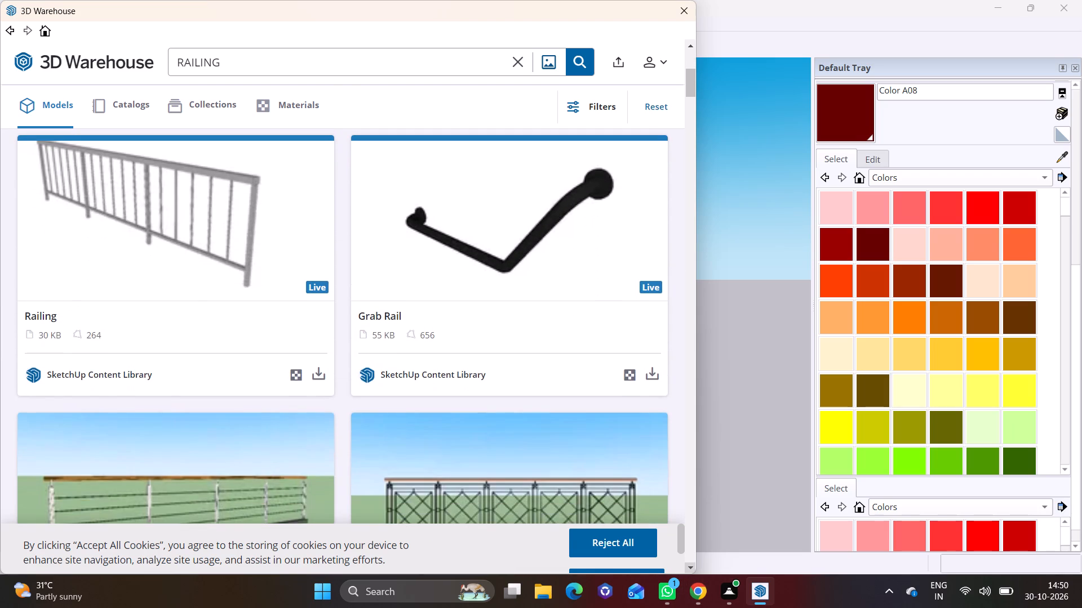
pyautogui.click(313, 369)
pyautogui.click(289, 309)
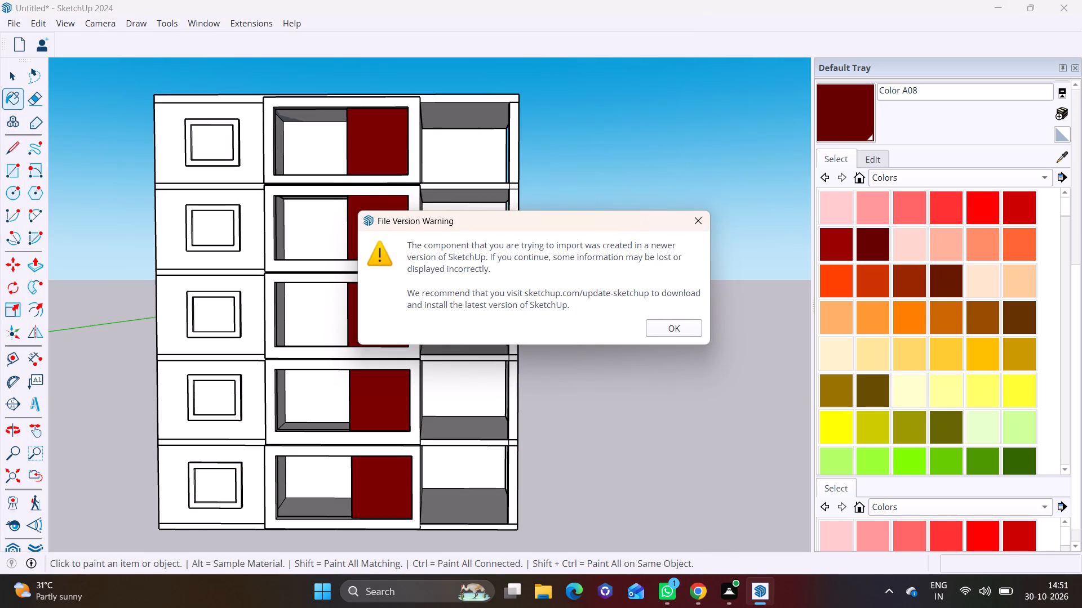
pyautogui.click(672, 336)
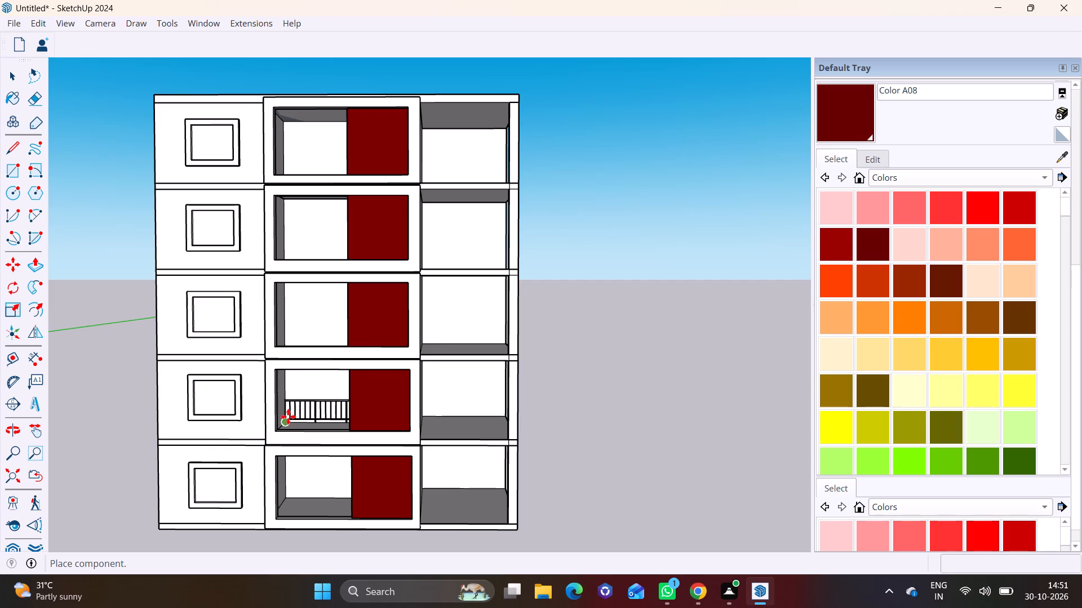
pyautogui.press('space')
# Reopen 3D Warehouse, browse the RAILING results and load the 53 KB vertical-bar model named rail into the model.
pyautogui.click(211, 19)
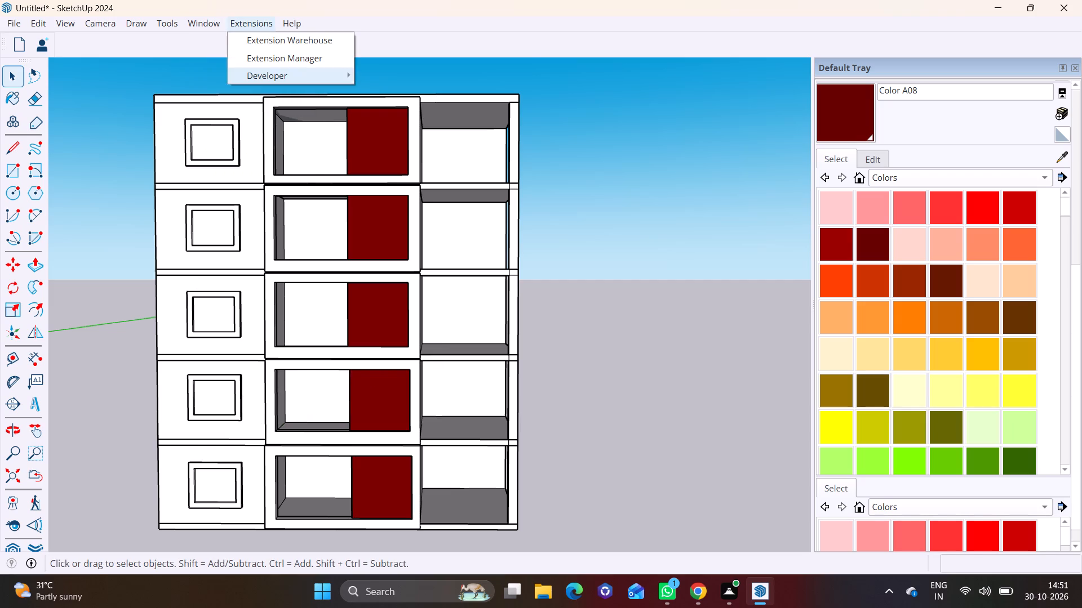
pyautogui.click(197, 24)
pyautogui.click(210, 20)
pyautogui.click(231, 138)
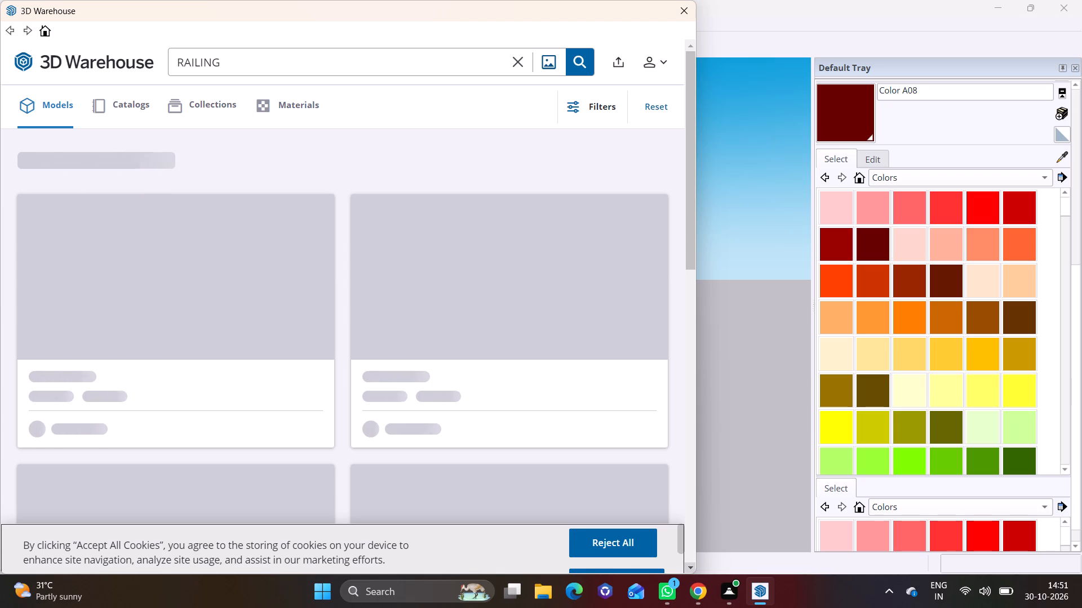
pyautogui.click(688, 569)
pyautogui.click(688, 569)
pyautogui.click(688, 569)
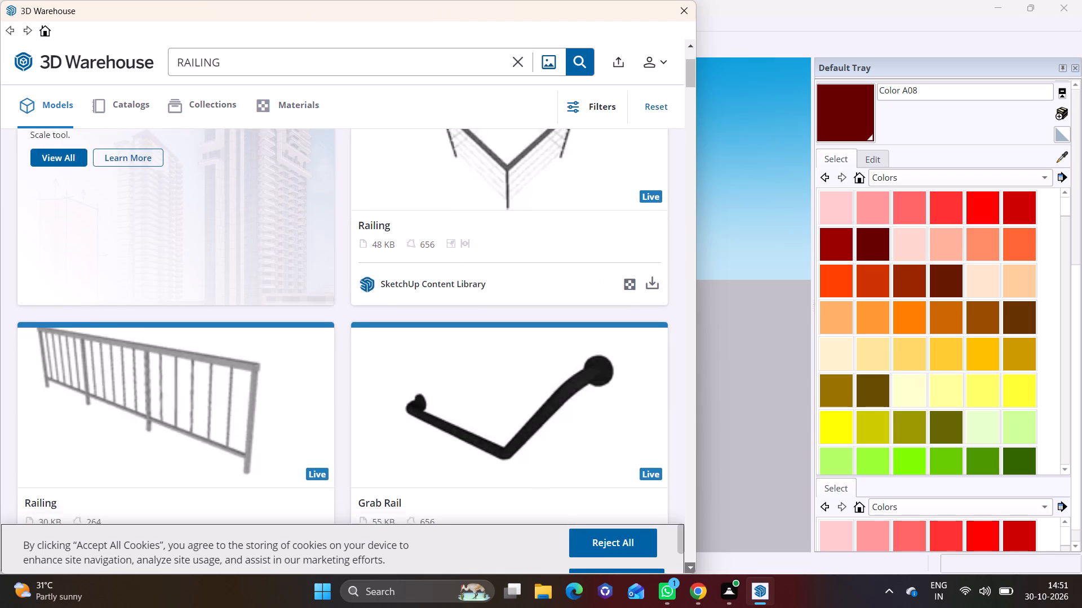
pyautogui.click(688, 569)
pyautogui.click(688, 569)
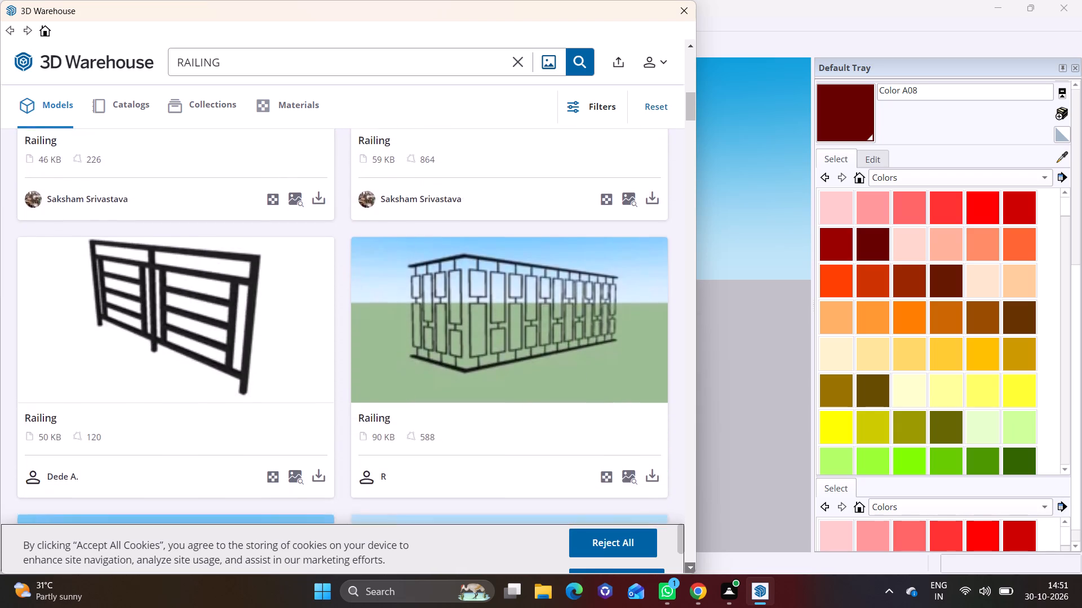
pyautogui.click(688, 569)
pyautogui.click(688, 569)
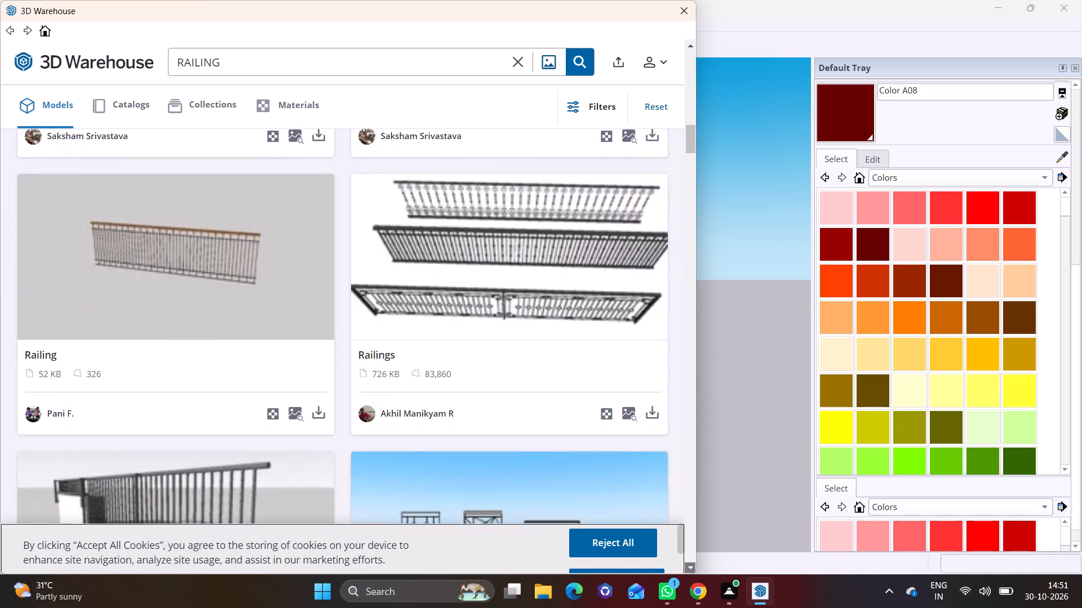
pyautogui.click(688, 569)
pyautogui.click(688, 569)
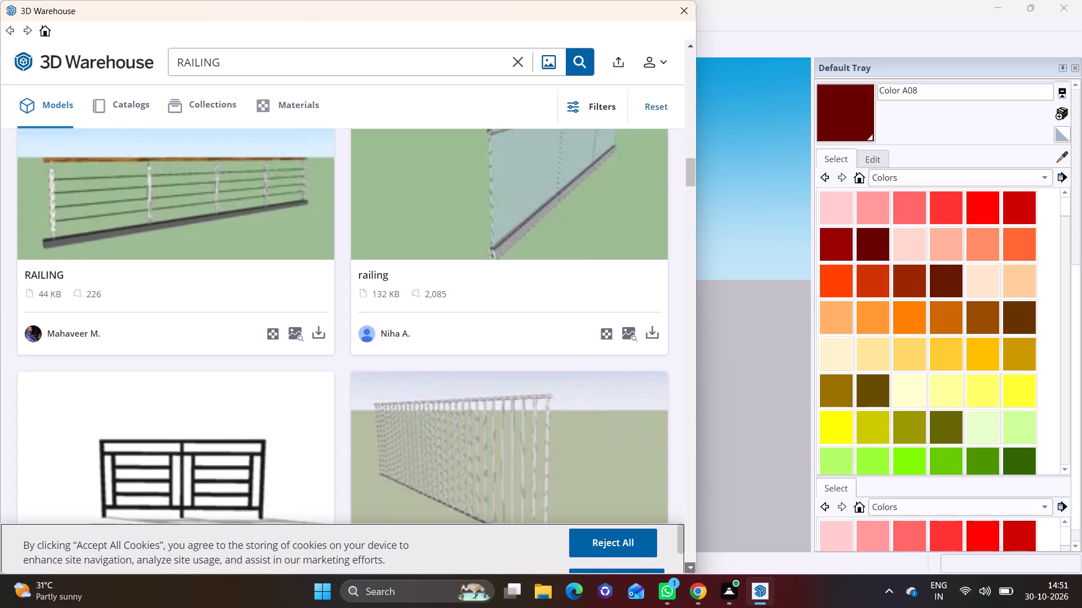
pyautogui.click(688, 569)
pyautogui.click(688, 569)
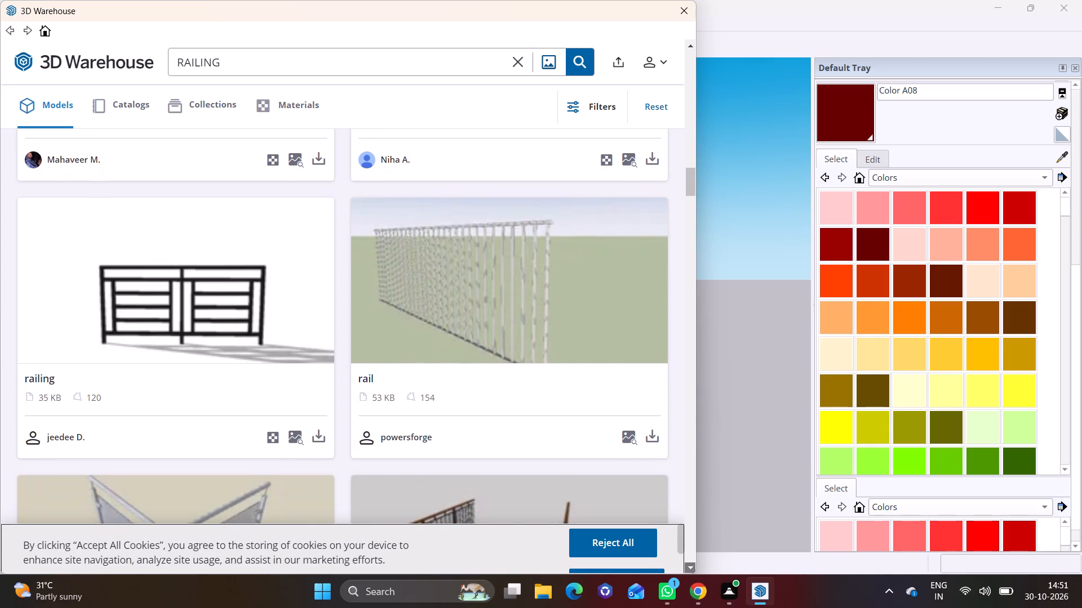
pyautogui.click(688, 569)
pyautogui.click(653, 400)
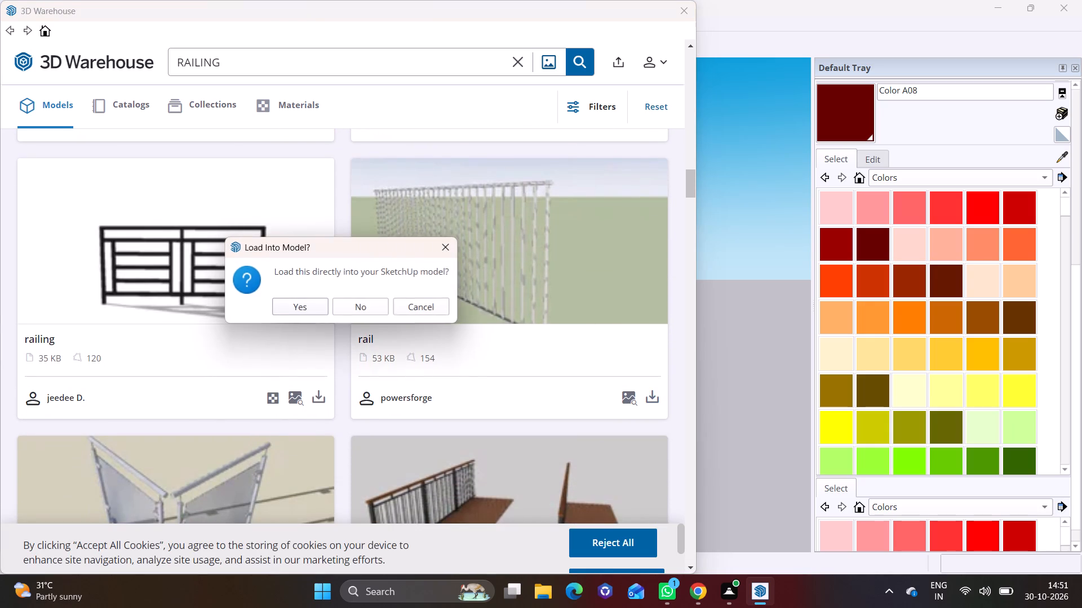
pyautogui.click(288, 303)
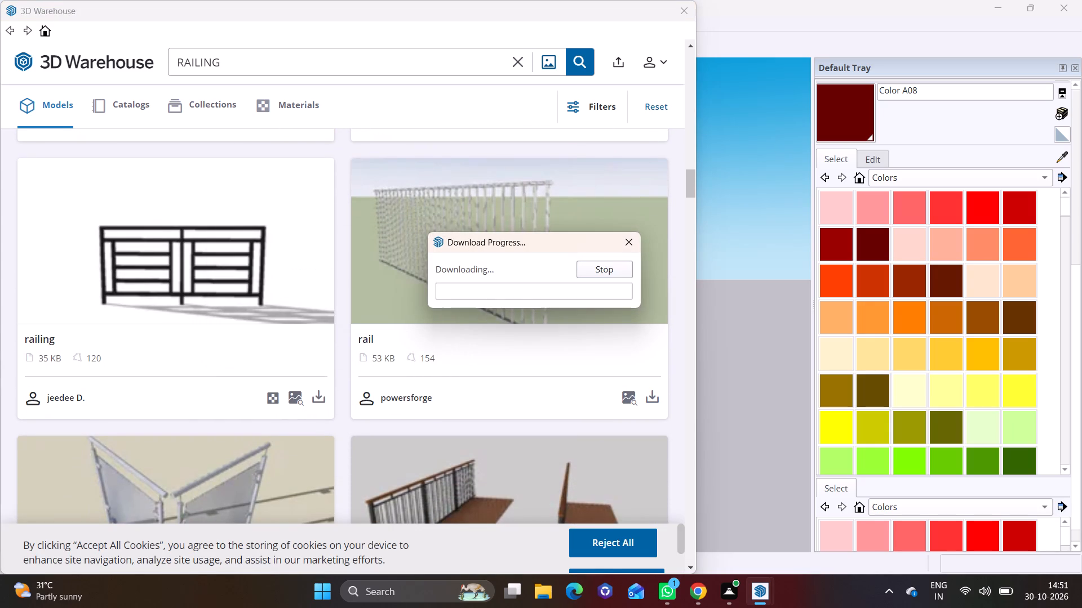
pyautogui.click(681, 333)
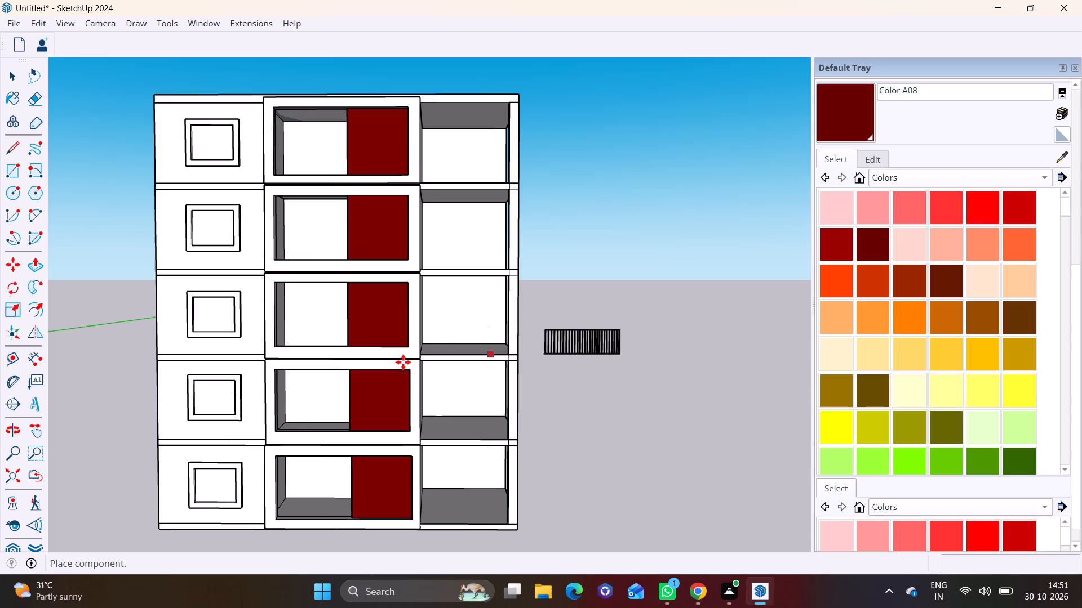
# Place the rail component across the open part of the middle-column opening on the second floor from the bottom.
pyautogui.scroll(7, 276, 404)
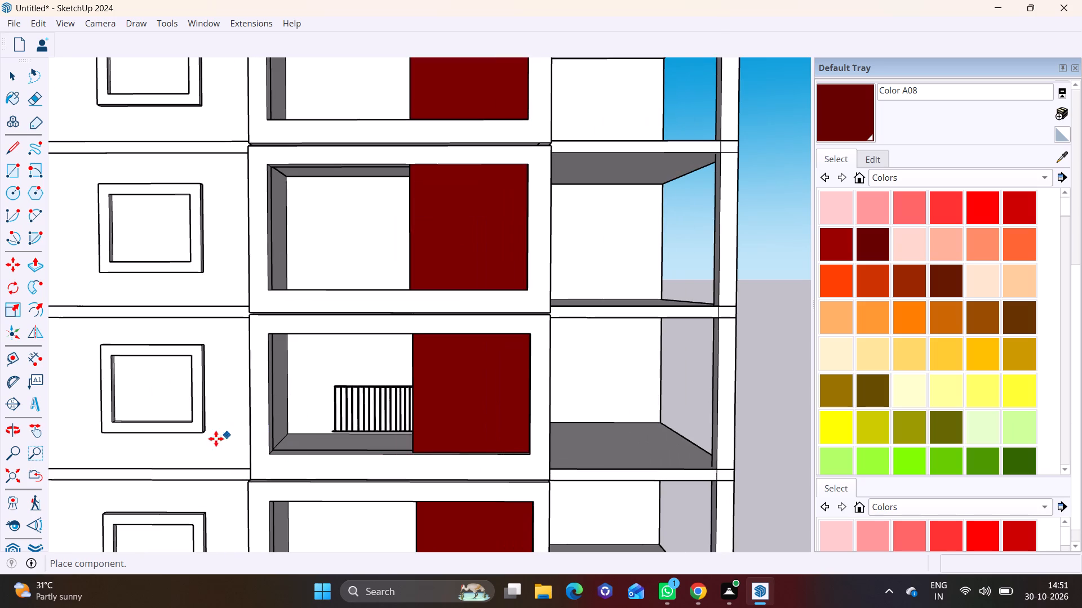
pyautogui.click(166, 459)
# Move the railing in the second-floor opening so its end lines up with the lower corner of the dark red panel.
pyautogui.scroll(6, 254, 405)
pyautogui.moveTo(369, 431); pyautogui.dragTo(250, 476, button='middle')
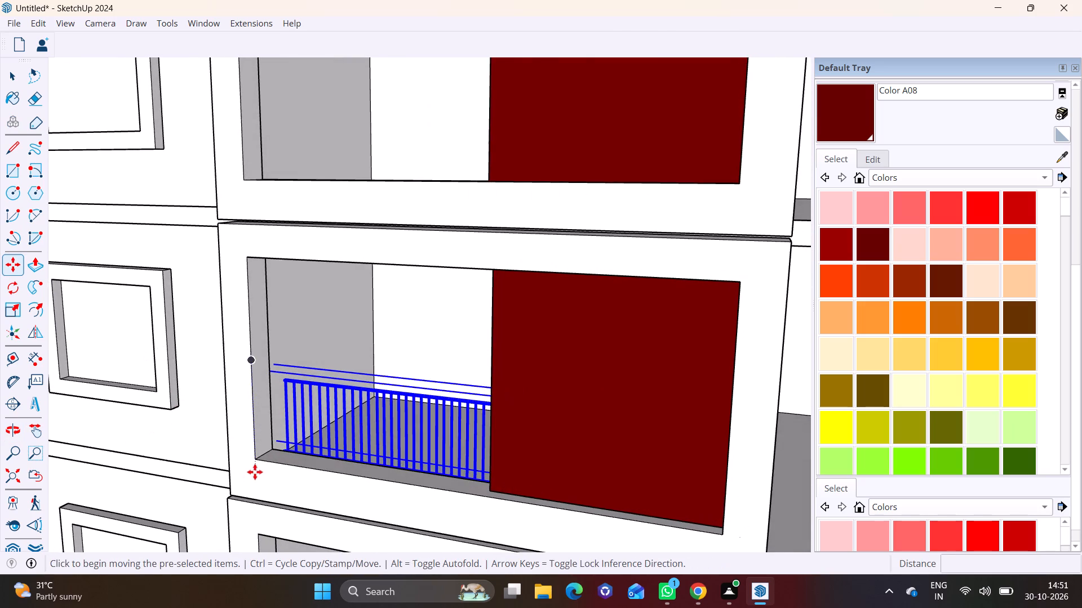
pyautogui.scroll(3, 288, 473)
pyautogui.moveTo(373, 433); pyautogui.dragTo(369, 342, button='middle')
pyautogui.moveTo(490, 339); pyautogui.dragTo(540, 346, button='middle')
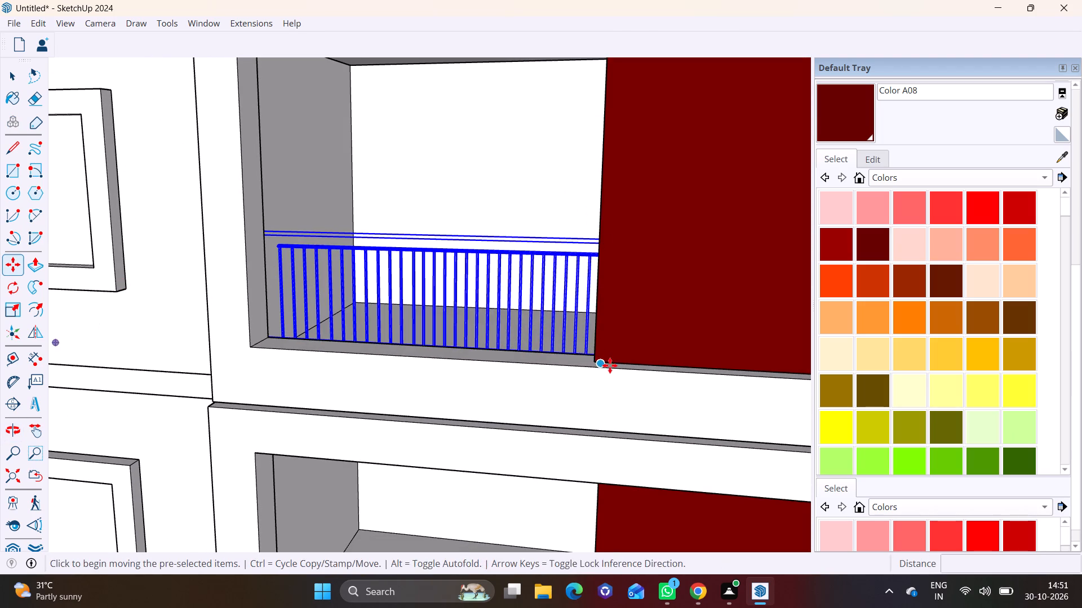
pyautogui.click(584, 356)
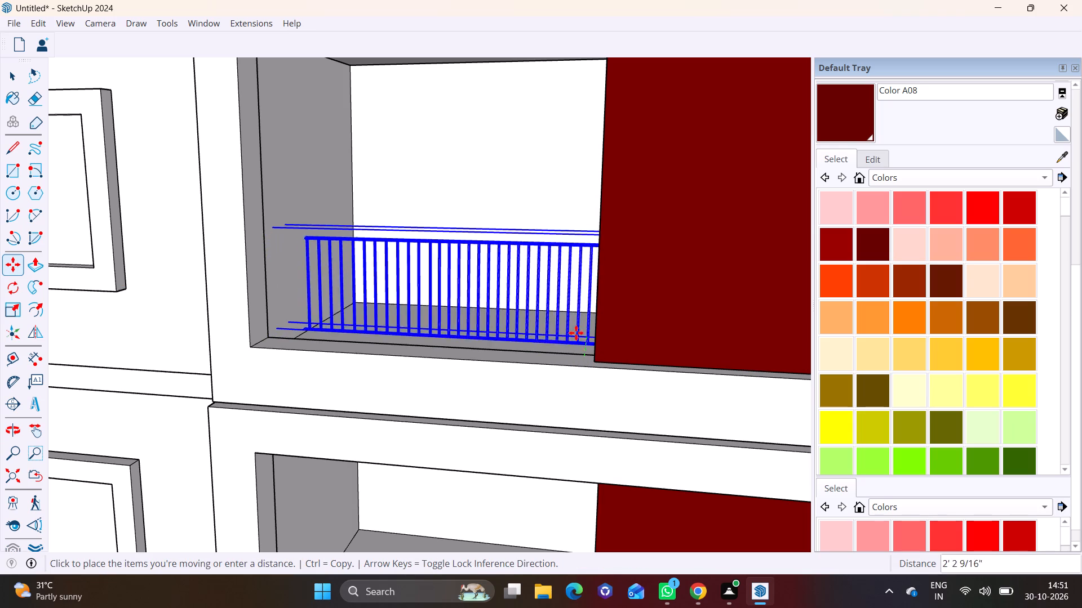
pyautogui.click(560, 328)
pyautogui.click(573, 311)
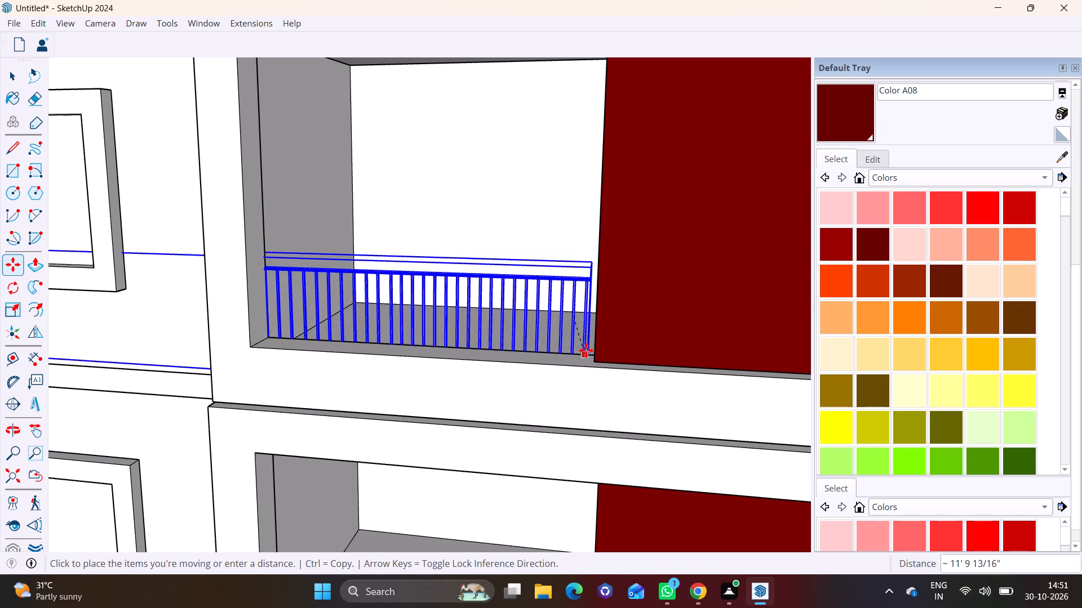
pyautogui.click(592, 359)
pyautogui.scroll(1, 457, 331)
pyautogui.moveTo(457, 331); pyautogui.dragTo(433, 323, button='middle')
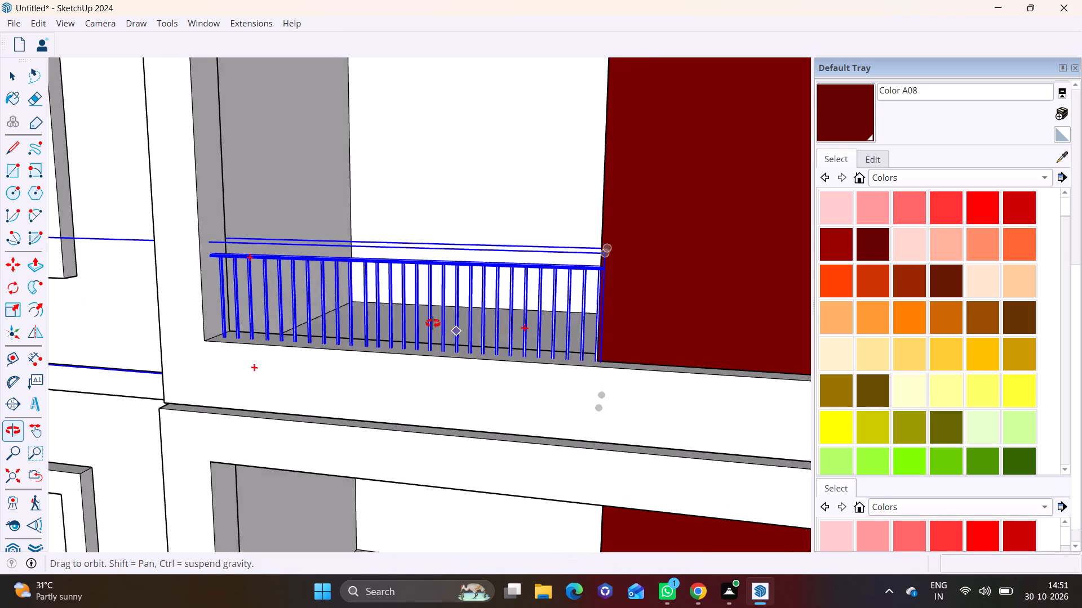
pyautogui.moveTo(433, 323); pyautogui.dragTo(429, 320, button='middle')
pyautogui.click(586, 250)
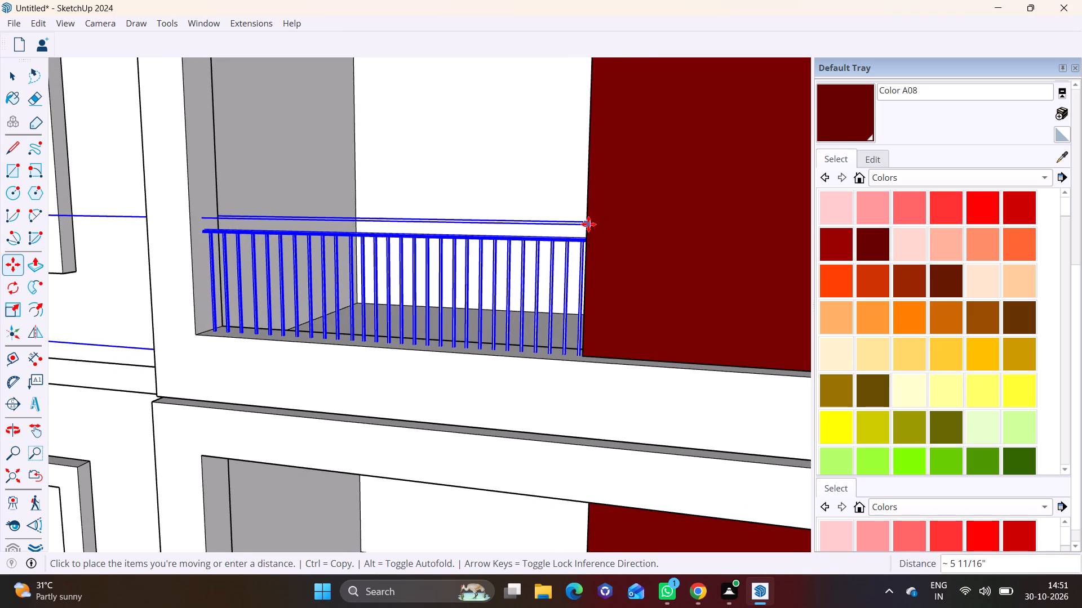
pyautogui.click(593, 203)
pyautogui.press('space')
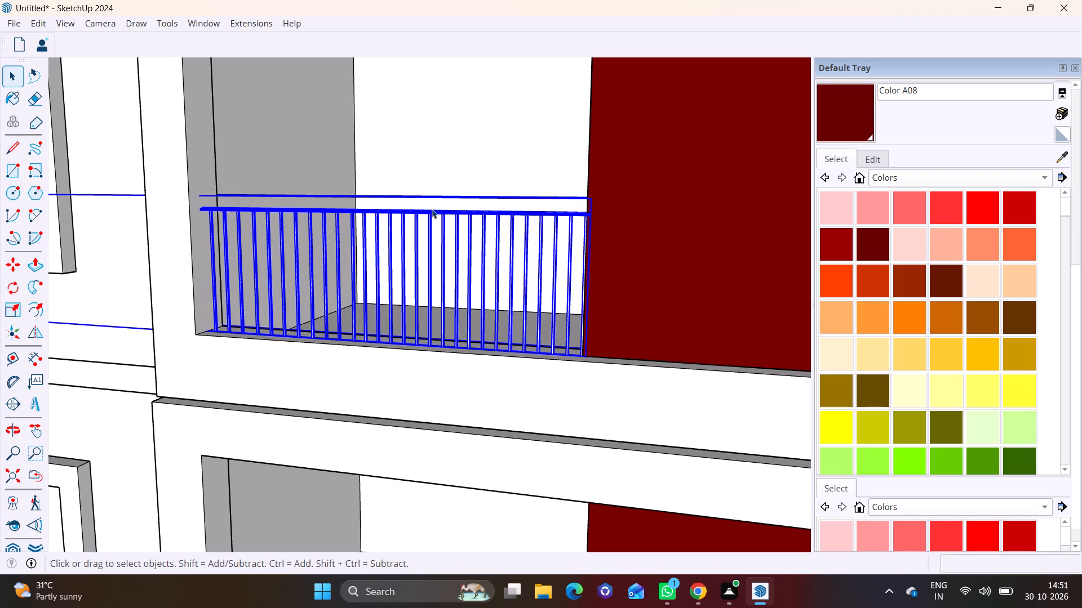
pyautogui.click(432, 195)
# Scale the second-floor railing to 1.00 along red and 1.50 along green.
pyautogui.scroll(7, 432, 195)
pyautogui.scroll(-2, 438, 269)
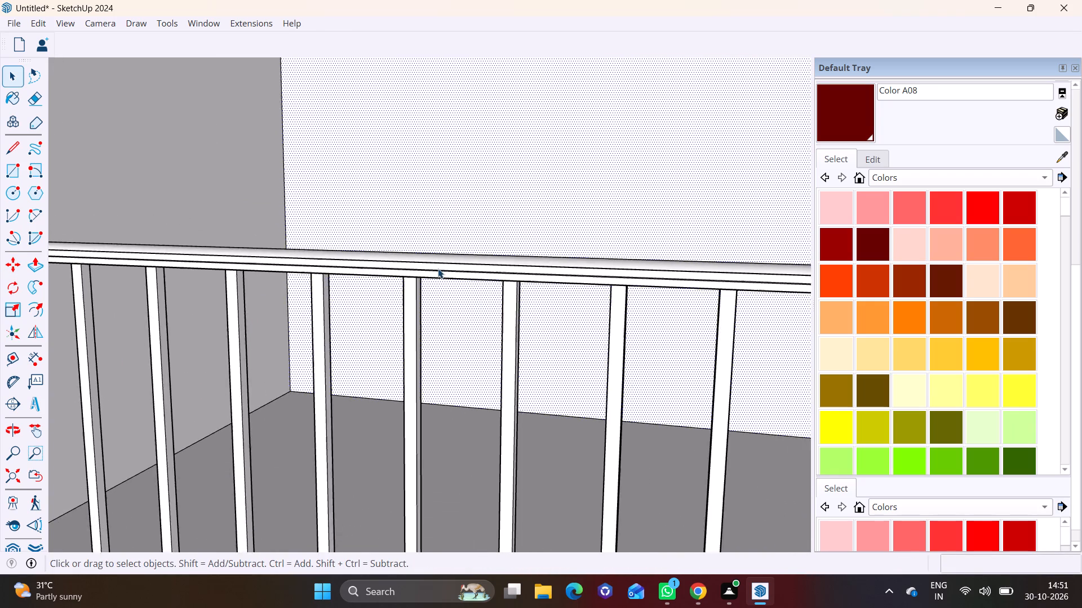
pyautogui.scroll(-20, 438, 269)
pyautogui.scroll(-2, 438, 269)
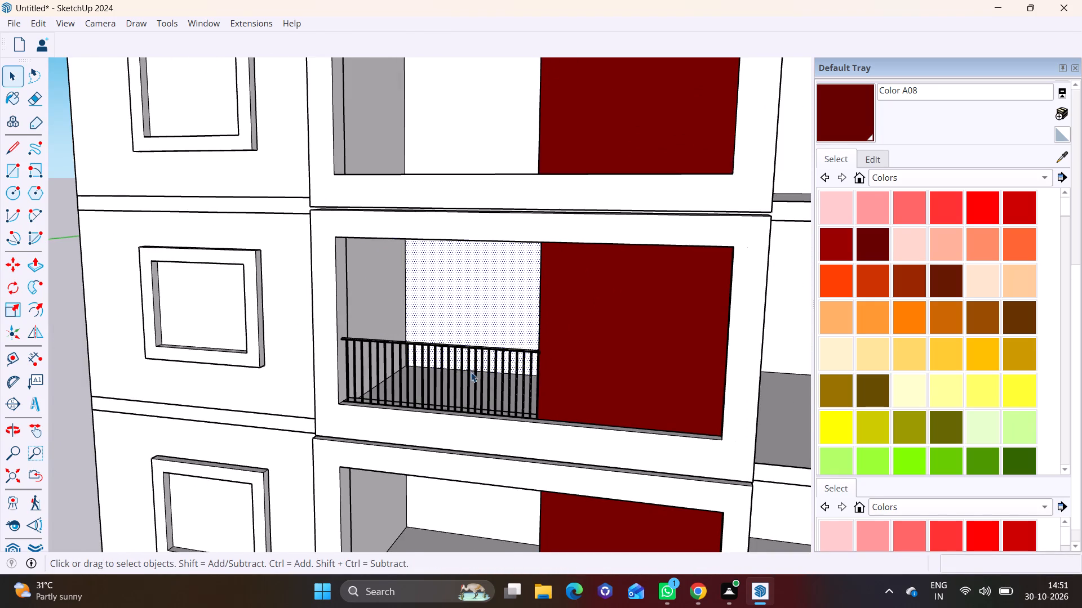
pyautogui.moveTo(471, 372); pyautogui.dragTo(458, 332, button='middle')
pyautogui.click(464, 346)
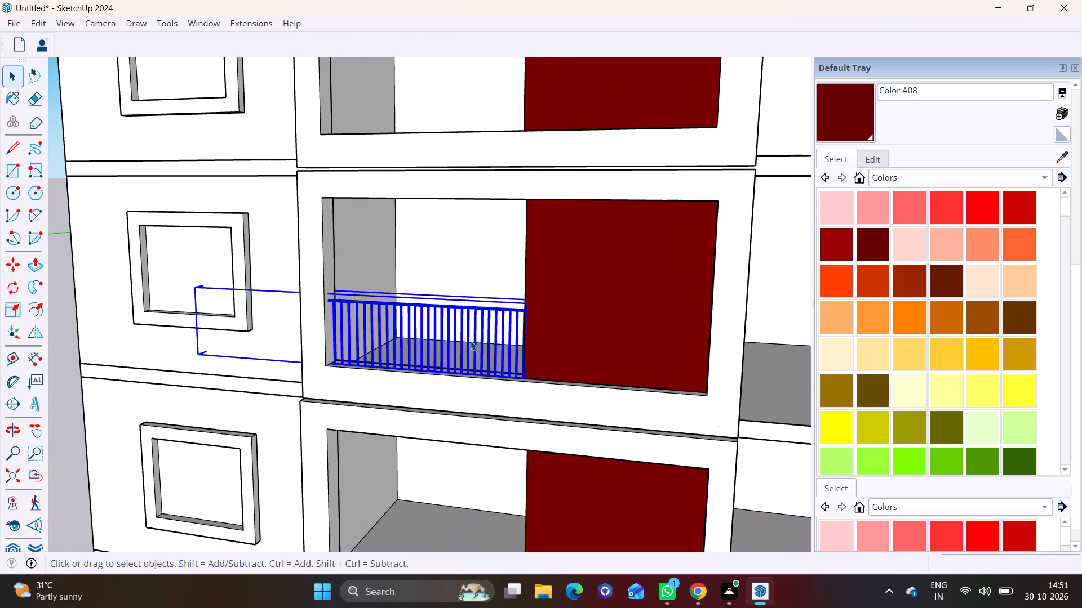
pyautogui.moveTo(47, 324); pyautogui.dragTo(38, 328)
pyautogui.moveTo(26, 332); pyautogui.dragTo(24, 304)
pyautogui.click(9, 304)
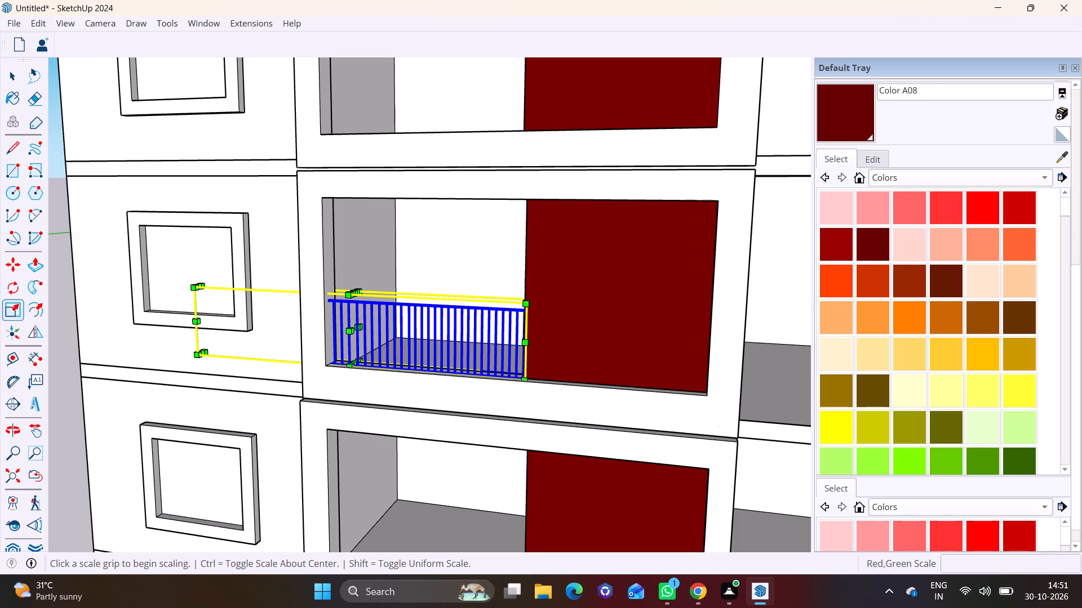
pyautogui.click(202, 324)
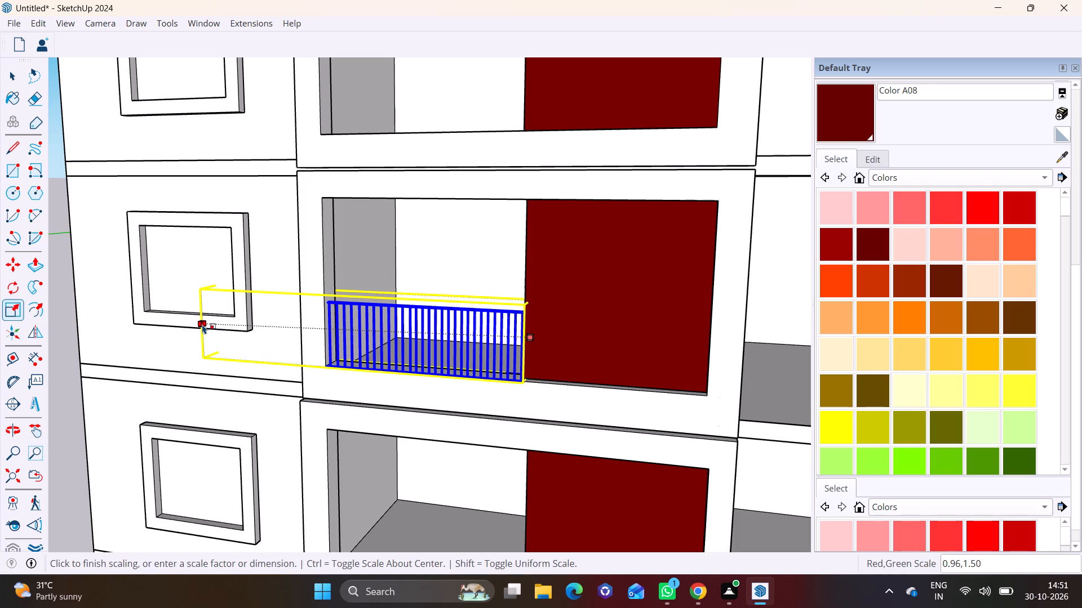
pyautogui.click(202, 324)
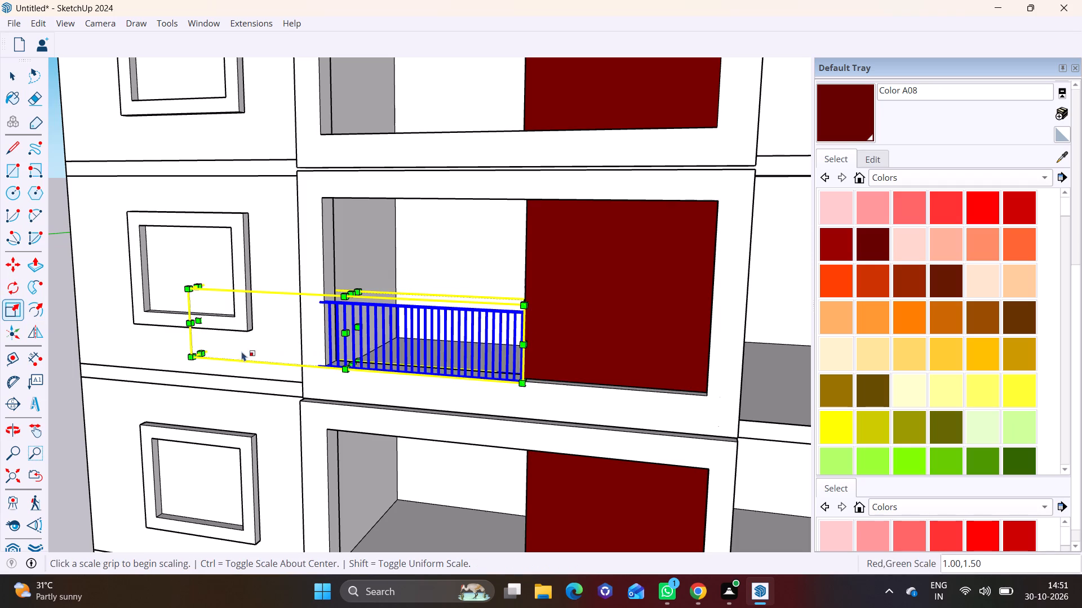
pyautogui.click(202, 321)
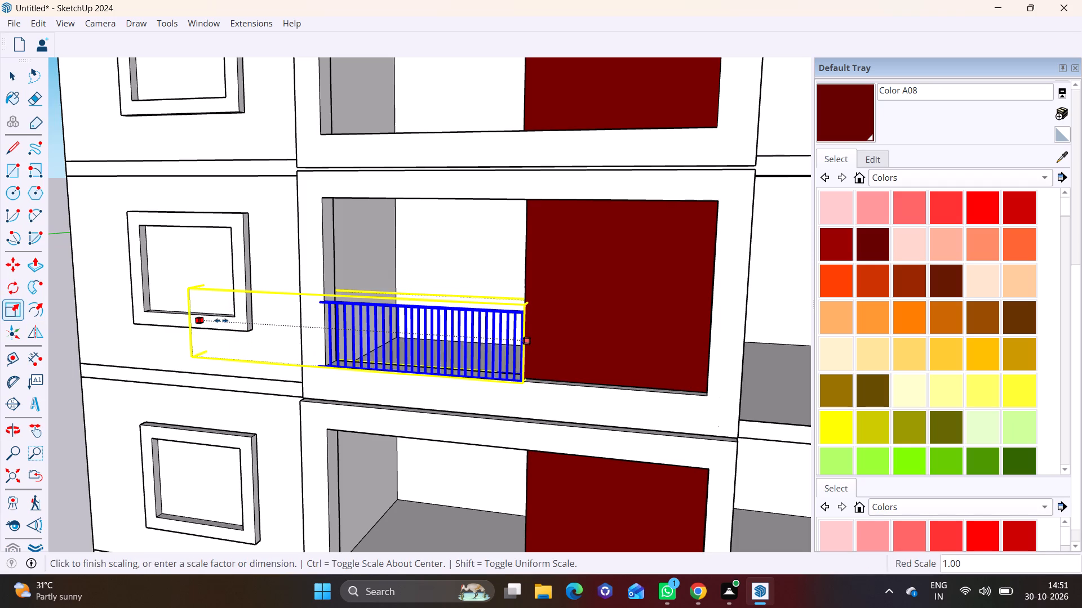
pyautogui.click(221, 320)
pyautogui.press('space')
pyautogui.click(241, 371)
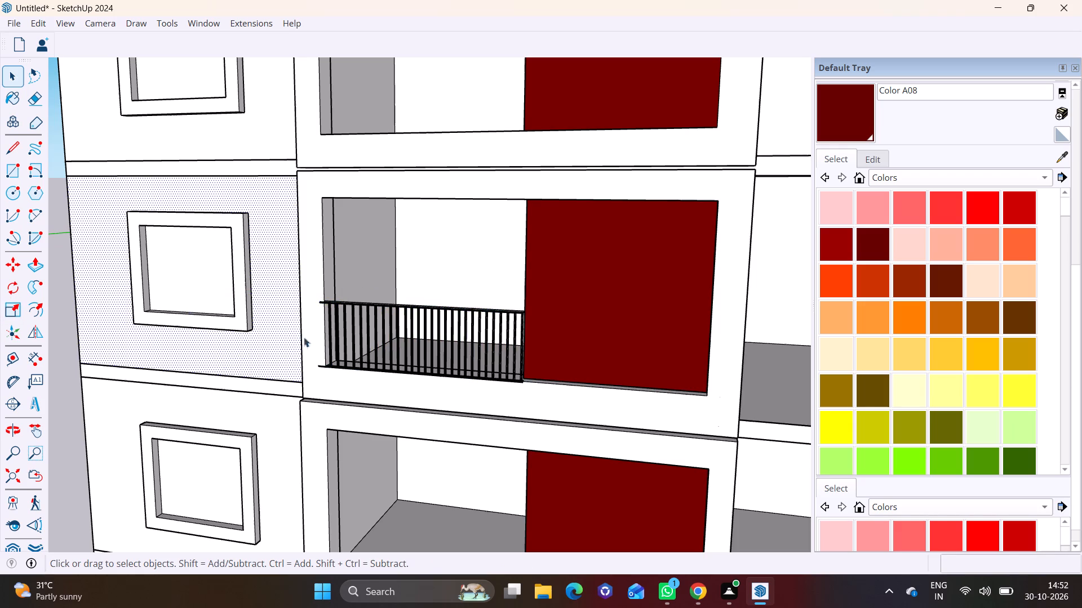
# Move the scaled railing onto the sill so its bottom end corner meets the dark red panel's bottom corner.
pyautogui.moveTo(396, 322); pyautogui.dragTo(290, 339, button='middle')
pyautogui.scroll(7, 363, 332)
pyautogui.moveTo(365, 332); pyautogui.dragTo(340, 376, button='middle')
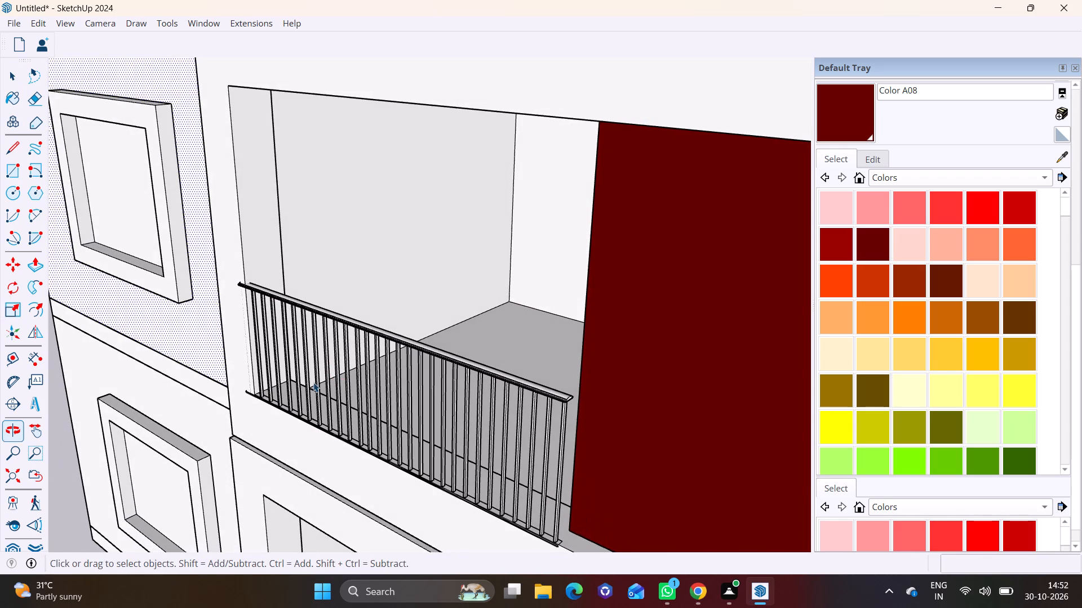
pyautogui.click(313, 382)
pyautogui.moveTo(304, 391); pyautogui.dragTo(312, 403, button='right')
pyautogui.click(304, 394)
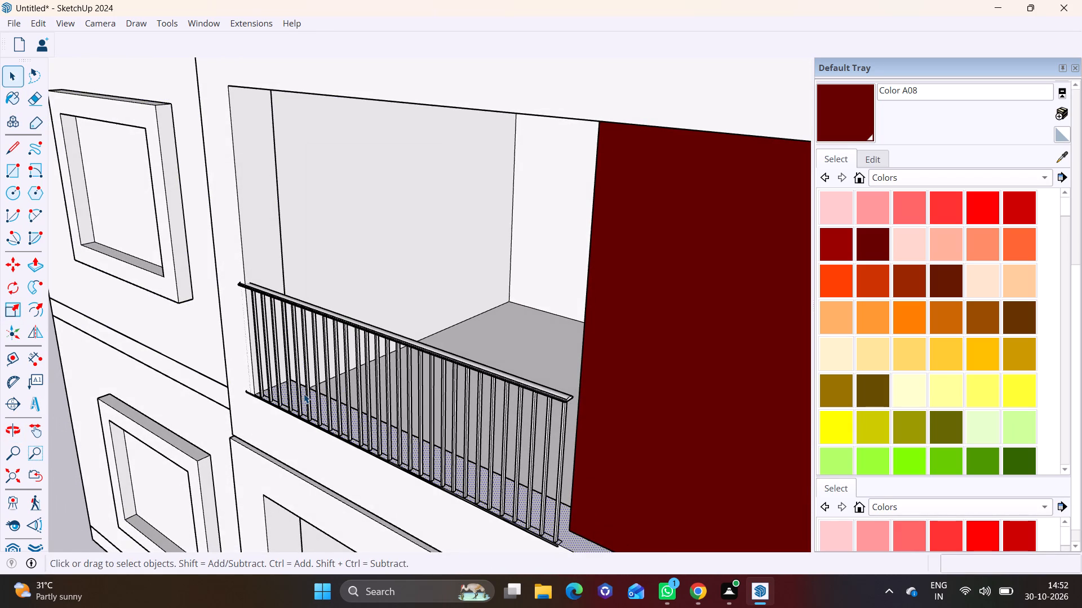
pyautogui.click(308, 380)
pyautogui.press('m')
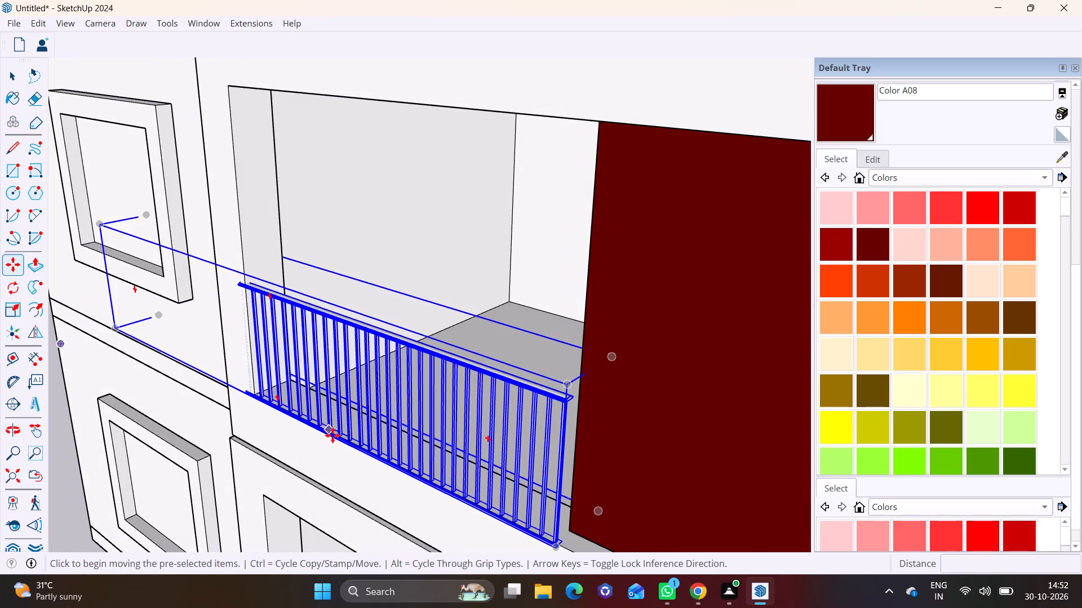
pyautogui.keyDown('shift'); pyautogui.moveTo(527, 523); pyautogui.dragTo(499, 424, button='middle'); pyautogui.keyUp('shift')
pyautogui.scroll(8, 546, 459)
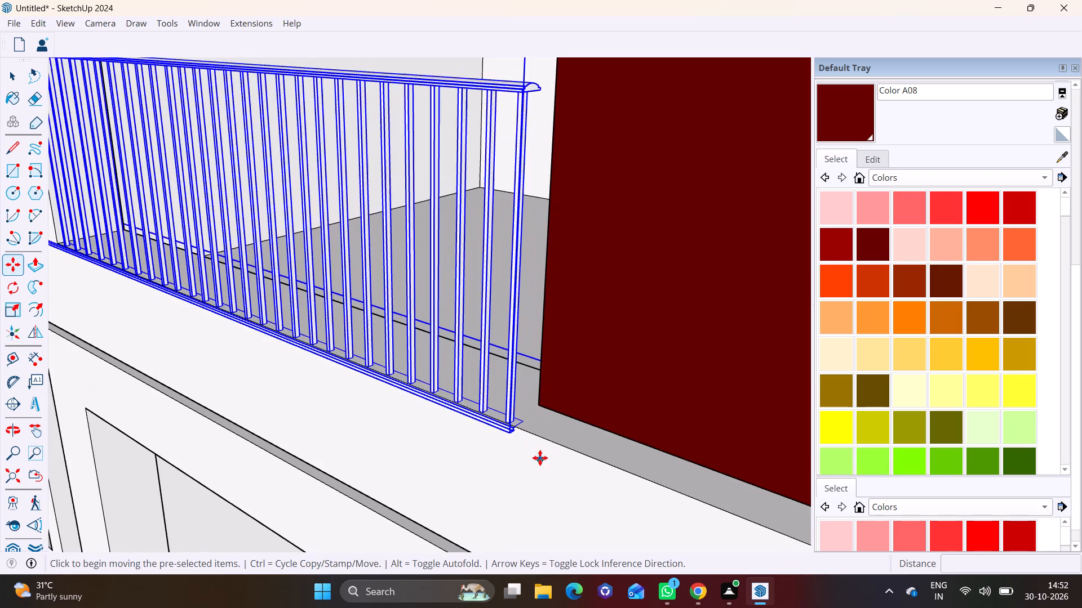
pyautogui.moveTo(537, 434); pyautogui.dragTo(517, 466, button='middle')
pyautogui.click(486, 472)
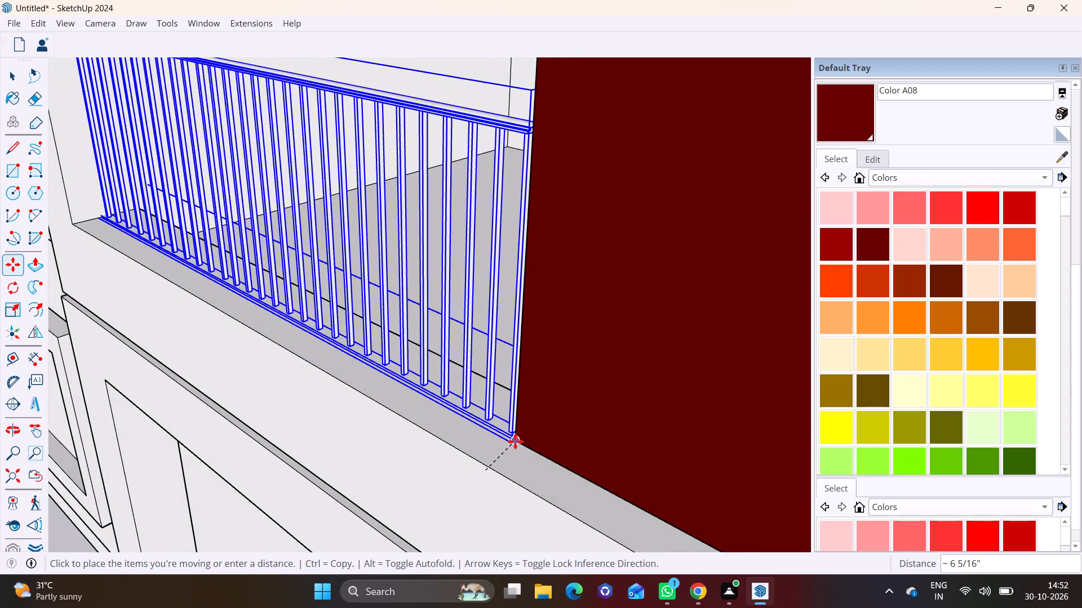
pyautogui.click(515, 441)
pyautogui.press('space')
pyautogui.click(372, 388)
# Copy the second-floor railing up to the third-floor opening, meeting the dark red panel's bottom corner.
pyautogui.scroll(-6, 372, 388)
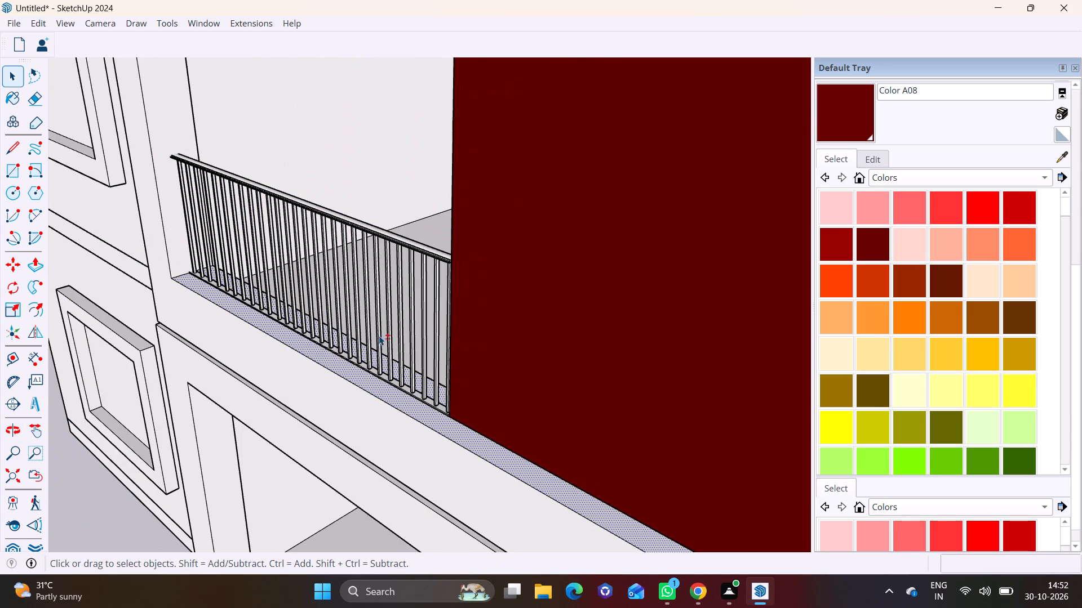
pyautogui.keyDown('shift'); pyautogui.moveTo(379, 336); pyautogui.dragTo(382, 422, button='middle'); pyautogui.keyUp('shift')
pyautogui.click(388, 382)
pyautogui.press('m')
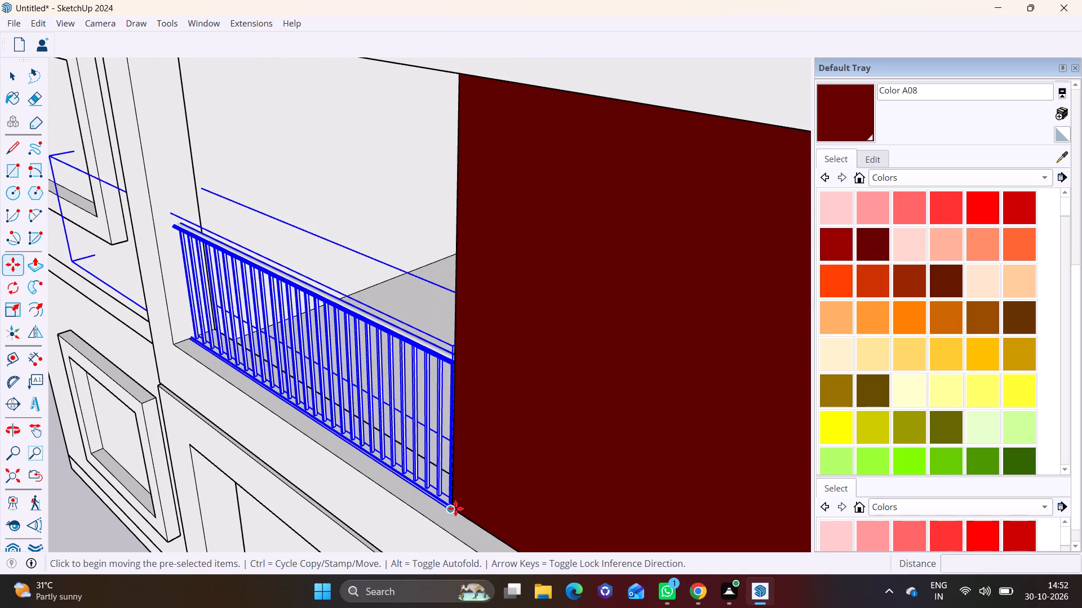
pyautogui.click(449, 511)
pyautogui.keyDown('shift'); pyautogui.moveTo(461, 278); pyautogui.dragTo(446, 546, button='middle'); pyautogui.keyUp('shift')
pyautogui.keyDown('shift'); pyautogui.scroll(-1, 462, 278); pyautogui.keyUp('shift')
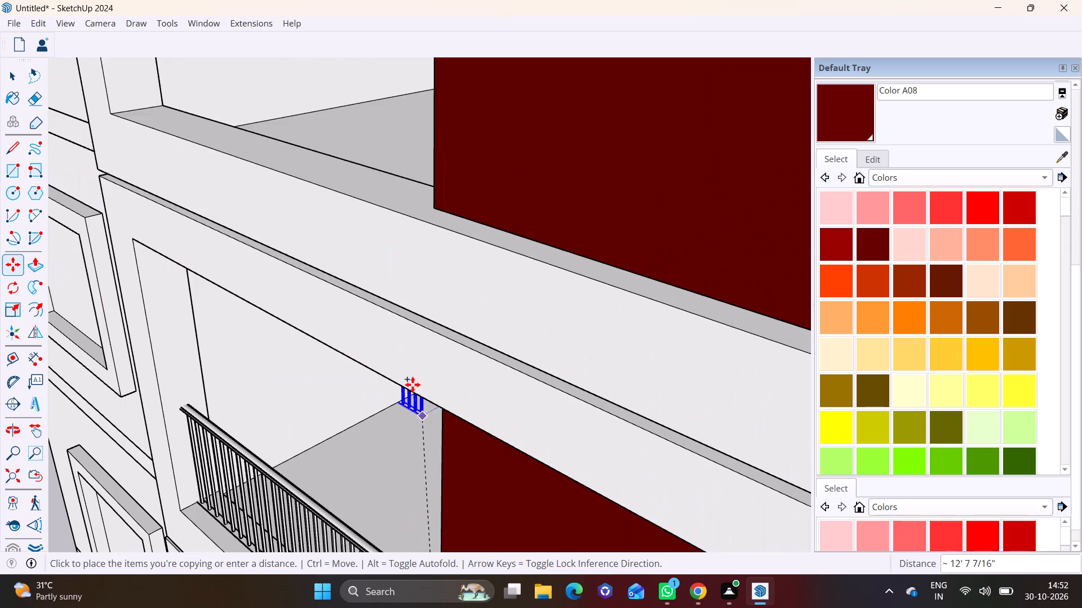
pyautogui.click(439, 211)
# Copy the third-floor railing about 10' 11" up to the fourth-floor opening, against the dark red panel's bottom corner.
pyautogui.scroll(-1, 423, 216)
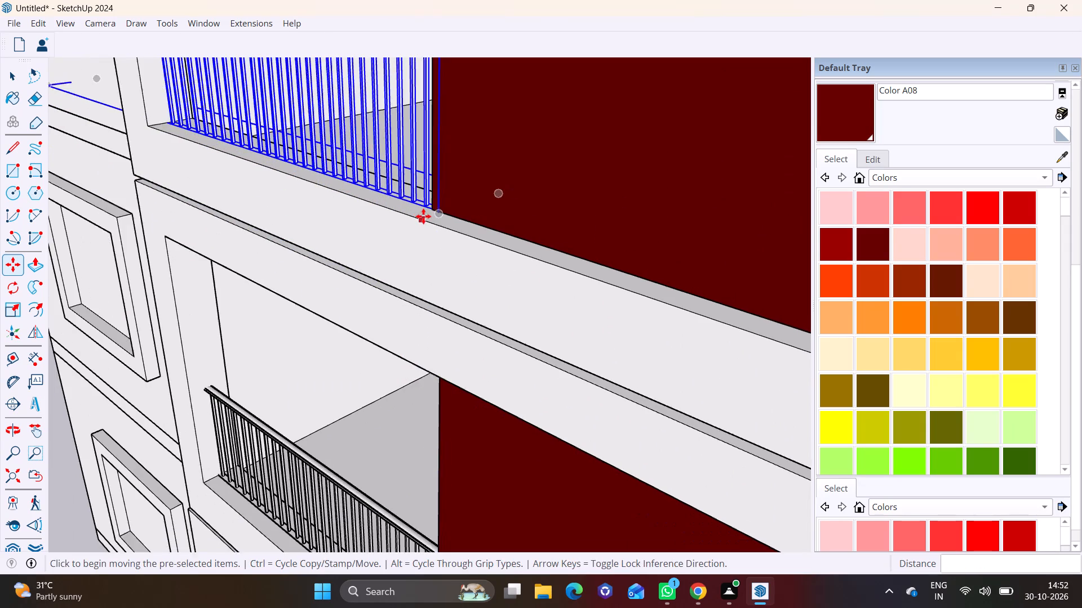
pyautogui.scroll(-5, 423, 216)
pyautogui.click(428, 211)
pyautogui.keyDown('shift'); pyautogui.moveTo(419, 141); pyautogui.dragTo(428, 457, button='middle'); pyautogui.keyUp('shift')
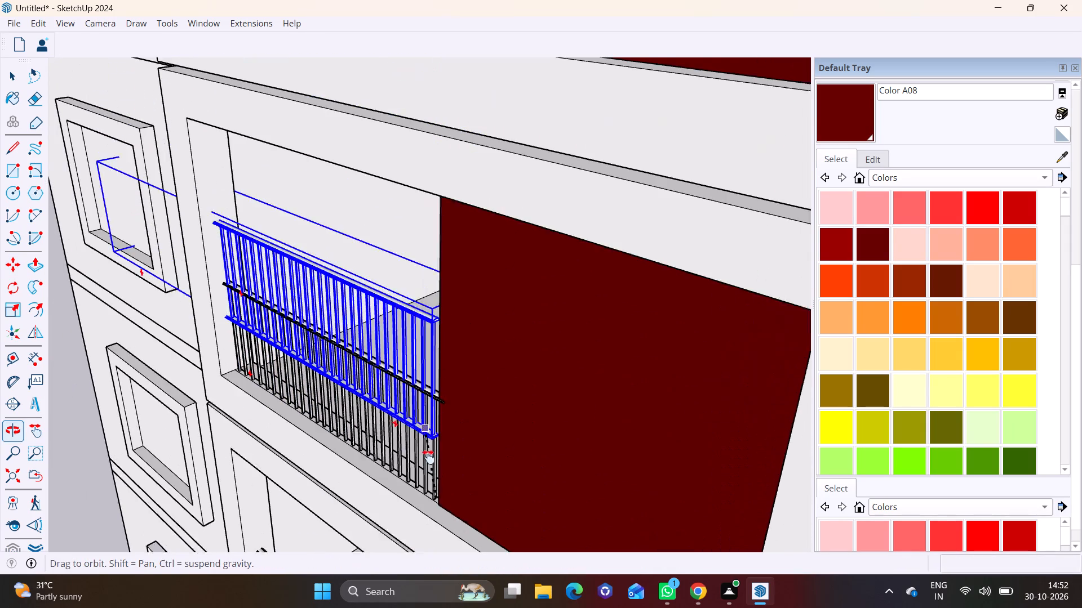
pyautogui.keyDown('shift'); pyautogui.moveTo(428, 457); pyautogui.dragTo(428, 458, button='middle'); pyautogui.keyUp('shift')
pyautogui.scroll(-3, 414, 253)
pyautogui.keyDown('shift'); pyautogui.moveTo(419, 200); pyautogui.dragTo(451, 394, button='middle'); pyautogui.keyUp('shift')
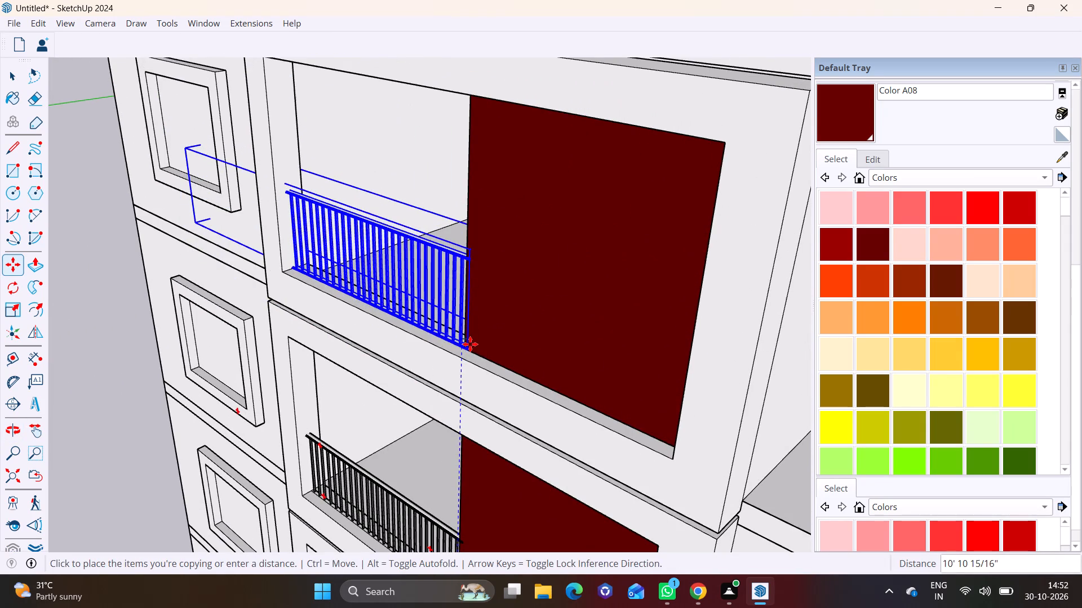
pyautogui.click(470, 343)
# Copy the fourth-floor railing up to the top-floor opening, against the dark red panel's bottom corner.
pyautogui.click(462, 347)
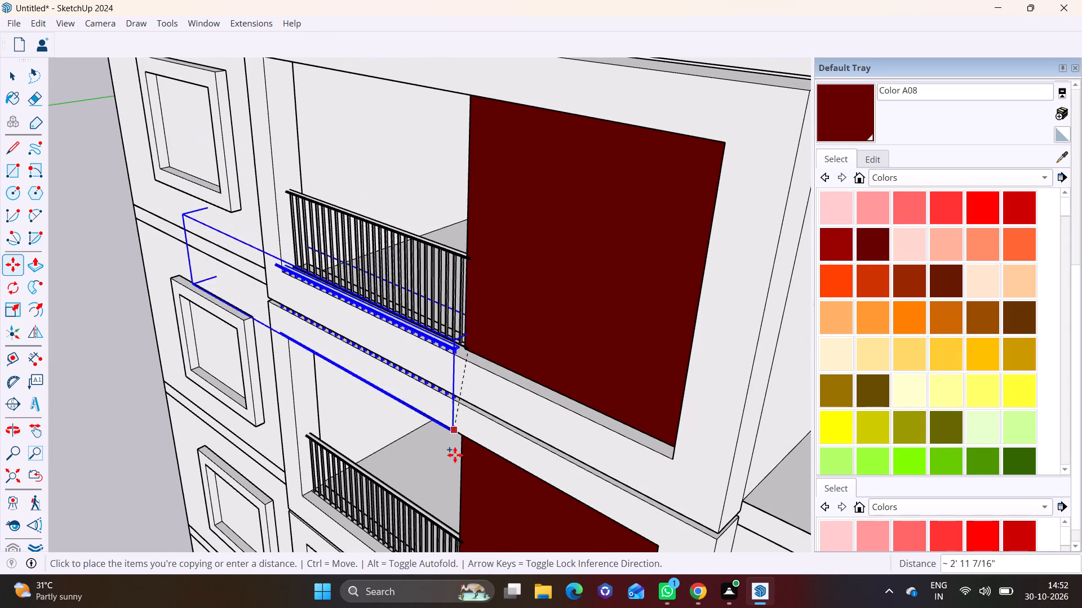
pyautogui.keyDown('shift'); pyautogui.moveTo(494, 426); pyautogui.dragTo(490, 546, button='middle'); pyautogui.keyUp('shift')
pyautogui.keyDown('shift'); pyautogui.moveTo(500, 273); pyautogui.dragTo(544, 526, button='middle'); pyautogui.keyUp('shift')
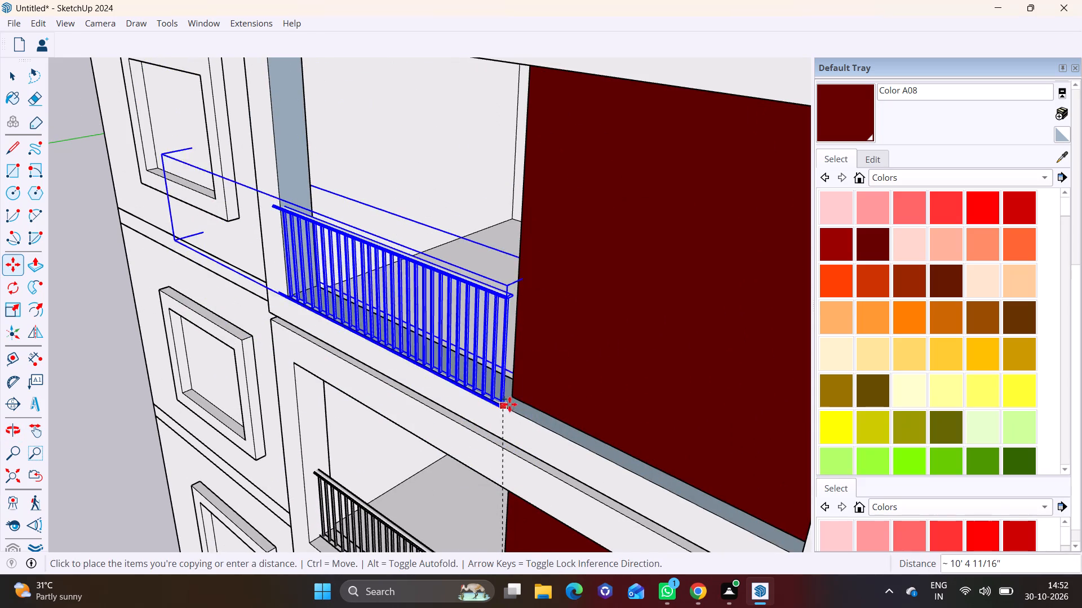
pyautogui.click(518, 397)
# Copy the top-floor railing about 43' down to the lowest-floor opening, at the dark red panel's bottom corner.
pyautogui.click(517, 400)
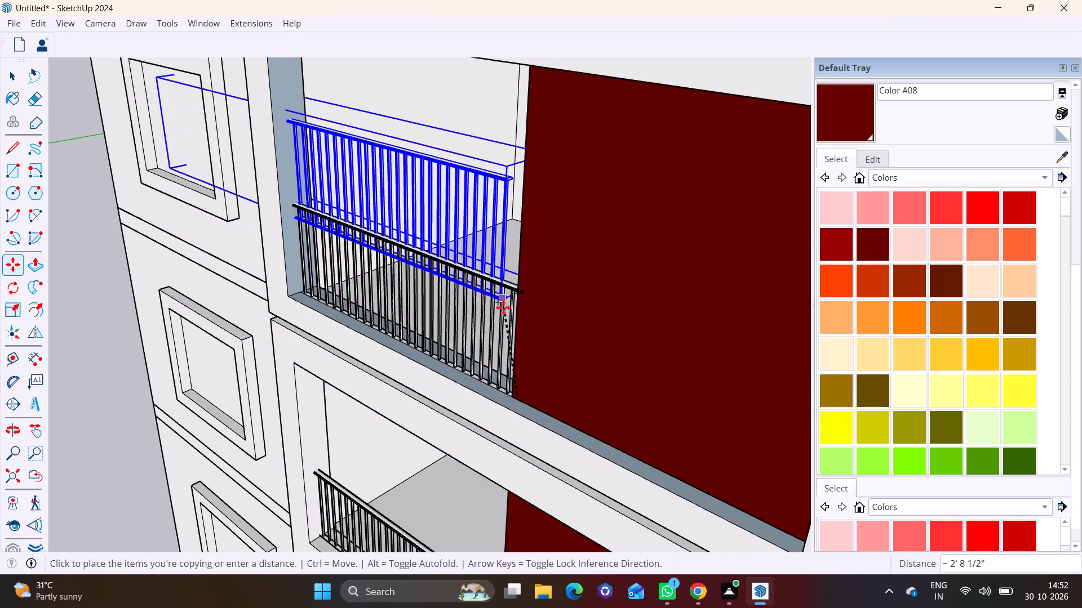
pyautogui.keyDown('shift'); pyautogui.moveTo(521, 430); pyautogui.dragTo(525, 534, button='middle'); pyautogui.keyUp('shift')
pyautogui.scroll(-6, 533, 424)
pyautogui.keyDown('shift'); pyautogui.moveTo(560, 538); pyautogui.dragTo(573, 216, button='middle'); pyautogui.keyUp('shift')
pyautogui.keyDown('shift'); pyautogui.moveTo(599, 288); pyautogui.dragTo(599, 108, button='middle'); pyautogui.keyUp('shift')
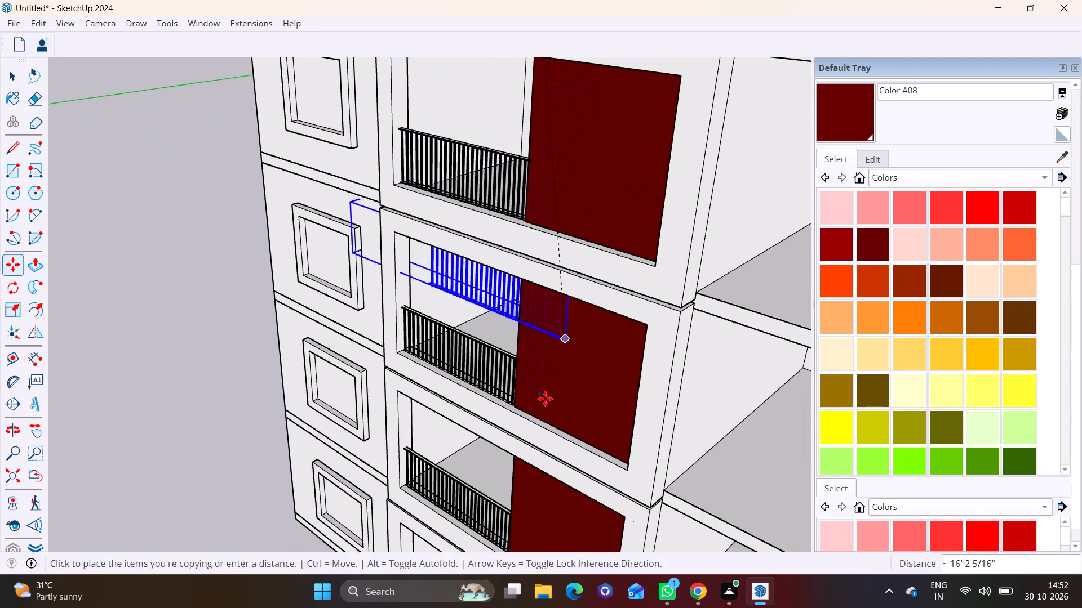
pyautogui.keyDown('shift'); pyautogui.moveTo(544, 401); pyautogui.dragTo(553, 141, button='middle'); pyautogui.keyUp('shift')
pyautogui.keyDown('shift'); pyautogui.moveTo(570, 440); pyautogui.dragTo(579, 310, button='middle'); pyautogui.keyUp('shift')
pyautogui.scroll(10, 498, 363)
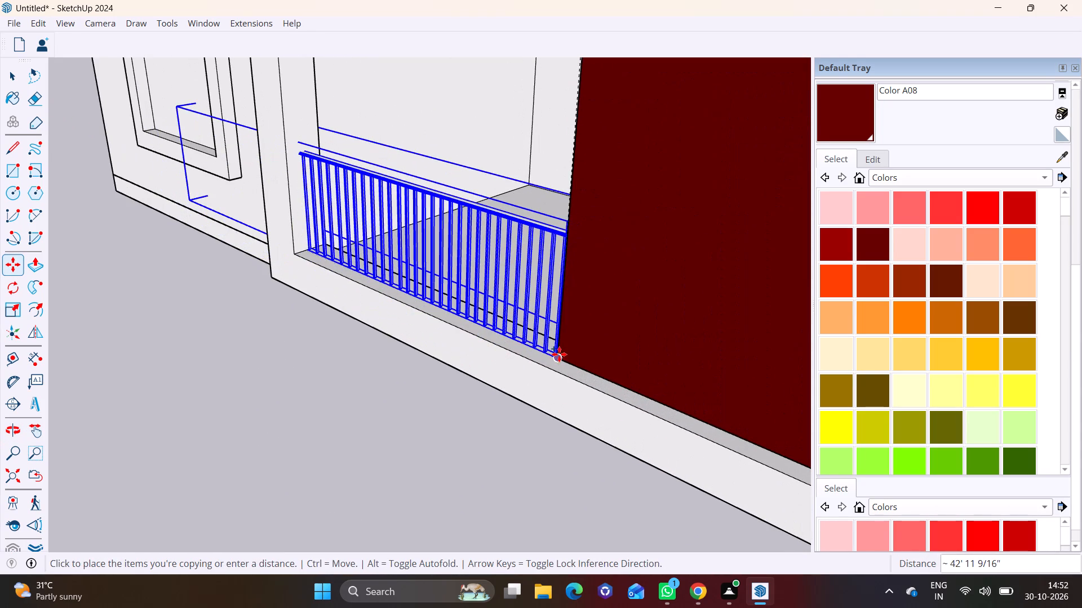
pyautogui.click(557, 352)
pyautogui.press('space')
pyautogui.click(380, 423)
# Examine the railings across all five floors and the open bays along the building's adjoining side.
pyautogui.scroll(-6, 394, 432)
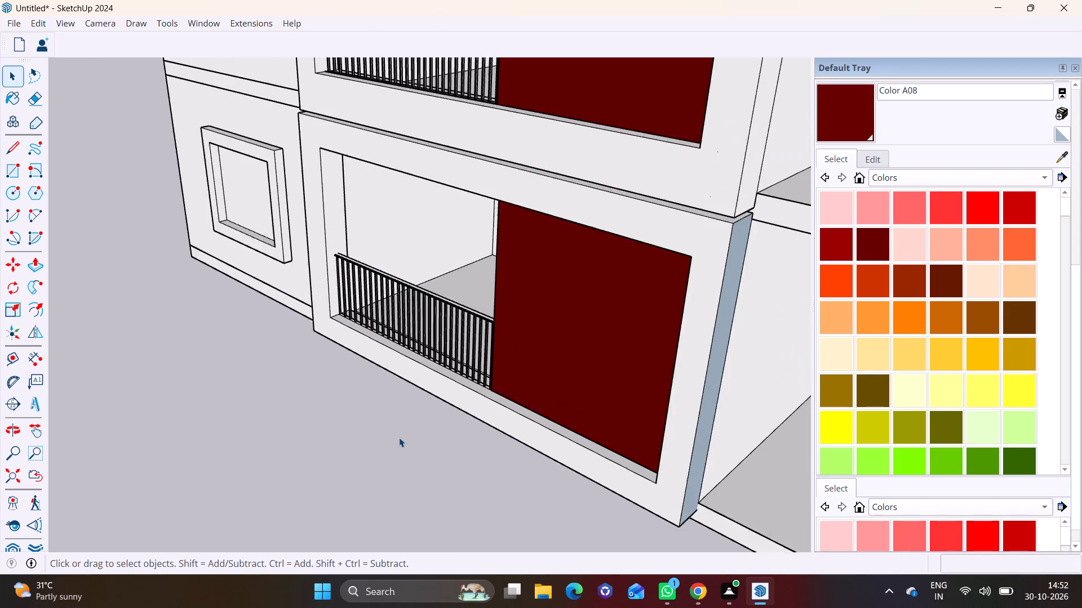
pyautogui.scroll(-10, 399, 437)
pyautogui.moveTo(402, 437); pyautogui.dragTo(577, 344, button='middle')
pyautogui.scroll(-7, 538, 389)
pyautogui.keyDown('shift'); pyautogui.moveTo(513, 404); pyautogui.dragTo(206, 491, button='middle'); pyautogui.keyUp('shift')
pyautogui.moveTo(250, 462); pyautogui.dragTo(295, 468, button='middle')
pyautogui.scroll(2, 295, 468)
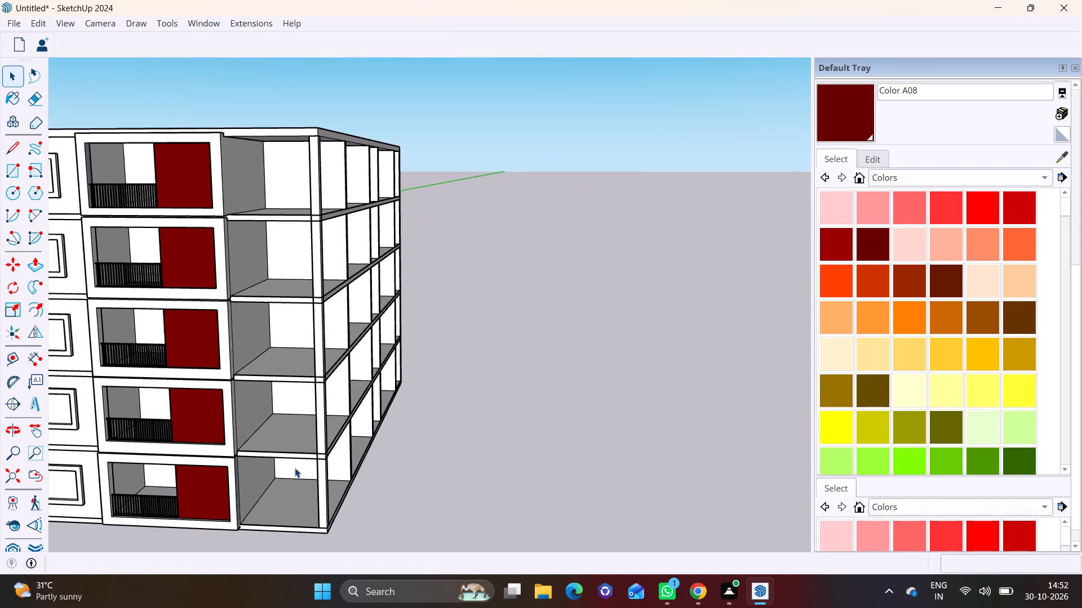
pyautogui.moveTo(287, 470); pyautogui.dragTo(309, 399, button='middle')
pyautogui.moveTo(309, 430); pyautogui.dragTo(304, 429, button='middle')
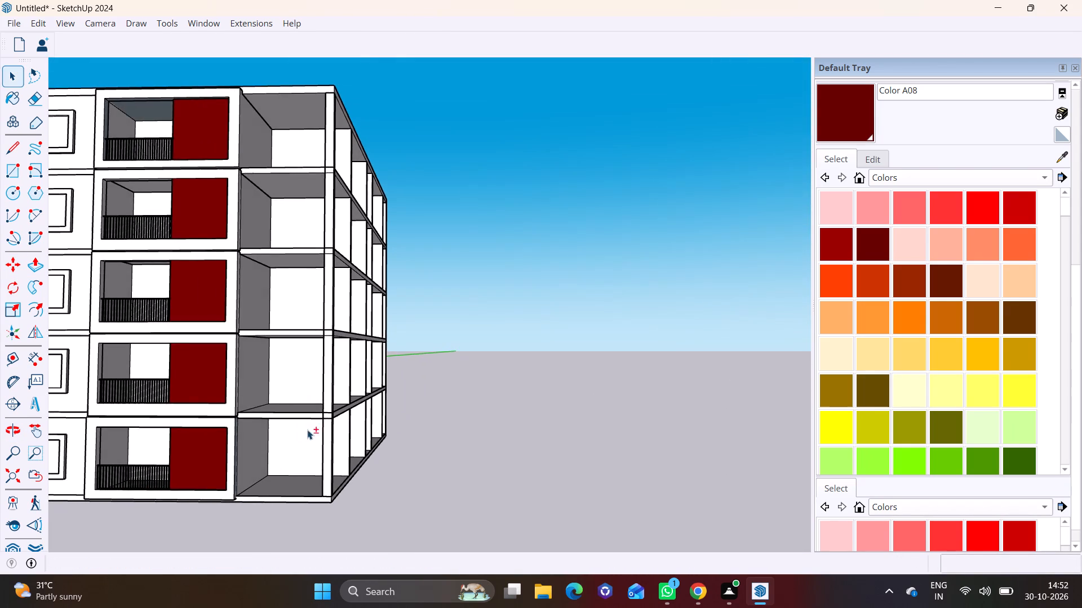
pyautogui.moveTo(307, 430); pyautogui.dragTo(149, 457, button='middle')
pyautogui.scroll(-5, 308, 432)
pyautogui.keyDown('shift'); pyautogui.moveTo(303, 432); pyautogui.dragTo(402, 404, button='middle'); pyautogui.keyUp('shift')
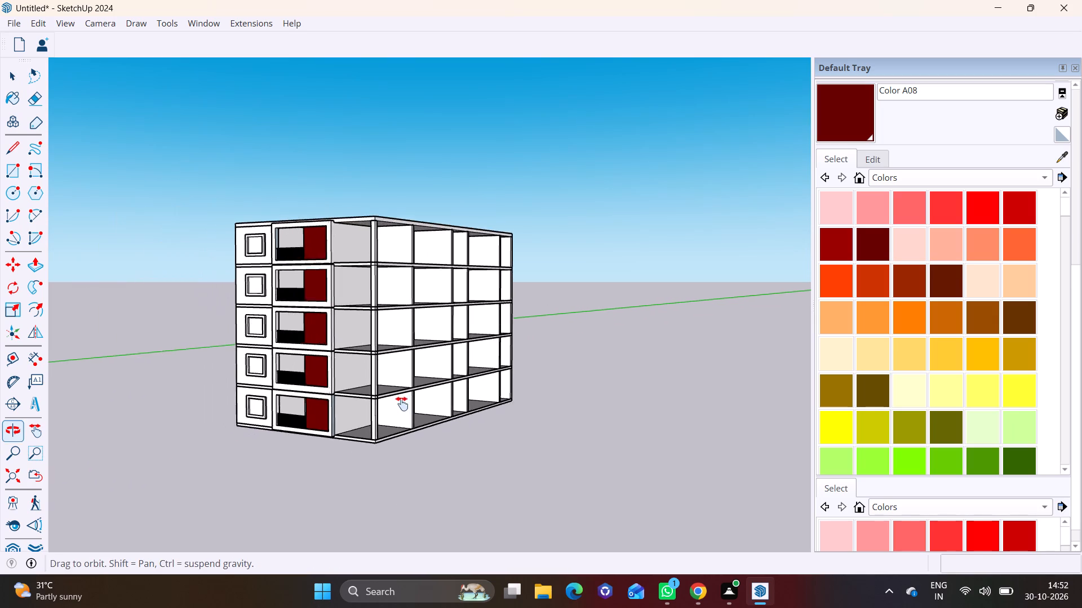
# Select the lowest-floor railing beside the dark red panel and open the edit settings of material Color A08.
pyautogui.keyDown('shift'); pyautogui.moveTo(402, 404); pyautogui.dragTo(402, 404, button='middle'); pyautogui.keyUp('shift')
pyautogui.scroll(14, 307, 428)
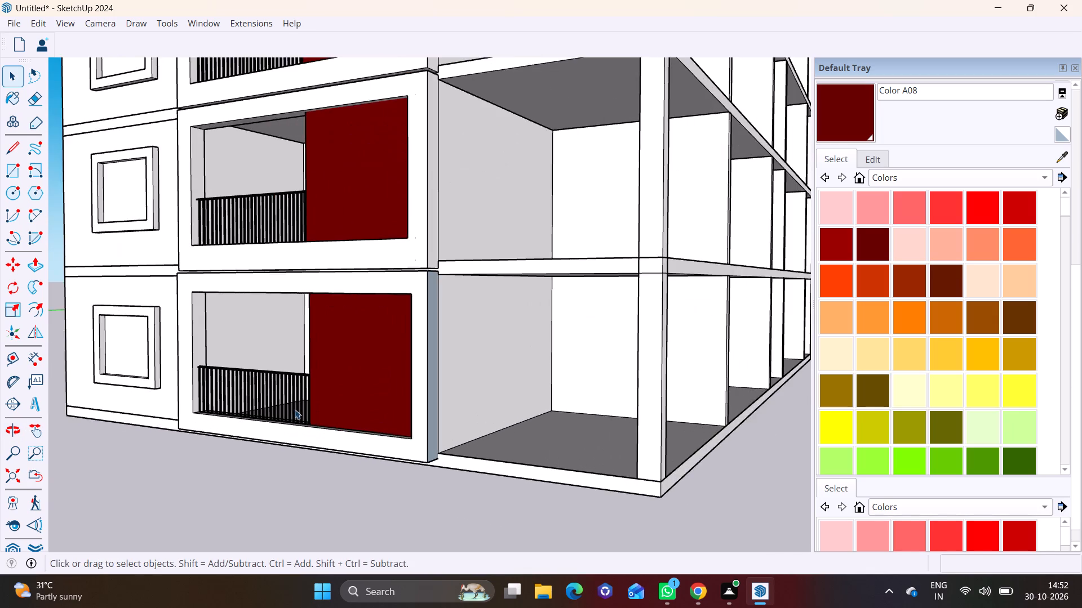
pyautogui.scroll(14, 295, 409)
pyautogui.keyDown('shift'); pyautogui.moveTo(376, 390); pyautogui.dragTo(511, 404, button='middle'); pyautogui.keyUp('shift')
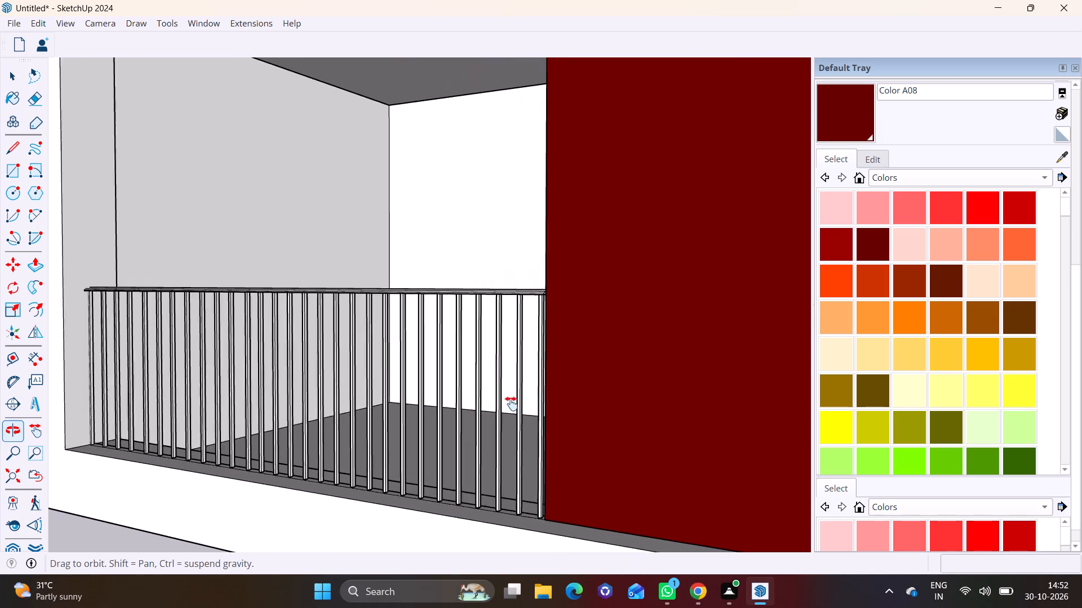
pyautogui.keyDown('shift'); pyautogui.moveTo(511, 404); pyautogui.dragTo(512, 404, button='middle'); pyautogui.keyUp('shift')
pyautogui.scroll(2, 454, 391)
pyautogui.click(455, 320)
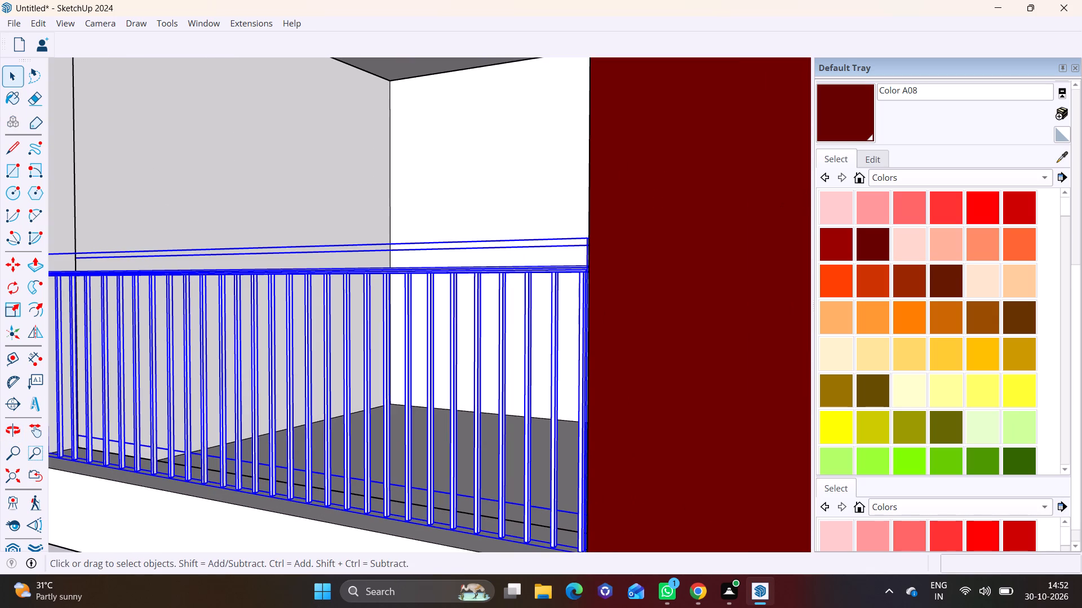
pyautogui.click(868, 159)
pyautogui.click(873, 369)
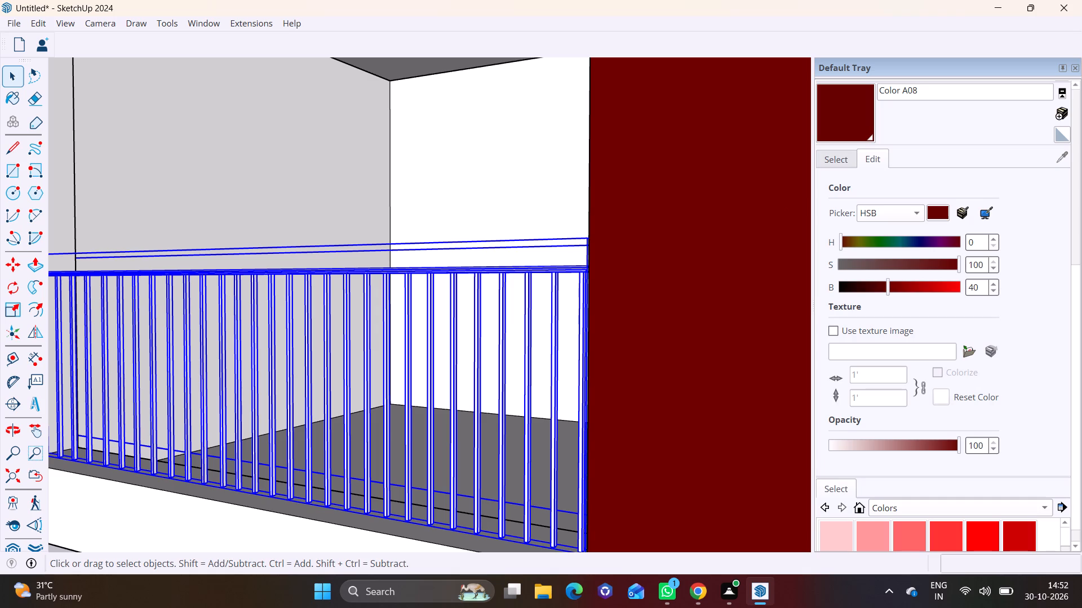
pyautogui.click(867, 388)
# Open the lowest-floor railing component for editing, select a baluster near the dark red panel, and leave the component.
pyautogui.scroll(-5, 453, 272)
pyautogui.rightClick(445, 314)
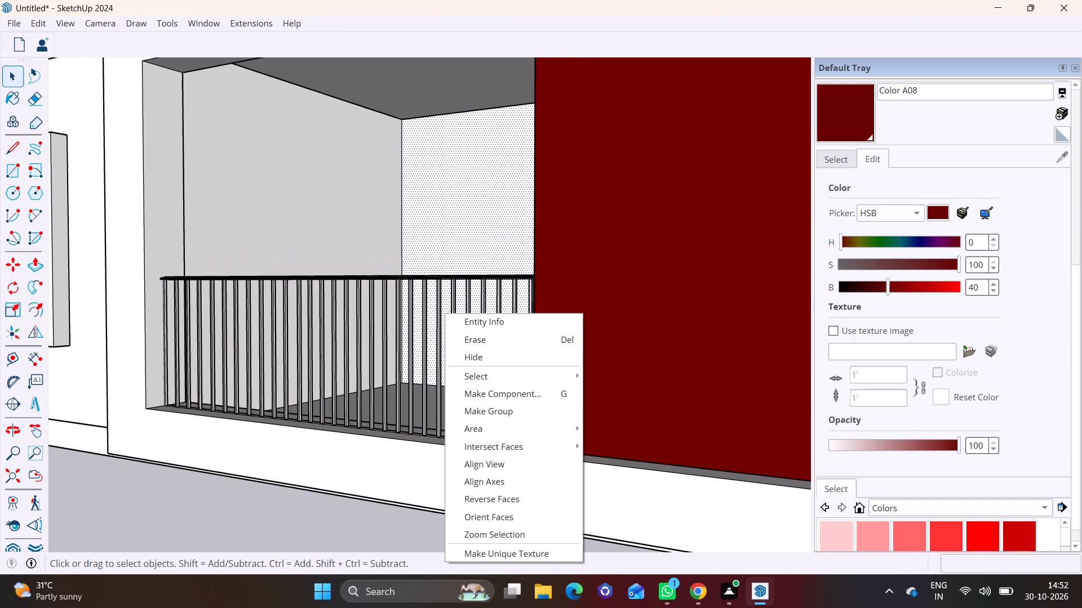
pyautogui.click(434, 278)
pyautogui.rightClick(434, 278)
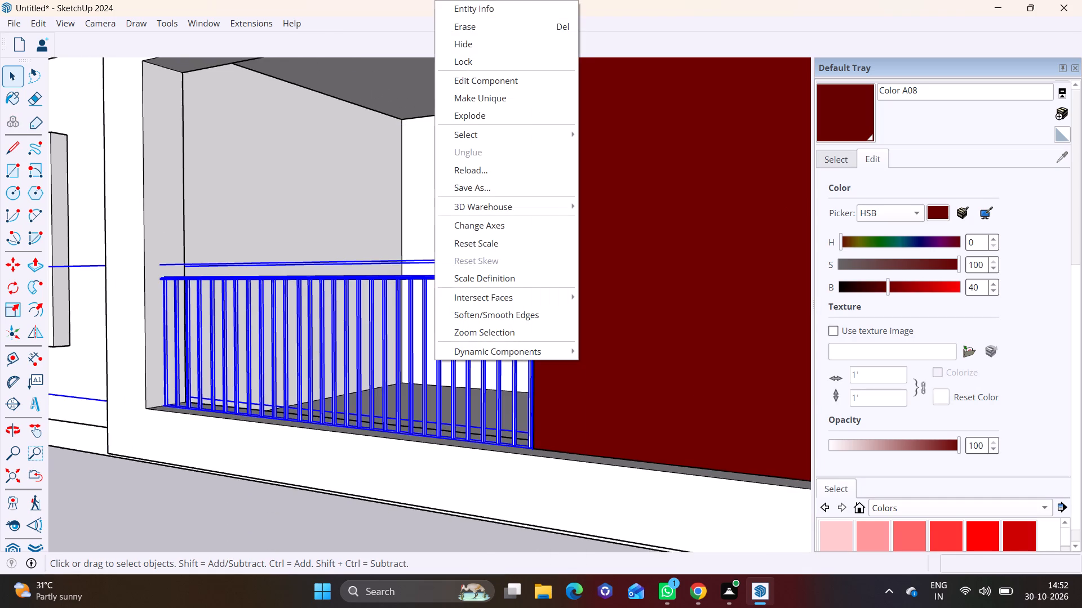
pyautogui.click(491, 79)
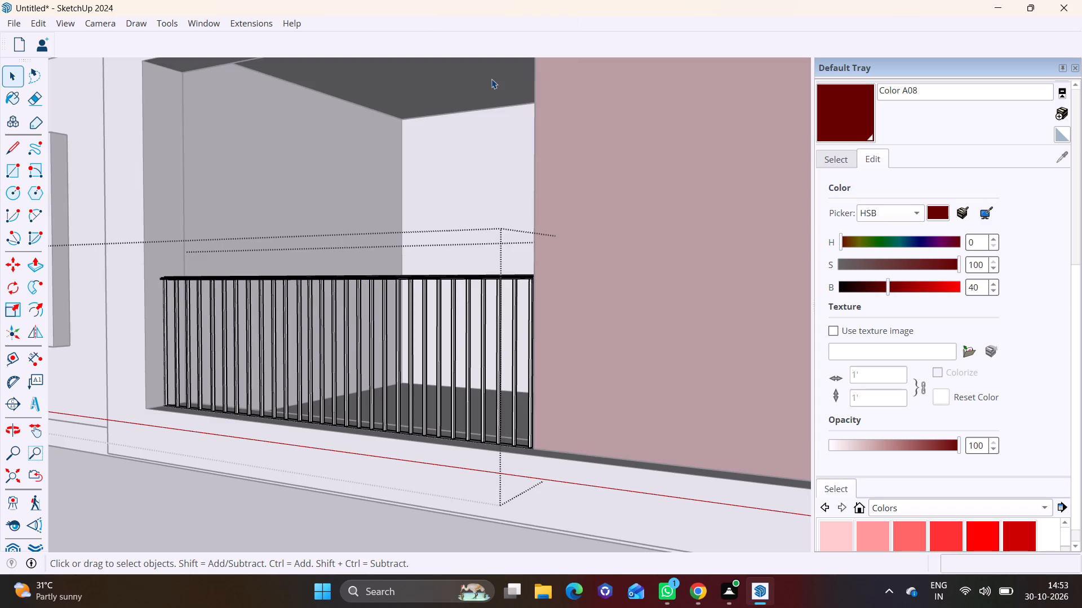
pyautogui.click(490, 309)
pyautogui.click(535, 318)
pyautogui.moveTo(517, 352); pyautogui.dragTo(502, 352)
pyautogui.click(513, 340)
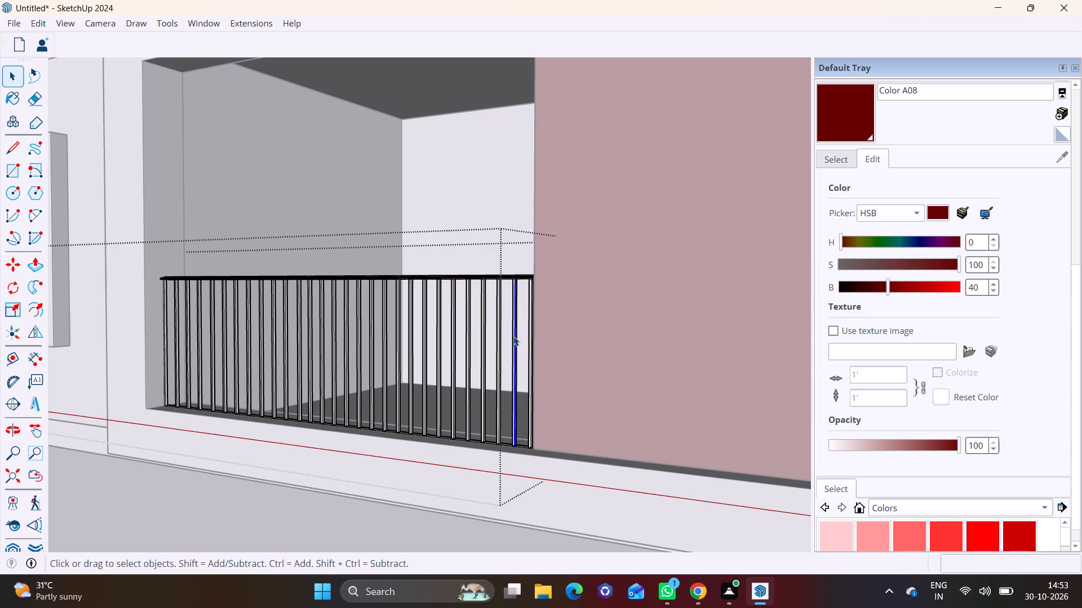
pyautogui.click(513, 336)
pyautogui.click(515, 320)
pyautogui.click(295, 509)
# Copy the lowest-floor railing about 20' 7" across into the open corner bay on the same floor.
pyautogui.scroll(-7, 322, 479)
pyautogui.moveTo(391, 290); pyautogui.dragTo(380, 364, button='middle')
pyautogui.scroll(-7, 380, 364)
pyautogui.moveTo(469, 395); pyautogui.dragTo(527, 361, button='middle')
pyautogui.keyDown('shift'); pyautogui.moveTo(469, 383); pyautogui.dragTo(389, 336, button='middle'); pyautogui.keyUp('shift')
pyautogui.scroll(2, 384, 351)
pyautogui.click(329, 330)
pyautogui.press('m')
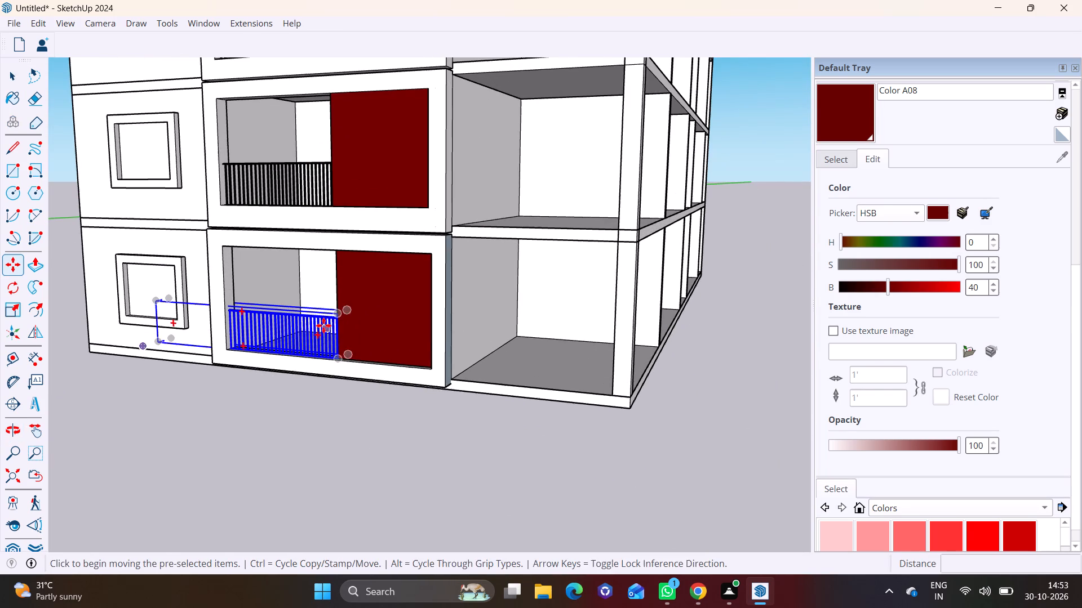
pyautogui.hscroll(-6, 324, 323)
pyautogui.click(330, 318)
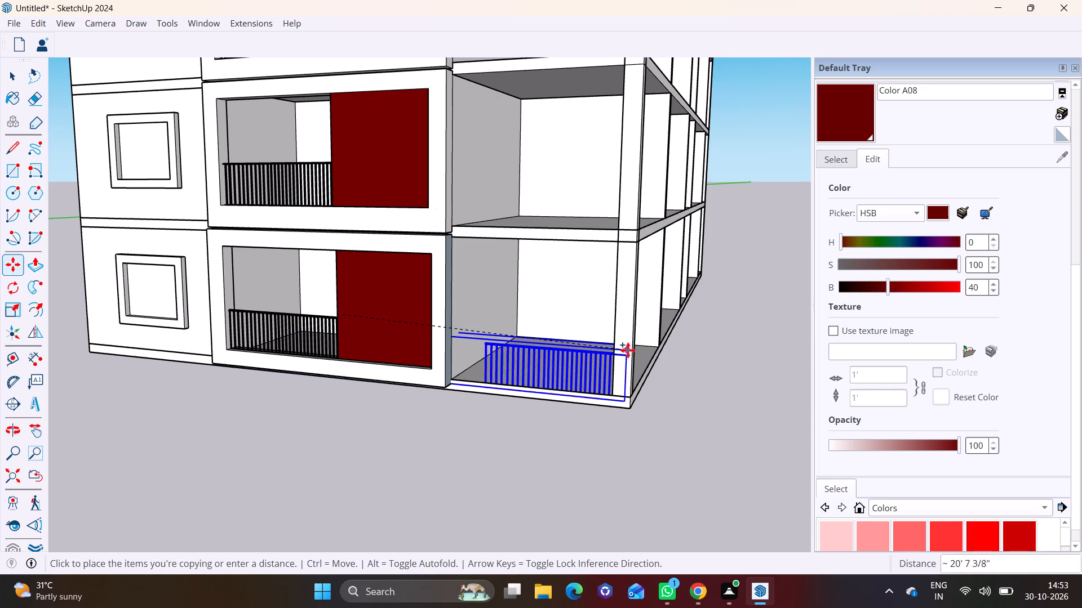
pyautogui.click(627, 341)
# Move the copied railing onto the floor edge of the corner bay, against the corner column's inner bottom corner.
pyautogui.scroll(2, 619, 369)
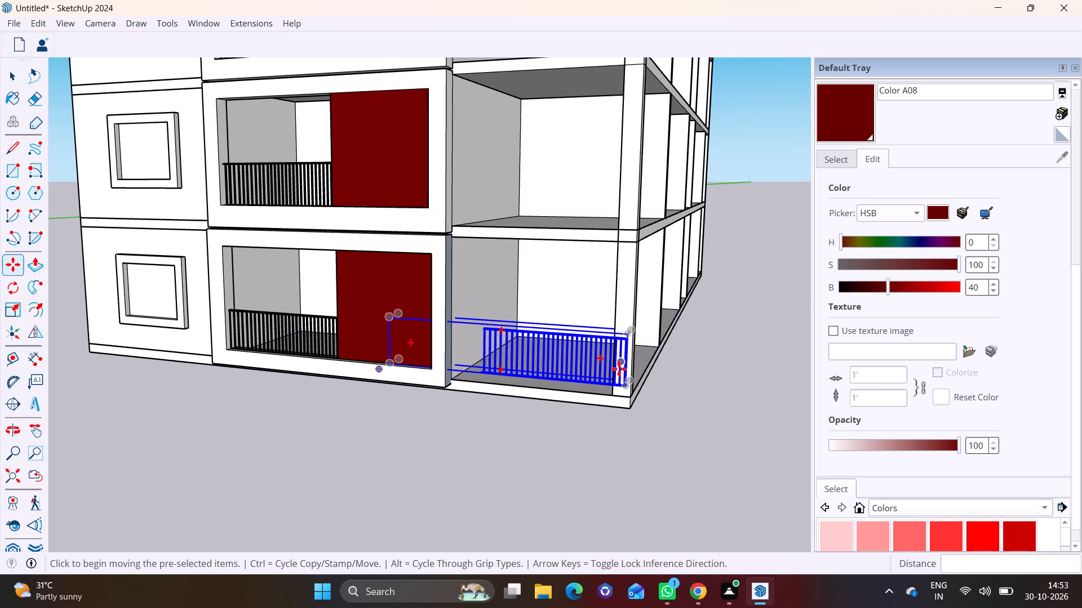
pyautogui.scroll(8, 619, 369)
pyautogui.keyDown('shift'); pyautogui.moveTo(539, 368); pyautogui.dragTo(584, 385, button='middle'); pyautogui.keyUp('shift')
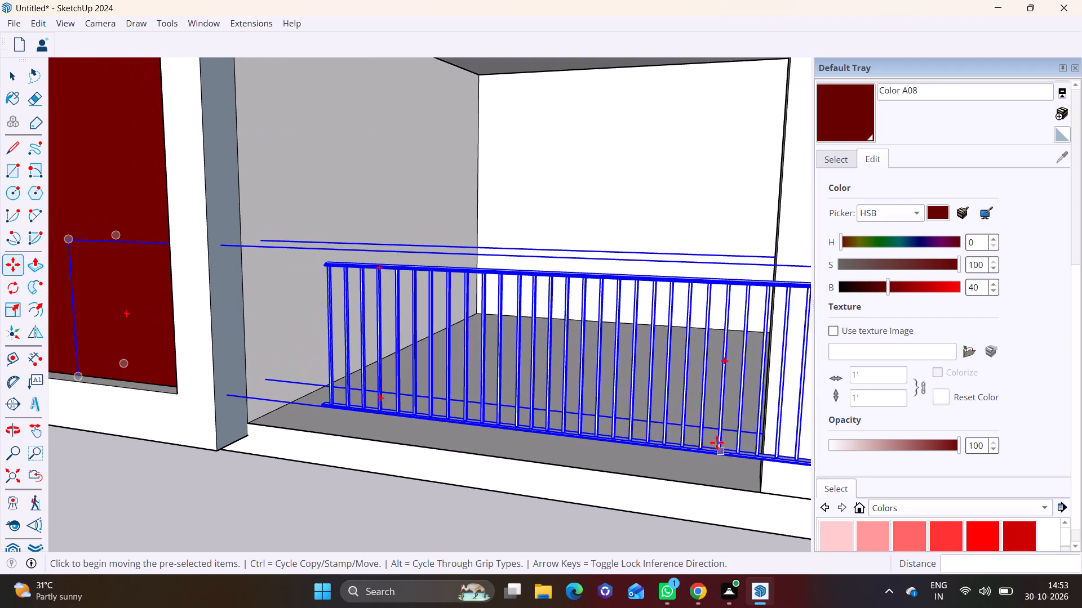
pyautogui.keyDown('shift'); pyautogui.moveTo(689, 434); pyautogui.dragTo(611, 408, button='middle'); pyautogui.keyUp('shift')
pyautogui.click(718, 430)
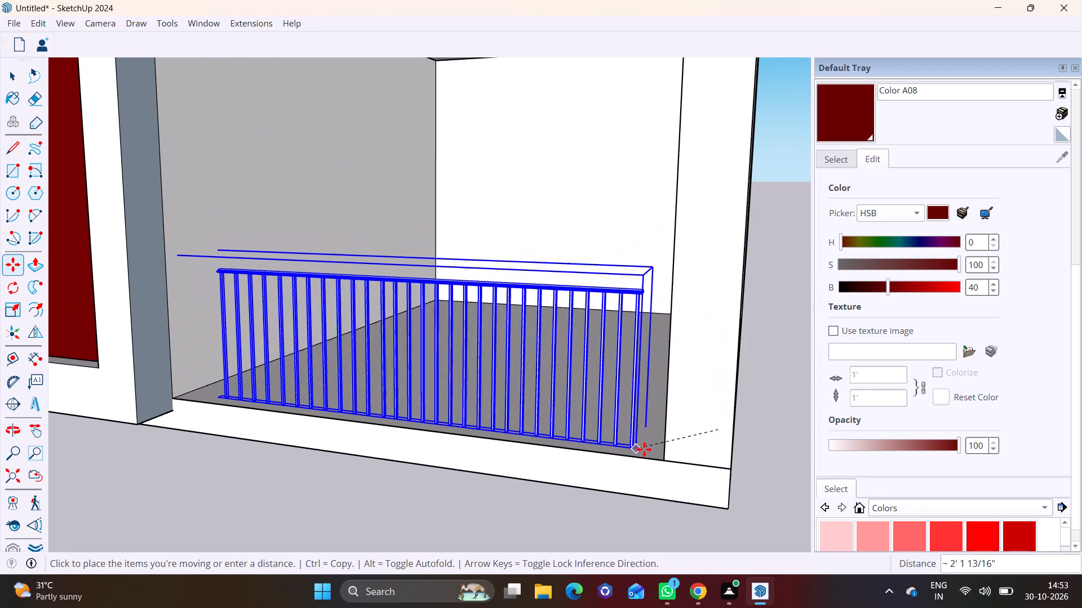
pyautogui.click(665, 458)
# Scale the corner-bay railing along its length, stretching it past the corner column so it can span the bay.
pyautogui.scroll(-3, 288, 365)
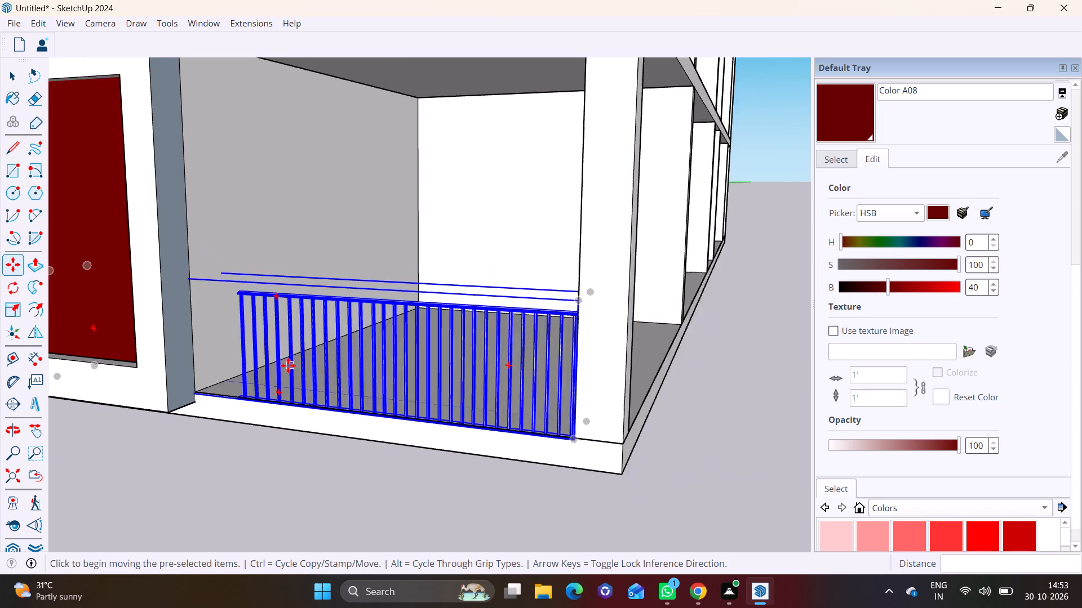
pyautogui.click(5, 308)
pyautogui.moveTo(240, 323); pyautogui.dragTo(272, 329, button='middle')
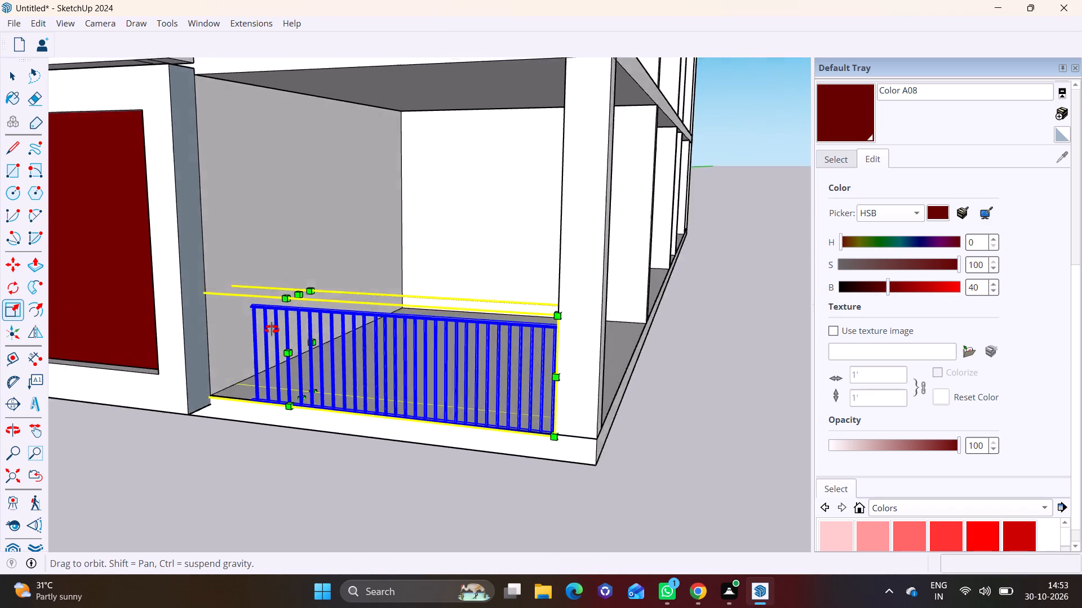
pyautogui.moveTo(272, 329); pyautogui.dragTo(373, 328, button='middle')
pyautogui.scroll(-6, 374, 328)
pyautogui.scroll(3, 356, 346)
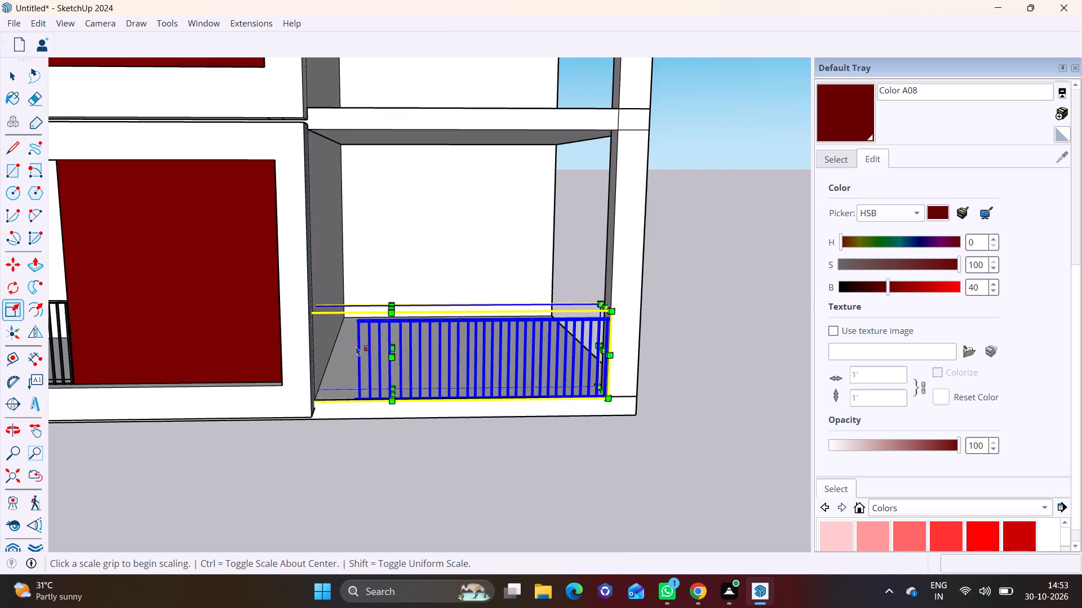
pyautogui.scroll(2, 356, 346)
pyautogui.moveTo(458, 367); pyautogui.dragTo(356, 367, button='middle')
pyautogui.moveTo(593, 388); pyautogui.dragTo(630, 403, button='middle')
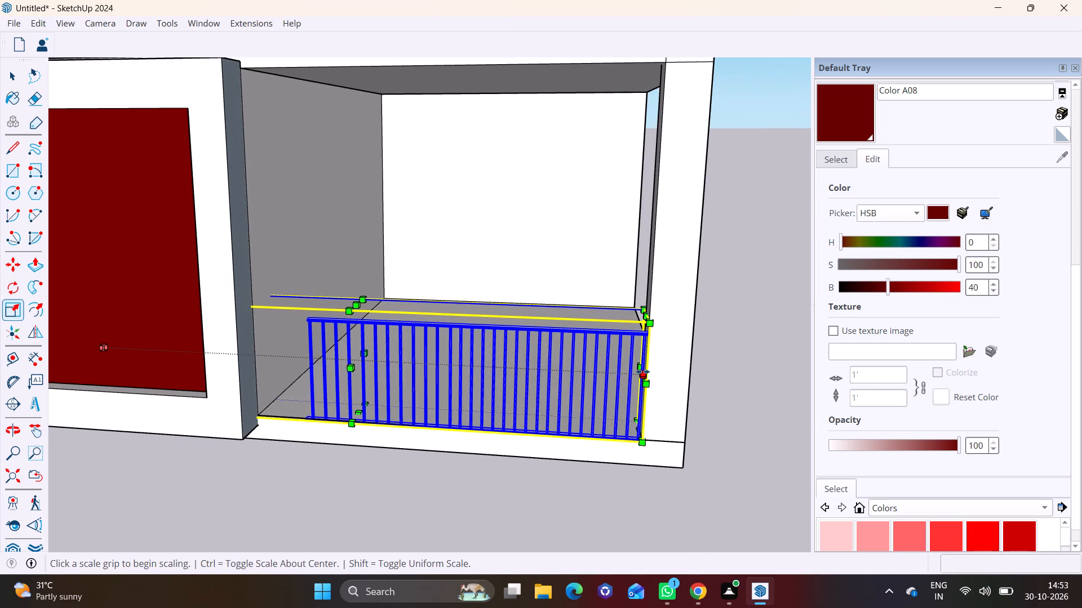
pyautogui.click(642, 372)
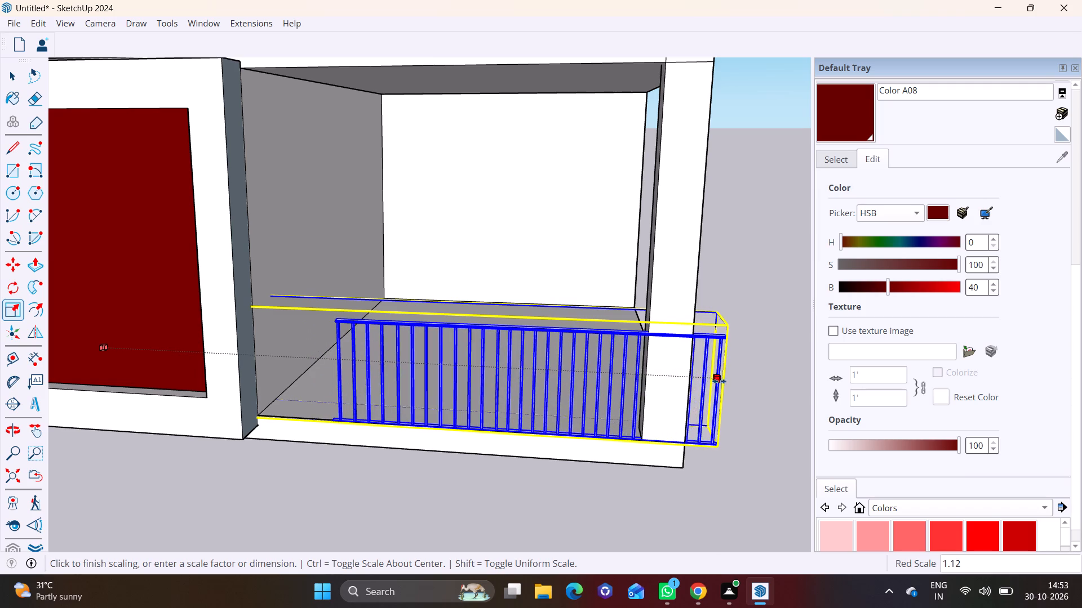
pyautogui.click(739, 382)
# Move the stretched railing back about 2' 6" to the corner column's inner bottom corner, filling the lowest corner bay.
pyautogui.press('m')
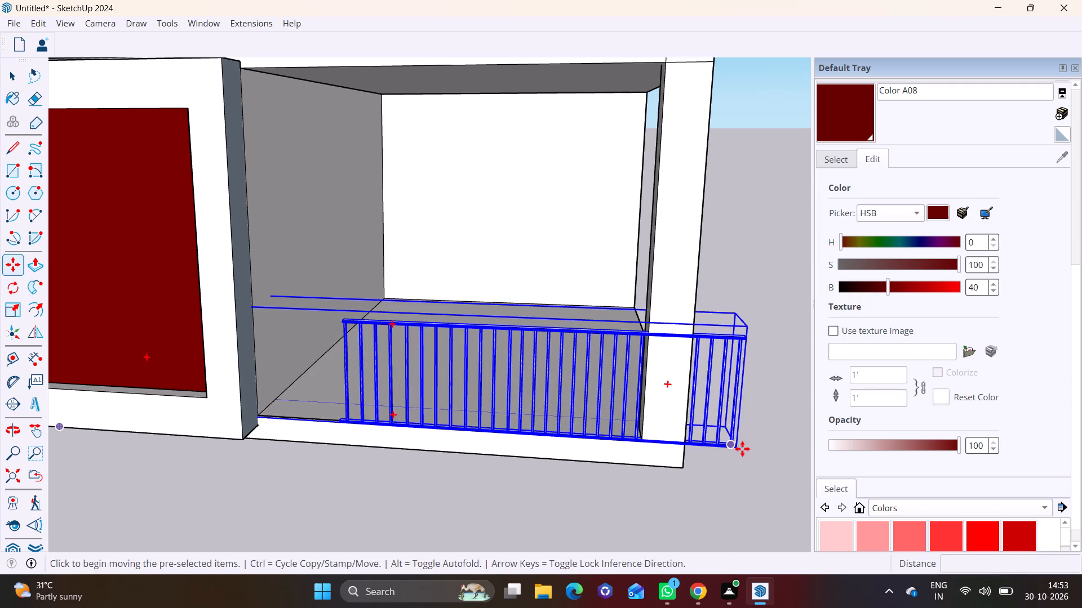
pyautogui.click(743, 445)
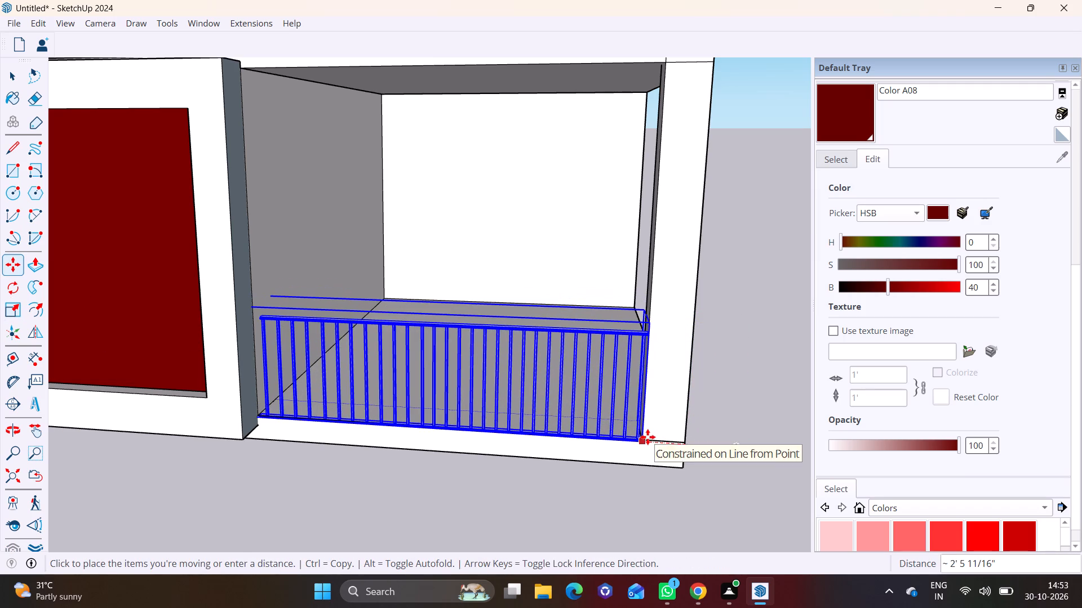
pyautogui.click(648, 437)
# Copy the lowest corner-bay railing about 10' 9" up to the second-floor corner bay, at the column's inner bottom corner.
pyautogui.scroll(-2, 616, 427)
pyautogui.click(638, 437)
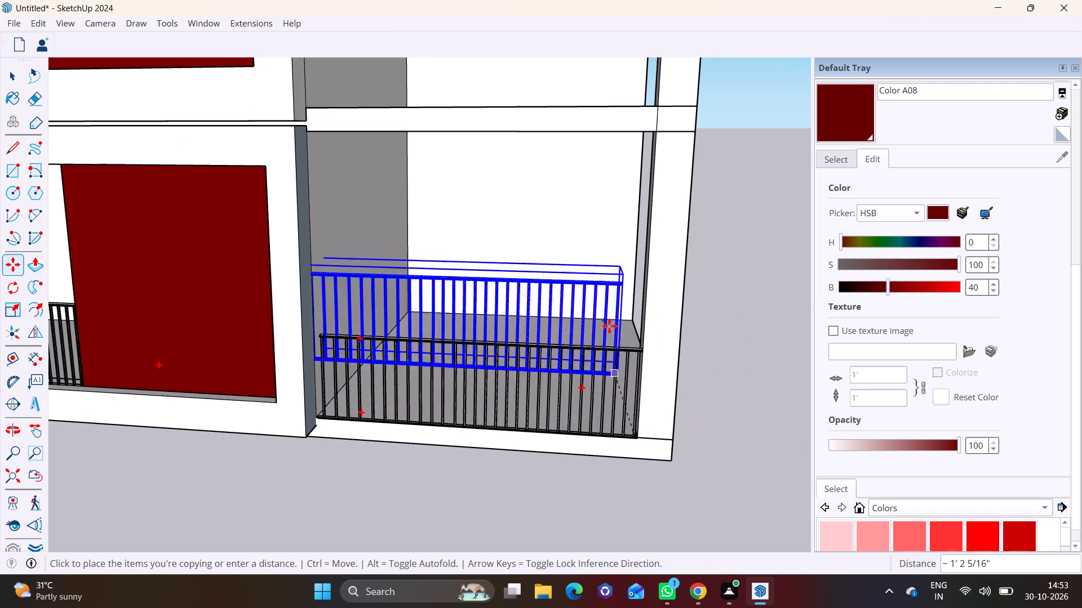
pyautogui.keyDown('shift'); pyautogui.moveTo(641, 234); pyautogui.dragTo(576, 425, button='middle'); pyautogui.keyUp('shift')
pyautogui.keyDown('shift'); pyautogui.scroll(-1, 641, 234); pyautogui.keyUp('shift')
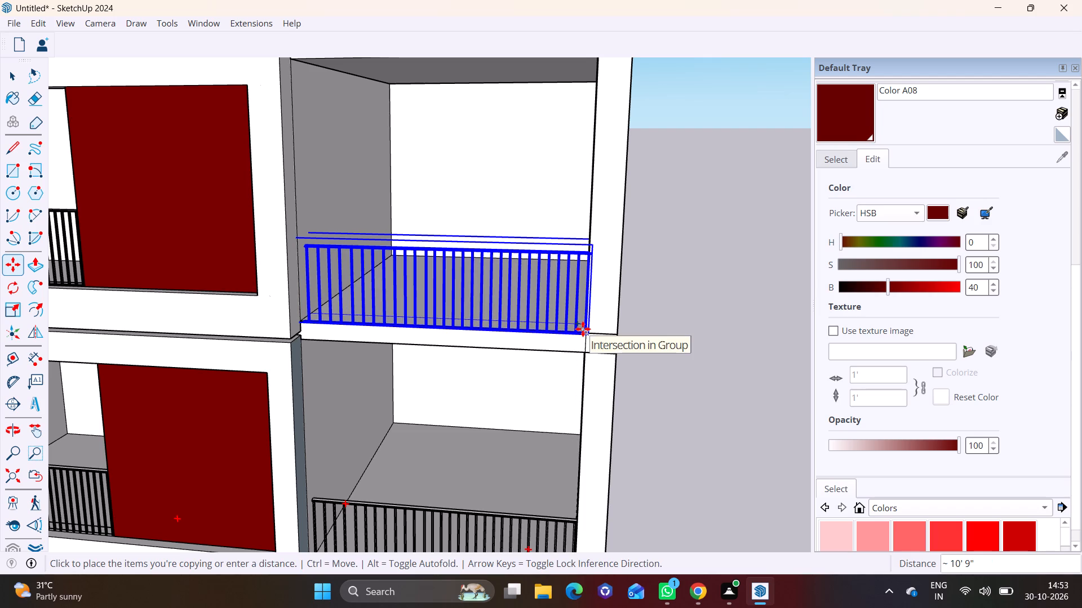
pyautogui.click(583, 329)
# Copy the second-floor corner-bay railing about 11' up to the third-floor corner bay, at the column's inner bottom corner.
pyautogui.click(583, 333)
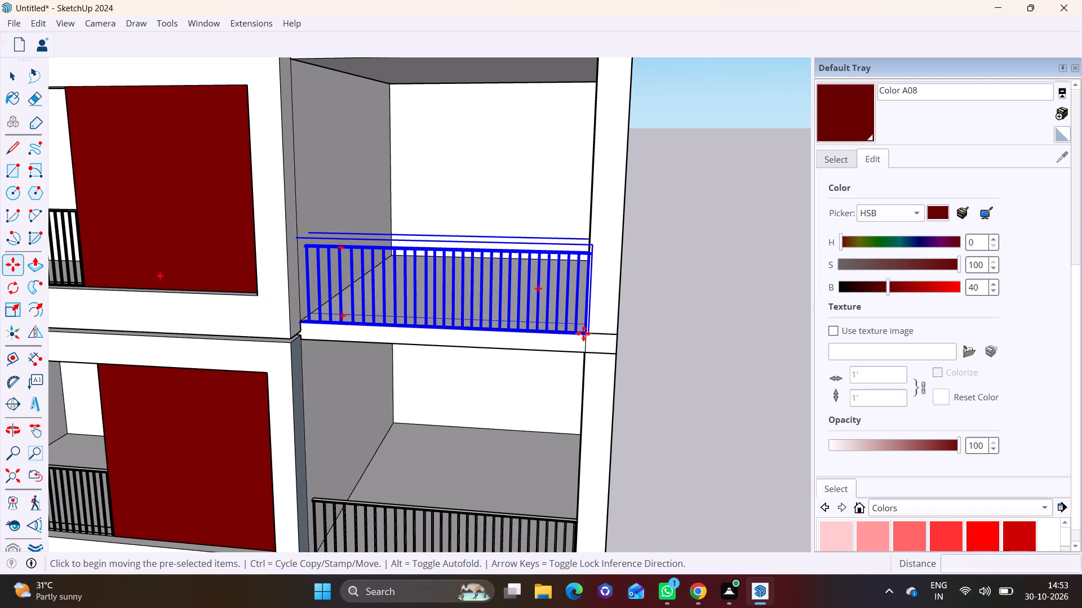
pyautogui.keyDown('shift'); pyautogui.moveTo(599, 230); pyautogui.dragTo(552, 495, button='middle'); pyautogui.keyUp('shift')
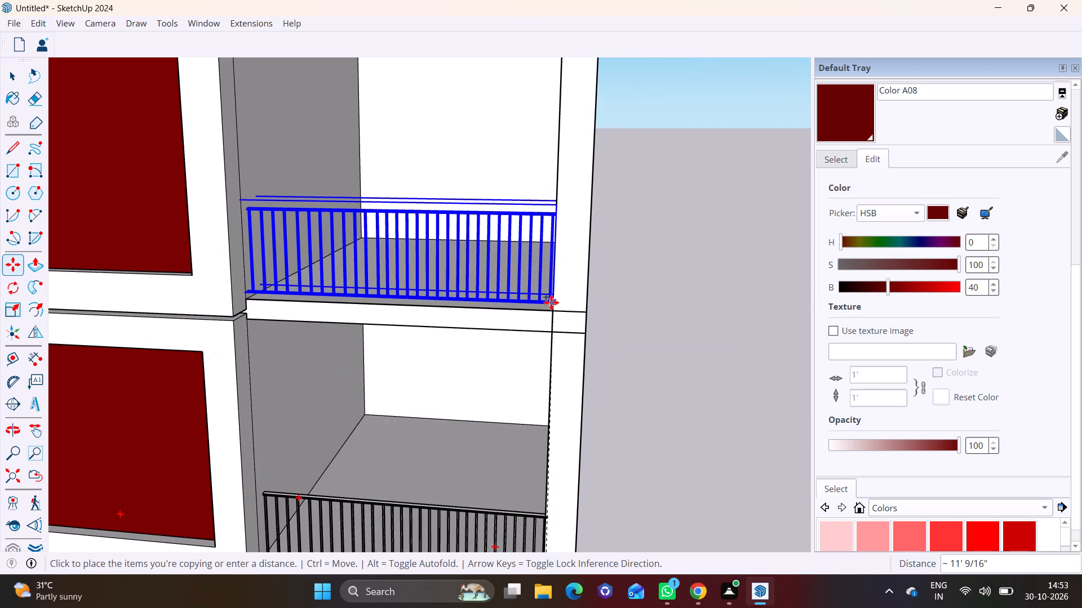
pyautogui.click(551, 307)
# Copy the third-floor corner-bay railing about 10' 7" up to the fourth-floor corner bay, at the column's inner bottom corner.
pyautogui.click(552, 310)
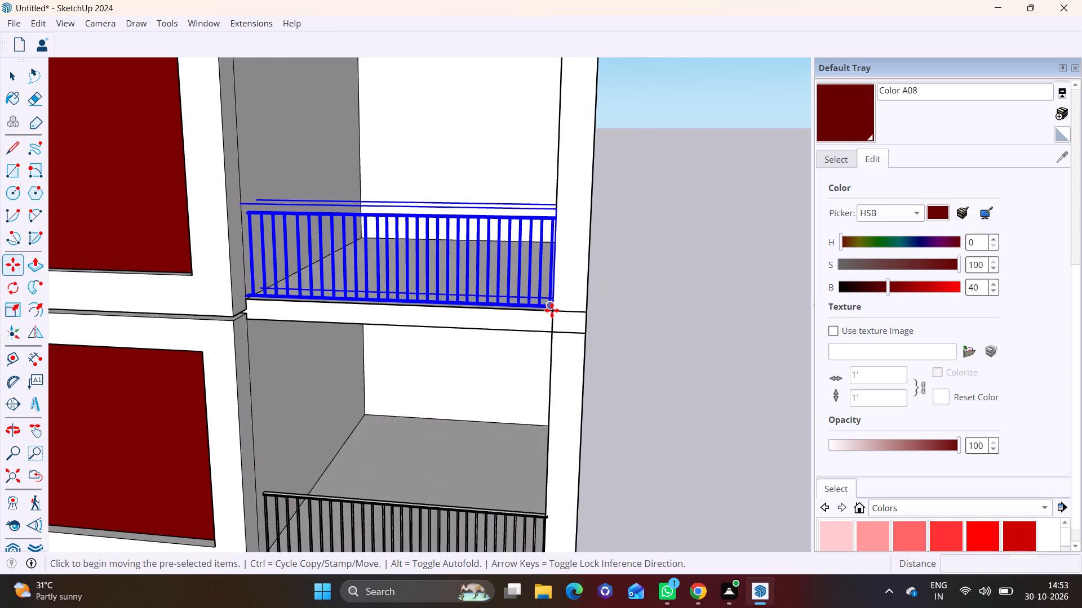
pyautogui.keyDown('shift'); pyautogui.moveTo(566, 194); pyautogui.dragTo(583, 494, button='middle'); pyautogui.keyUp('shift')
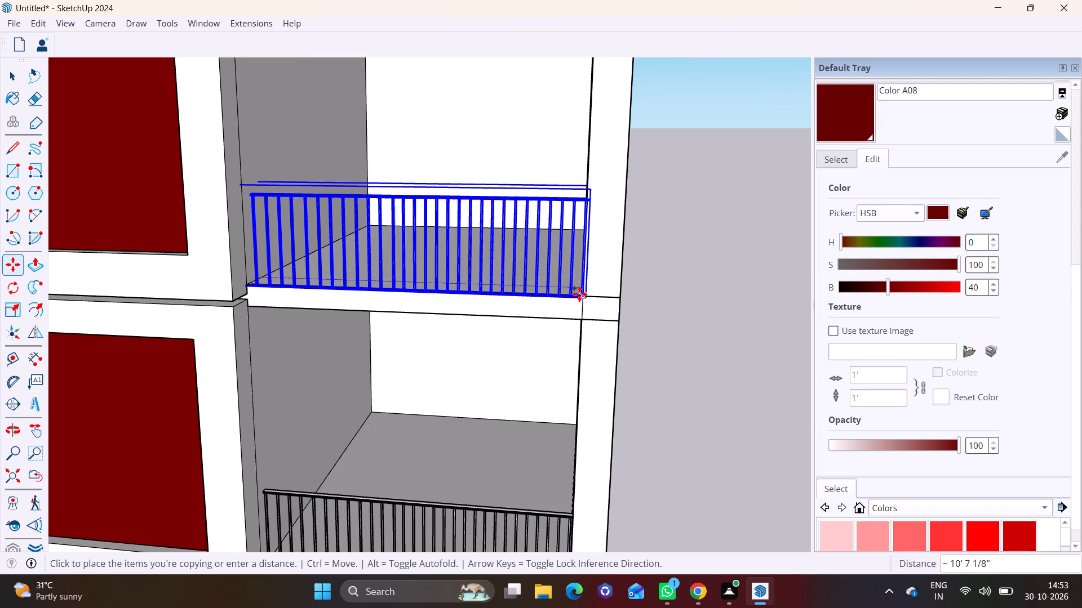
pyautogui.click(579, 294)
# Copy the fourth-floor corner-bay railing about 10' 9" up to the top-floor corner bay, and clear the selection.
pyautogui.click(584, 294)
pyautogui.keyDown('shift'); pyautogui.moveTo(553, 204); pyautogui.dragTo(553, 318, button='middle'); pyautogui.keyUp('shift')
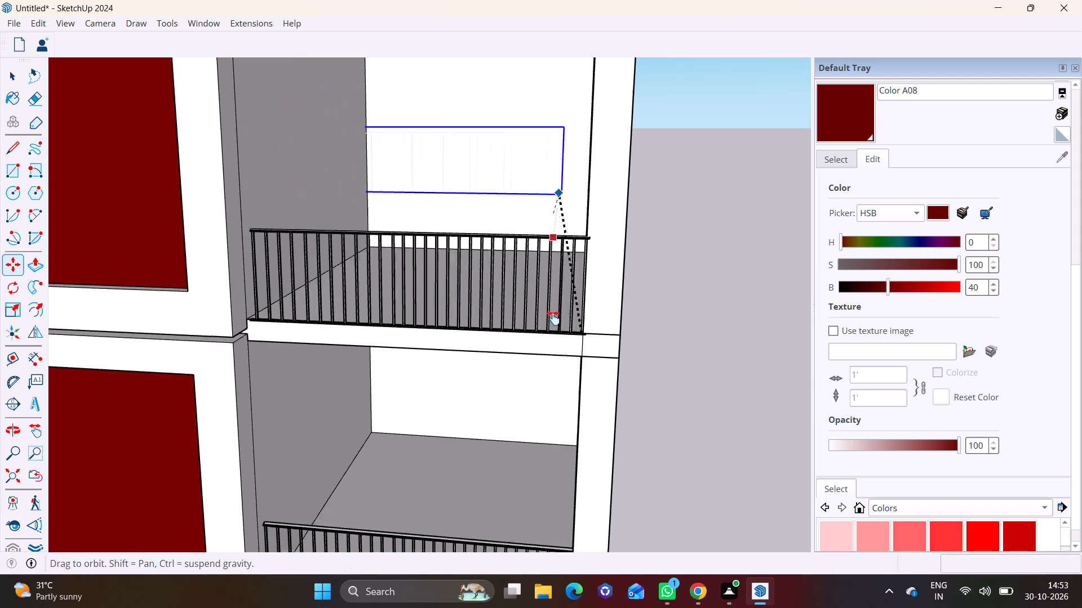
pyautogui.keyDown('shift'); pyautogui.moveTo(553, 318); pyautogui.dragTo(557, 536, button='middle'); pyautogui.keyUp('shift')
pyautogui.keyDown('shift'); pyautogui.moveTo(597, 444); pyautogui.dragTo(630, 356, button='middle'); pyautogui.keyUp('shift')
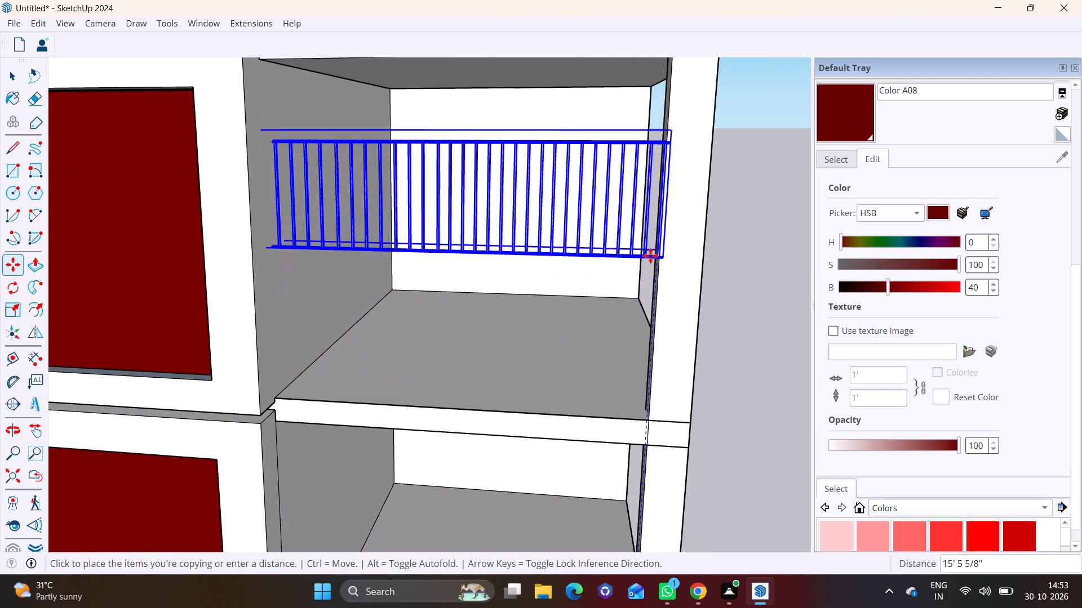
pyautogui.click(644, 421)
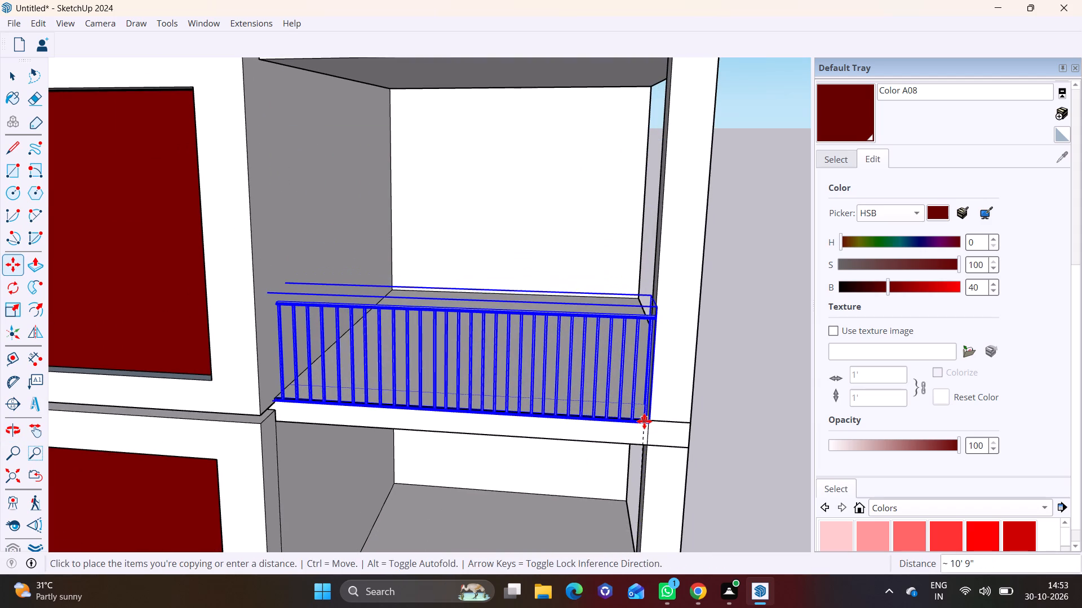
pyautogui.press('space')
pyautogui.click(709, 425)
# Copy the lowest corner-bay railing out onto the open ground in front of the building's corner.
pyautogui.moveTo(675, 432); pyautogui.dragTo(341, 364, button='middle')
pyautogui.scroll(-7, 338, 363)
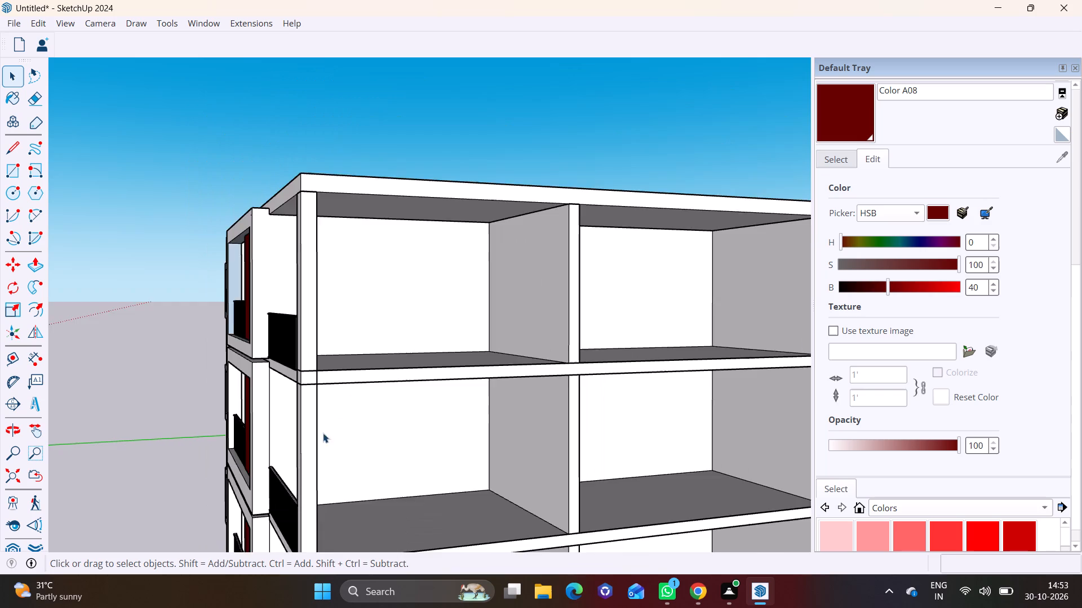
pyautogui.scroll(-9, 323, 433)
pyautogui.keyDown('shift'); pyautogui.moveTo(343, 445); pyautogui.dragTo(353, 300, button='middle'); pyautogui.keyUp('shift')
pyautogui.keyDown('shift'); pyautogui.moveTo(413, 470); pyautogui.dragTo(415, 278, button='middle'); pyautogui.keyUp('shift')
pyautogui.moveTo(367, 320); pyautogui.dragTo(423, 332, button='middle')
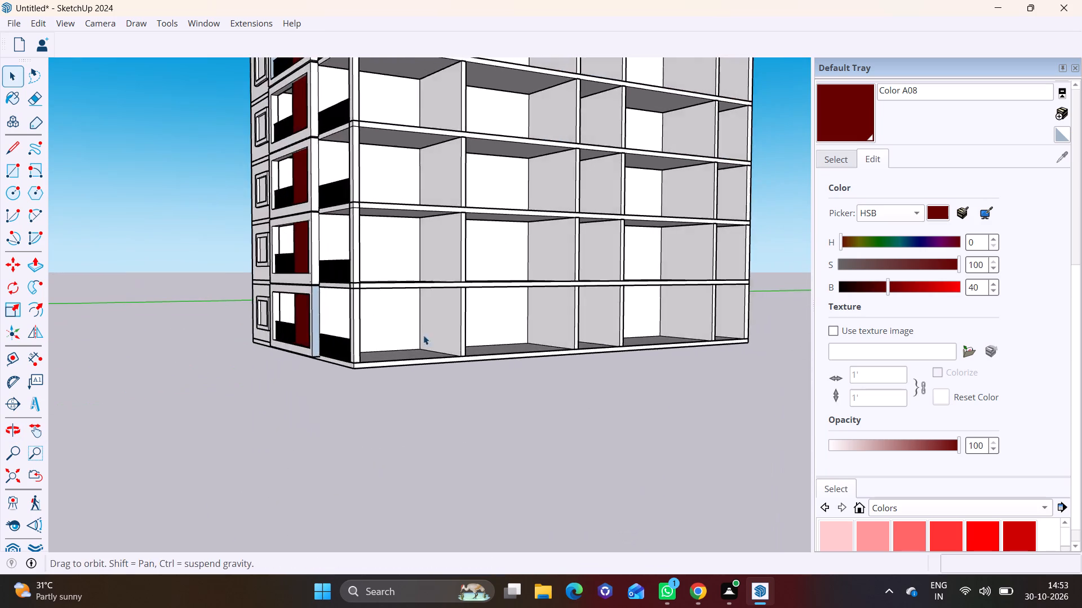
pyautogui.scroll(3, 417, 342)
pyautogui.click(313, 347)
pyautogui.press('m')
pyautogui.click(309, 361)
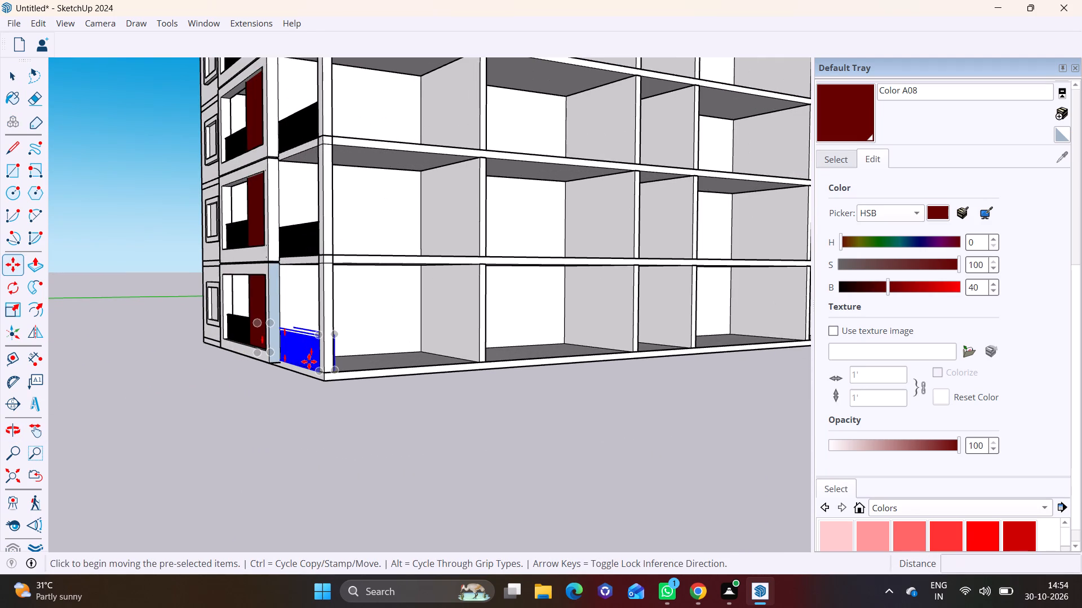
pyautogui.click(219, 452)
# Rotate the copied railing on the ground 90 degrees about the vertical axis, parallel to the building's adjoining long side.
pyautogui.moveTo(260, 386); pyautogui.dragTo(232, 471, button='middle')
pyautogui.keyDown('shift'); pyautogui.moveTo(234, 469); pyautogui.dragTo(240, 365, button='middle'); pyautogui.keyUp('shift')
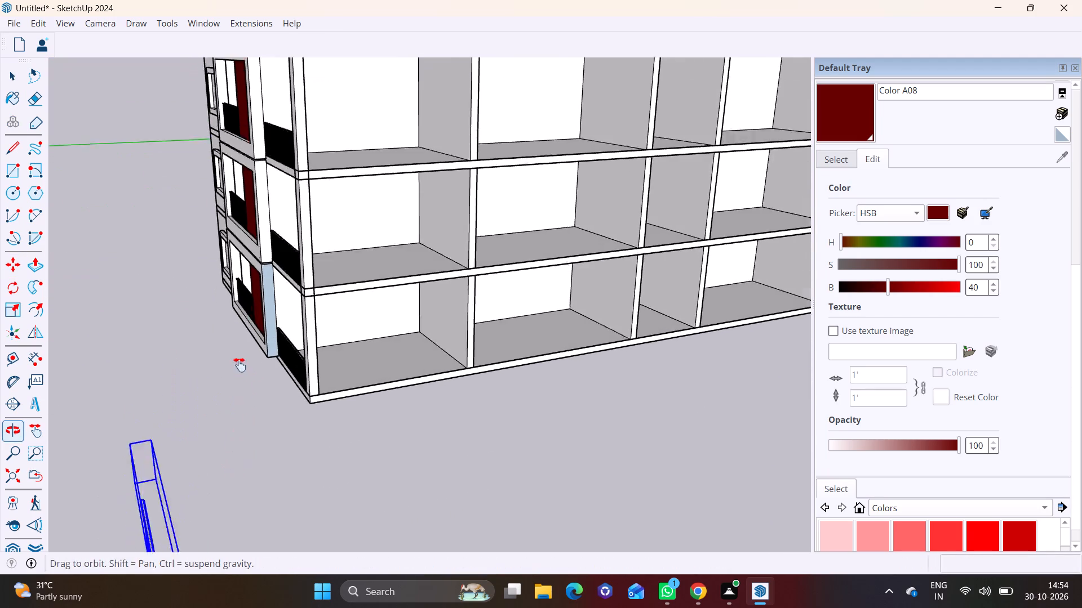
pyautogui.keyDown('shift'); pyautogui.moveTo(240, 365); pyautogui.dragTo(240, 345, button='middle'); pyautogui.keyUp('shift')
pyautogui.click(17, 295)
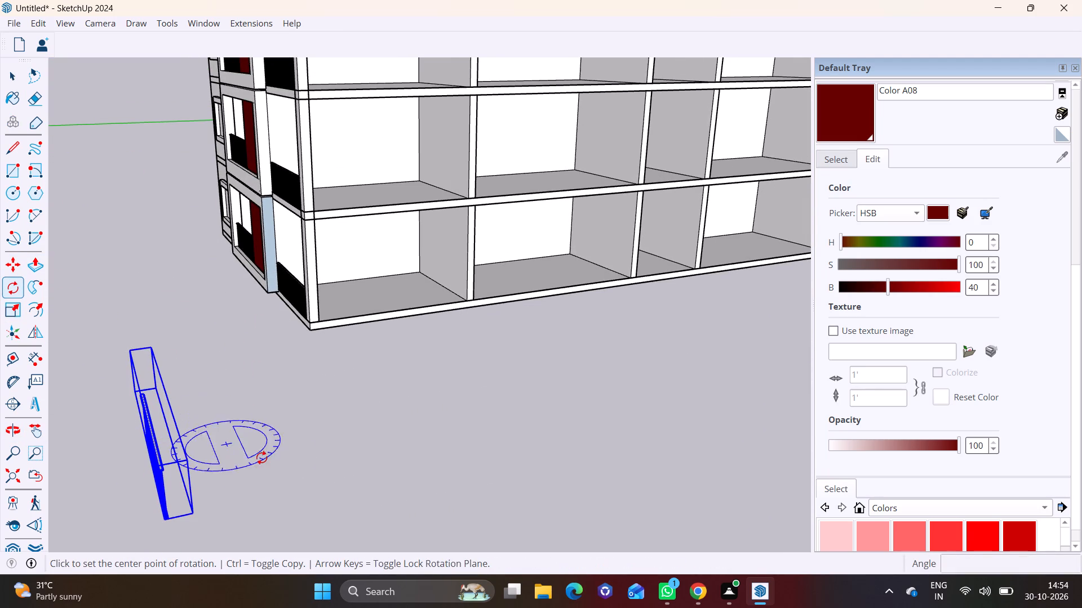
pyautogui.click(261, 458)
pyautogui.click(373, 430)
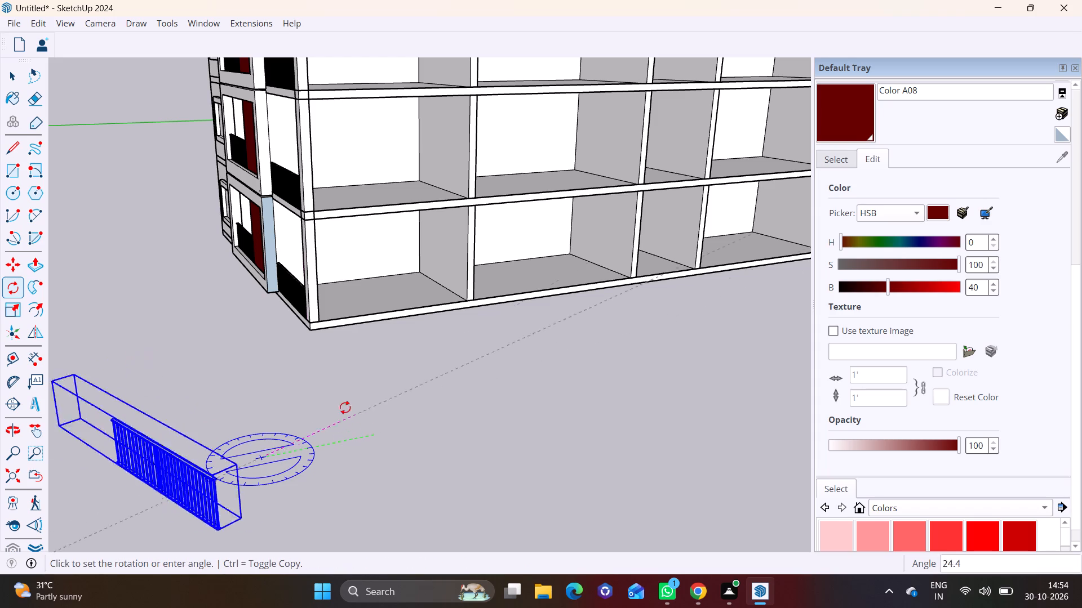
pyautogui.click(216, 364)
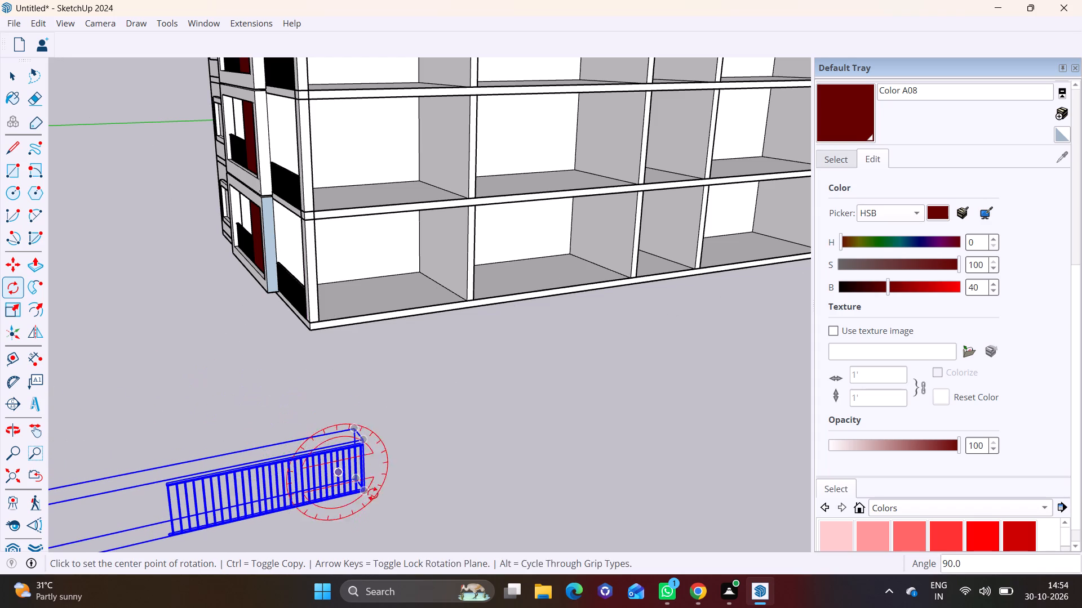
# Move the rotated railing into the lowest corner-end bay of the long side, snapping its lower end to the inner column's bottom corner.
pyautogui.press('m')
pyautogui.hscroll(-2, 369, 502)
pyautogui.click(363, 491)
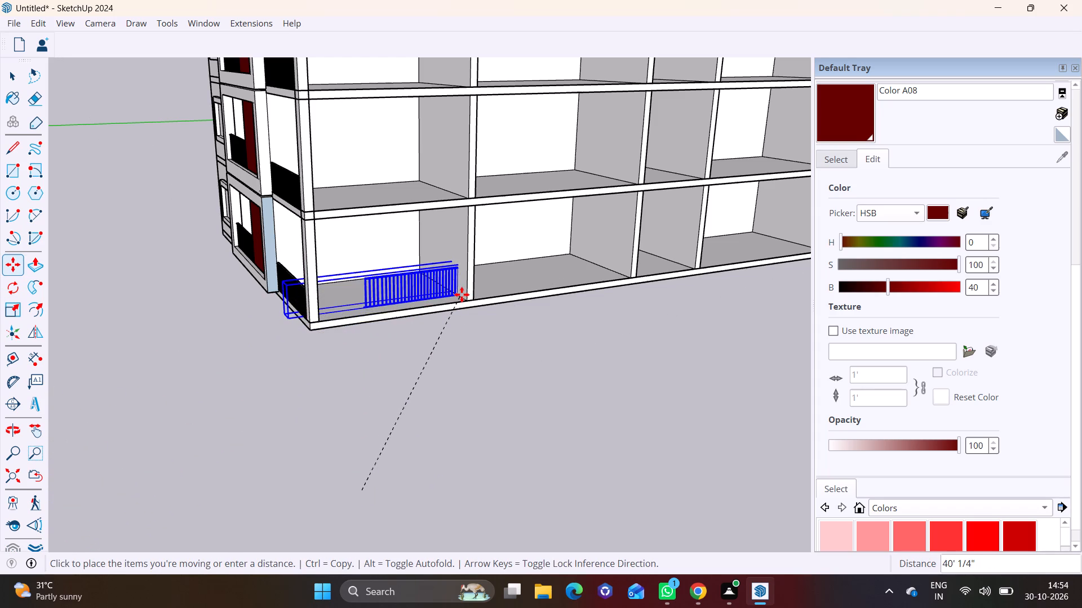
pyautogui.click(468, 296)
pyautogui.scroll(11, 453, 310)
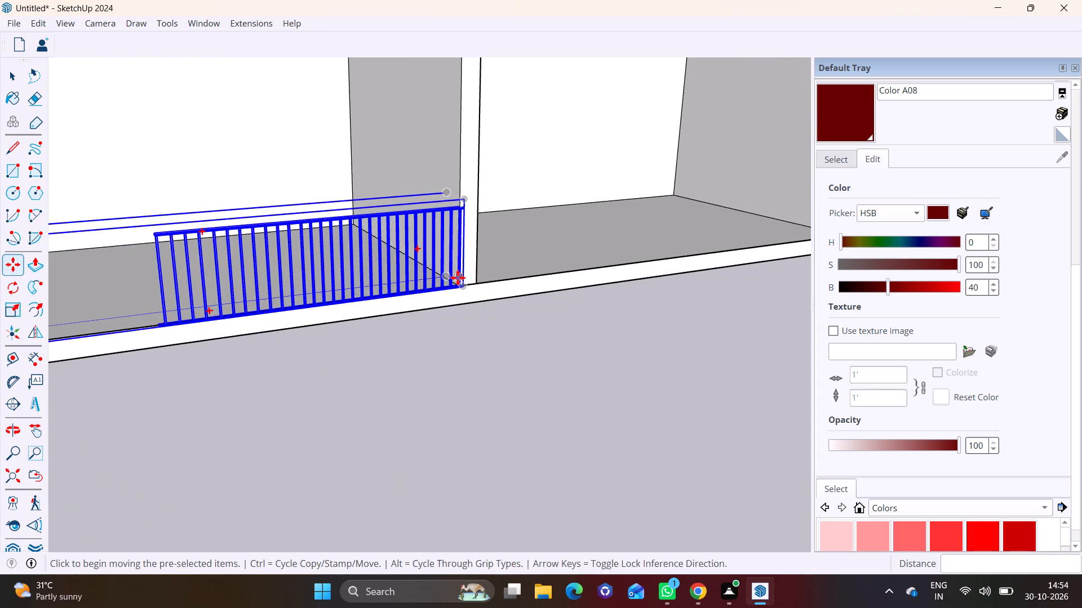
pyautogui.keyDown('shift'); pyautogui.moveTo(458, 278); pyautogui.dragTo(451, 417, button='middle'); pyautogui.keyUp('shift')
pyautogui.scroll(3, 451, 418)
pyautogui.moveTo(437, 406); pyautogui.dragTo(277, 407, button='middle')
pyautogui.scroll(8, 259, 396)
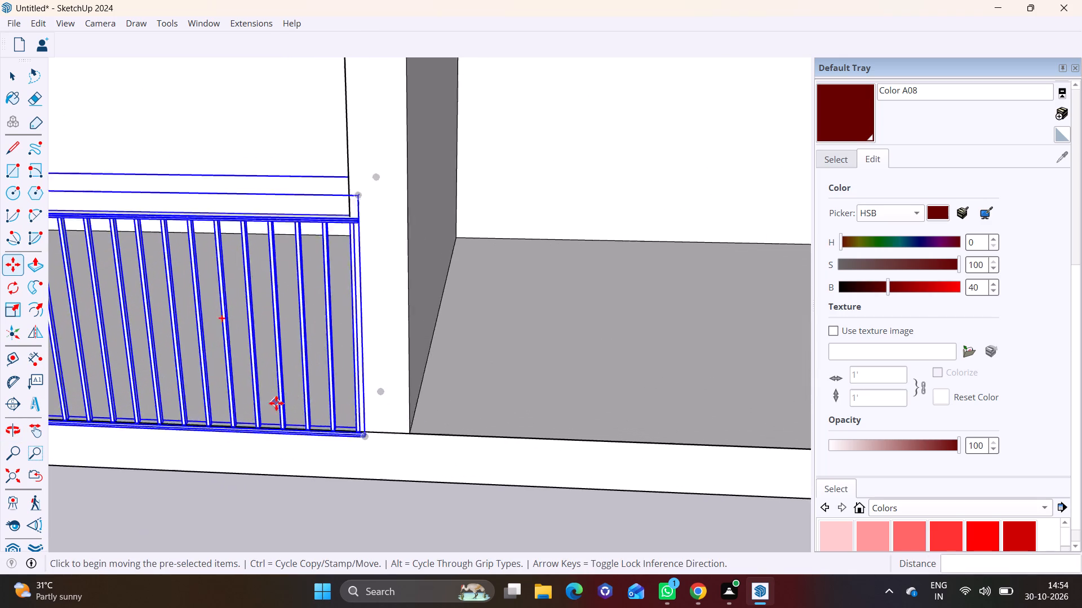
pyautogui.scroll(1, 276, 403)
pyautogui.click(387, 446)
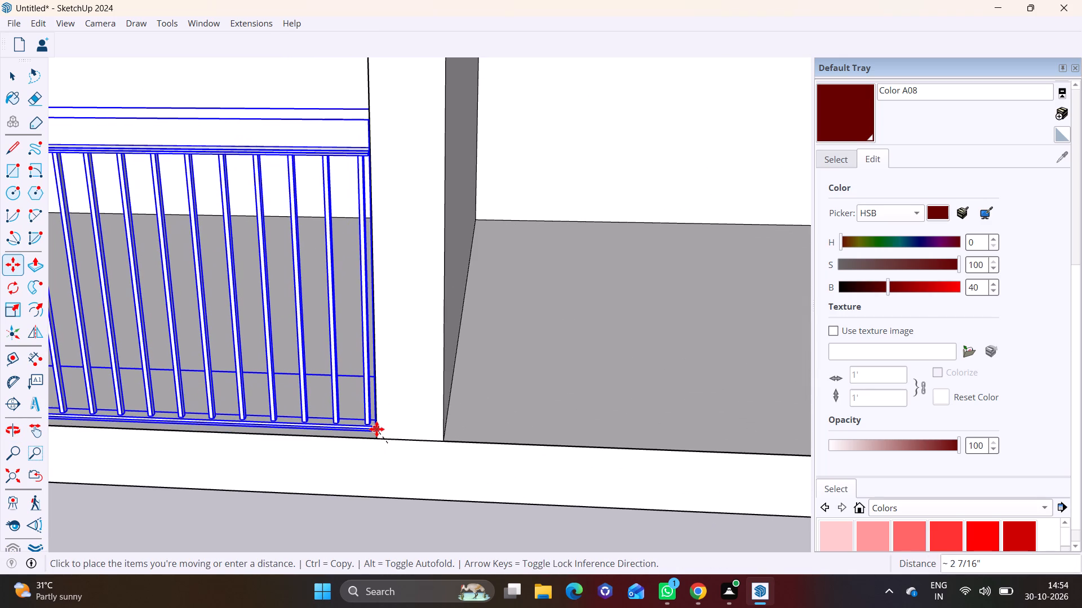
pyautogui.click(376, 429)
pyautogui.moveTo(378, 430); pyautogui.dragTo(428, 341, button='middle')
pyautogui.click(379, 422)
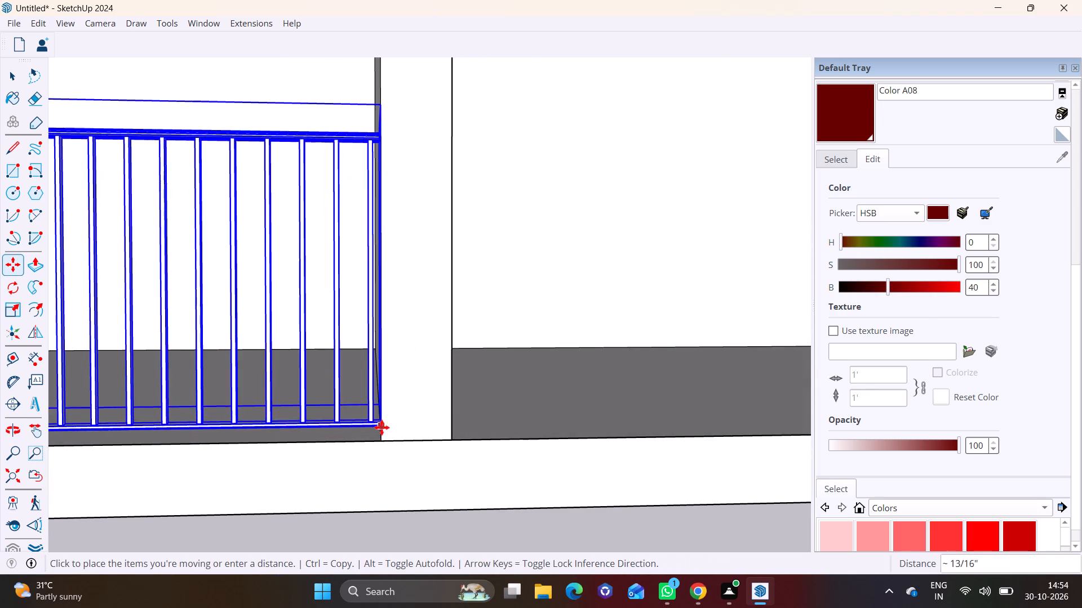
pyautogui.click(383, 435)
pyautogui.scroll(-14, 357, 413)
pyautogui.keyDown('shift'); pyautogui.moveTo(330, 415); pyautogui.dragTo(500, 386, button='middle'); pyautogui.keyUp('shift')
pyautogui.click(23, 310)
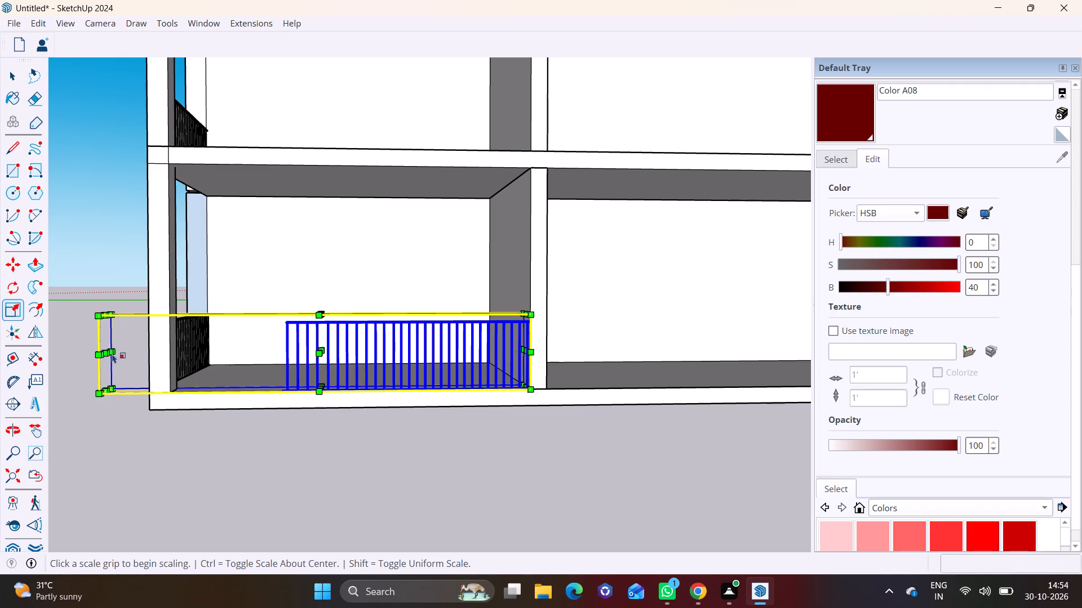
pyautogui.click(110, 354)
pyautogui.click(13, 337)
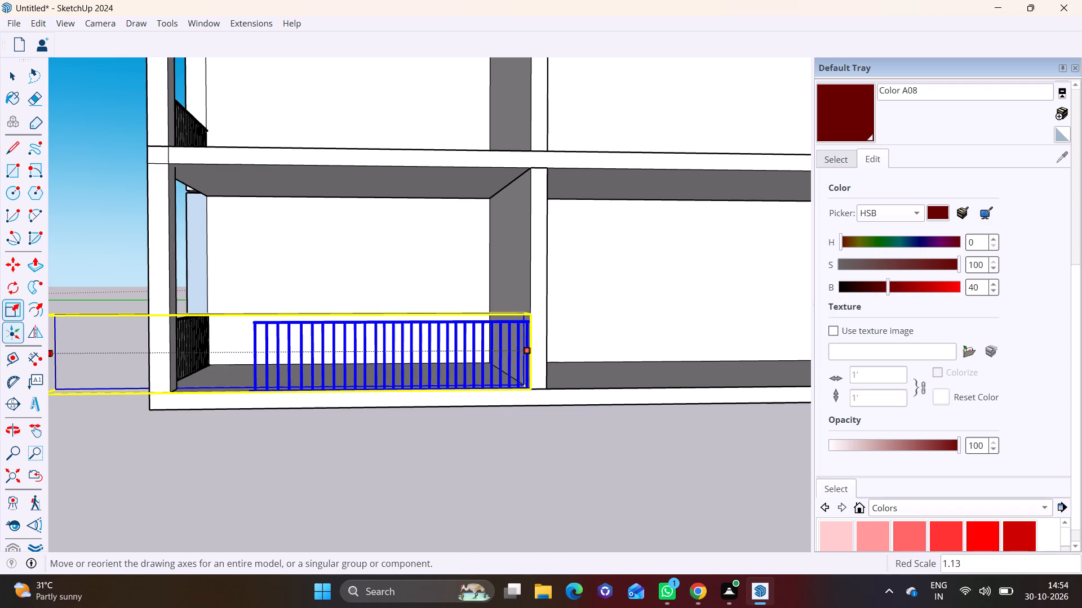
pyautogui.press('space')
# Scale the long-side railing lengthwise by about 1.45 so it spans the bay between the two columns, and clear the selection.
pyautogui.keyDown('shift'); pyautogui.moveTo(144, 346); pyautogui.dragTo(385, 364, button='middle'); pyautogui.keyUp('shift')
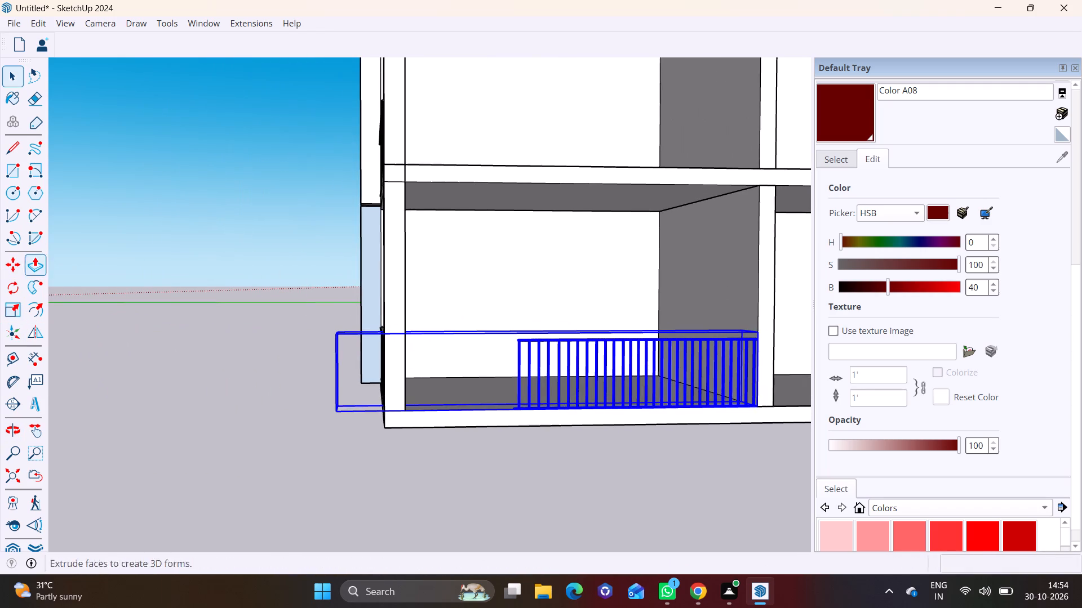
pyautogui.click(11, 302)
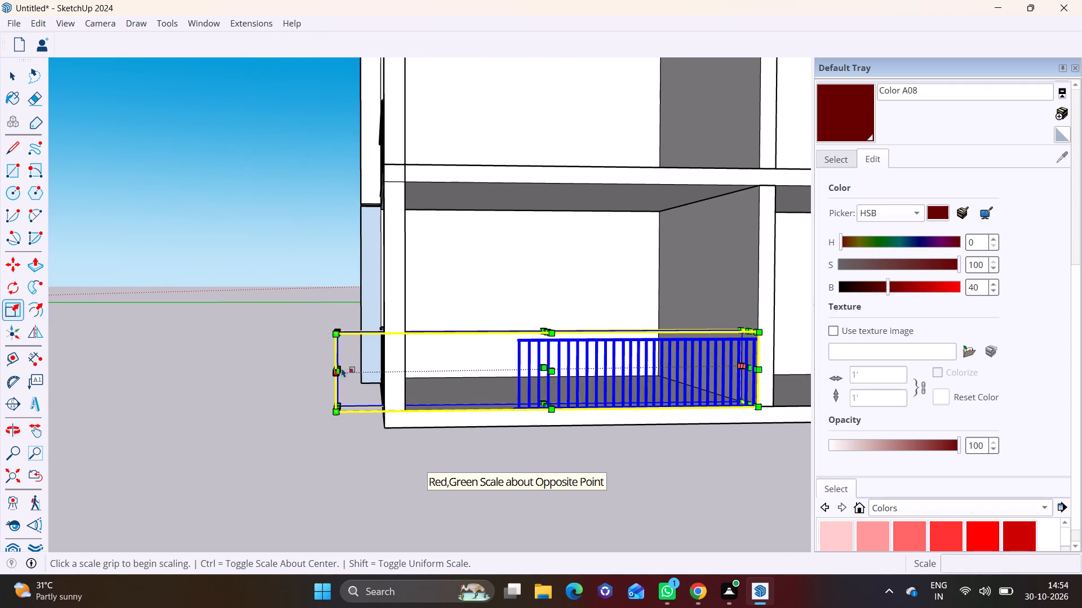
pyautogui.click(341, 366)
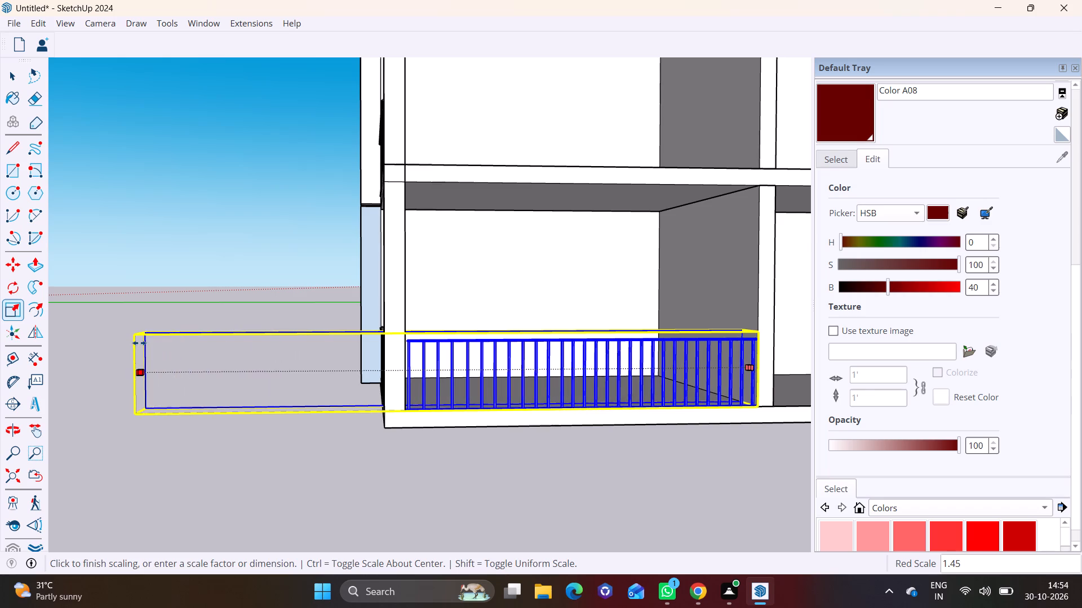
pyautogui.click(139, 343)
pyautogui.press('space')
pyautogui.click(258, 449)
# Copy the lowest long-side railing about 11' up to the second-floor bay, at the inner column's bottom corner.
pyautogui.scroll(-4, 302, 448)
pyautogui.moveTo(498, 455); pyautogui.dragTo(383, 490, button='middle')
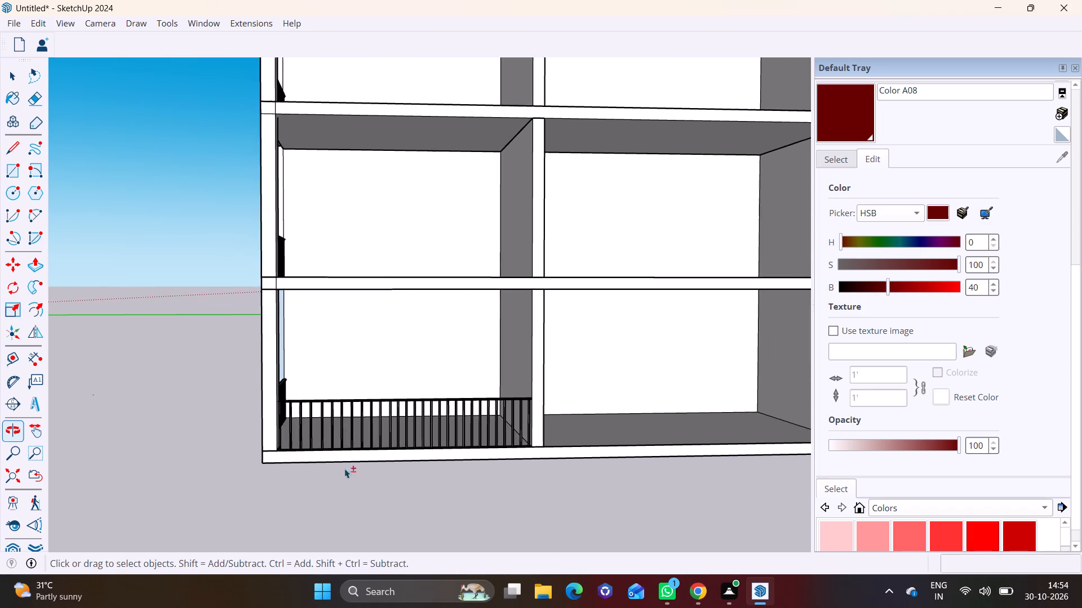
pyautogui.scroll(2, 378, 411)
pyautogui.click(422, 432)
pyautogui.scroll(2, 423, 432)
pyautogui.press('m')
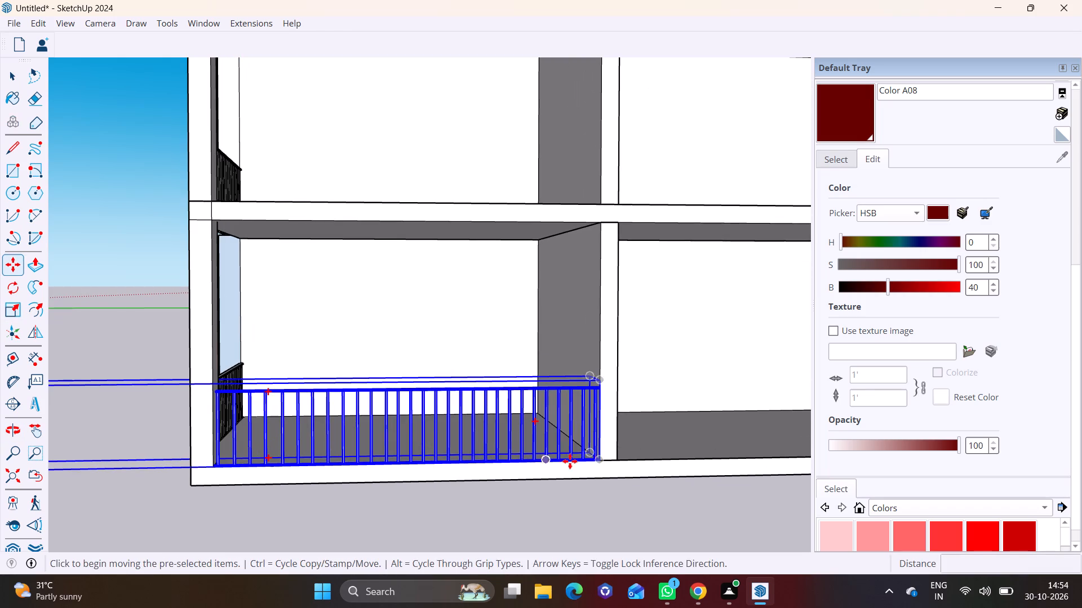
pyautogui.click(598, 459)
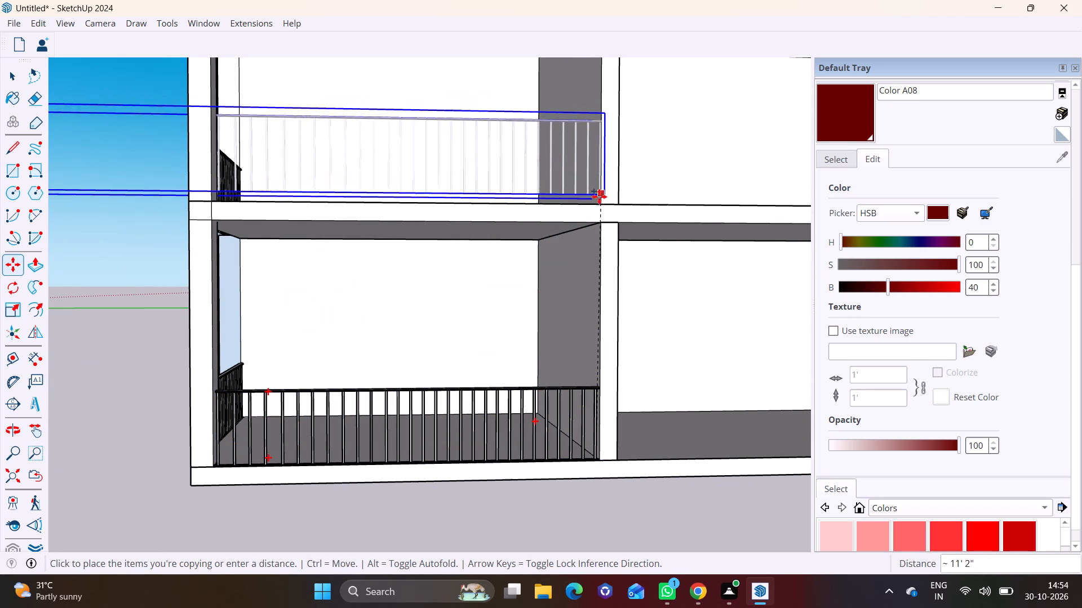
pyautogui.click(597, 203)
# Copy the second-floor long-side railing about 10' 9" up to the third-floor bay, at the inner column's bottom corner.
pyautogui.keyDown('shift'); pyautogui.moveTo(586, 199); pyautogui.dragTo(505, 451, button='middle'); pyautogui.keyUp('shift')
pyautogui.click(523, 460)
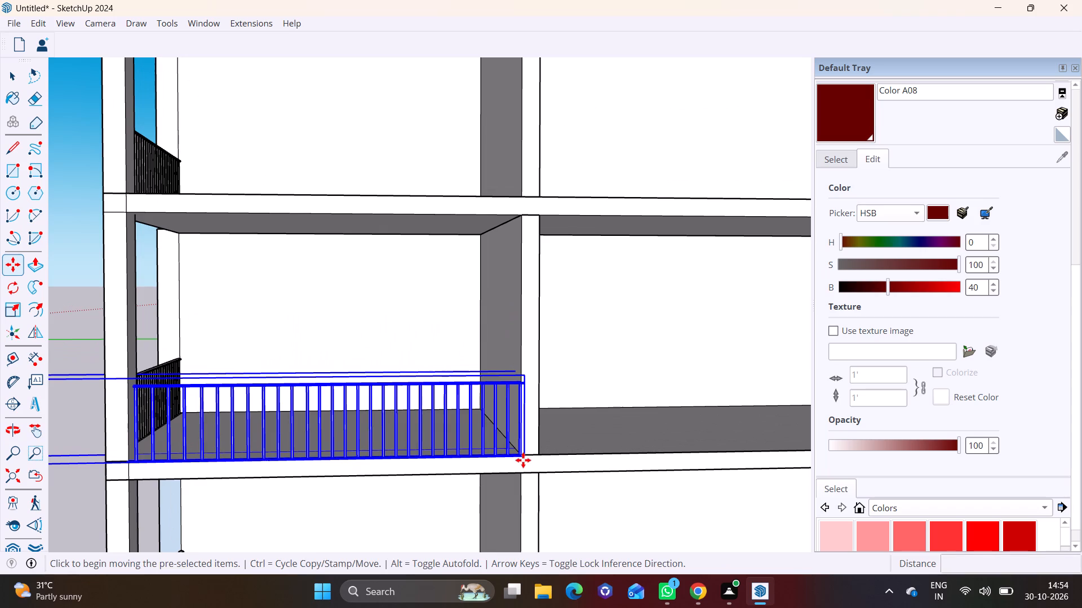
pyautogui.click(524, 196)
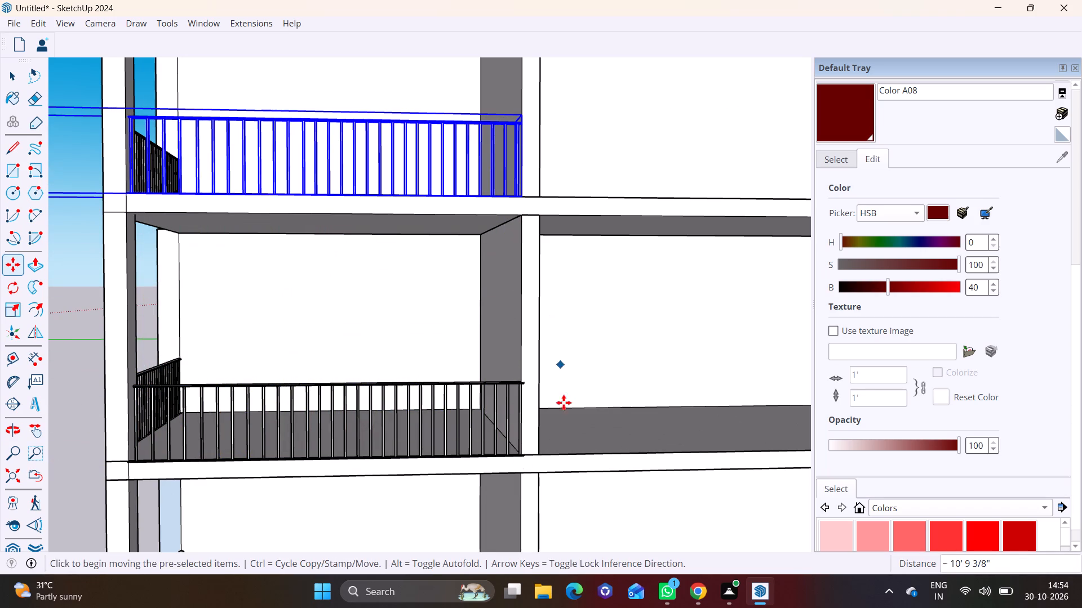
# Copy the third-floor long-side railing about 10' 9" up to the fourth-floor bay, at the inner column's bottom corner.
pyautogui.keyDown('shift'); pyautogui.moveTo(492, 325); pyautogui.dragTo(453, 574, button='middle'); pyautogui.keyUp('shift')
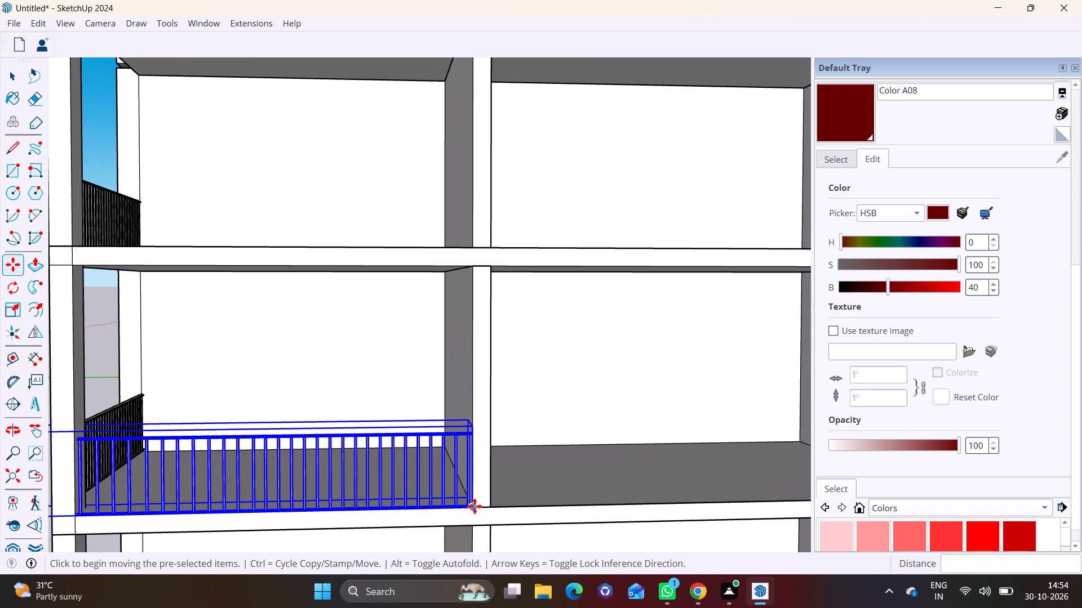
pyautogui.click(471, 504)
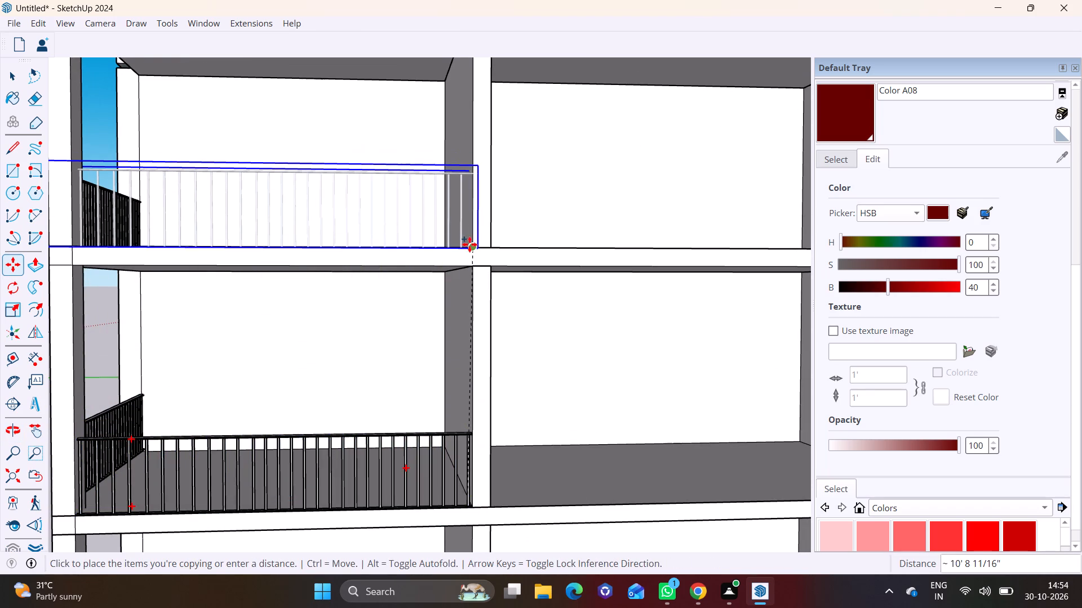
pyautogui.click(462, 245)
# Copy the fourth-floor long-side railing about 10' 9" up to the top-floor bay, and clear the selection.
pyautogui.keyDown('shift'); pyautogui.moveTo(484, 298); pyautogui.dragTo(550, 547, button='middle'); pyautogui.keyUp('shift')
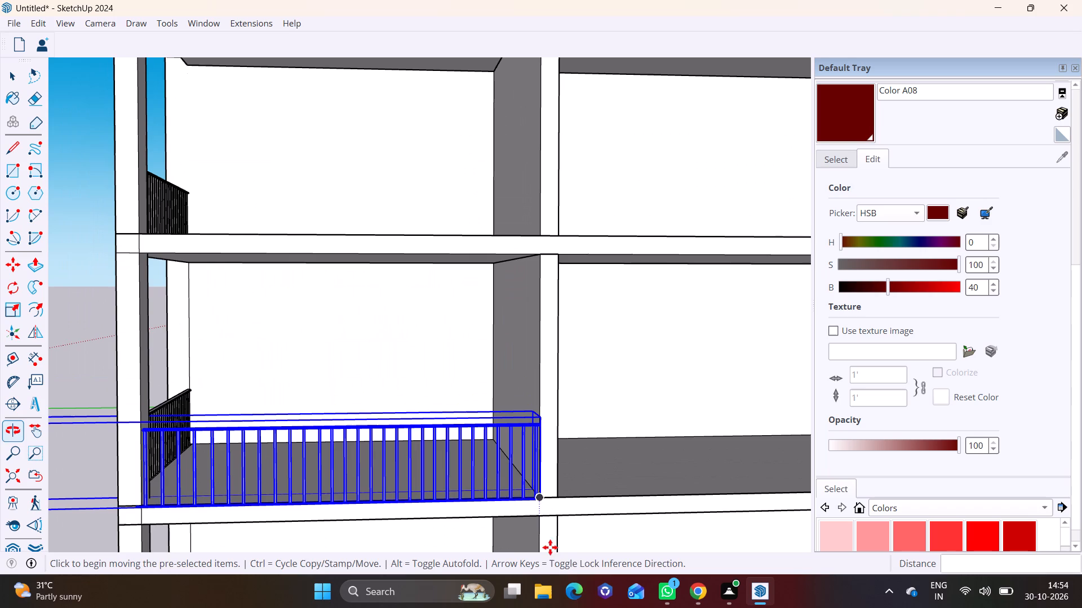
pyautogui.click(539, 499)
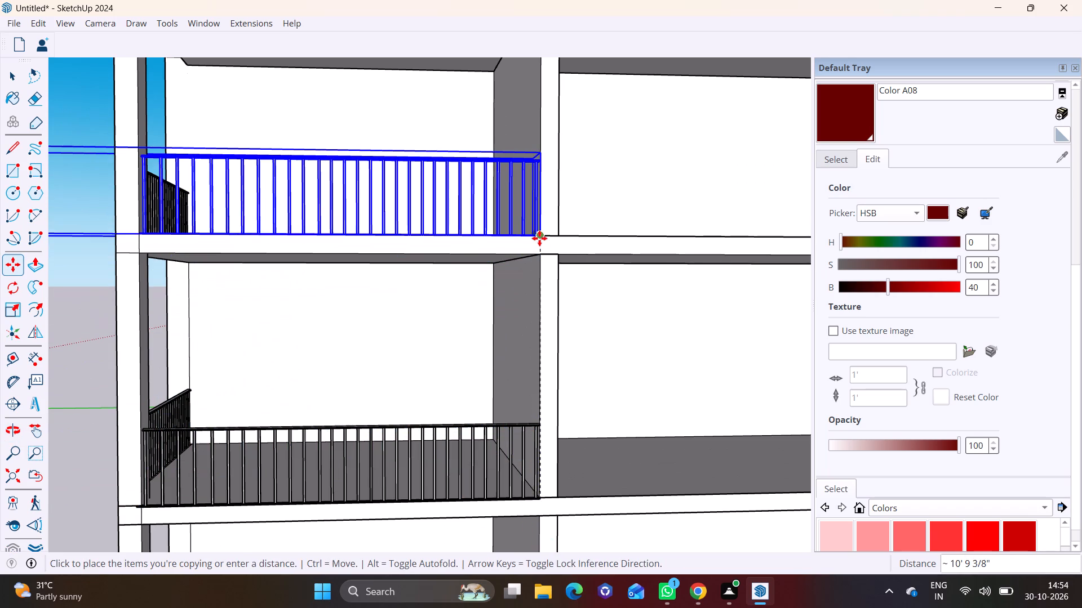
pyautogui.click(539, 238)
pyautogui.press('space')
pyautogui.click(108, 352)
# Examine the whole building from the front and the corner to check the railings on both sides.
pyautogui.scroll(-6, 108, 352)
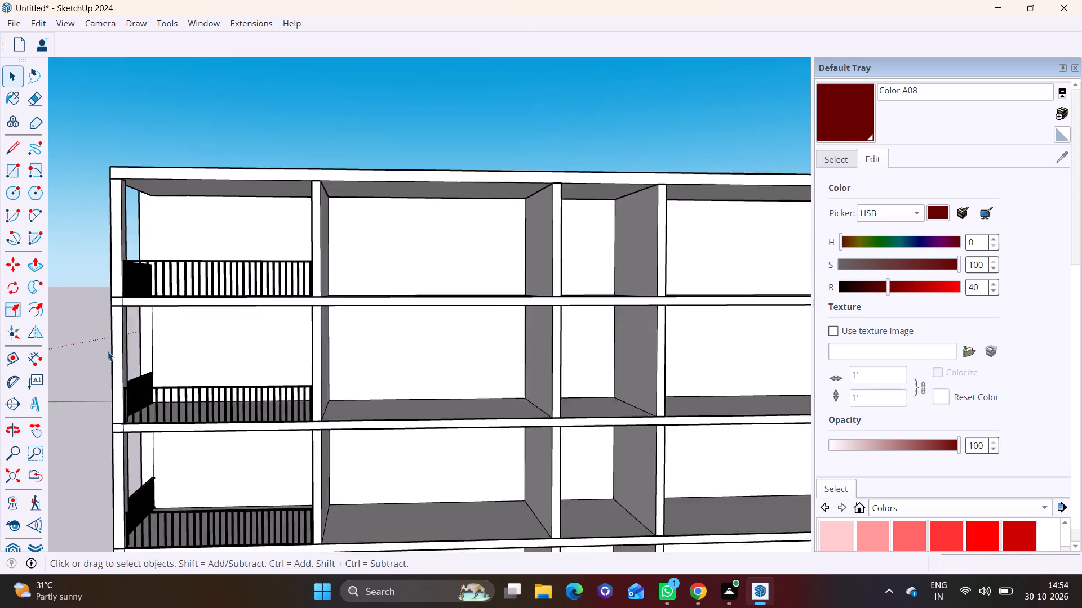
pyautogui.scroll(-8, 108, 351)
pyautogui.moveTo(145, 373); pyautogui.dragTo(512, 427, button='middle')
pyautogui.scroll(-3, 382, 498)
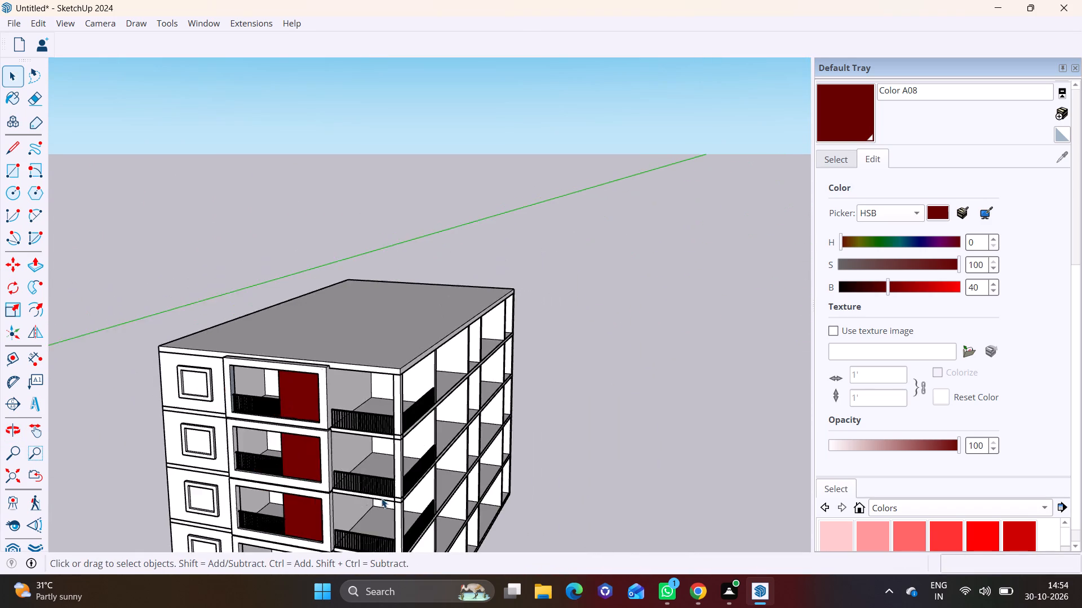
pyautogui.scroll(-5, 382, 498)
pyautogui.keyDown('shift'); pyautogui.moveTo(381, 498); pyautogui.dragTo(435, 327, button='middle'); pyautogui.keyUp('shift')
pyautogui.moveTo(410, 382); pyautogui.dragTo(528, 324, button='middle')
pyautogui.click(536, 382)
pyautogui.scroll(3, 470, 361)
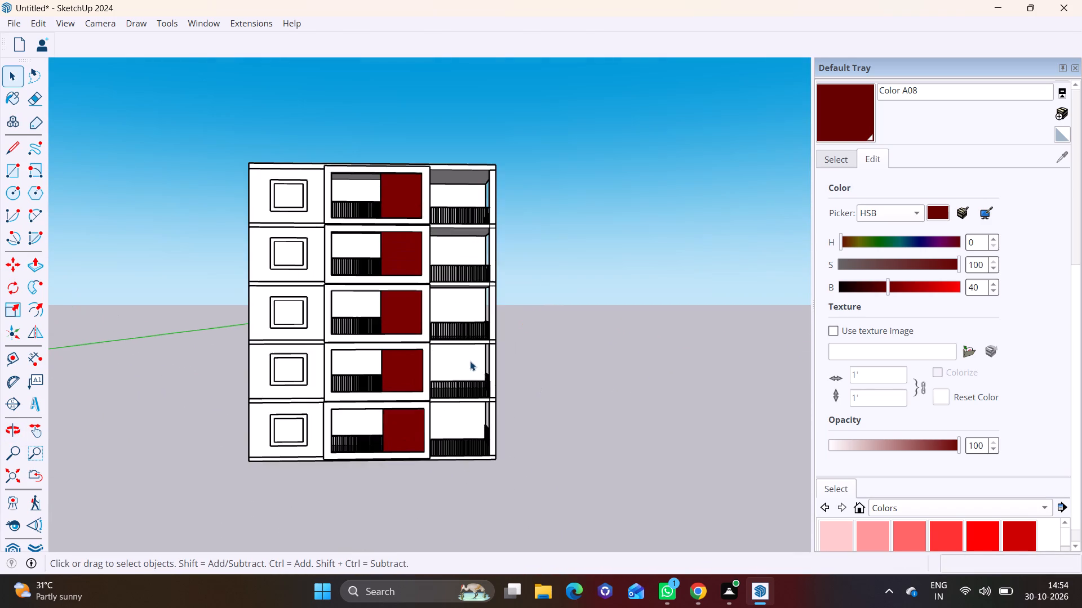
pyautogui.scroll(2, 465, 370)
pyautogui.moveTo(450, 376); pyautogui.dragTo(207, 436, button='middle')
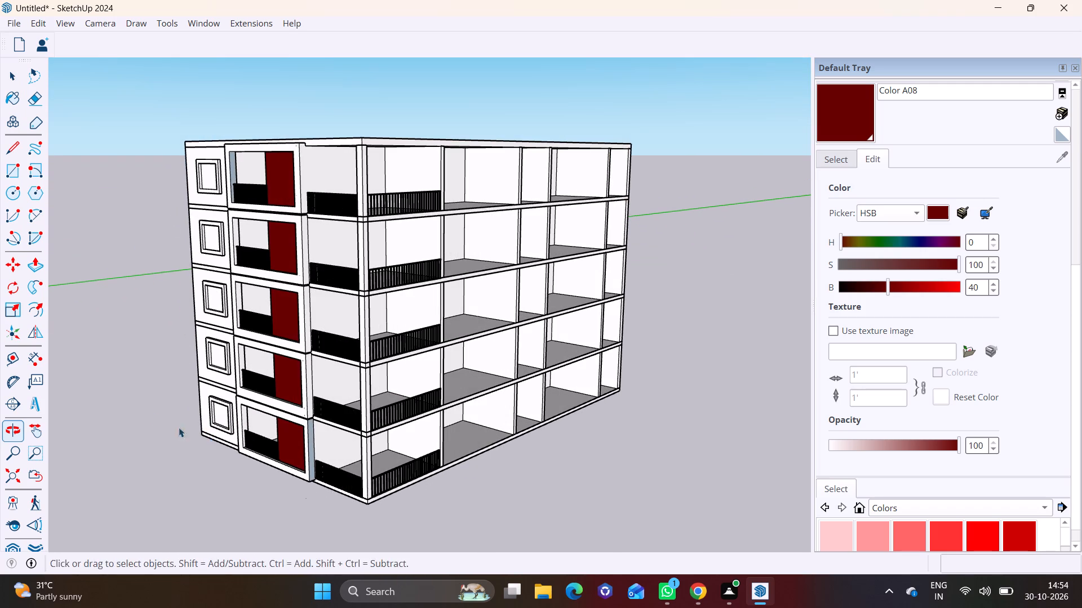
# Search 3D Warehouse for GLASS DOOR.
pyautogui.click(202, 26)
pyautogui.click(224, 136)
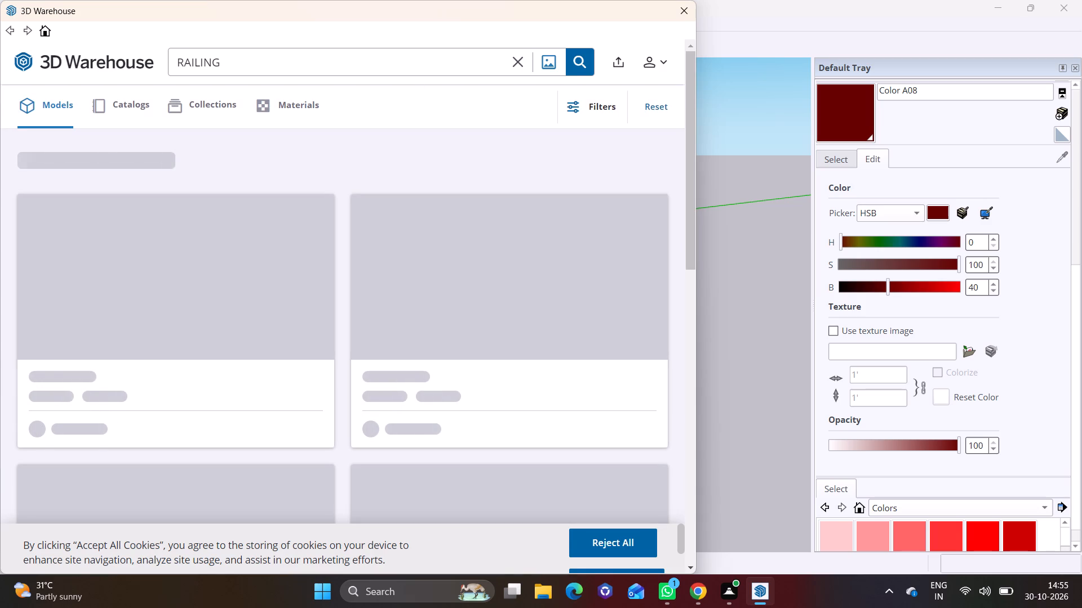
pyautogui.click(512, 57)
pyautogui.click(368, 66)
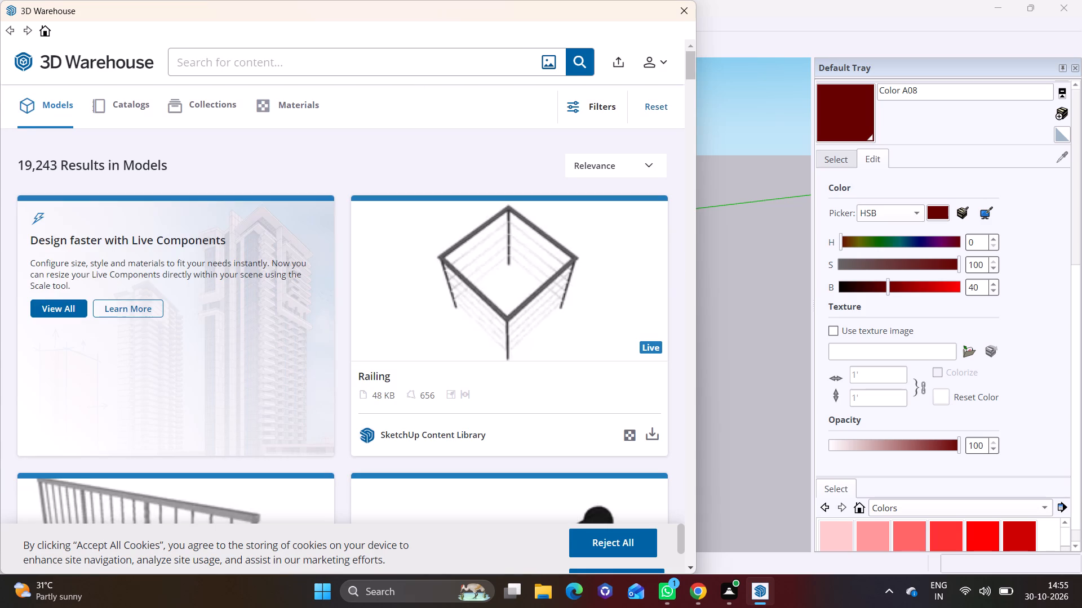
pyautogui.write('GLASS DOOR')
pyautogui.press('Return')
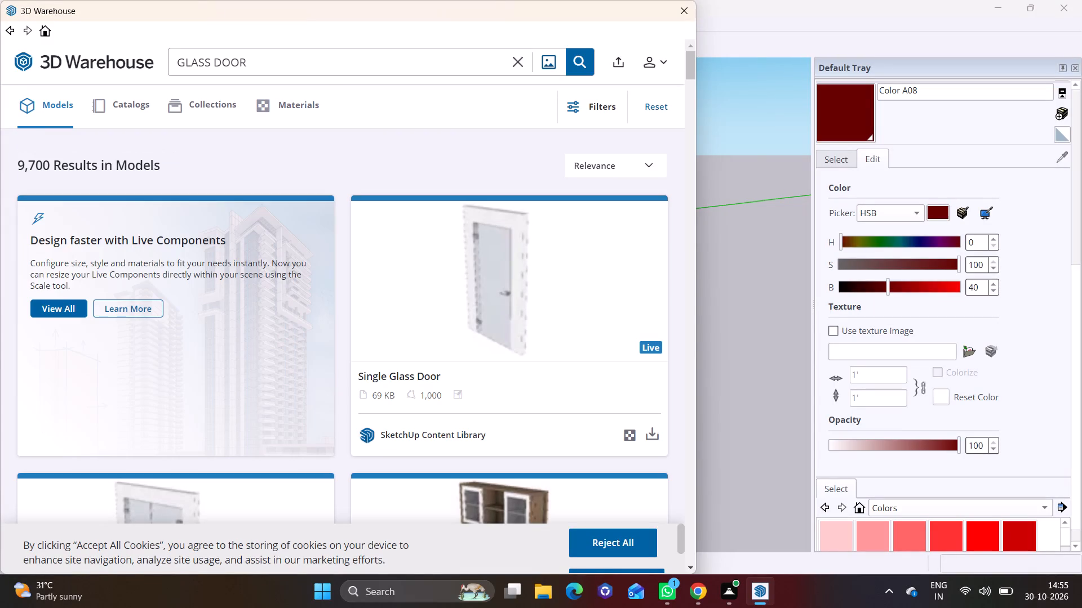
# Import the 240 KB black-framed double Glass Door model and place it on the ground in front of the building.
pyautogui.click(691, 566)
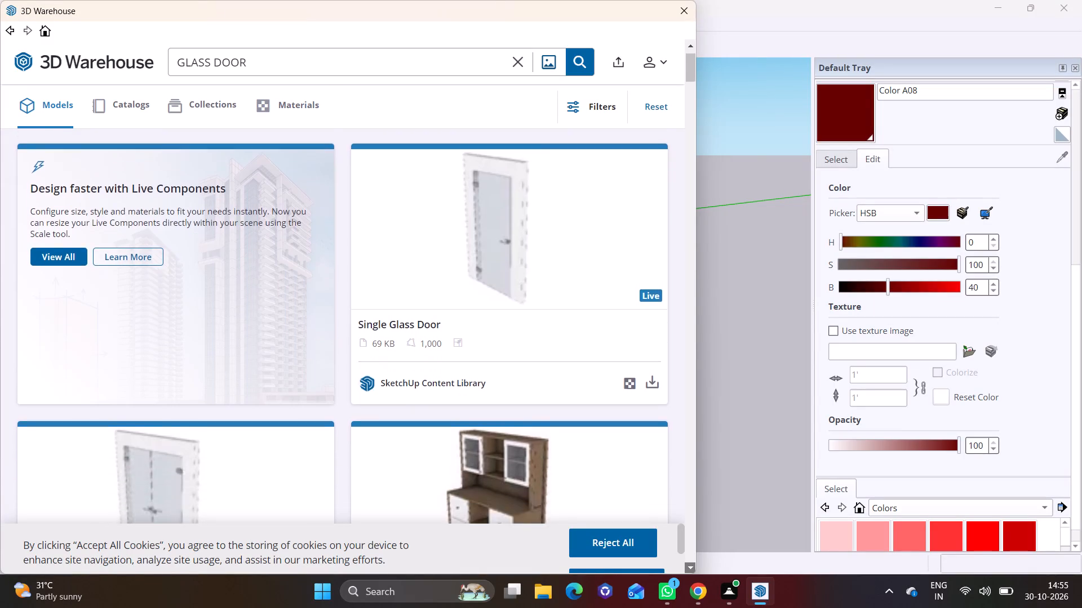
pyautogui.click(691, 566)
pyautogui.click(691, 566)
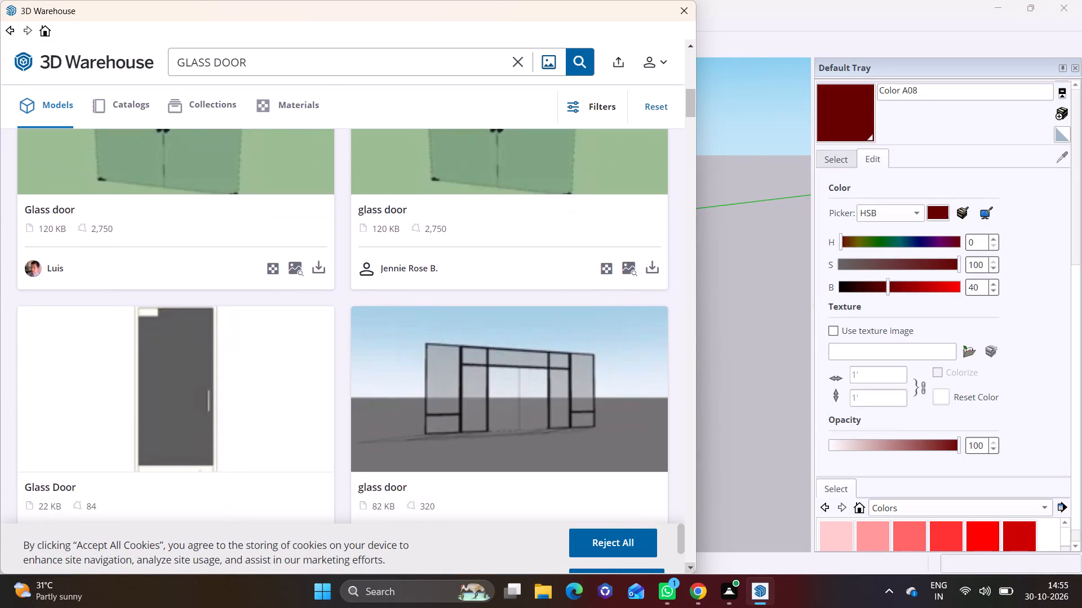
pyautogui.click(691, 566)
pyautogui.click(691, 566)
pyautogui.click(691, 566)
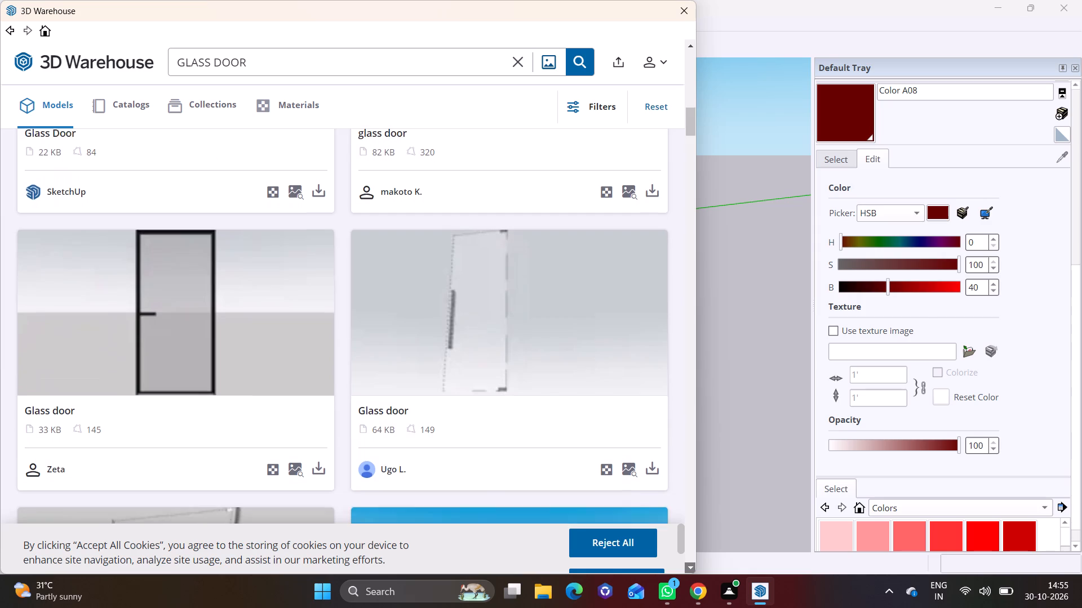
pyautogui.click(691, 566)
pyautogui.click(691, 566)
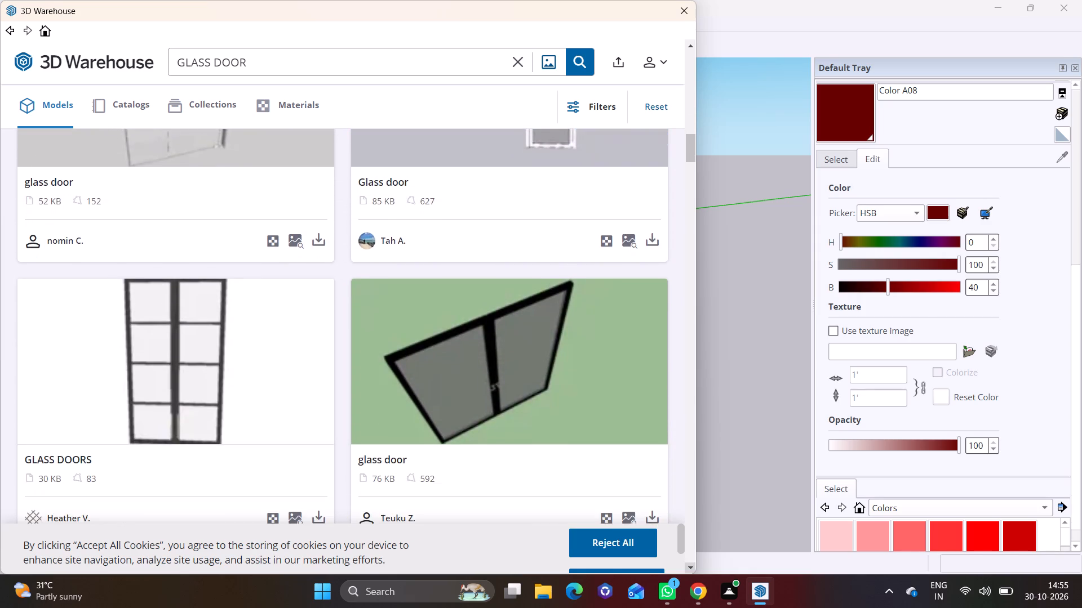
pyautogui.click(691, 566)
pyautogui.click(691, 566)
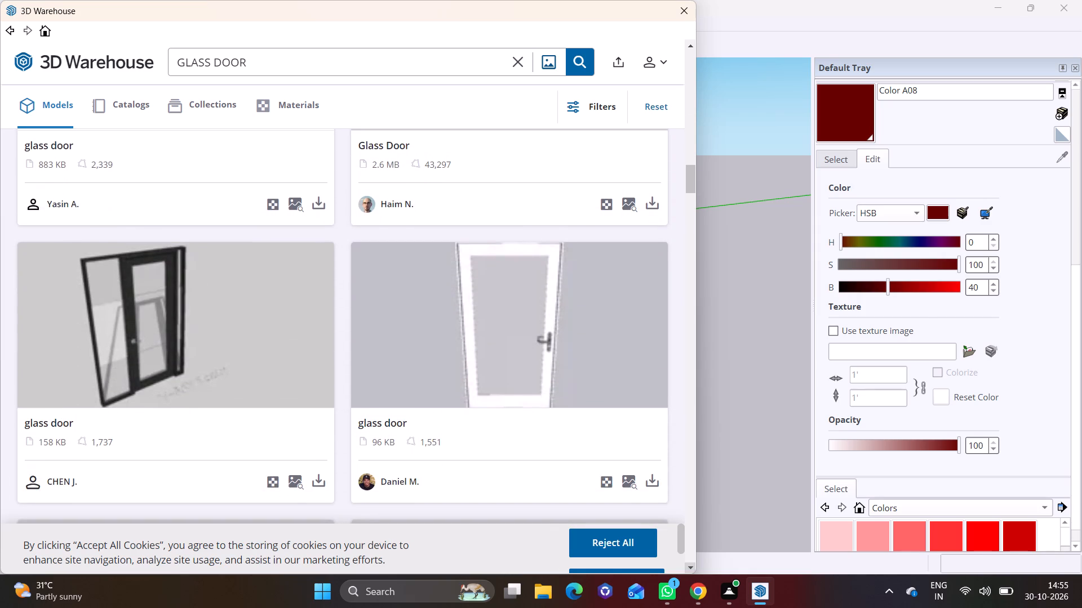
pyautogui.click(691, 566)
pyautogui.click(691, 566)
pyautogui.click(691, 566)
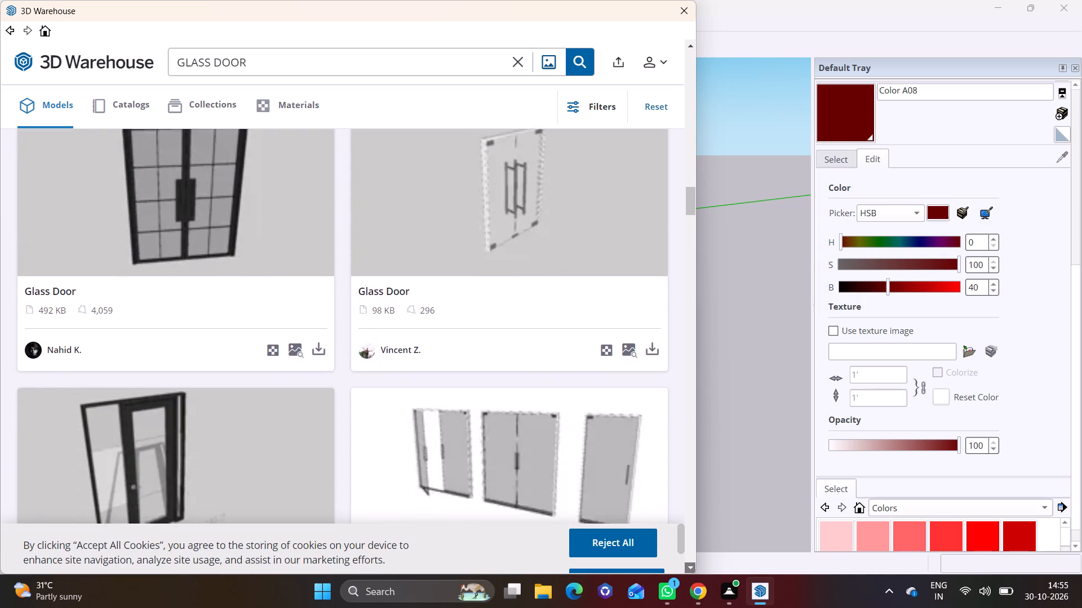
pyautogui.click(691, 566)
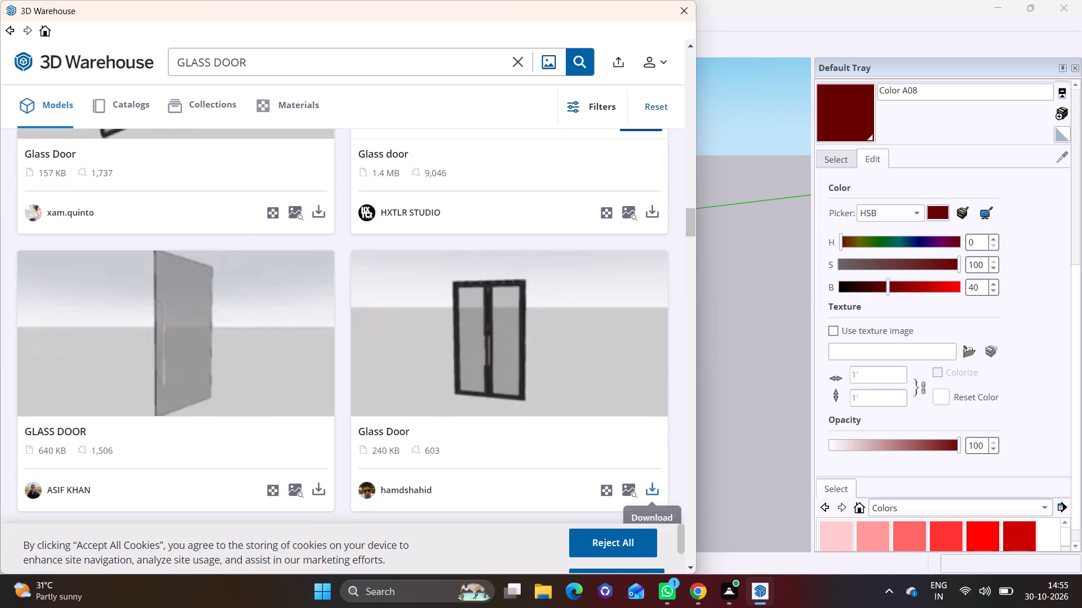
pyautogui.click(650, 485)
pyautogui.click(292, 308)
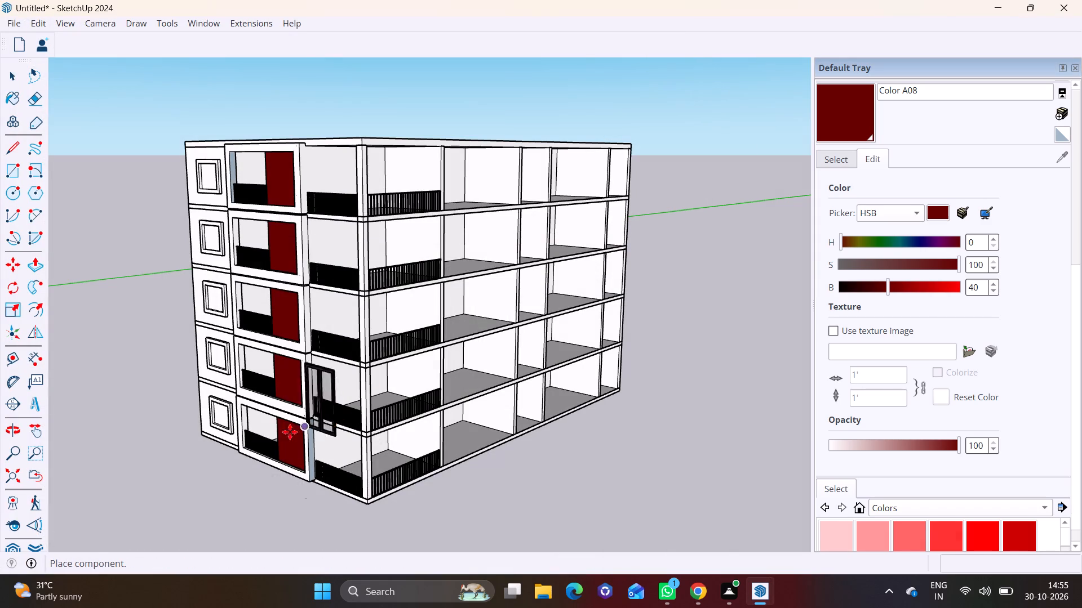
pyautogui.click(163, 494)
# Rotate the glass door 90 degrees on the ground plane about a point beside the building.
pyautogui.click(15, 290)
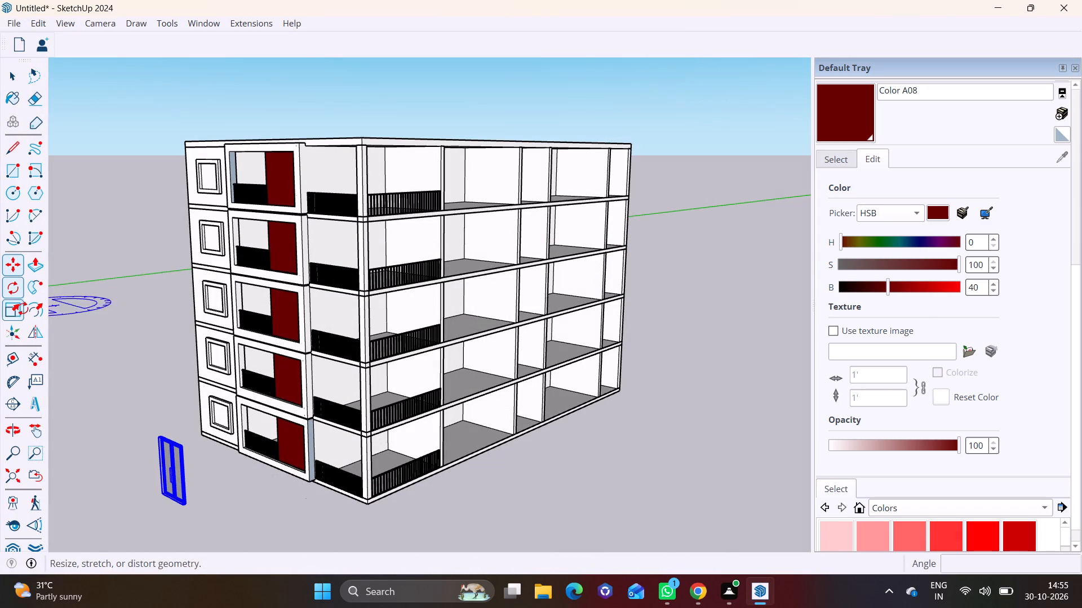
pyautogui.click(575, 511)
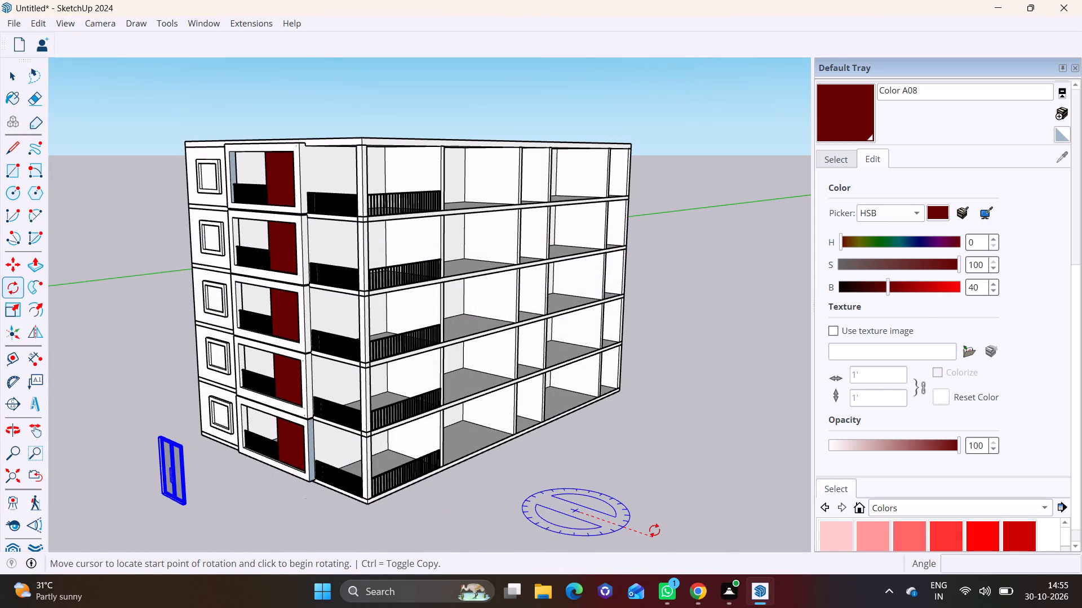
pyautogui.click(654, 530)
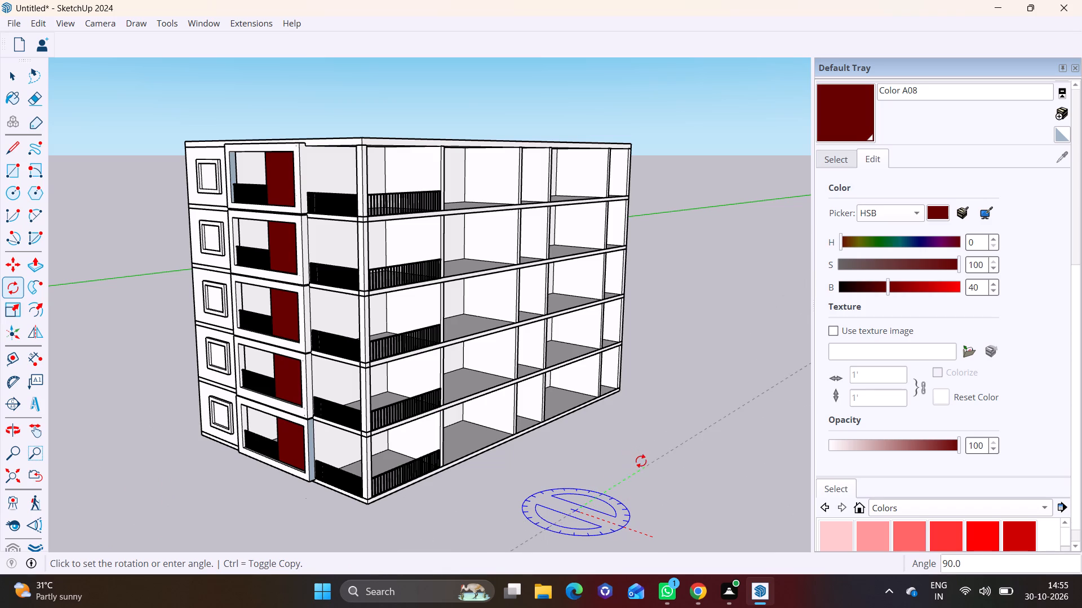
pyautogui.click(641, 461)
# Move the glass door about 70' to the inner wall of the ground-floor corner bay, behind the railings.
pyautogui.scroll(-7, 416, 489)
pyautogui.moveTo(416, 489); pyautogui.dragTo(418, 366, button='middle')
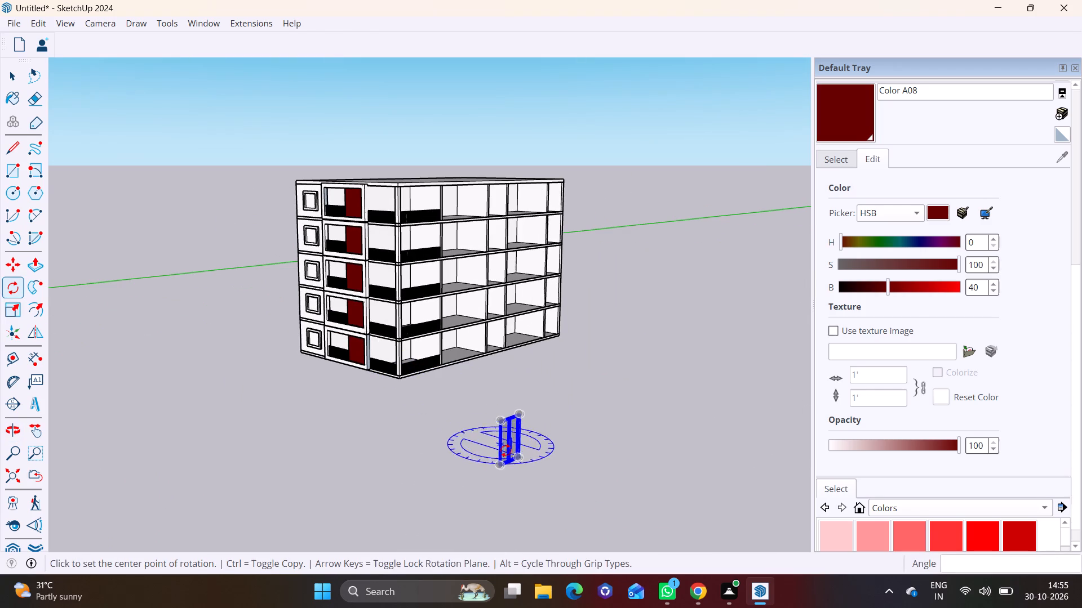
pyautogui.press('m')
pyautogui.press('m')
pyautogui.click(505, 464)
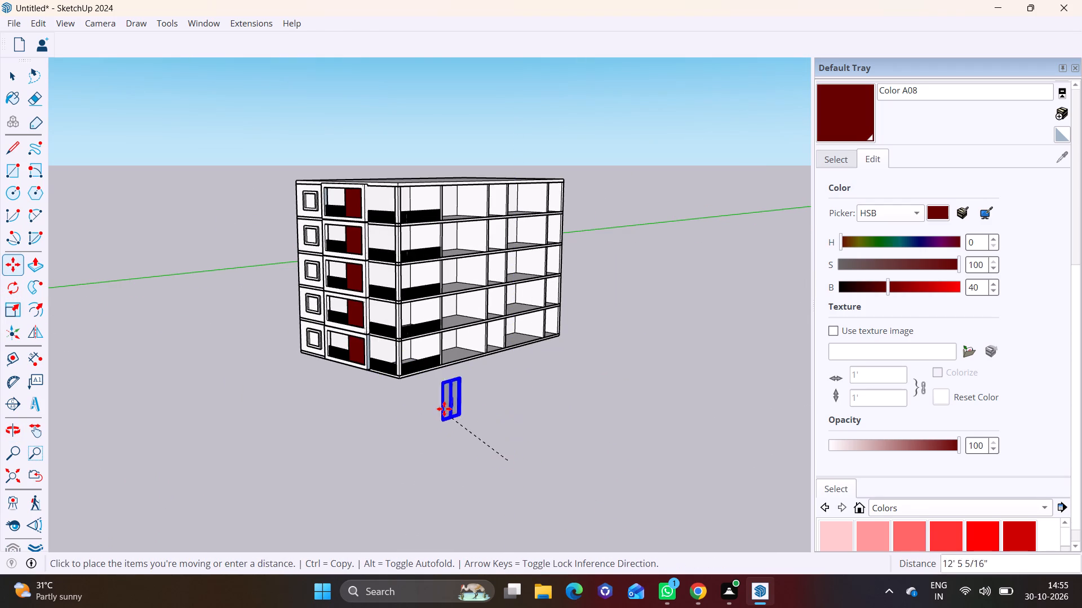
pyautogui.scroll(16, 407, 352)
pyautogui.scroll(2, 409, 404)
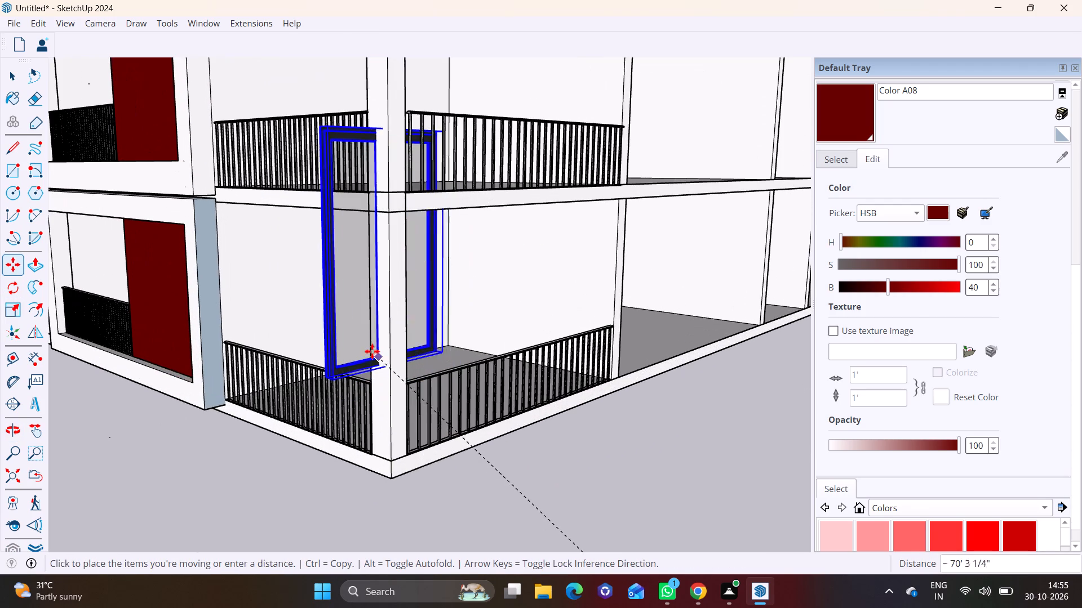
pyautogui.click(361, 355)
# Lower the glass door about 4 1/4" along the corner bay's inner wall onto the floor and deselect it.
pyautogui.moveTo(440, 356); pyautogui.dragTo(300, 352, button='middle')
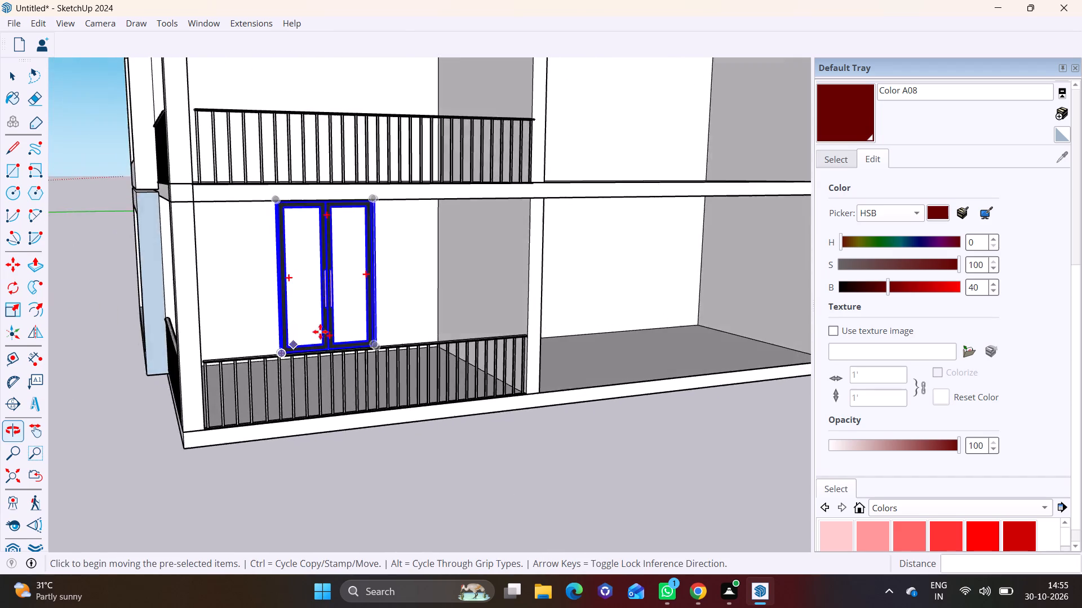
pyautogui.scroll(5, 347, 325)
pyautogui.moveTo(336, 329); pyautogui.dragTo(513, 354, button='middle')
pyautogui.scroll(-2, 470, 337)
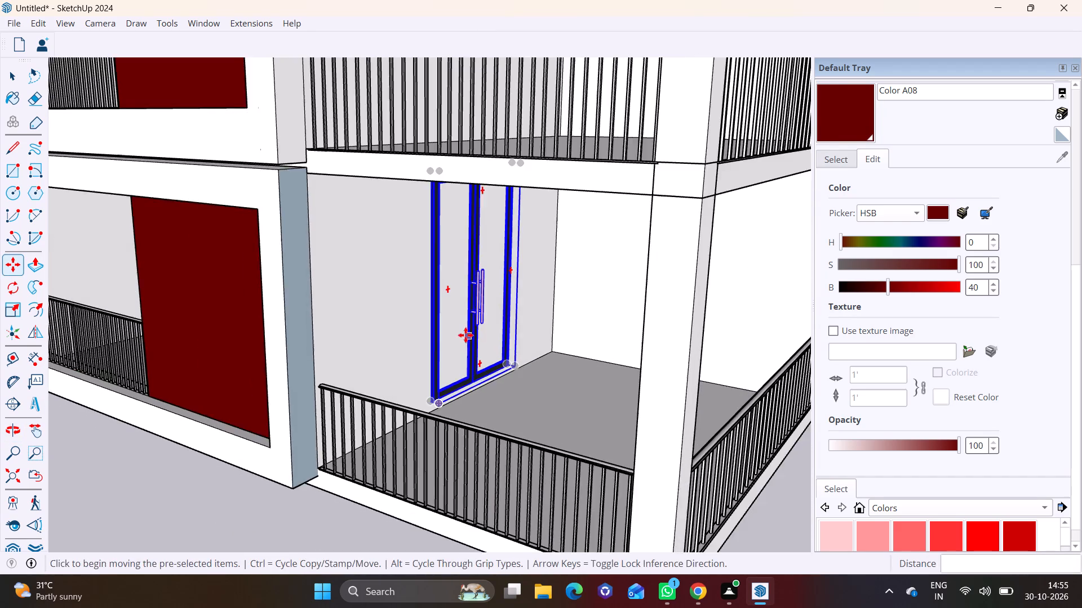
pyautogui.moveTo(465, 331); pyautogui.dragTo(476, 300, button='middle')
pyautogui.press('m')
pyautogui.click(476, 258)
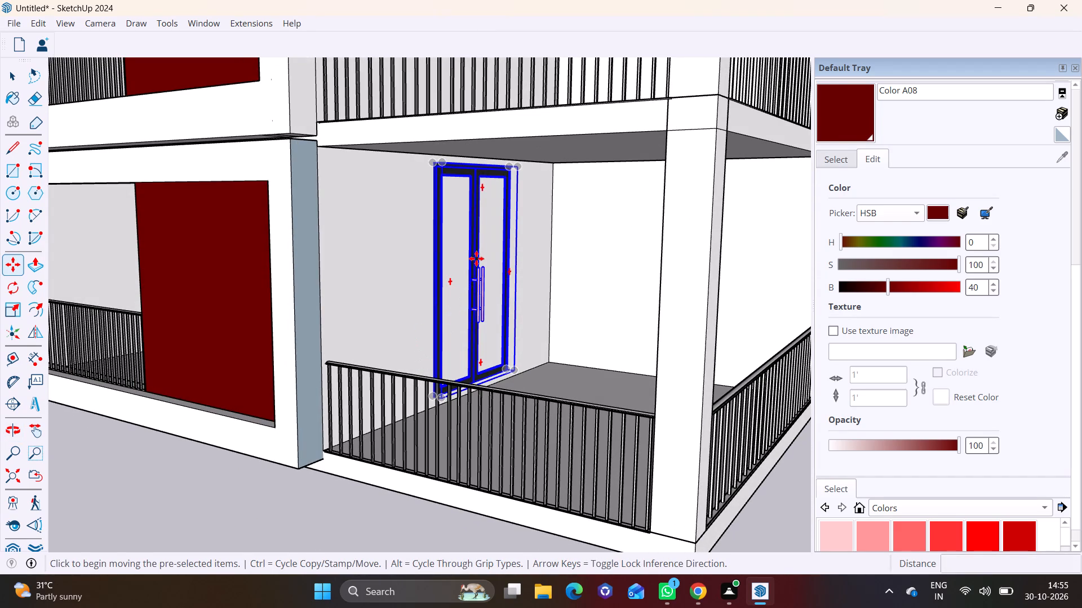
pyautogui.click(480, 267)
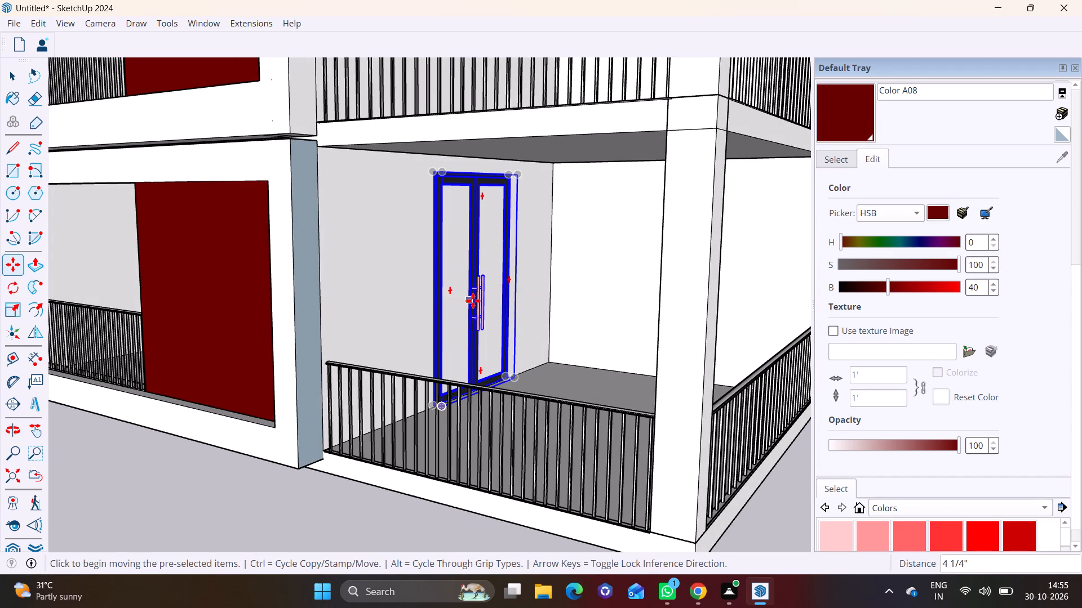
pyautogui.press('space')
pyautogui.click(548, 365)
# Copy the ground-floor glass door up into the second-floor corner bay, about 15' from the original.
pyautogui.moveTo(482, 311); pyautogui.dragTo(265, 312, button='middle')
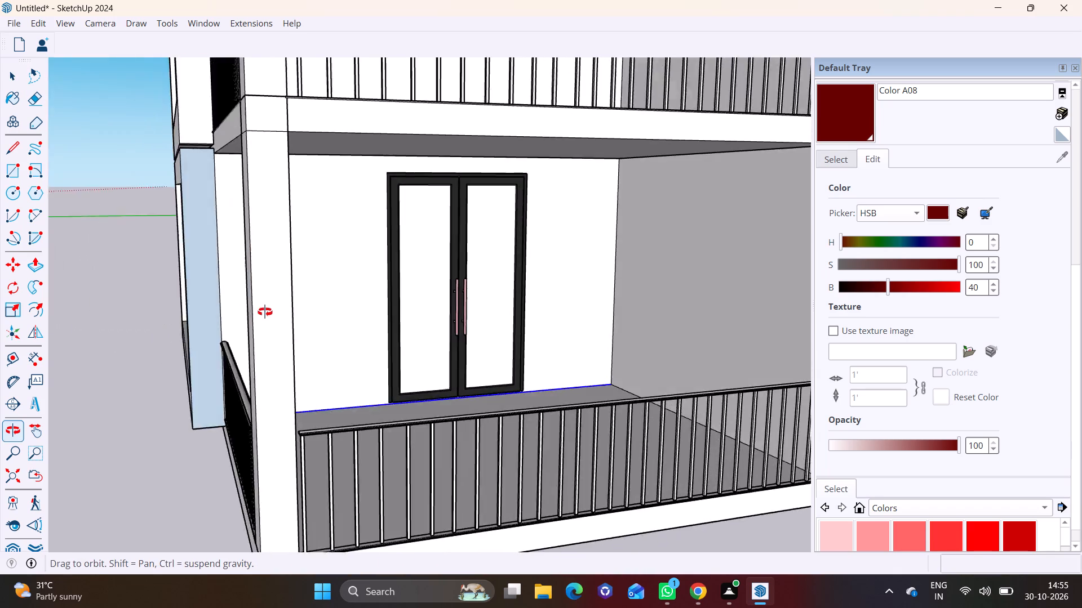
pyautogui.moveTo(265, 312); pyautogui.dragTo(240, 307, button='middle')
pyautogui.scroll(-11, 373, 338)
pyautogui.moveTo(391, 344); pyautogui.dragTo(519, 363, button='middle')
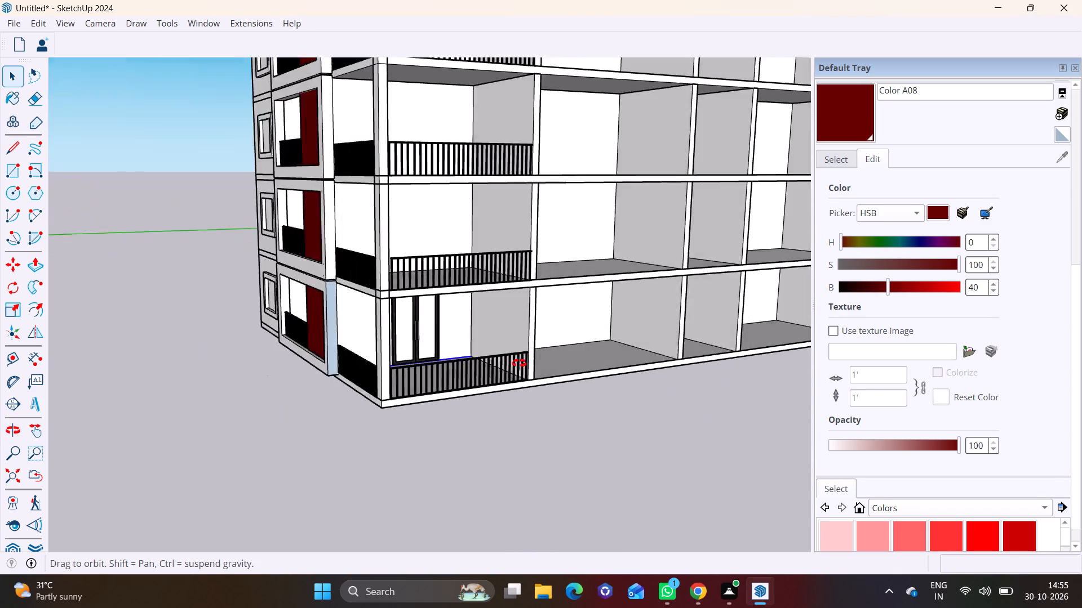
pyautogui.moveTo(519, 363); pyautogui.dragTo(601, 355, button='middle')
pyautogui.scroll(6, 447, 332)
pyautogui.keyDown('shift'); pyautogui.moveTo(447, 332); pyautogui.dragTo(469, 445, button='middle'); pyautogui.keyUp('shift')
pyautogui.moveTo(478, 437); pyautogui.dragTo(492, 426, button='middle')
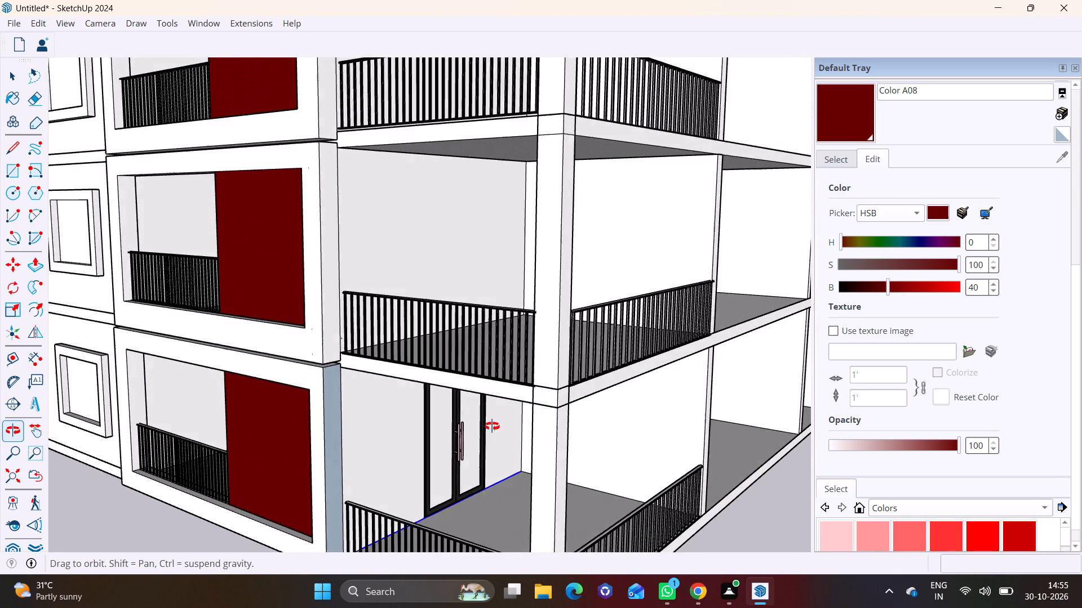
pyautogui.moveTo(492, 426); pyautogui.dragTo(493, 426, button='middle')
pyautogui.click(463, 428)
pyautogui.press('m')
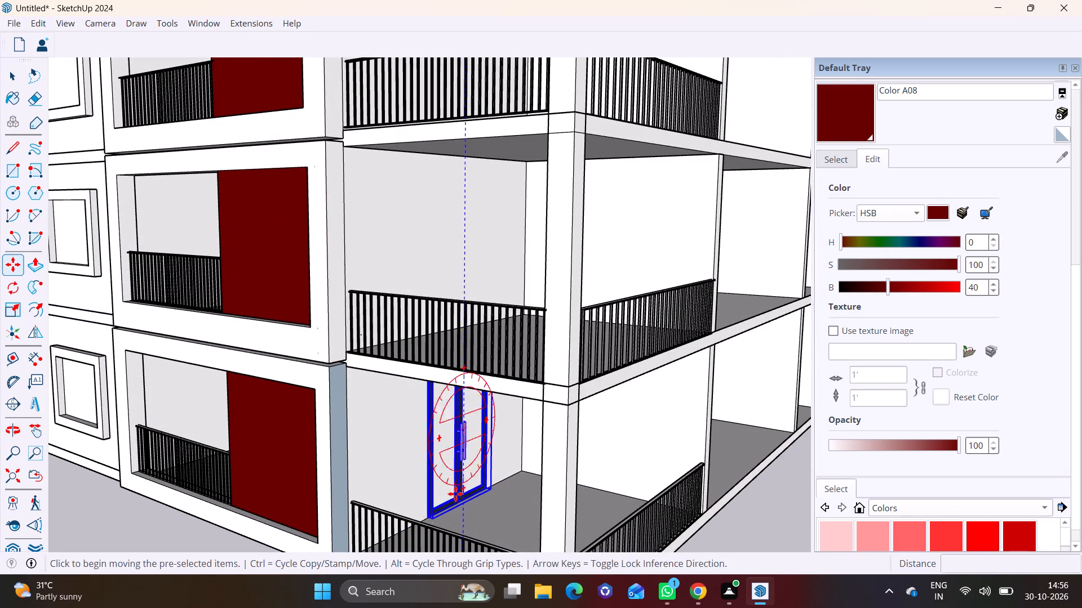
pyautogui.click(435, 512)
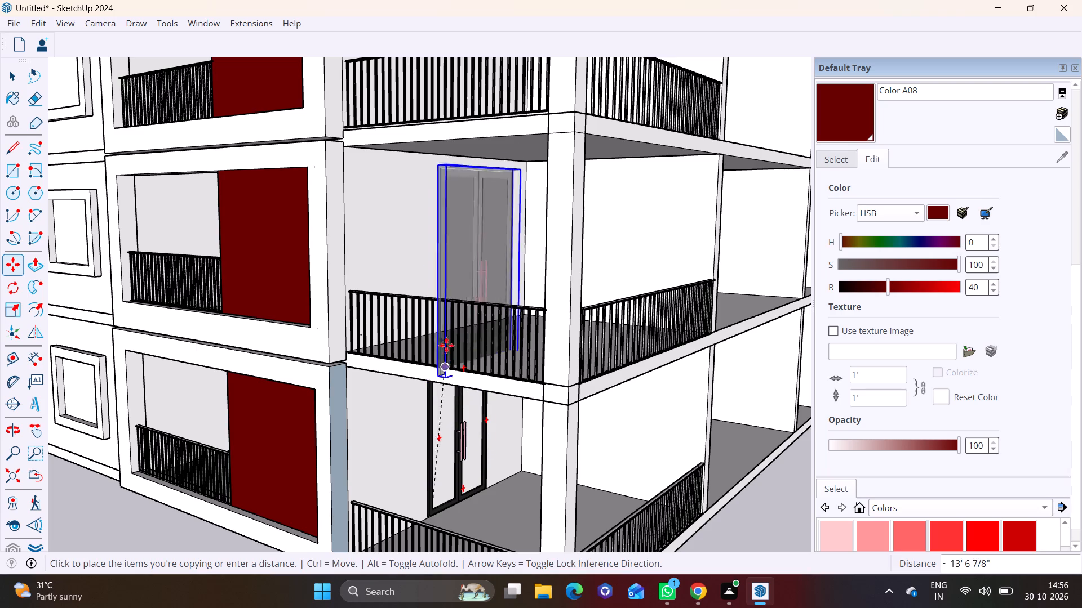
pyautogui.scroll(7, 444, 345)
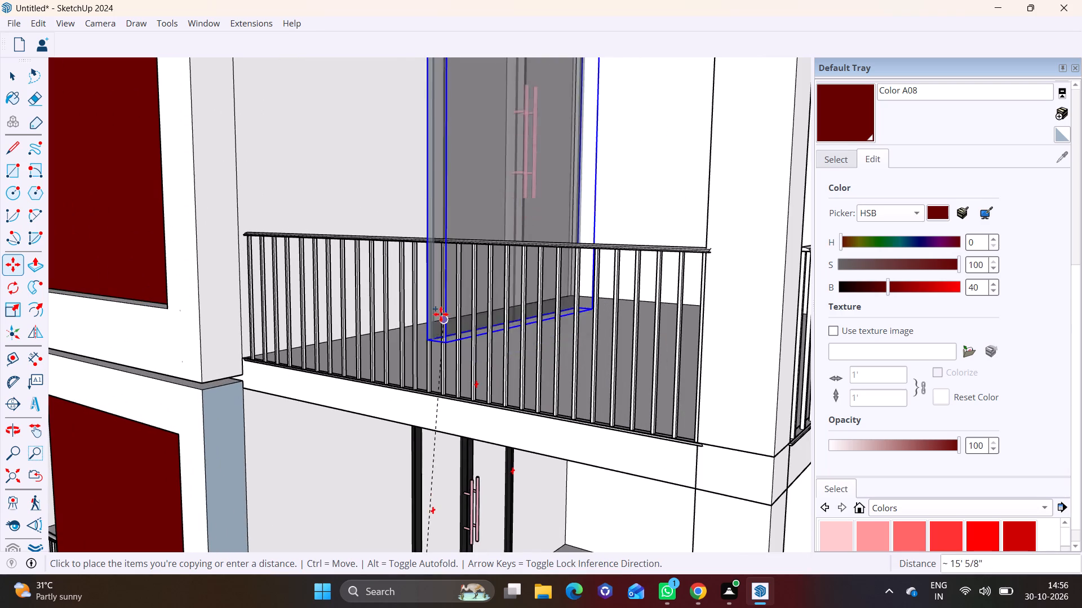
pyautogui.click(410, 315)
# Move the second-floor glass door about 7' 2" so its bottom corner meets the inner wall's floor edge.
pyautogui.scroll(1, 549, 338)
pyautogui.moveTo(549, 338); pyautogui.dragTo(215, 389, button='middle')
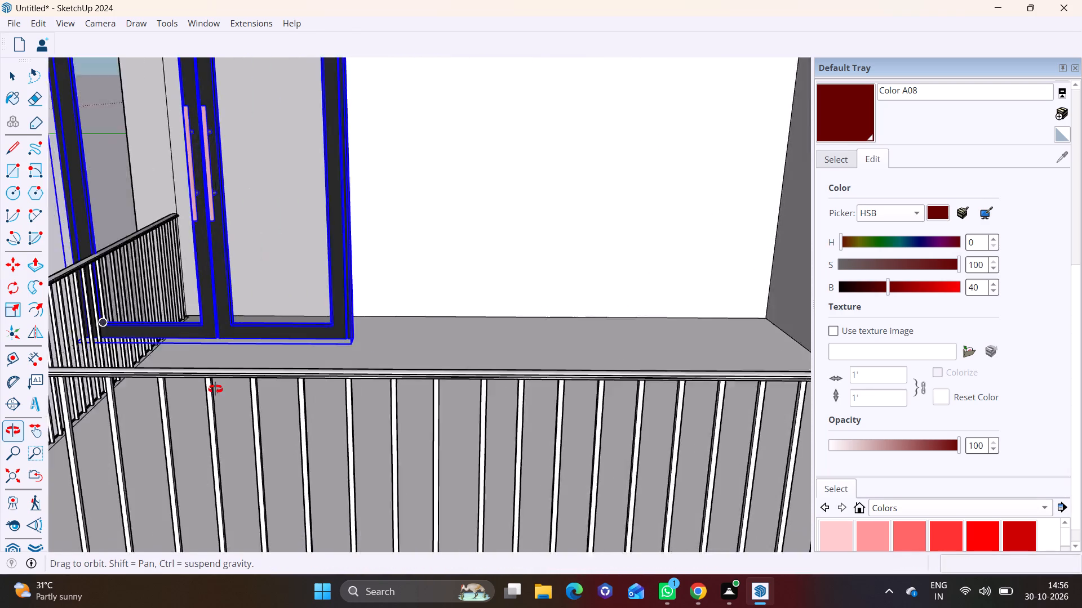
pyautogui.moveTo(215, 389); pyautogui.dragTo(129, 390, button='middle')
pyautogui.click(282, 328)
pyautogui.click(536, 331)
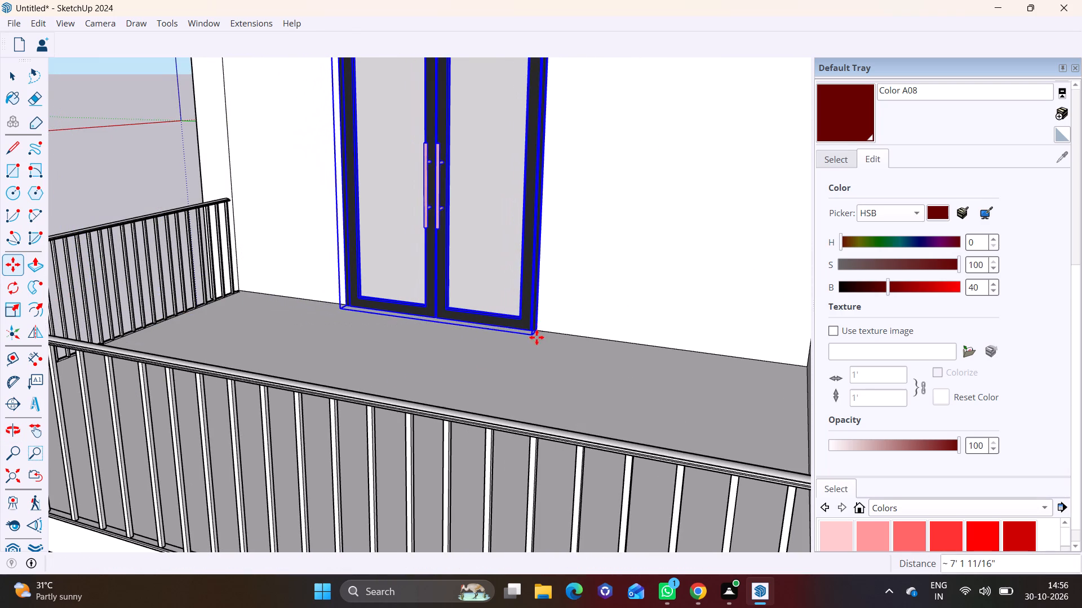
# Shift the second-floor glass door sideways along the inner wall to line it up above the ground-floor door.
pyautogui.moveTo(409, 386); pyautogui.dragTo(812, 337, button='middle')
pyautogui.scroll(-4, 610, 251)
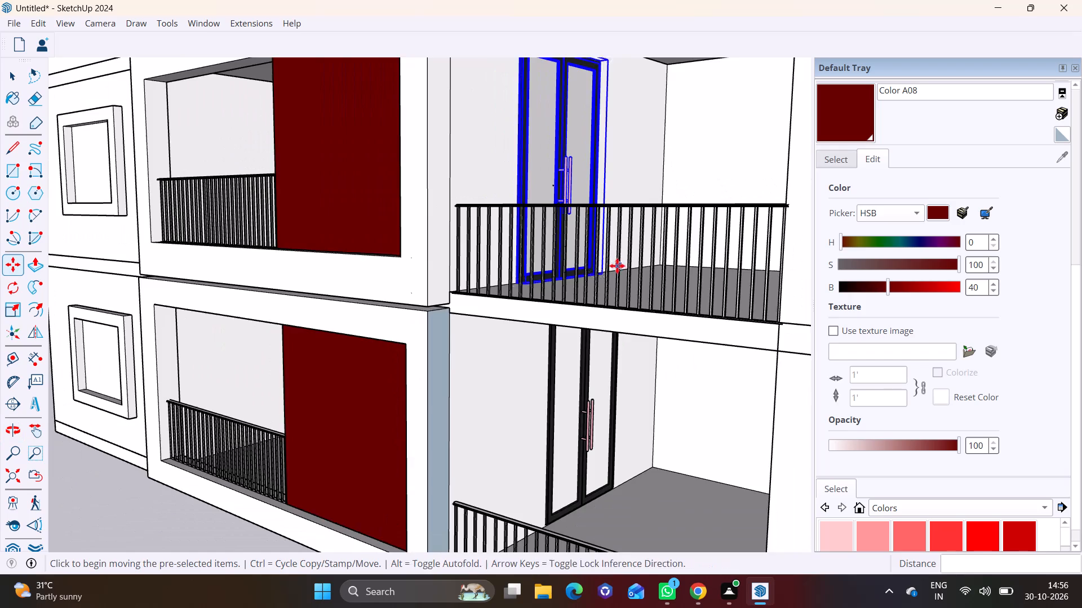
pyautogui.scroll(-2, 617, 266)
pyautogui.moveTo(636, 367); pyautogui.dragTo(354, 365, button='middle')
pyautogui.click(474, 179)
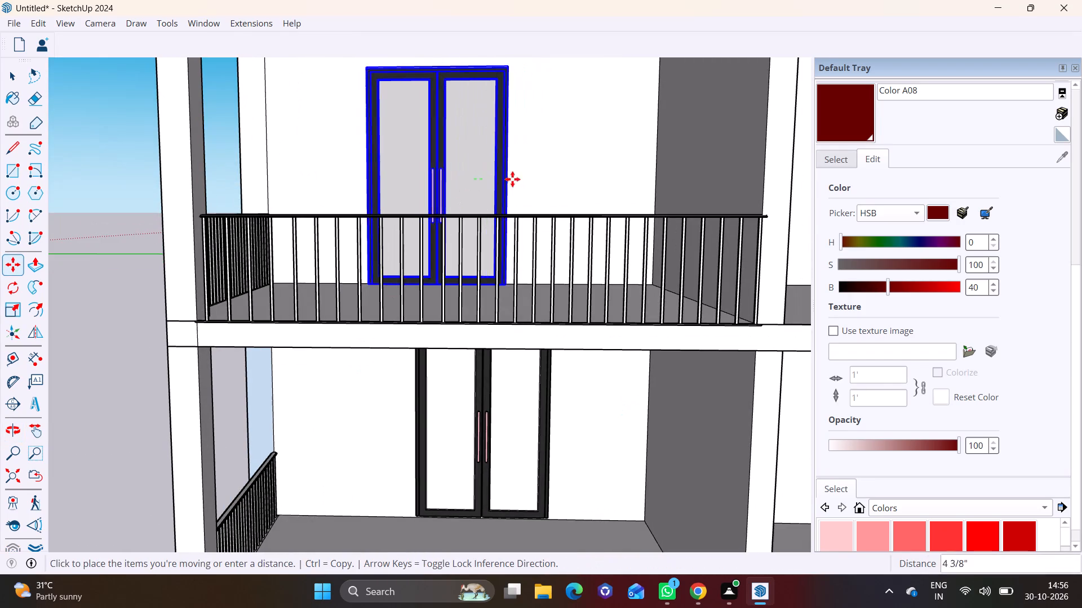
pyautogui.click(533, 179)
# Copy the second-floor glass door about 10' 9" straight up into the third-floor corner bay.
pyautogui.scroll(-5, 544, 162)
pyautogui.keyDown('shift'); pyautogui.moveTo(555, 191); pyautogui.dragTo(535, 442, button='middle'); pyautogui.keyUp('shift')
pyautogui.click(534, 436)
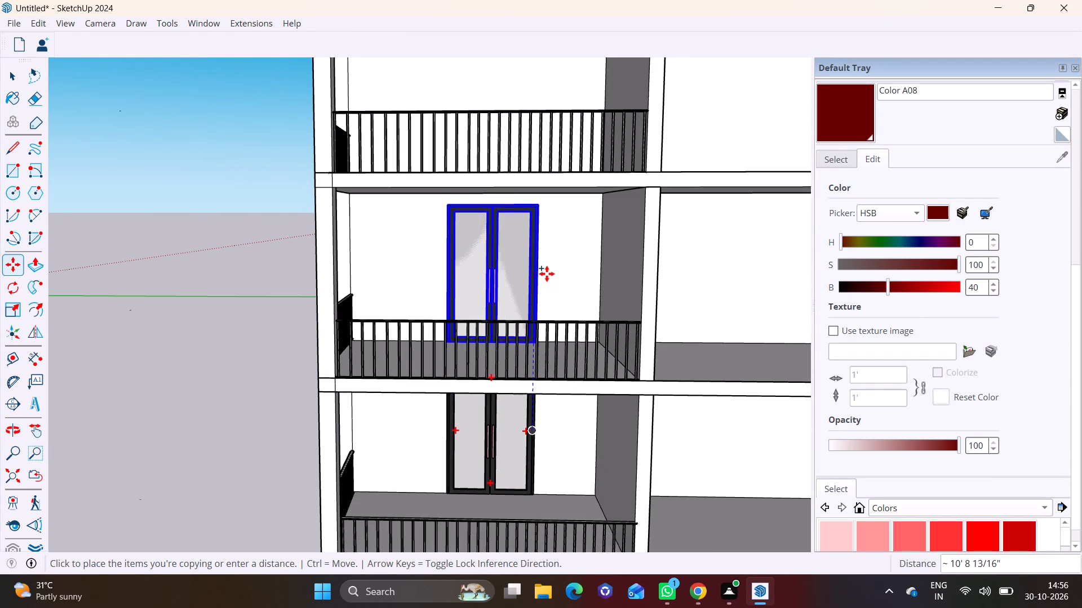
pyautogui.click(547, 278)
# Place the glass door copy in the third-floor corner bay, lined up directly above the second-floor door.
pyautogui.click(547, 284)
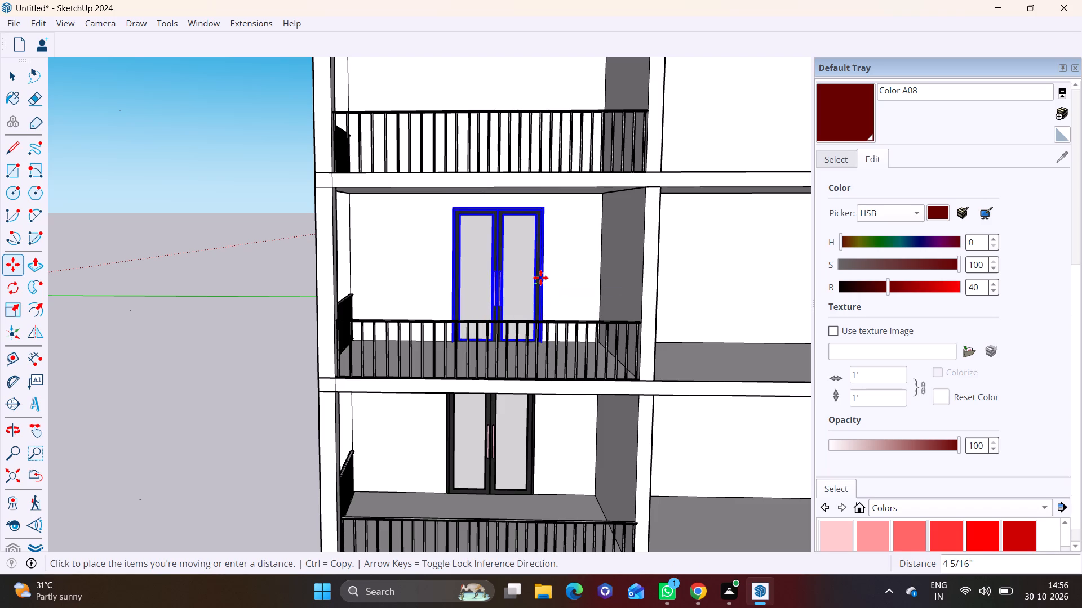
pyautogui.scroll(2, 536, 275)
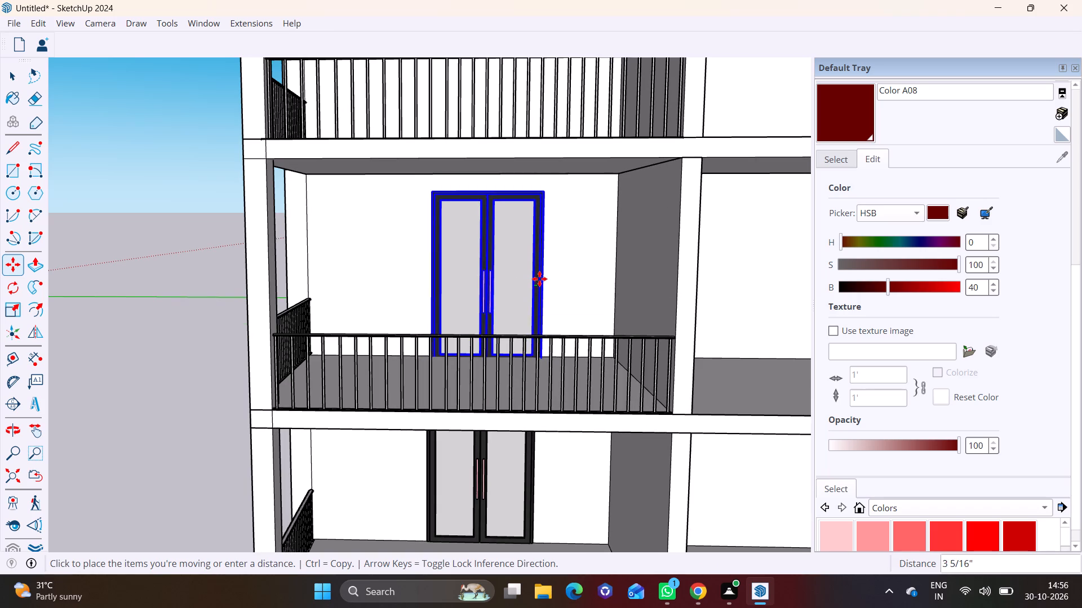
pyautogui.click(536, 278)
# Copy the third-floor glass door straight up into the fourth-floor corner bay.
pyautogui.click(534, 283)
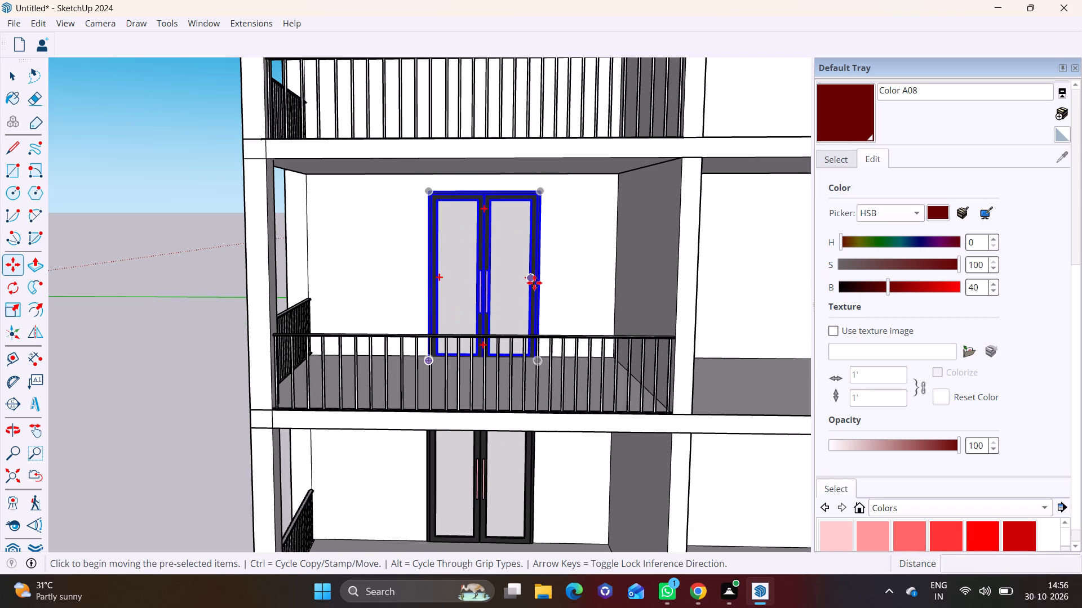
pyautogui.keyDown('shift'); pyautogui.moveTo(527, 182); pyautogui.dragTo(526, 432, button='middle'); pyautogui.keyUp('shift')
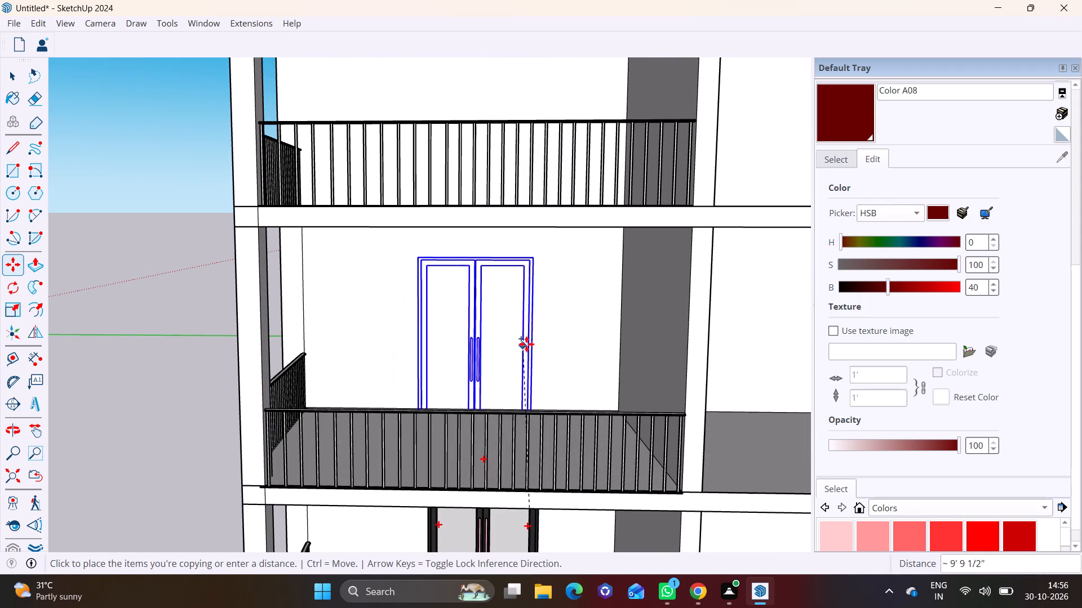
pyautogui.moveTo(526, 338); pyautogui.dragTo(525, 285, button='middle')
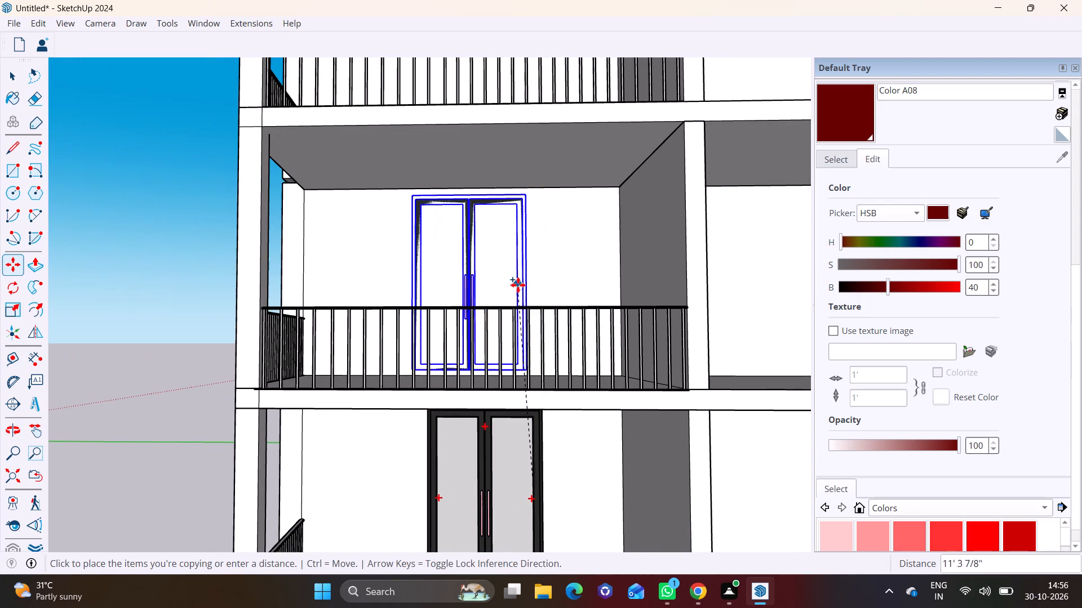
pyautogui.click(529, 289)
pyautogui.click(529, 289)
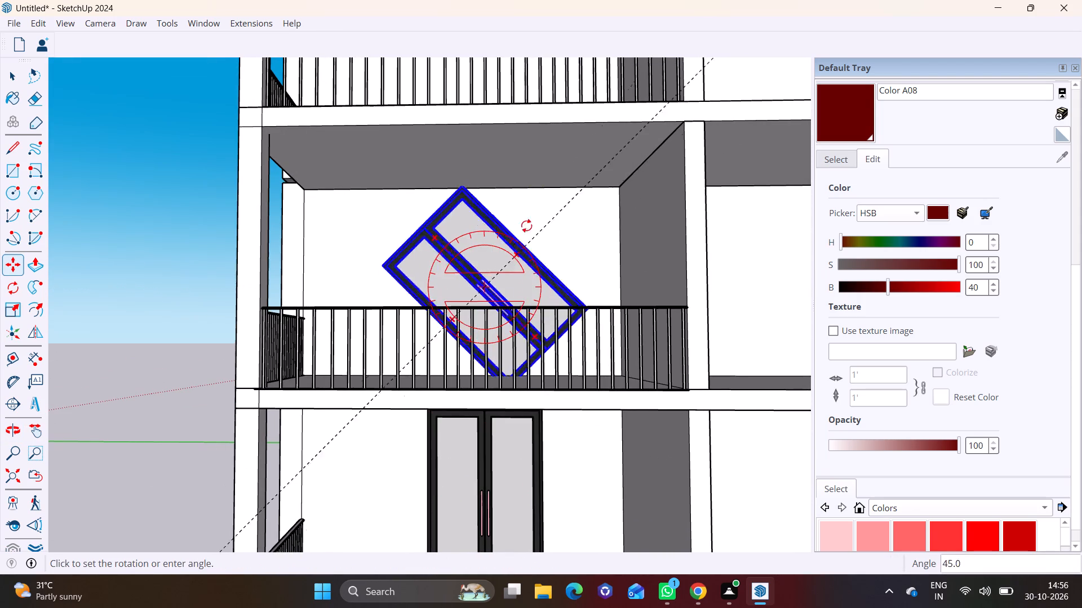
pyautogui.press('Escape')
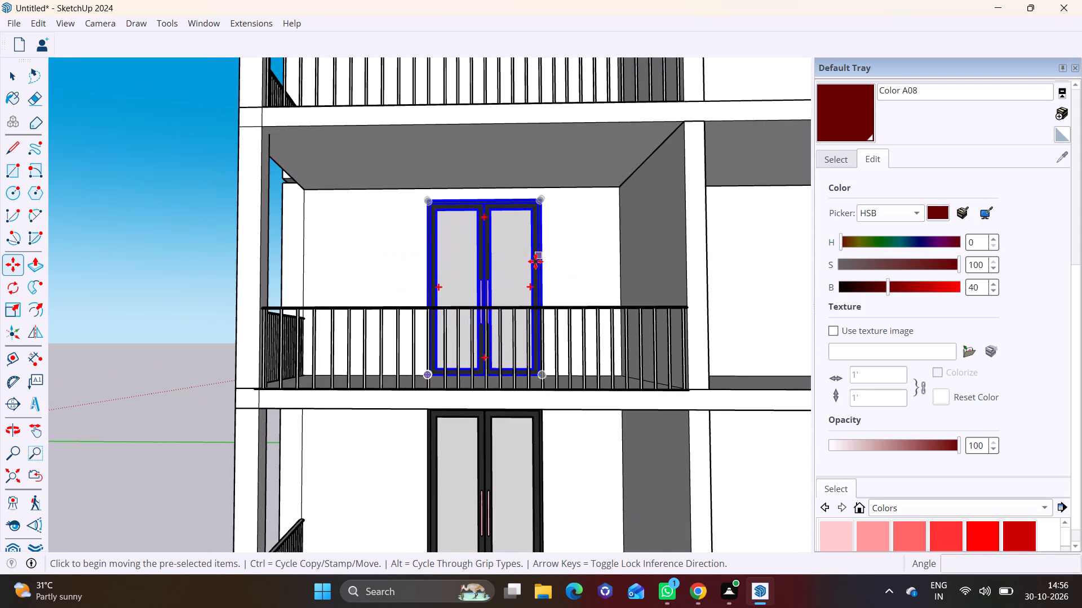
# Copy the fourth-floor glass door about 11' 2" straight up into the top-floor corner bay.
pyautogui.click(536, 265)
pyautogui.press('m')
pyautogui.click(536, 265)
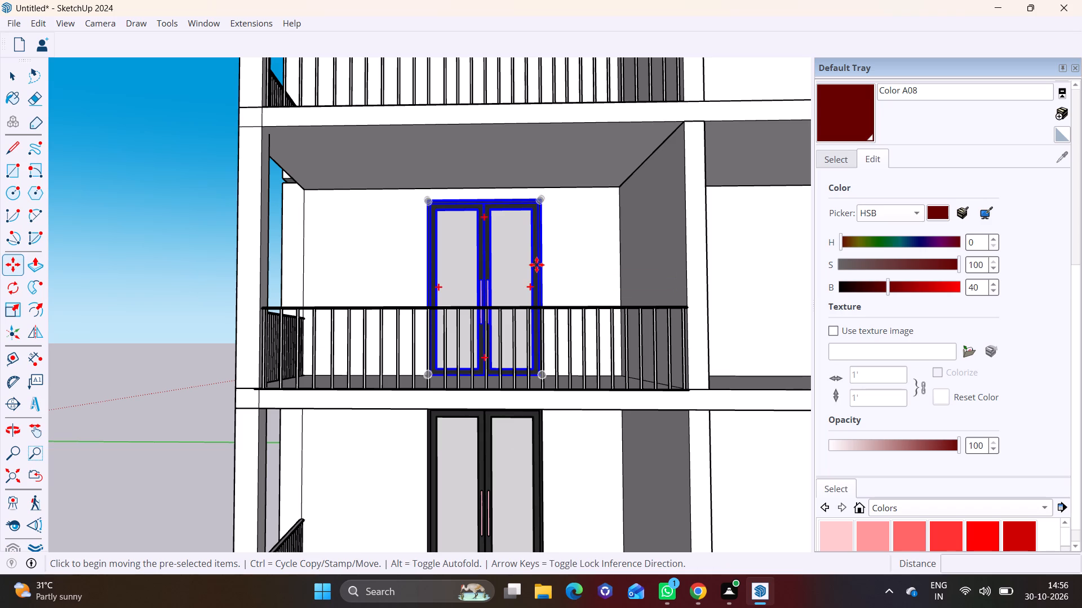
pyautogui.keyDown('shift'); pyautogui.moveTo(542, 202); pyautogui.dragTo(531, 573, button='middle'); pyautogui.keyUp('shift')
pyautogui.keyDown('shift'); pyautogui.moveTo(530, 565); pyautogui.dragTo(541, 483, button='middle'); pyautogui.keyUp('shift')
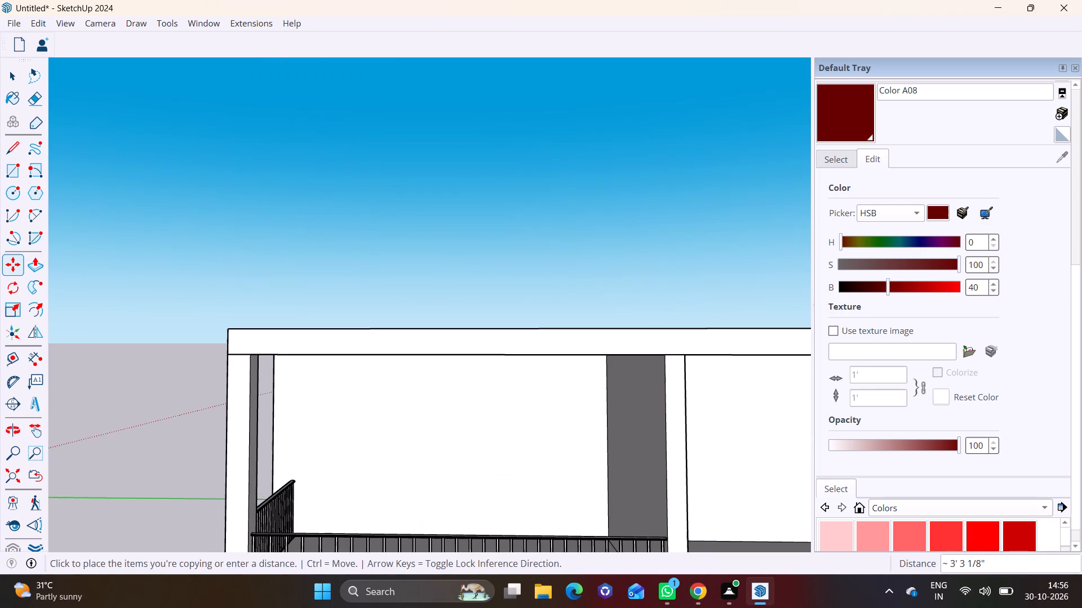
pyautogui.keyDown('shift'); pyautogui.moveTo(541, 483); pyautogui.dragTo(541, 482, button='middle'); pyautogui.keyUp('shift')
pyautogui.keyDown('shift'); pyautogui.moveTo(505, 536); pyautogui.dragTo(522, 470, button='middle'); pyautogui.keyUp('shift')
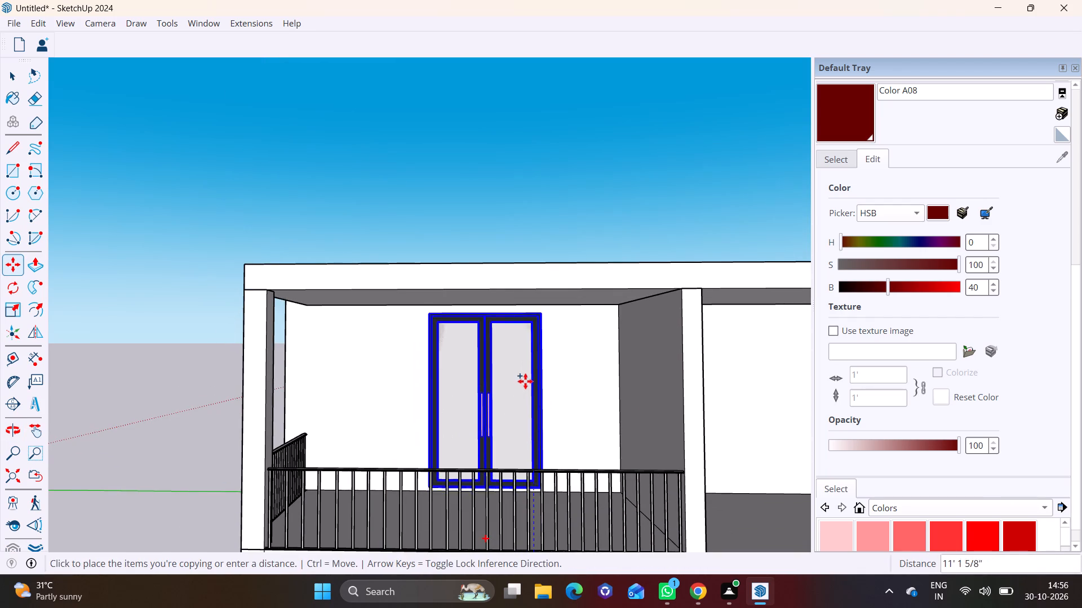
pyautogui.click(525, 382)
pyautogui.press('space')
pyautogui.click(208, 385)
# Examine the building from several angles to check the stacked glass doors, railings and facades on all floors.
pyautogui.moveTo(395, 486); pyautogui.dragTo(506, 504, button='middle')
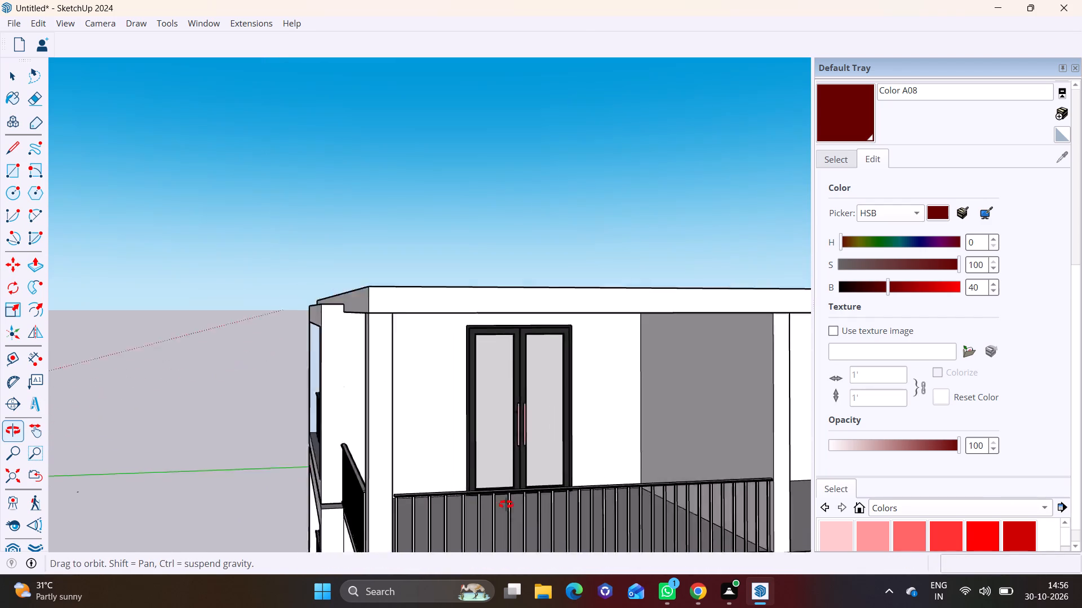
pyautogui.moveTo(506, 504); pyautogui.dragTo(664, 506, button='middle')
pyautogui.scroll(-11, 639, 485)
pyautogui.keyDown('shift'); pyautogui.moveTo(641, 485); pyautogui.dragTo(391, 298, button='middle'); pyautogui.keyUp('shift')
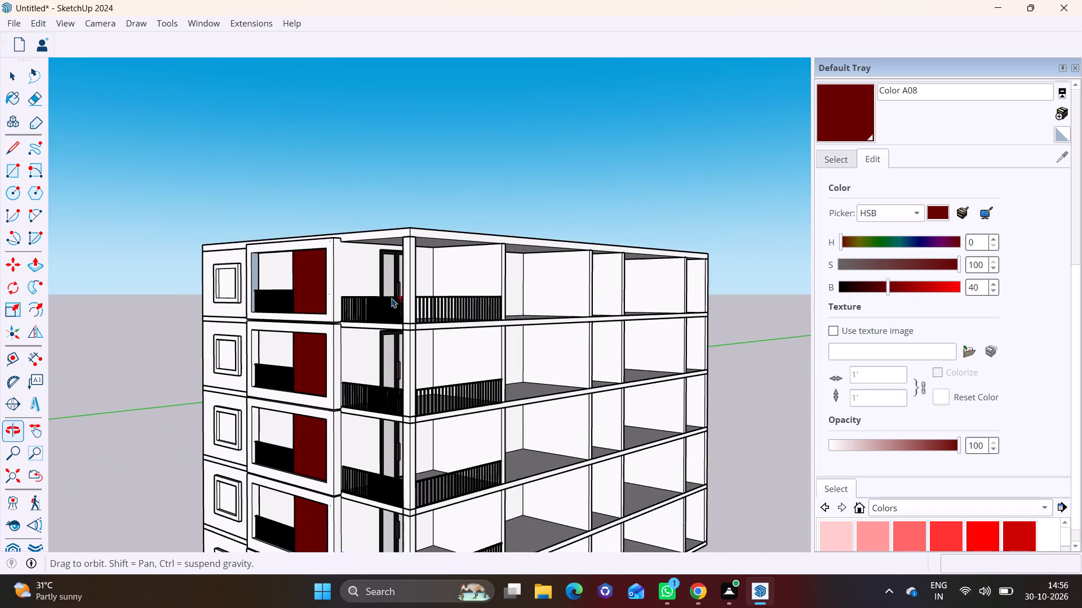
pyautogui.keyDown('shift'); pyautogui.moveTo(391, 298); pyautogui.dragTo(394, 298, button='middle'); pyautogui.keyUp('shift')
pyautogui.moveTo(417, 408); pyautogui.dragTo(393, 327, button='middle')
pyautogui.moveTo(433, 445); pyautogui.dragTo(333, 464, button='middle')
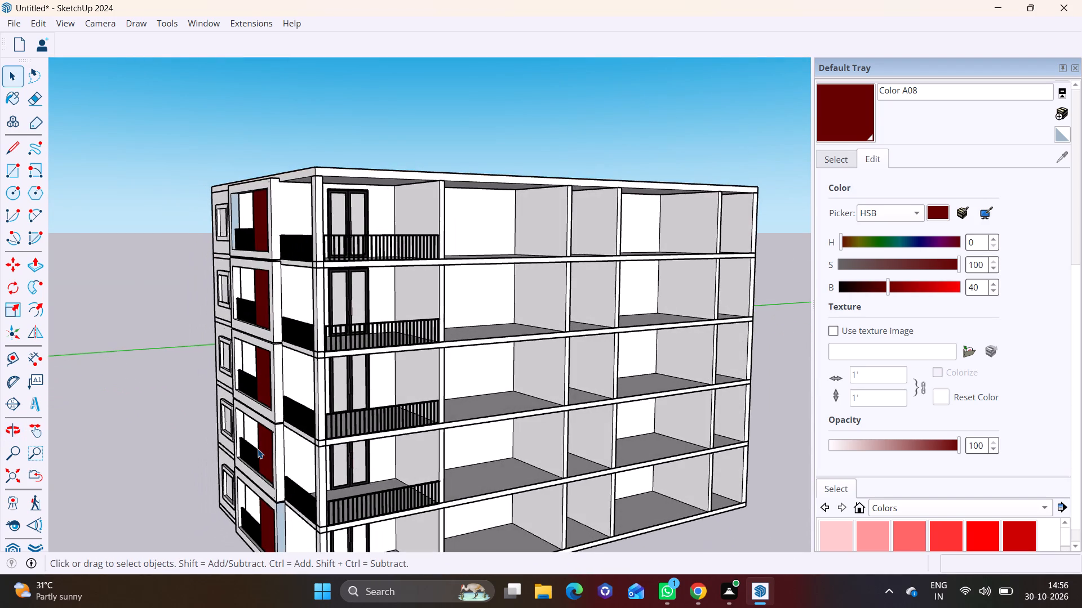
pyautogui.scroll(-9, 258, 449)
pyautogui.keyDown('shift'); pyautogui.moveTo(260, 443); pyautogui.dragTo(166, 458, button='middle'); pyautogui.keyUp('shift')
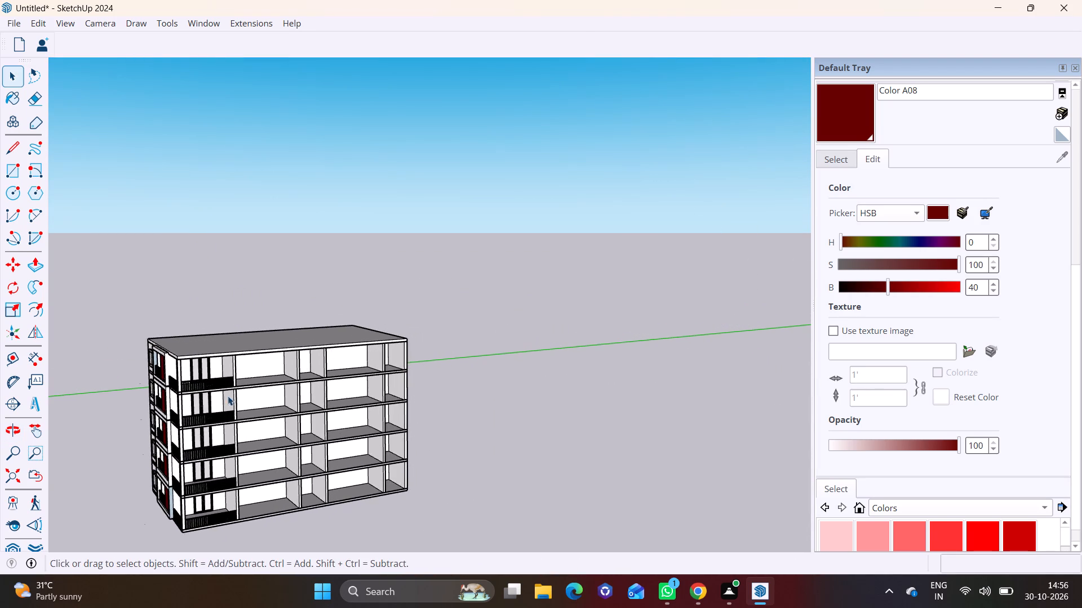
pyautogui.scroll(9, 241, 379)
pyautogui.moveTo(247, 381); pyautogui.dragTo(144, 358, button='middle')
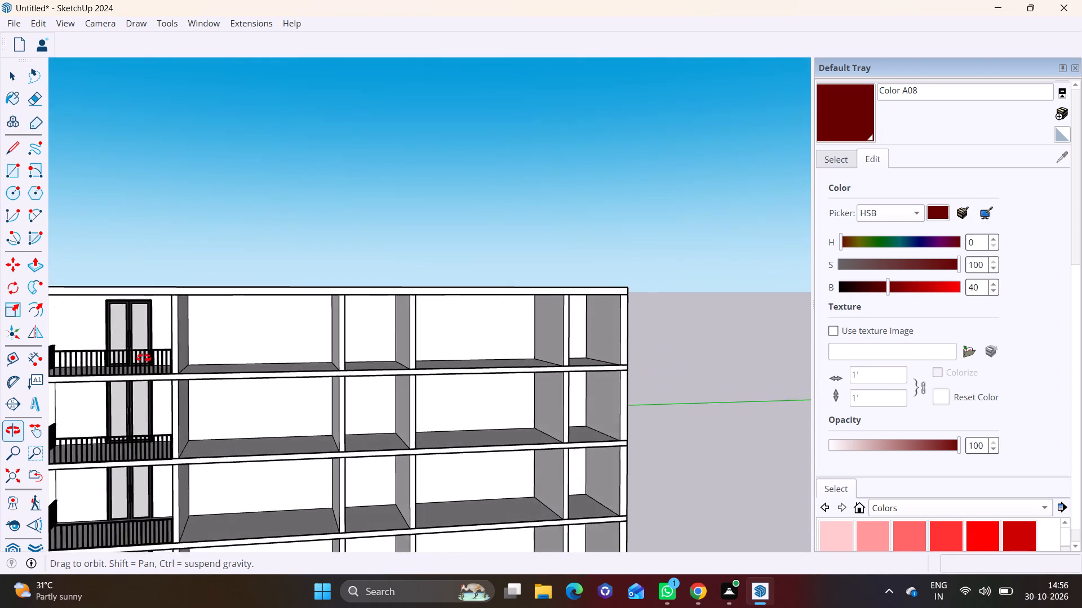
pyautogui.moveTo(144, 358); pyautogui.dragTo(535, 395, button='middle')
pyautogui.scroll(-5, 288, 411)
pyautogui.moveTo(282, 411); pyautogui.dragTo(192, 378, button='middle')
pyautogui.scroll(-5, 211, 374)
pyautogui.keyDown('shift'); pyautogui.moveTo(269, 367); pyautogui.dragTo(410, 326, button='middle'); pyautogui.keyUp('shift')
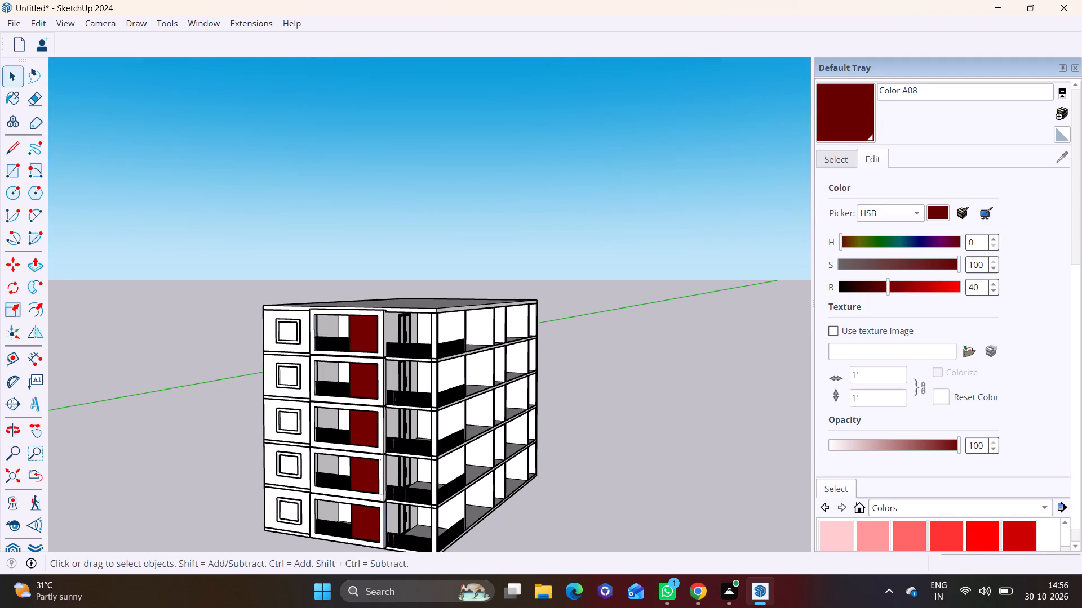
# Paint the window-bay walls of the top three floors and the slab bands between them grey with Color M05.
pyautogui.scroll(-20, 926, 517)
pyautogui.scroll(-2, 926, 517)
pyautogui.scroll(1, 926, 526)
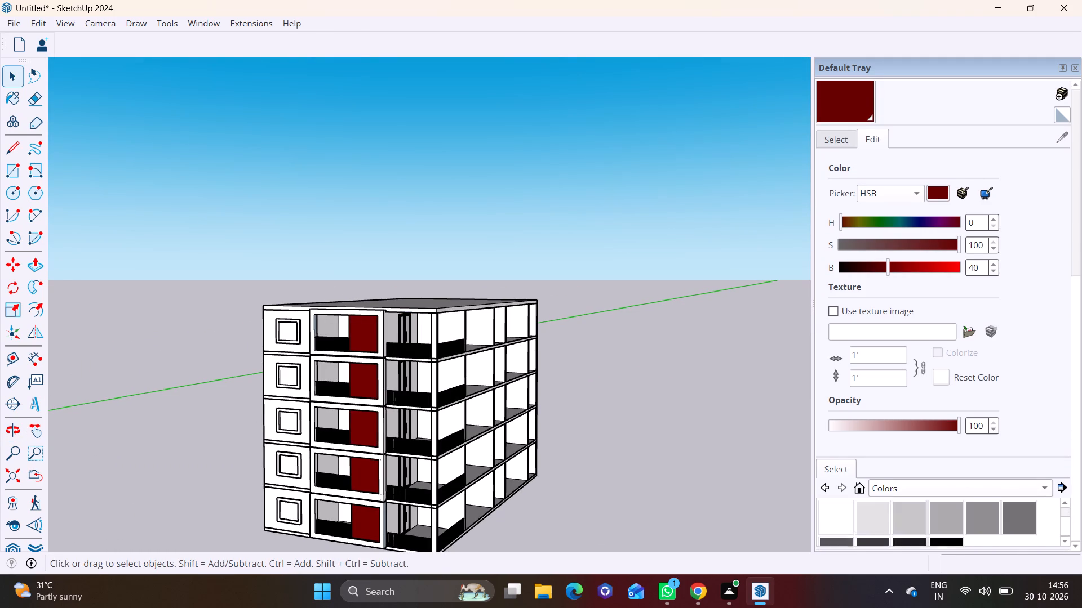
pyautogui.scroll(1, 926, 526)
pyautogui.click(1030, 540)
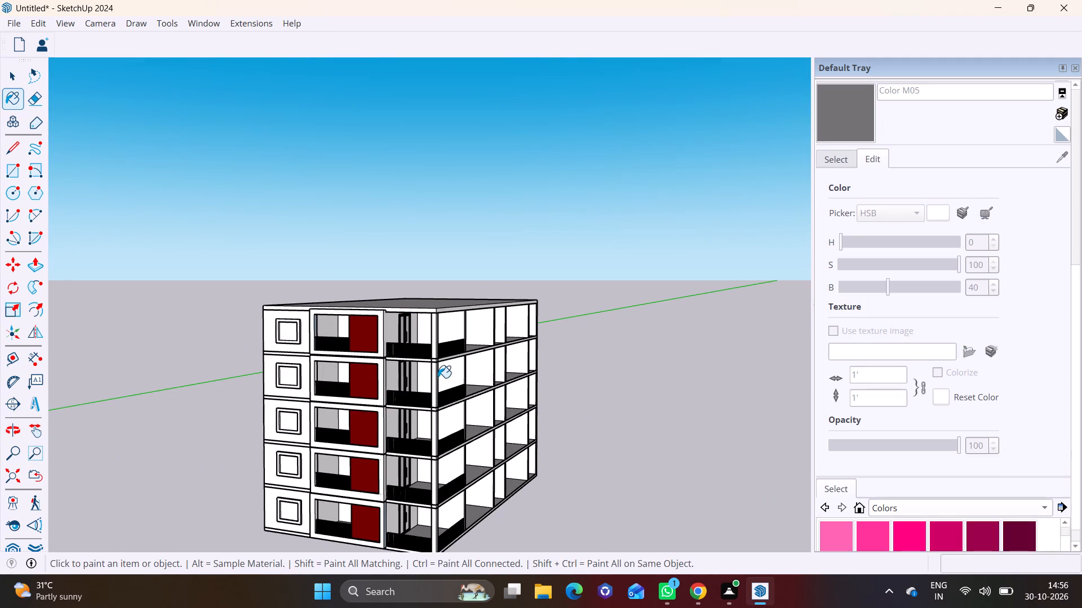
pyautogui.scroll(1, 409, 365)
pyautogui.click(295, 324)
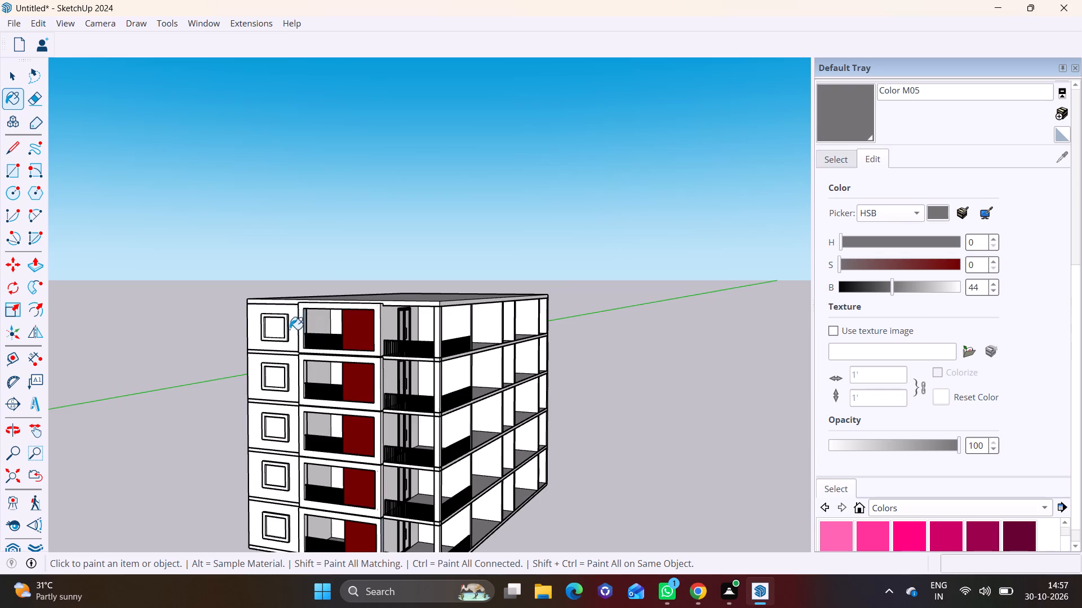
pyautogui.scroll(7, 283, 373)
pyautogui.click(297, 365)
pyautogui.click(307, 444)
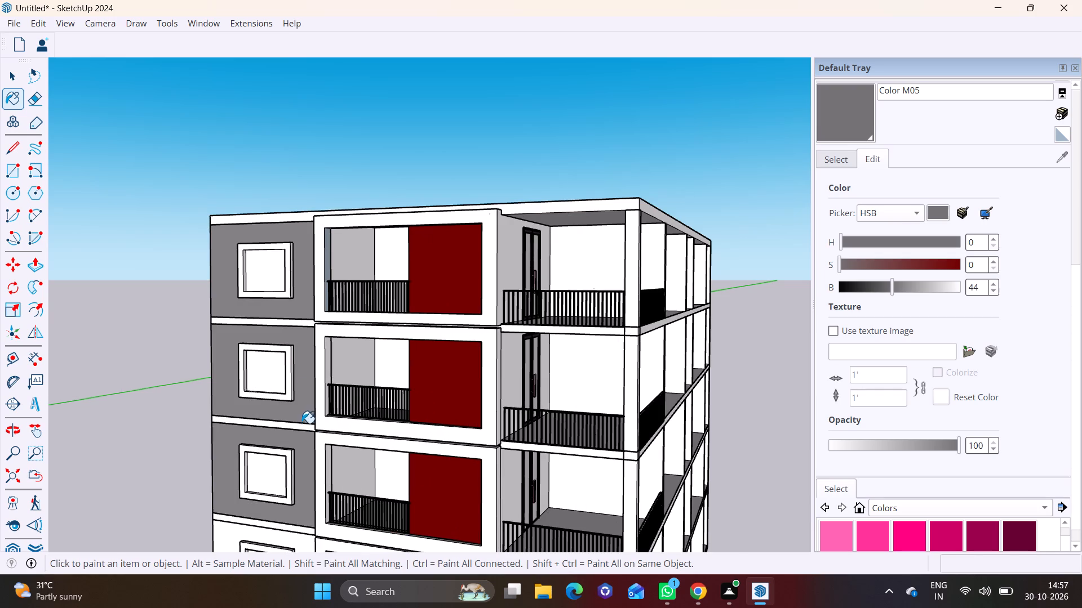
pyautogui.click(300, 426)
pyautogui.click(285, 322)
pyautogui.scroll(-2, 292, 396)
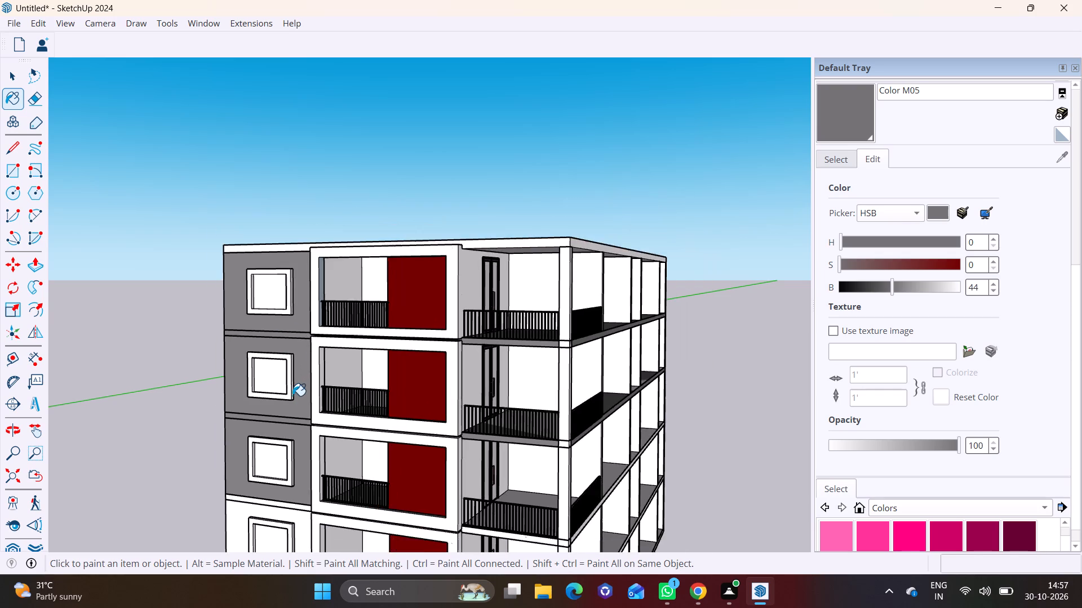
# Paint the window-bay walls of the lower two floors and the slab bands above them with the same Color M05 grey.
pyautogui.scroll(-2, 292, 396)
pyautogui.moveTo(298, 417); pyautogui.dragTo(312, 239, button='middle')
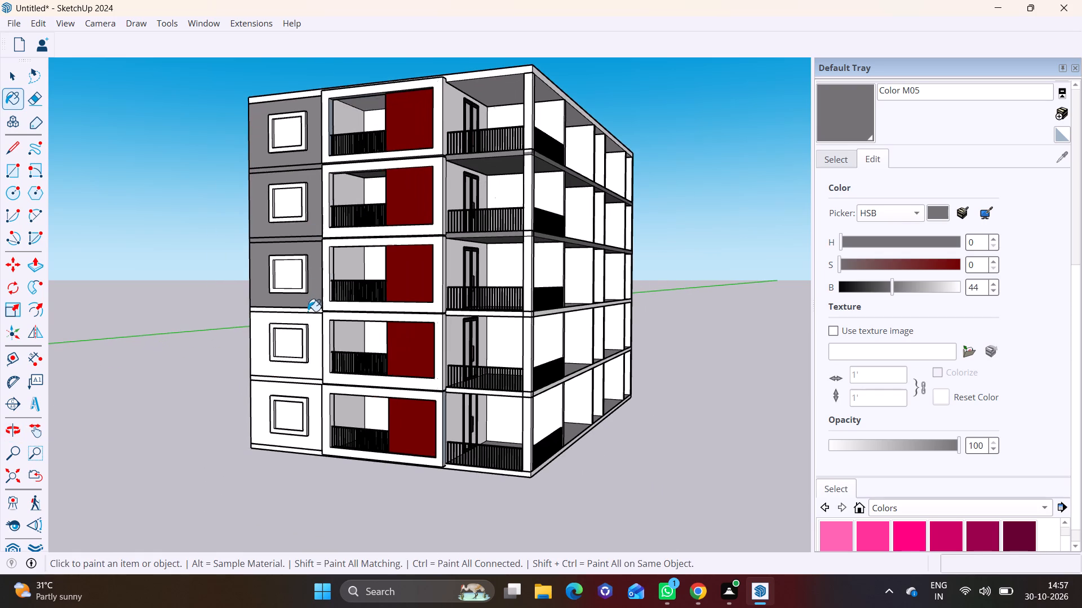
pyautogui.click(308, 311)
pyautogui.click(312, 324)
pyautogui.click(304, 382)
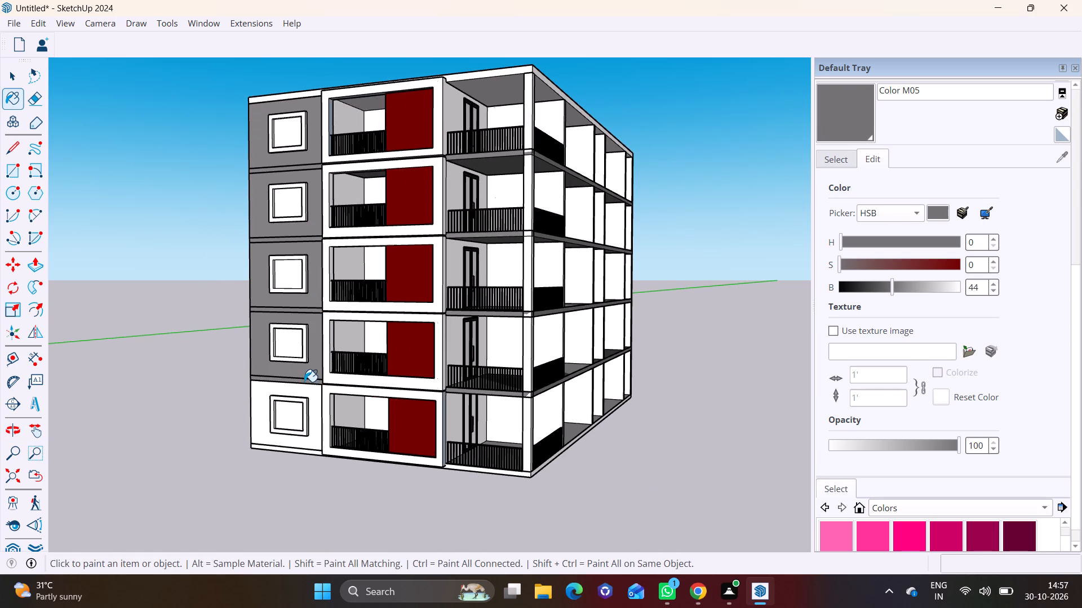
pyautogui.click(311, 401)
pyautogui.scroll(8, 311, 401)
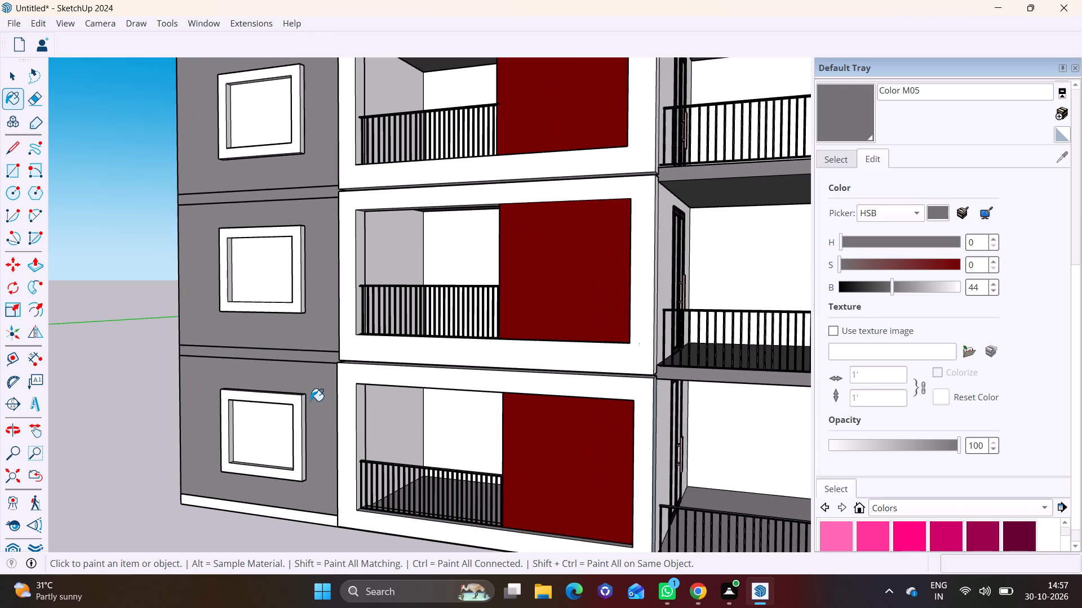
pyautogui.keyDown('shift'); pyautogui.moveTo(321, 403); pyautogui.dragTo(330, 382, button='middle'); pyautogui.keyUp('shift')
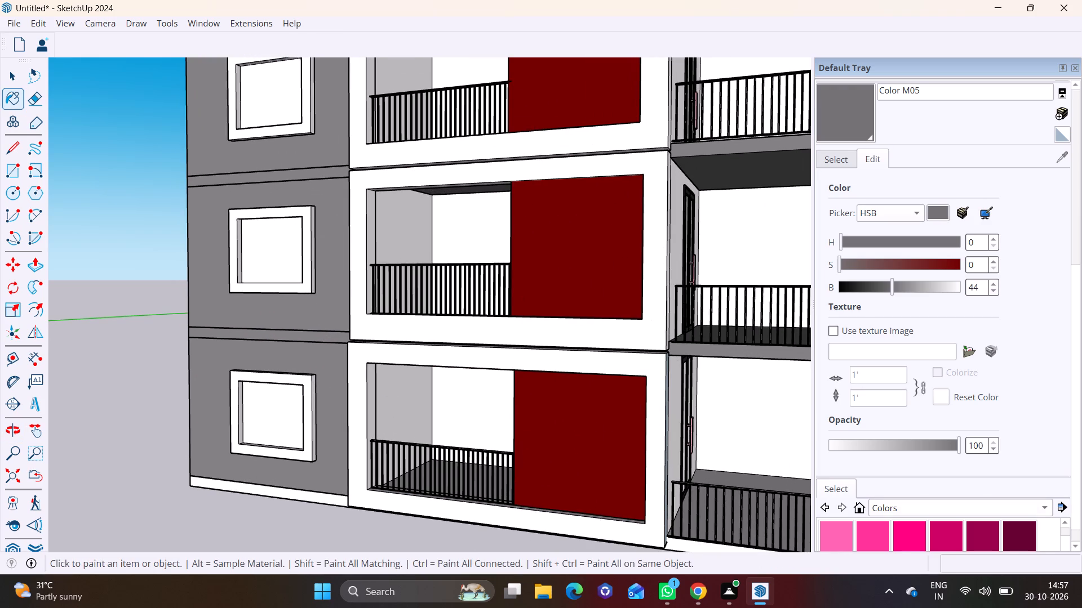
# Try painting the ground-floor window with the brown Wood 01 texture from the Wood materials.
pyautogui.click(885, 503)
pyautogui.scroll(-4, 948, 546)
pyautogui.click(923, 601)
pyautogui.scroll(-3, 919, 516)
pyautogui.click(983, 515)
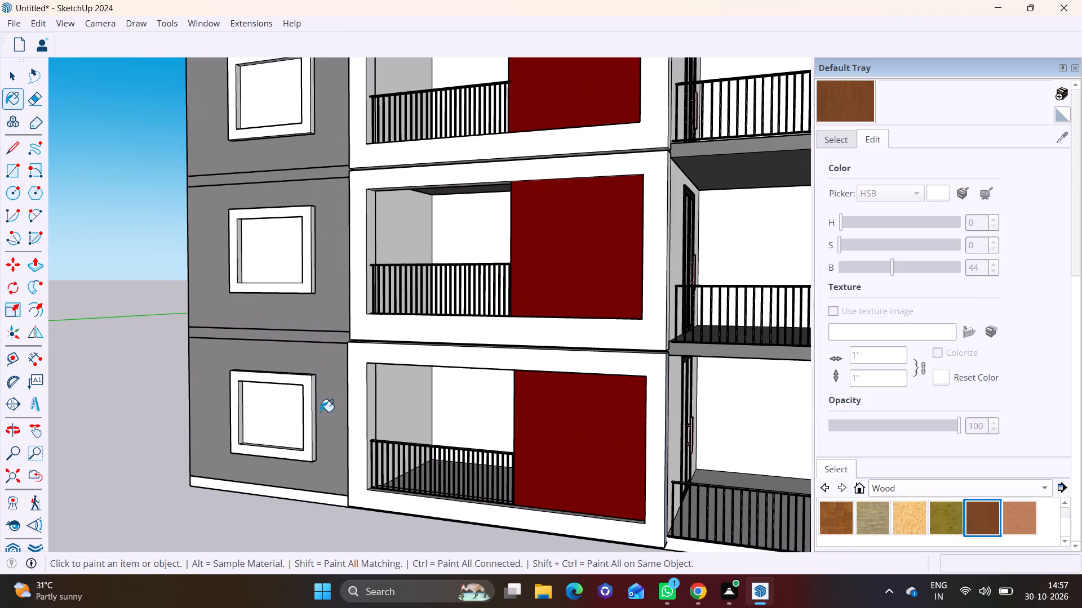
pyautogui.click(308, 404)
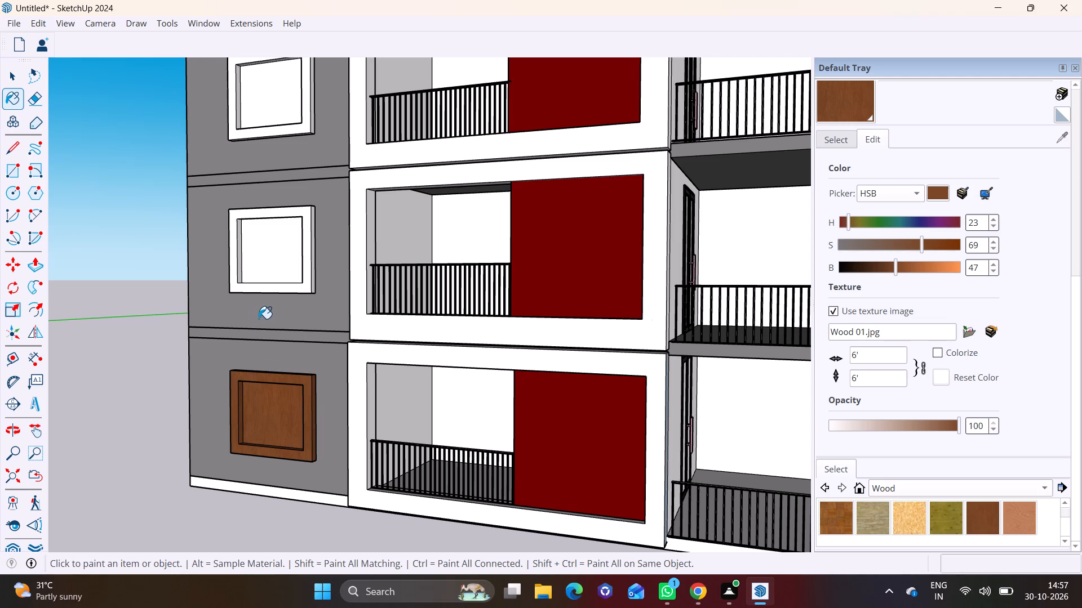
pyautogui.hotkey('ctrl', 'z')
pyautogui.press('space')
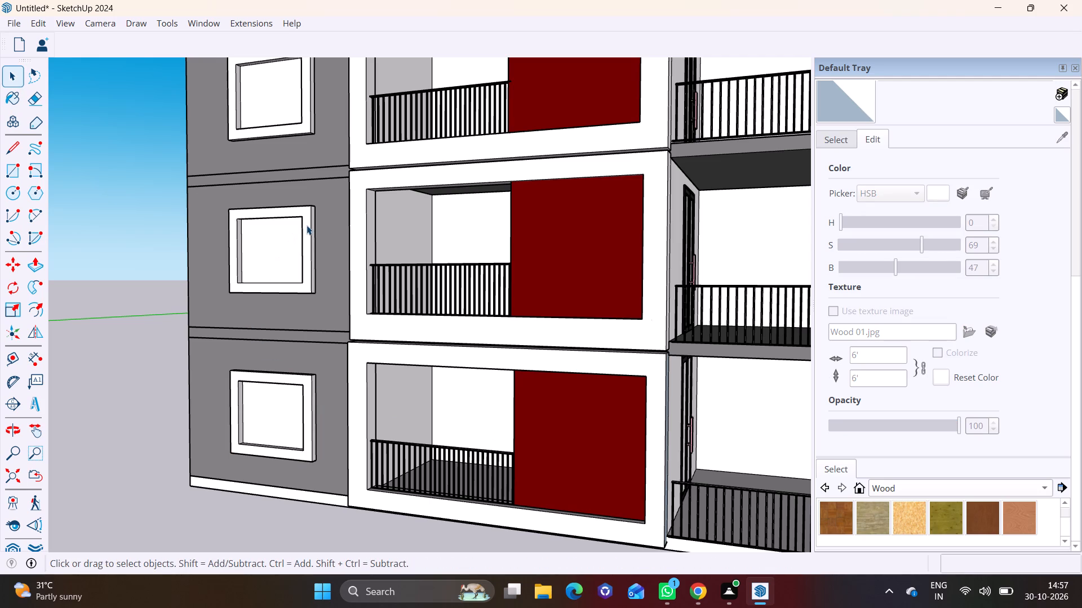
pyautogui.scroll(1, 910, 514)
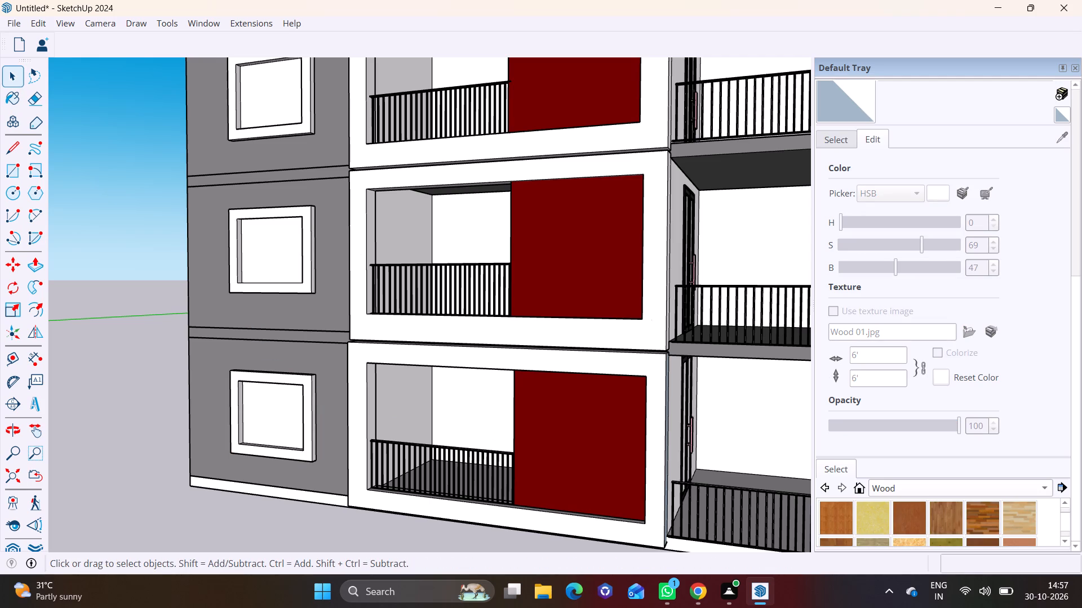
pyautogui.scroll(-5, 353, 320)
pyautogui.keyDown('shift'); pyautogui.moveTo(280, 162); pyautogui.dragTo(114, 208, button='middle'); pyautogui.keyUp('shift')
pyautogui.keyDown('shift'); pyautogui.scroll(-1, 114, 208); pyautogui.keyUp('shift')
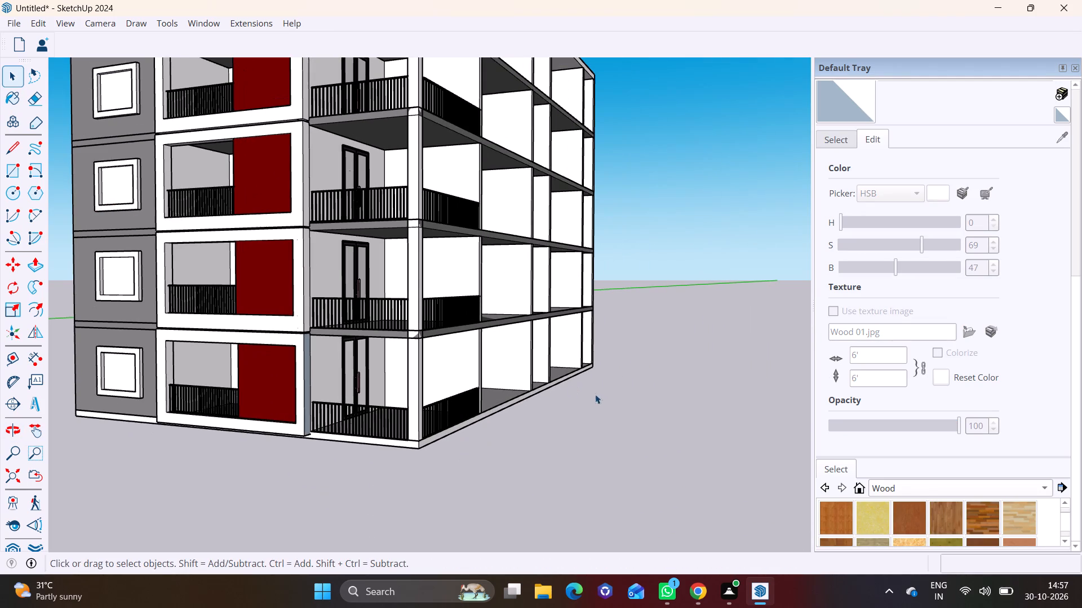
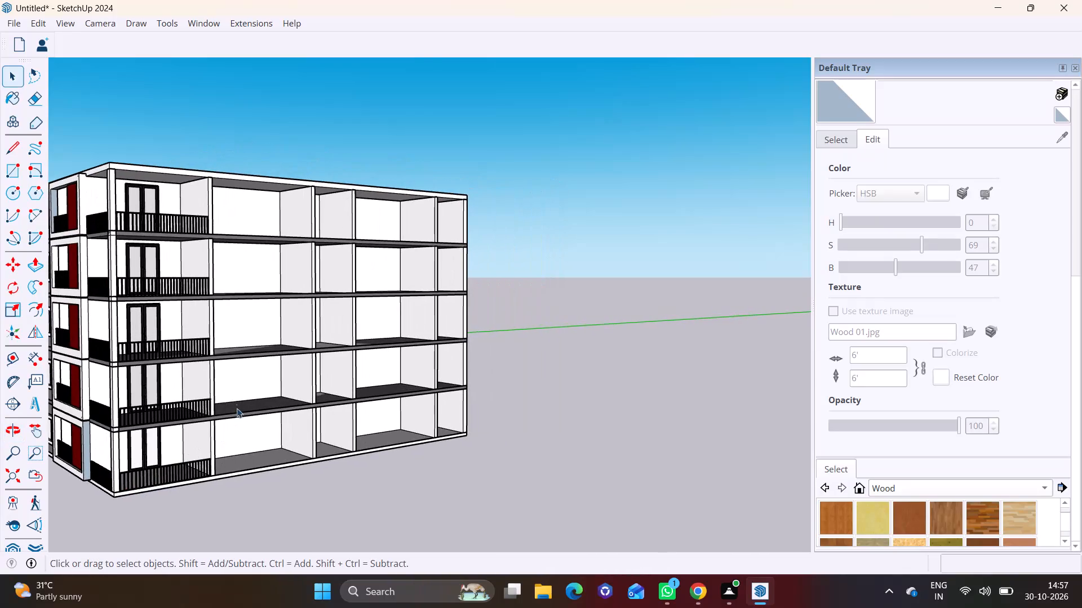
# Repaint the window-bay walls of all five floors with the lighter grey Color M03 from the Colors materials.
pyautogui.scroll(4, 159, 365)
pyautogui.moveTo(157, 386); pyautogui.dragTo(281, 397, button='middle')
pyautogui.scroll(-3, 211, 405)
pyautogui.keyDown('shift'); pyautogui.moveTo(204, 408); pyautogui.dragTo(215, 410, button='middle'); pyautogui.keyUp('shift')
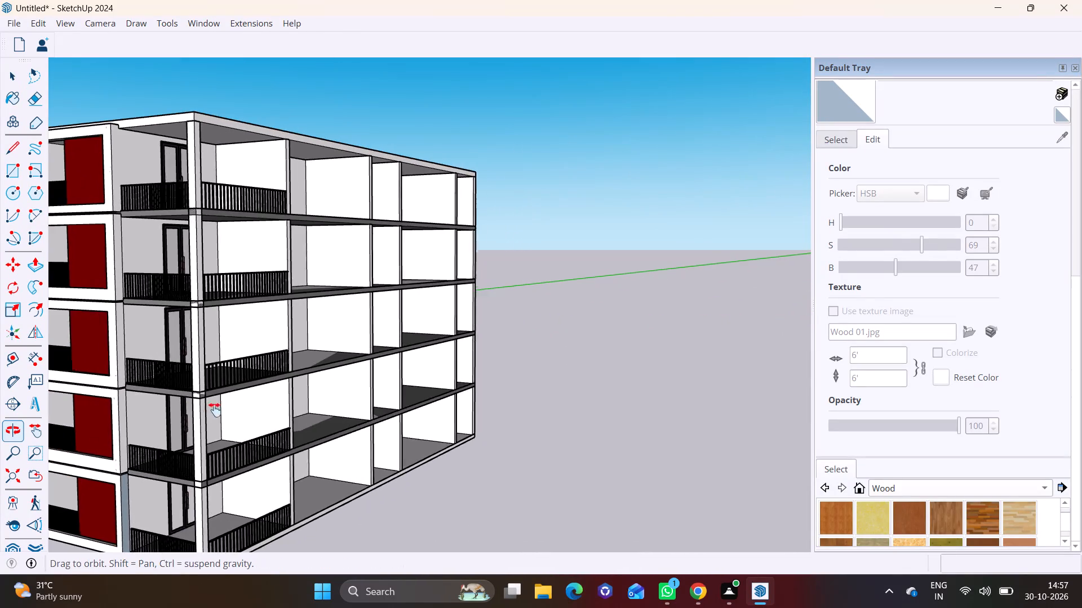
pyautogui.keyDown('shift'); pyautogui.moveTo(215, 410); pyautogui.dragTo(416, 417, button='middle'); pyautogui.keyUp('shift')
pyautogui.moveTo(338, 408); pyautogui.dragTo(374, 406, button='middle')
pyautogui.scroll(3, 226, 412)
pyautogui.keyDown('shift'); pyautogui.moveTo(212, 423); pyautogui.dragTo(218, 413, button='middle'); pyautogui.keyUp('shift')
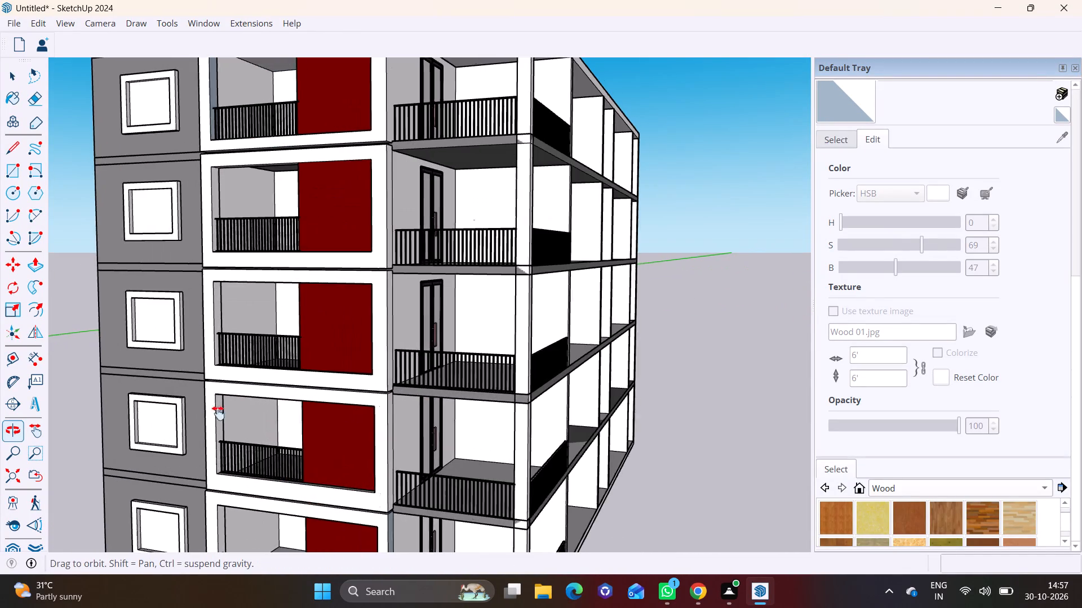
pyautogui.keyDown('shift'); pyautogui.moveTo(218, 413); pyautogui.dragTo(381, 358, button='middle'); pyautogui.keyUp('shift')
pyautogui.click(921, 487)
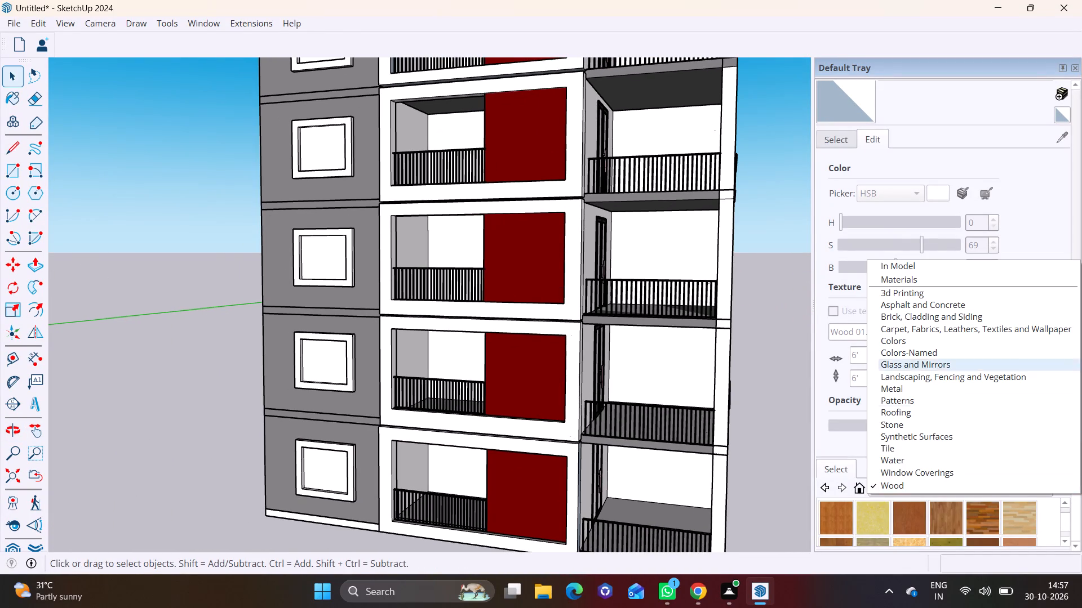
pyautogui.click(908, 343)
pyautogui.scroll(-5, 930, 525)
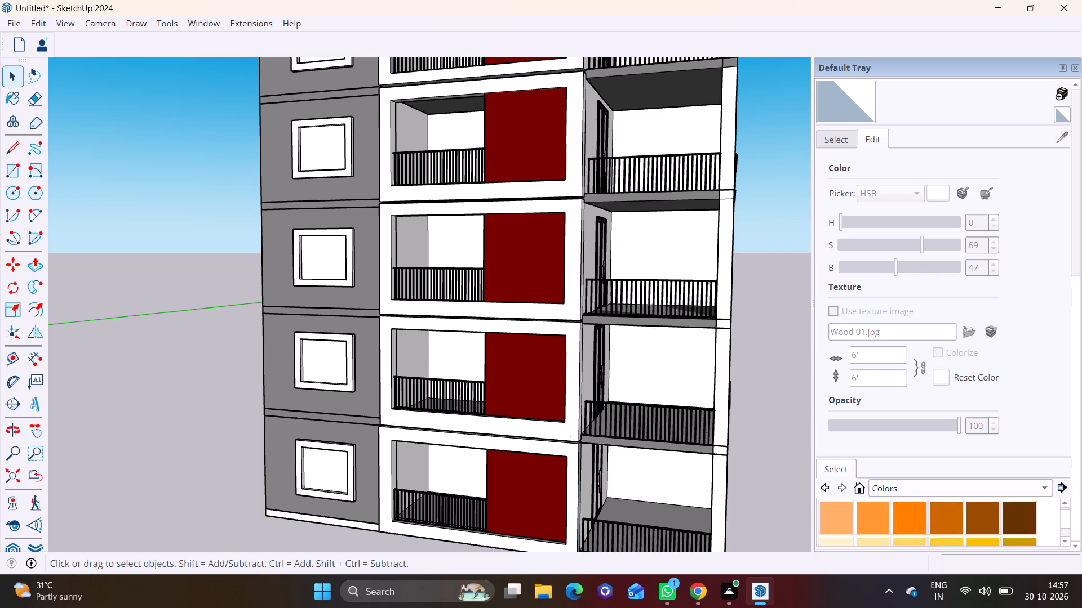
pyautogui.scroll(-13, 930, 525)
pyautogui.scroll(1, 932, 526)
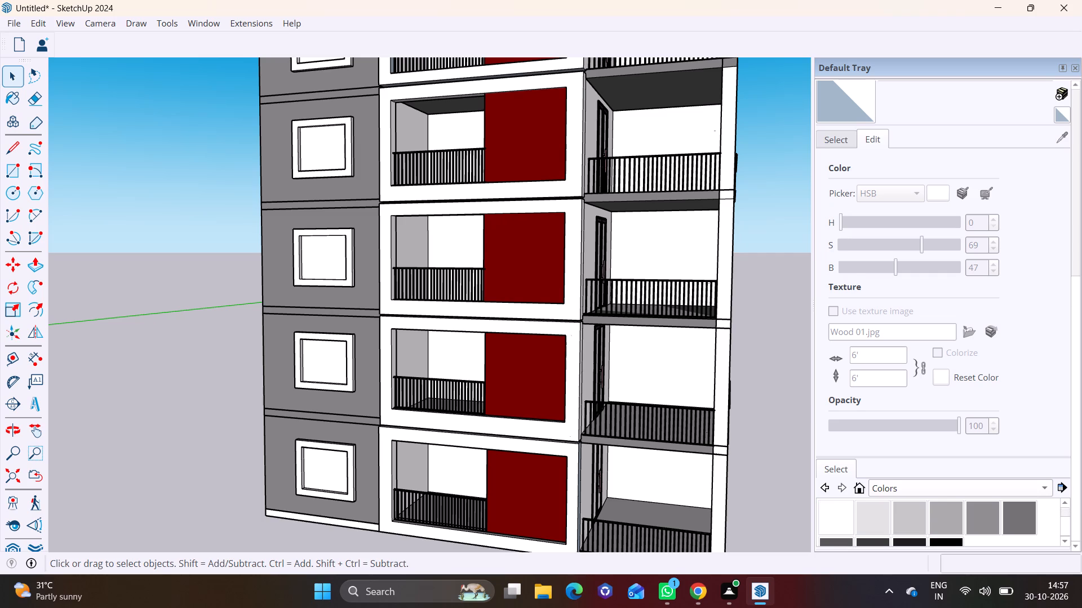
pyautogui.click(952, 516)
pyautogui.click(373, 444)
pyautogui.click(367, 405)
pyautogui.click(367, 293)
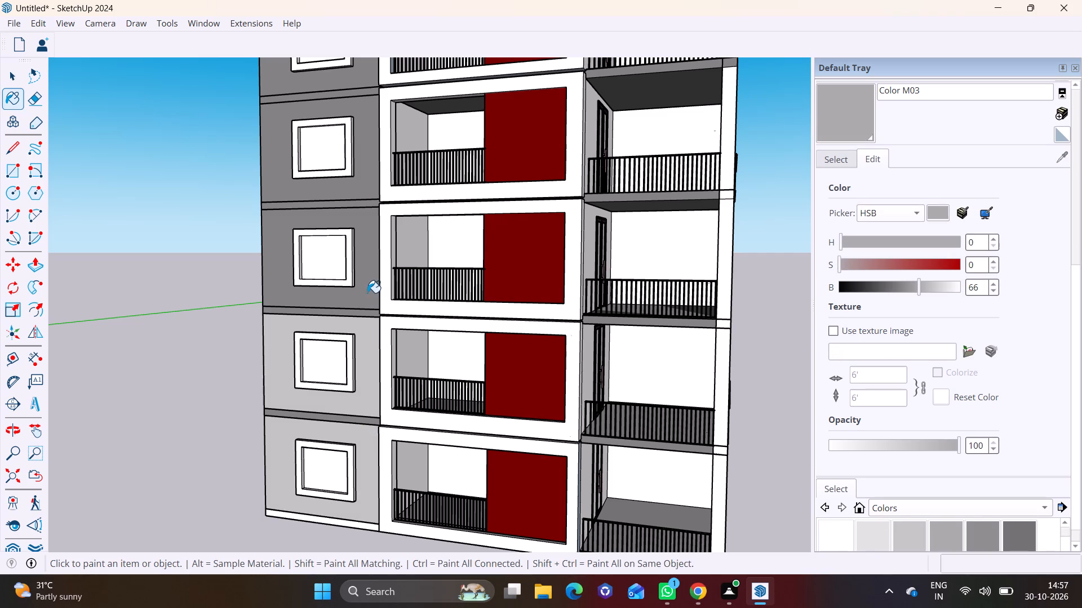
pyautogui.click(353, 186)
pyautogui.keyDown('shift'); pyautogui.moveTo(354, 186); pyautogui.dragTo(356, 440, button='middle'); pyautogui.keyUp('shift')
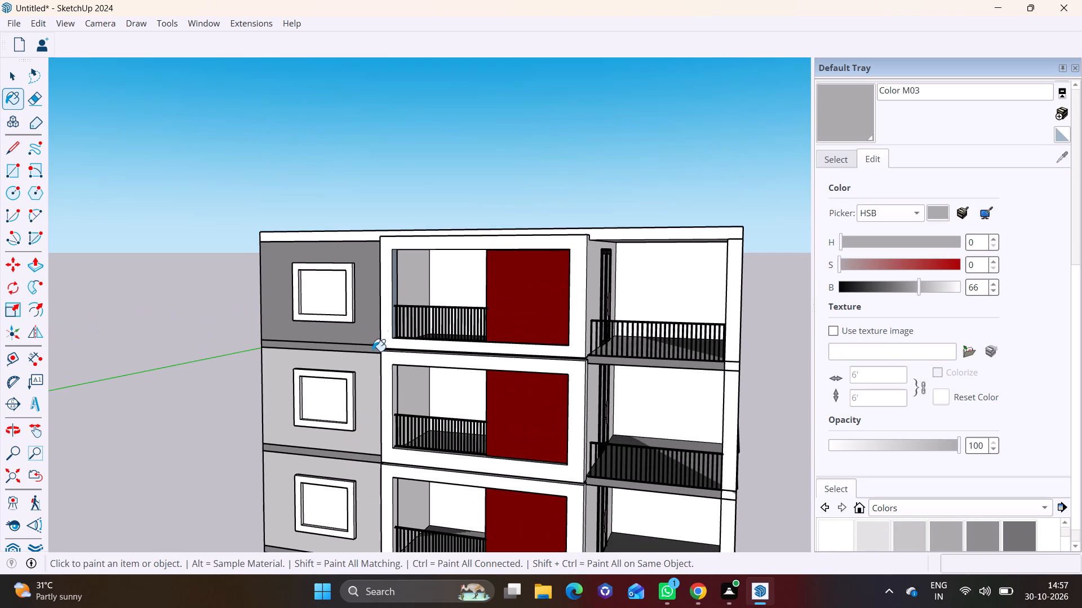
pyautogui.click(377, 323)
# Repaint the slab bands between the floors of the window bay with the same Color M03 grey.
pyautogui.click(365, 349)
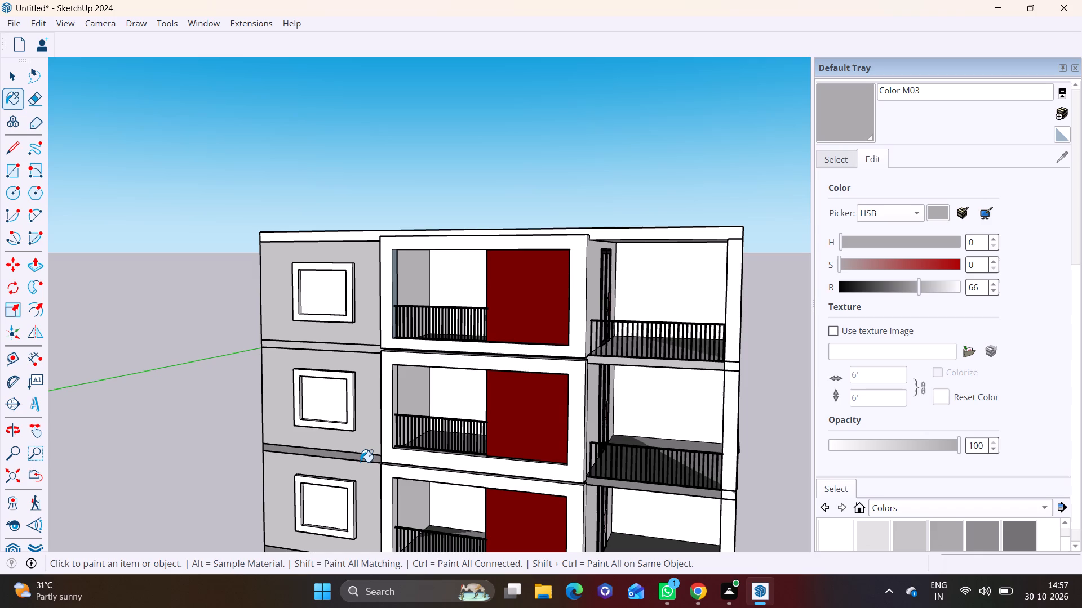
pyautogui.click(360, 462)
pyautogui.click(363, 455)
pyautogui.keyDown('shift'); pyautogui.moveTo(379, 487); pyautogui.dragTo(434, 213, button='middle'); pyautogui.keyUp('shift')
pyautogui.scroll(-2, 383, 420)
pyautogui.scroll(3, 411, 366)
pyautogui.click(409, 416)
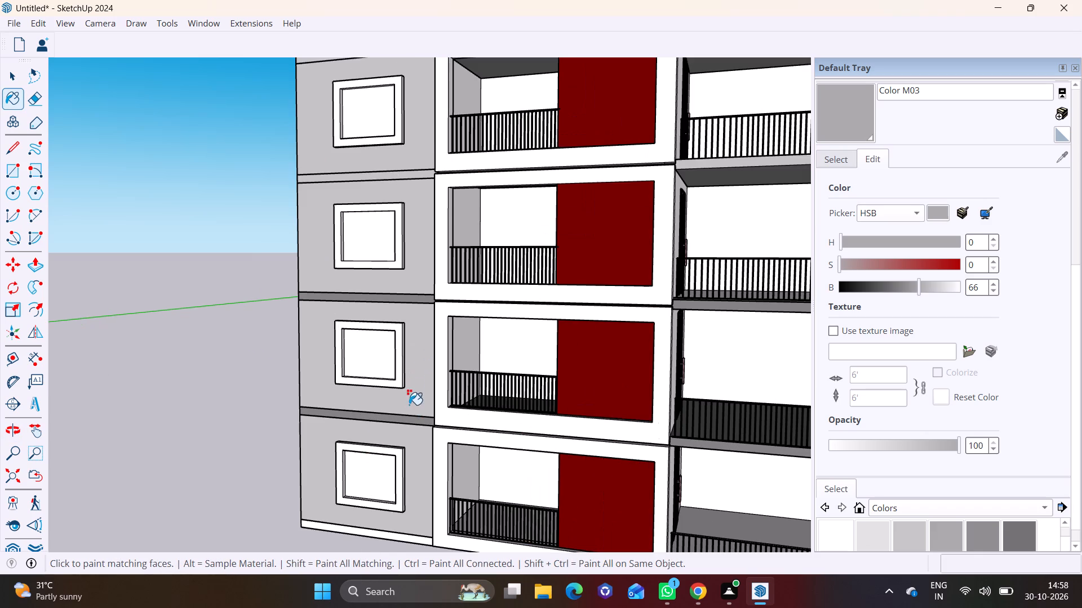
pyautogui.hotkey('ctrl', 'z')
pyautogui.click(416, 302)
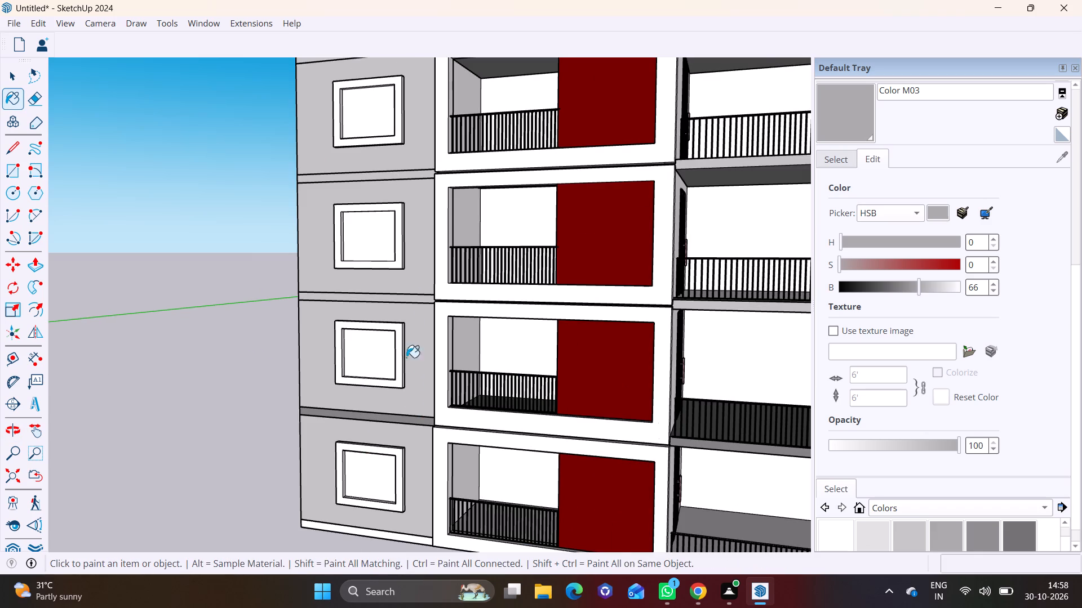
pyautogui.click(403, 423)
pyautogui.click(404, 422)
pyautogui.press('space')
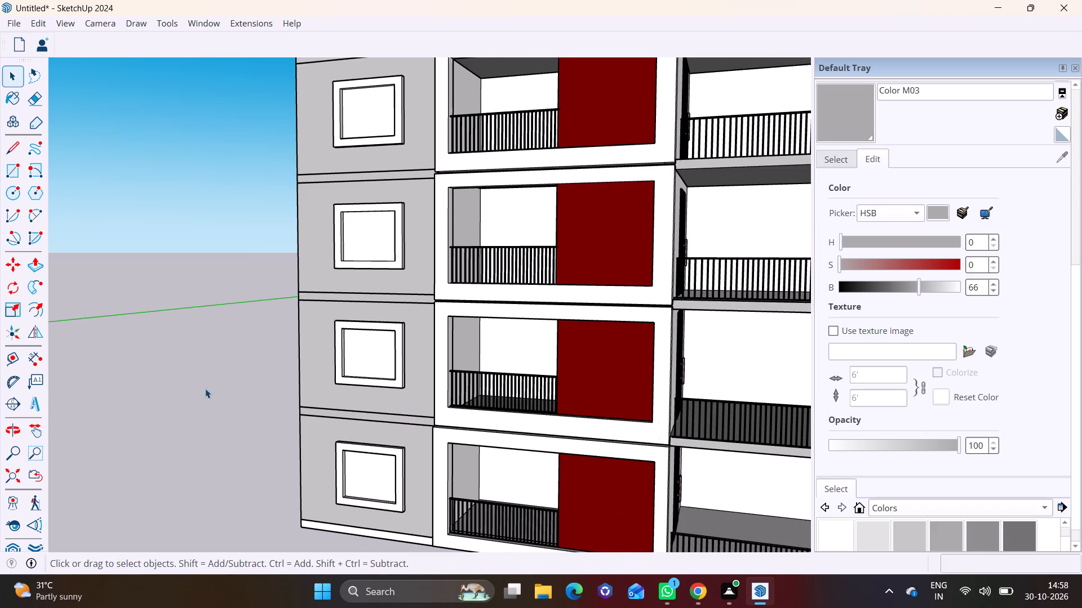
pyautogui.click(205, 388)
# Open the ground-floor window for editing and paint its frame's front face and one outer side with Wood Veneer 01.
pyautogui.scroll(-3, 270, 424)
pyautogui.keyDown('shift'); pyautogui.moveTo(306, 442); pyautogui.dragTo(289, 377, button='middle'); pyautogui.keyUp('shift')
pyautogui.scroll(10, 312, 390)
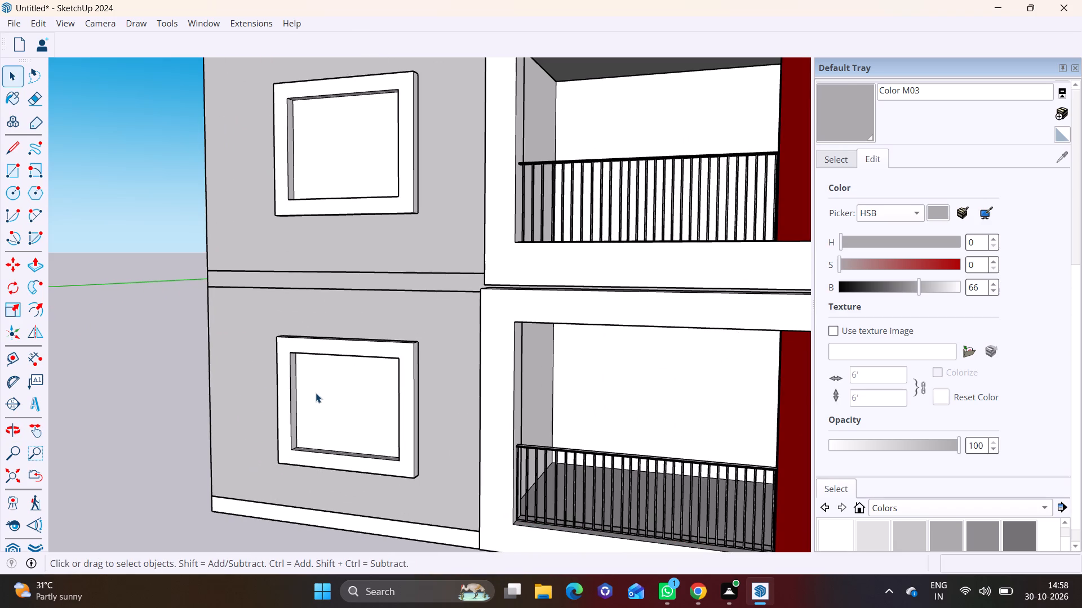
pyautogui.doubleClick(328, 343)
pyautogui.click(342, 351)
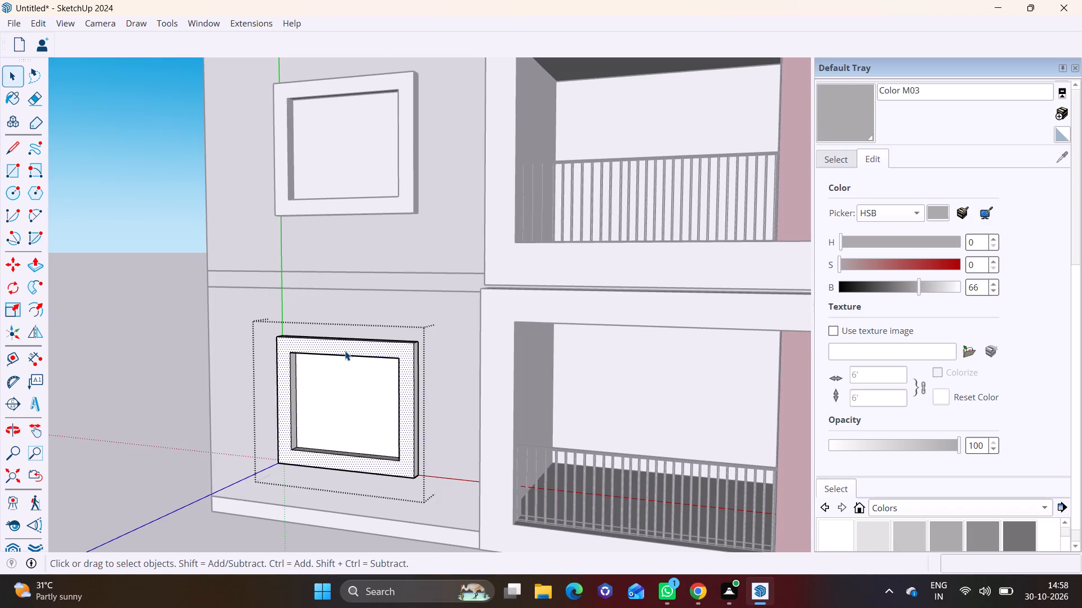
pyautogui.scroll(1, 933, 512)
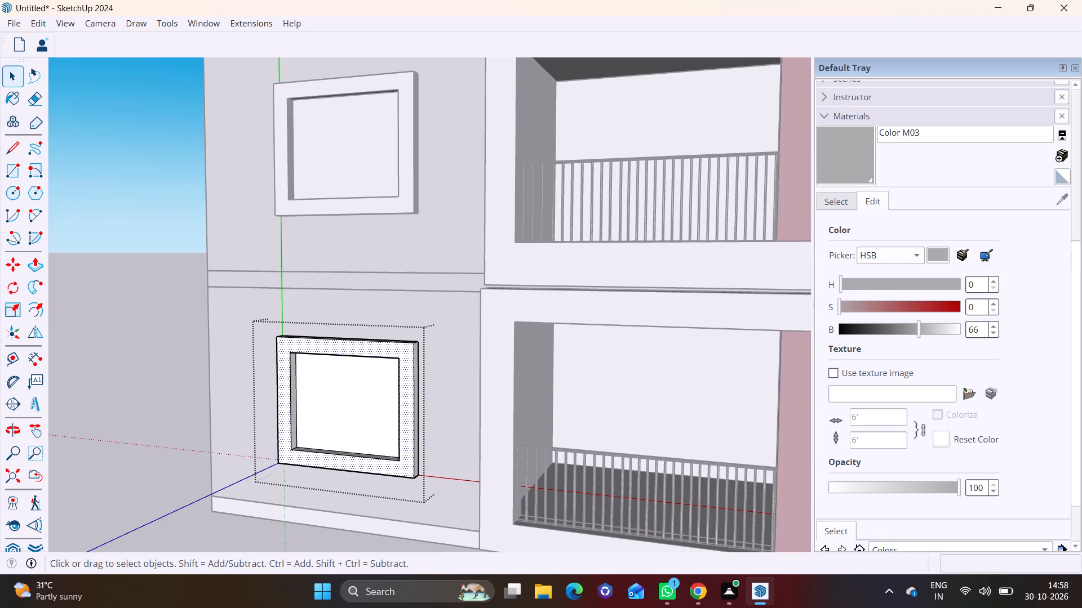
pyautogui.scroll(-5, 942, 524)
pyautogui.click(896, 502)
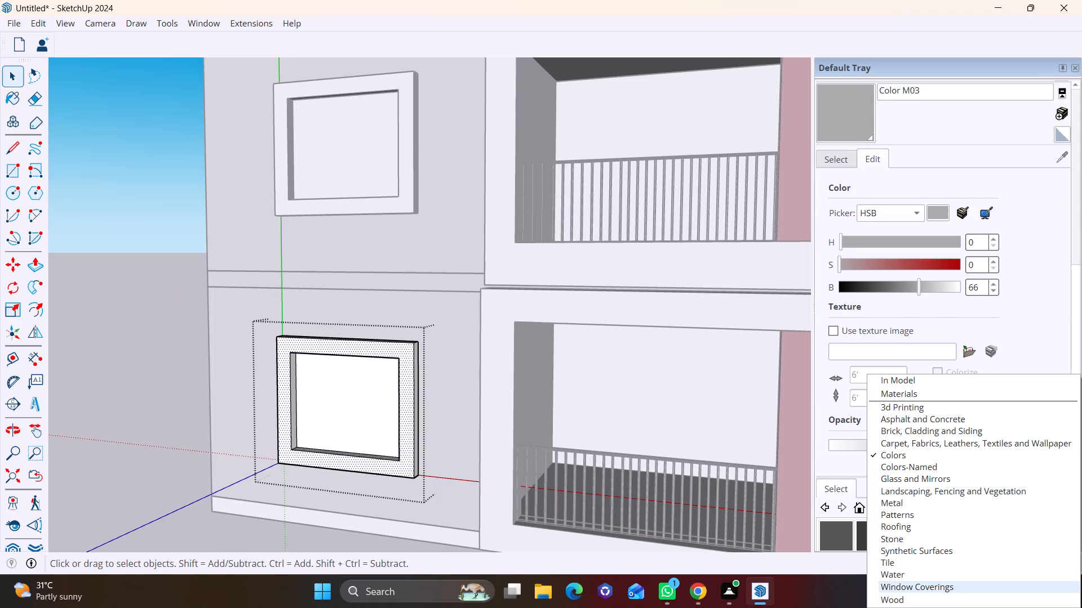
pyautogui.click(921, 600)
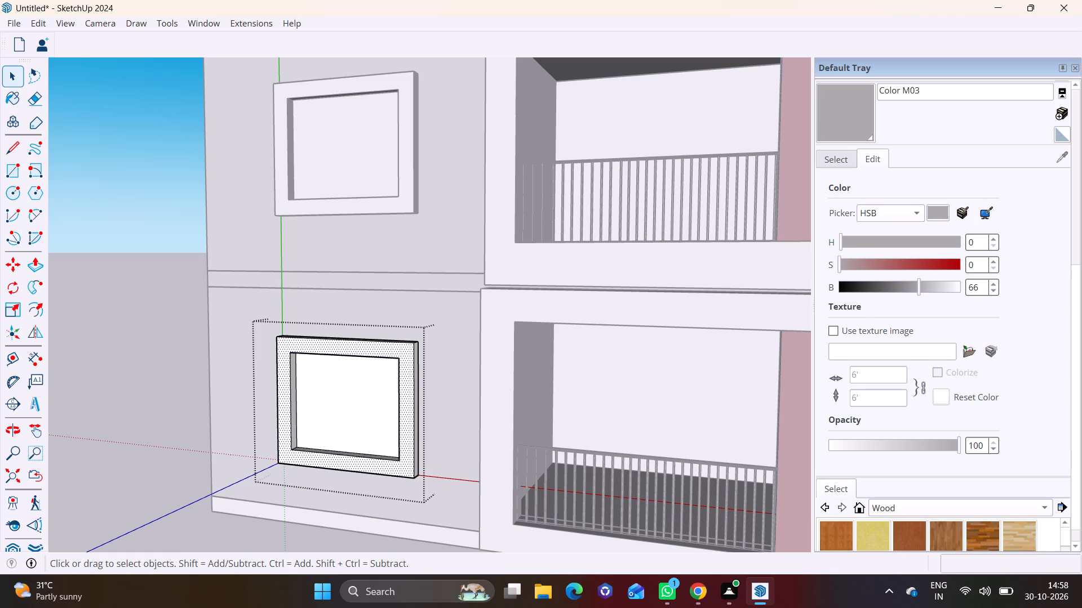
pyautogui.scroll(-4, 933, 530)
pyautogui.click(983, 536)
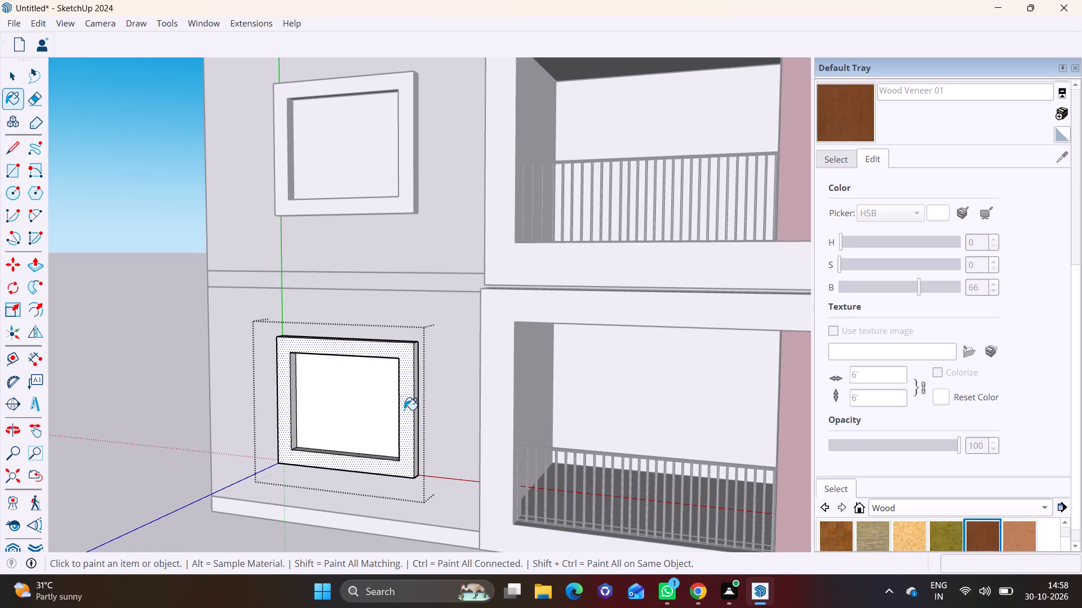
pyautogui.click(404, 410)
pyautogui.moveTo(406, 392); pyautogui.dragTo(315, 419, button='middle')
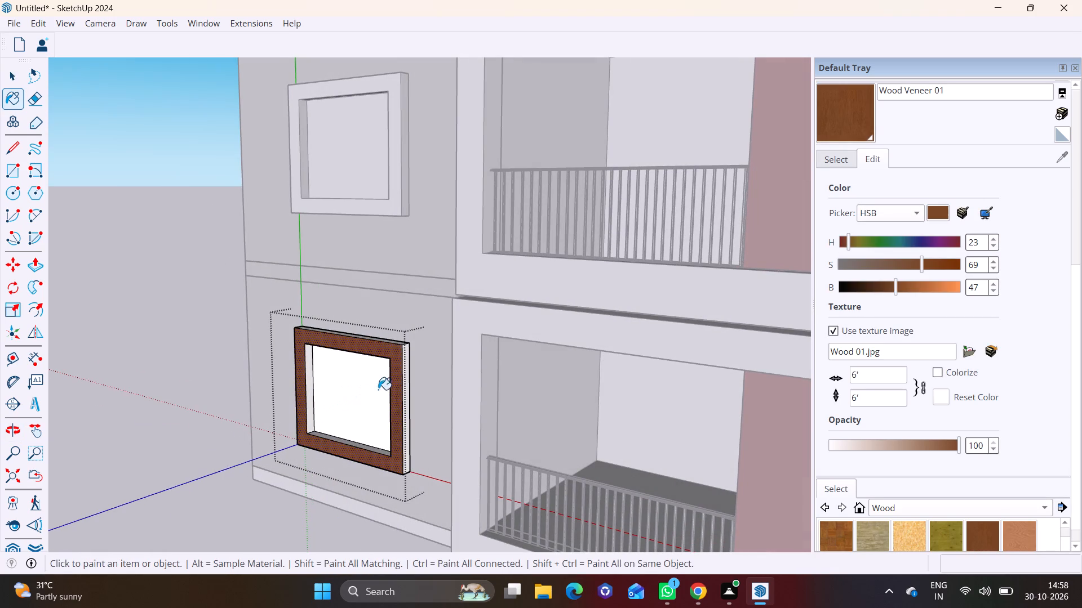
pyautogui.click(405, 375)
# Paint the frame's outer top, underside, other outer side, inner sides and inner sill with Wood Veneer 01, and close the ground-floor window.
pyautogui.moveTo(379, 339); pyautogui.dragTo(482, 399, button='middle')
pyautogui.scroll(-1, 482, 399)
pyautogui.scroll(8, 327, 327)
pyautogui.click(325, 346)
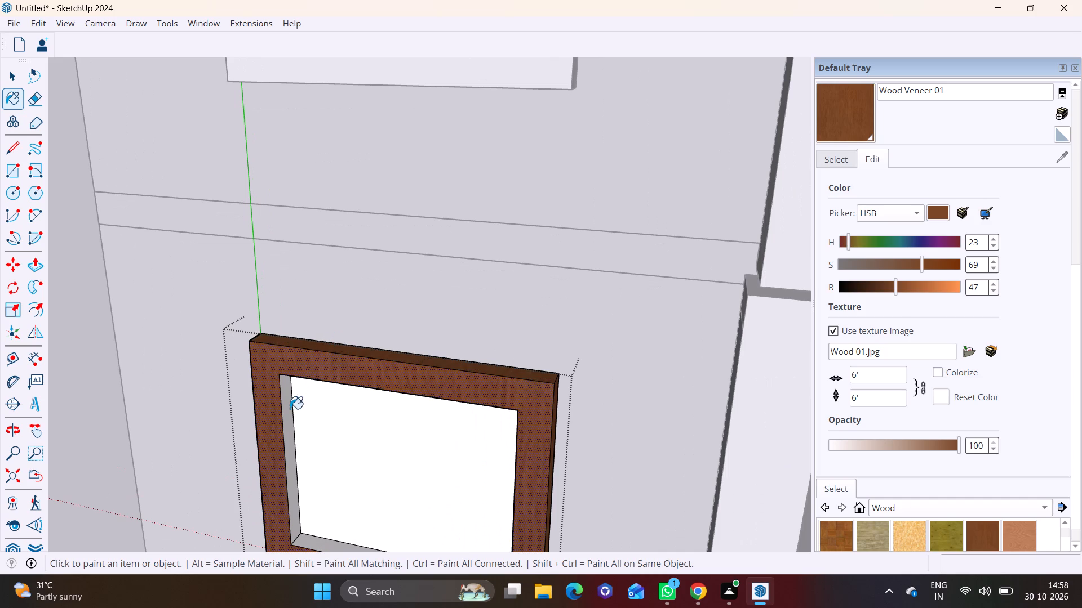
pyautogui.click(290, 409)
pyautogui.click(318, 540)
pyautogui.moveTo(304, 502); pyautogui.dragTo(716, 394, button='middle')
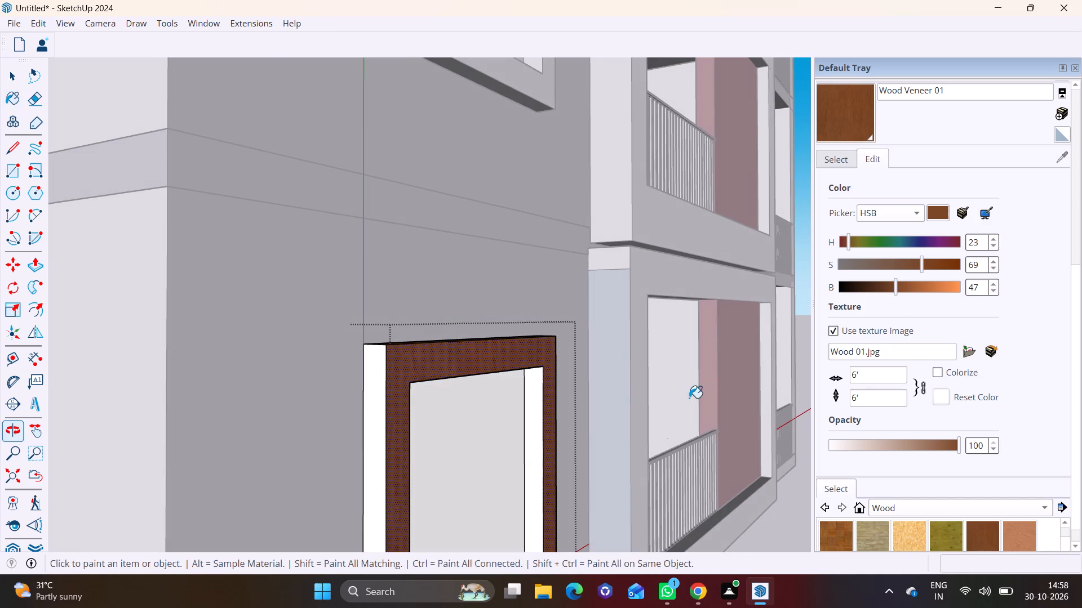
pyautogui.click(379, 398)
pyautogui.moveTo(413, 441); pyautogui.dragTo(398, 248, button='middle')
pyautogui.click(525, 312)
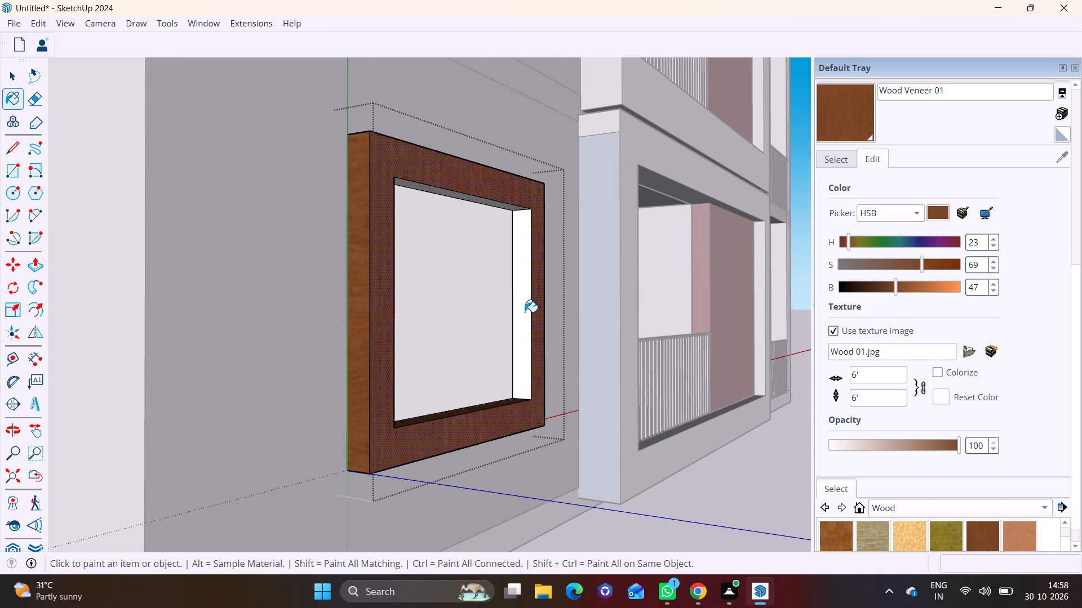
pyautogui.moveTo(505, 365); pyautogui.dragTo(471, 205, button='middle')
pyautogui.click(439, 235)
pyautogui.press('space')
pyautogui.click(344, 271)
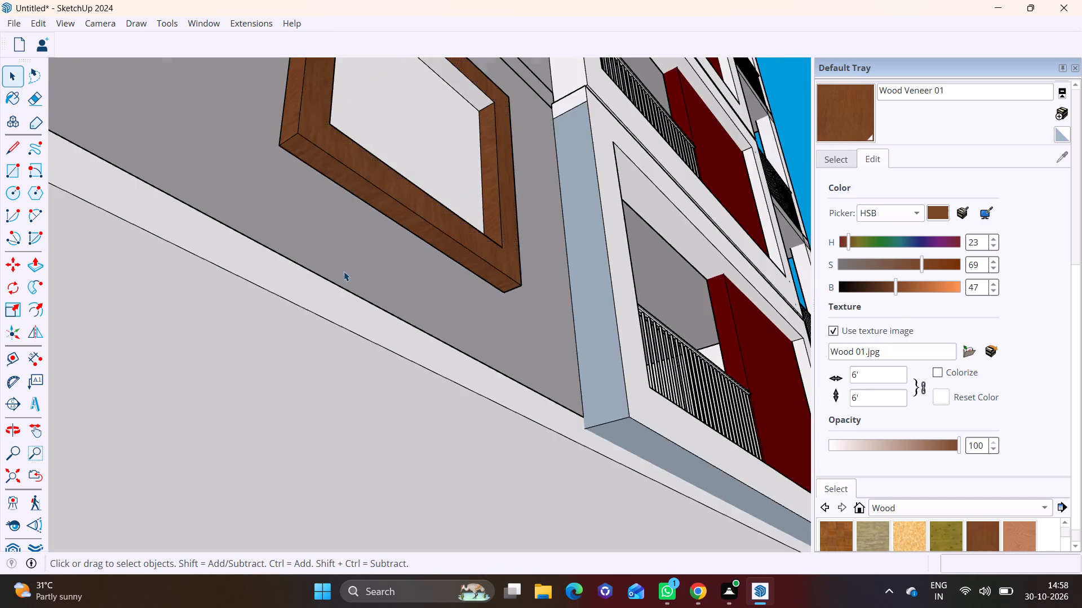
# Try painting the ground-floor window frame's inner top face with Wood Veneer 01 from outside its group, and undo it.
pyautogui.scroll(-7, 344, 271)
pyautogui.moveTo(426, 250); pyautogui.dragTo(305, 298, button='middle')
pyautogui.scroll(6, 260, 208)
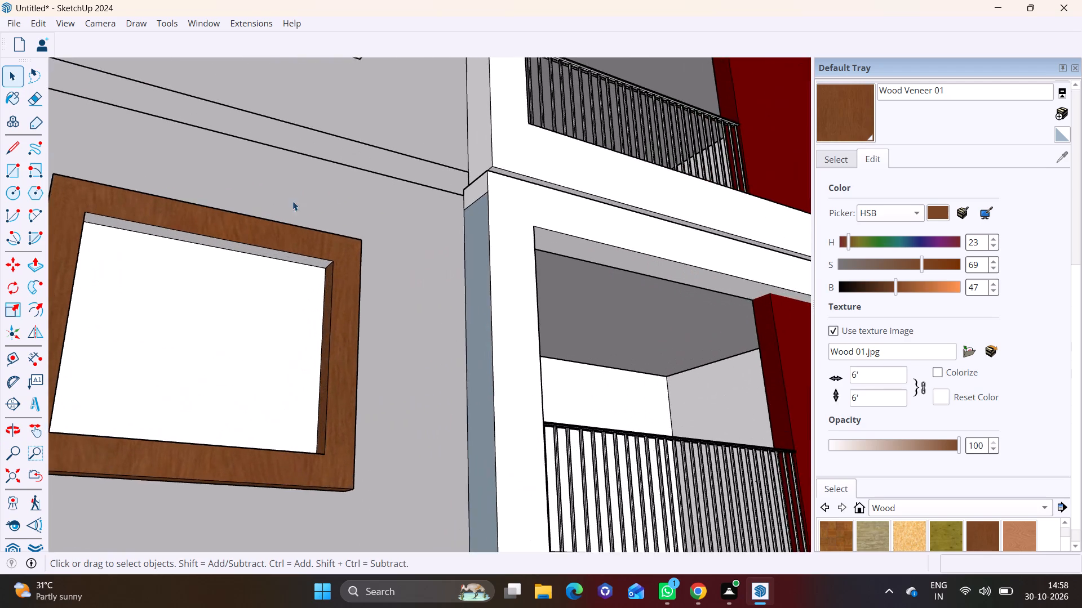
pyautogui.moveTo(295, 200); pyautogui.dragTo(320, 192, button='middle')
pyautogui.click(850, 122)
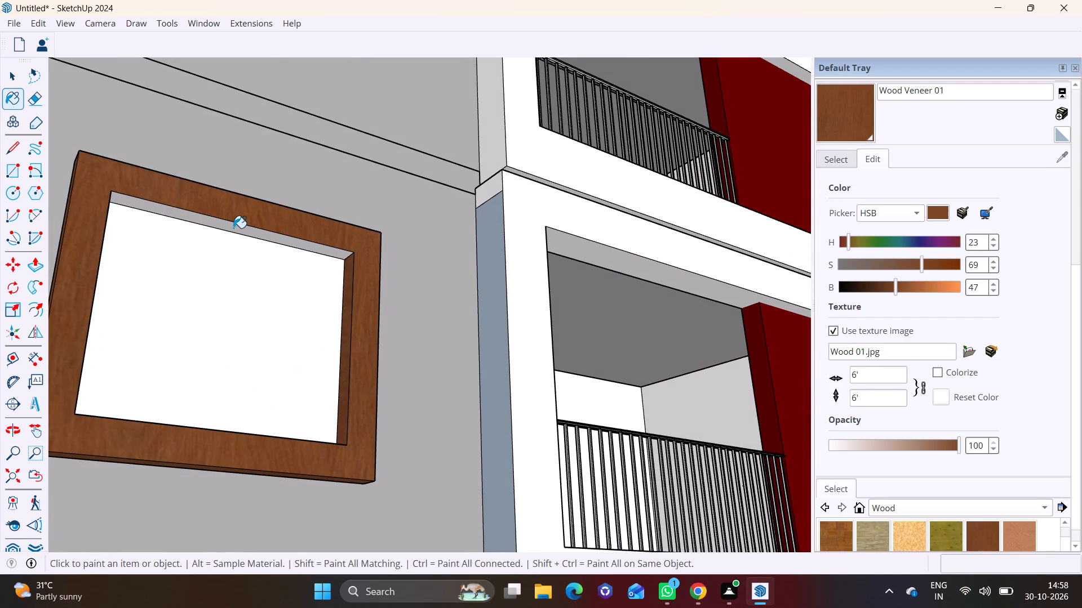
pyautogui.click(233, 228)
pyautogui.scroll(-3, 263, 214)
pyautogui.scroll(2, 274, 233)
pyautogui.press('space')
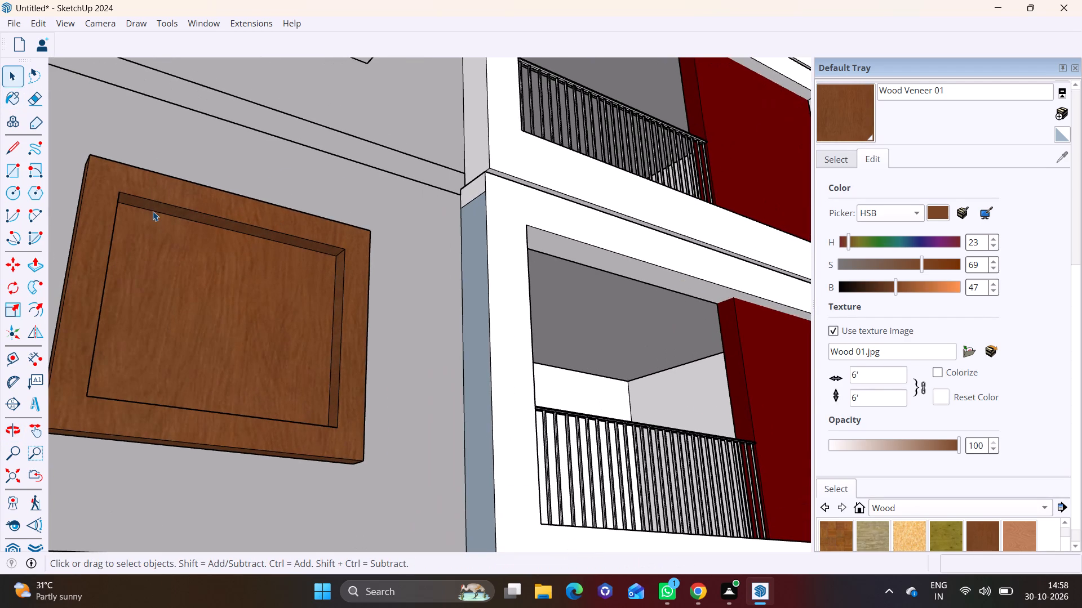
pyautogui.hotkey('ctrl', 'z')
# Reopen the ground-floor window, paint only the frame's inner top face with Wood Veneer 01, and close it.
pyautogui.tripleClick(205, 219)
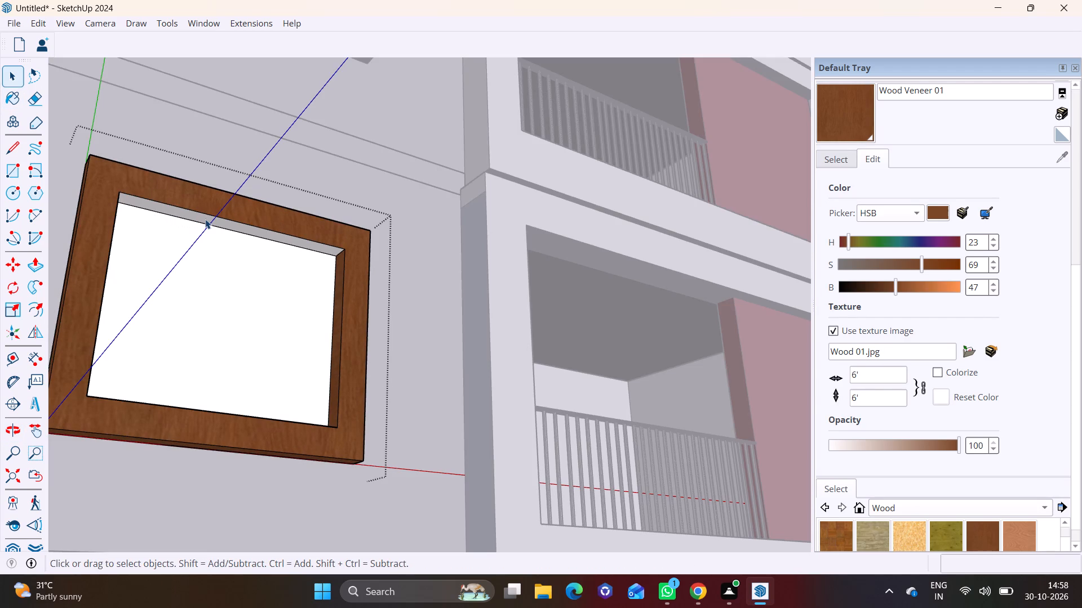
pyautogui.click(206, 219)
pyautogui.click(228, 223)
pyautogui.click(816, 118)
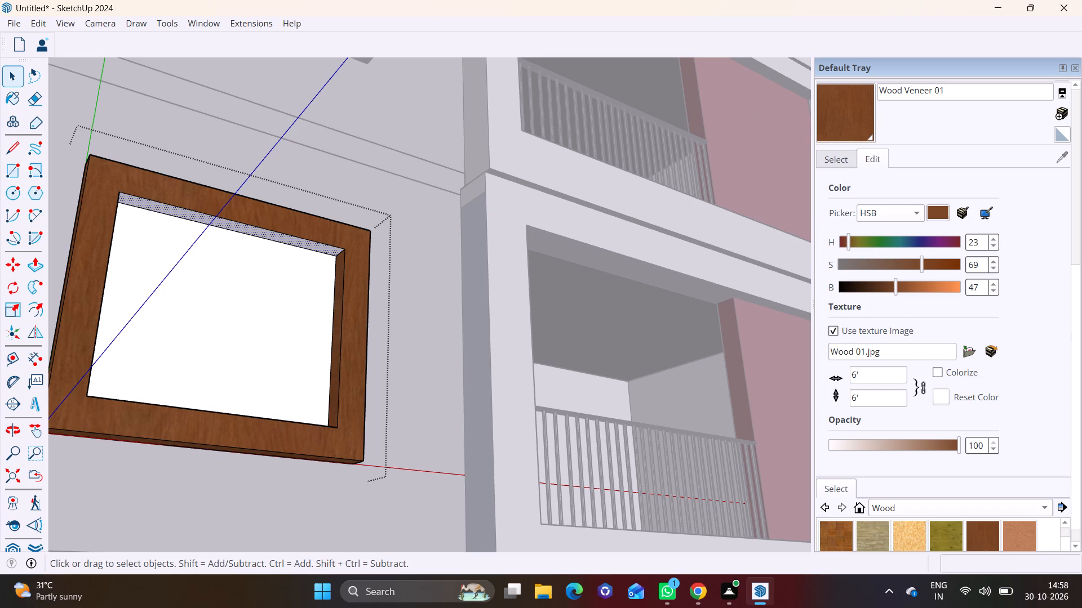
pyautogui.click(831, 123)
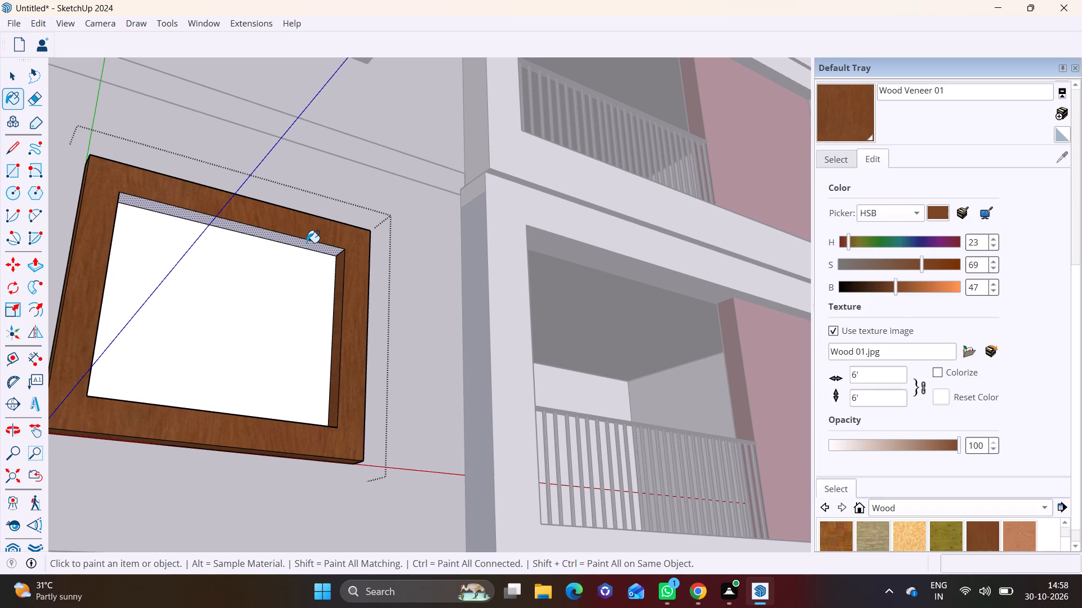
pyautogui.click(307, 243)
pyautogui.scroll(-6, 308, 228)
pyautogui.keyDown('shift'); pyautogui.moveTo(314, 176); pyautogui.dragTo(305, 359, button='middle'); pyautogui.keyUp('shift')
pyautogui.scroll(-1, 305, 359)
pyautogui.press('space')
pyautogui.click(40, 223)
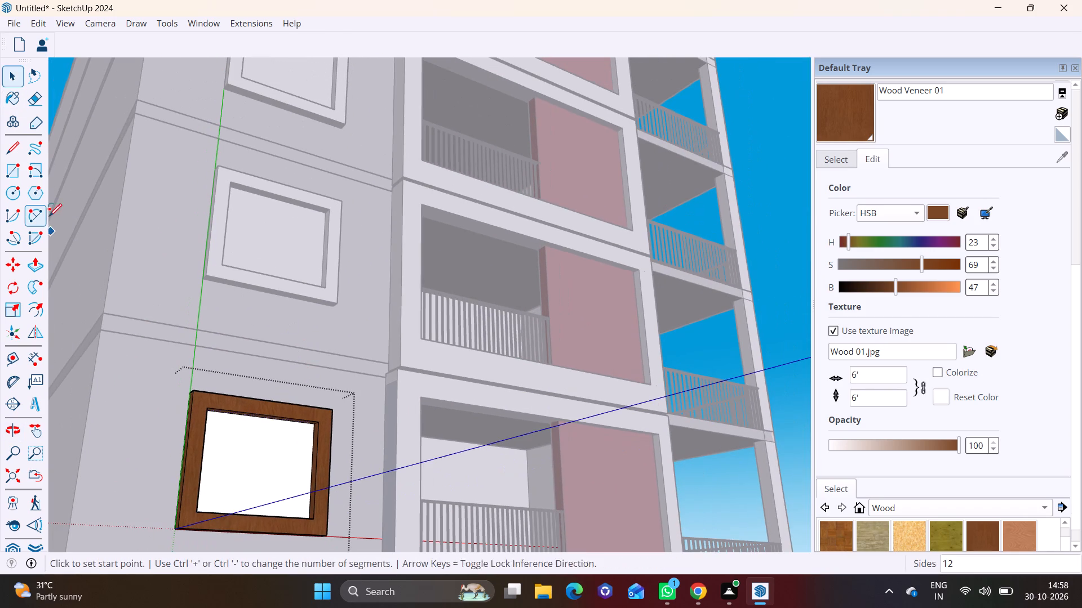
pyautogui.click(73, 214)
pyautogui.press('space')
pyautogui.click(73, 214)
# Open the first-floor window for editing and paint its frame's front face, one inner side and inner top with Wood Veneer 01.
pyautogui.tripleClick(219, 258)
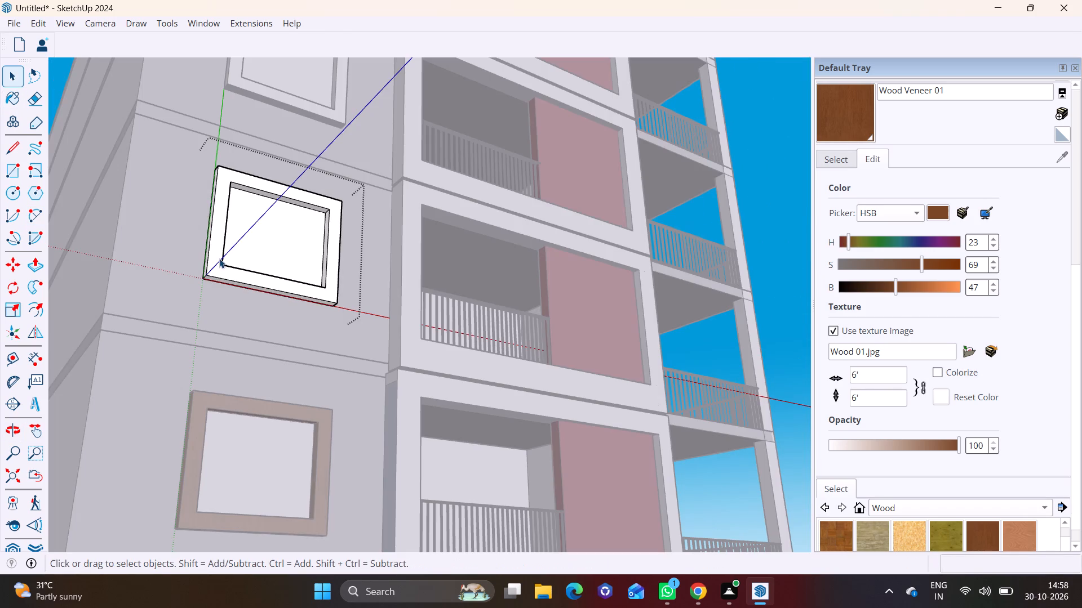
pyautogui.click(219, 254)
pyautogui.moveTo(240, 231); pyautogui.dragTo(212, 336, button='middle')
pyautogui.scroll(3, 245, 324)
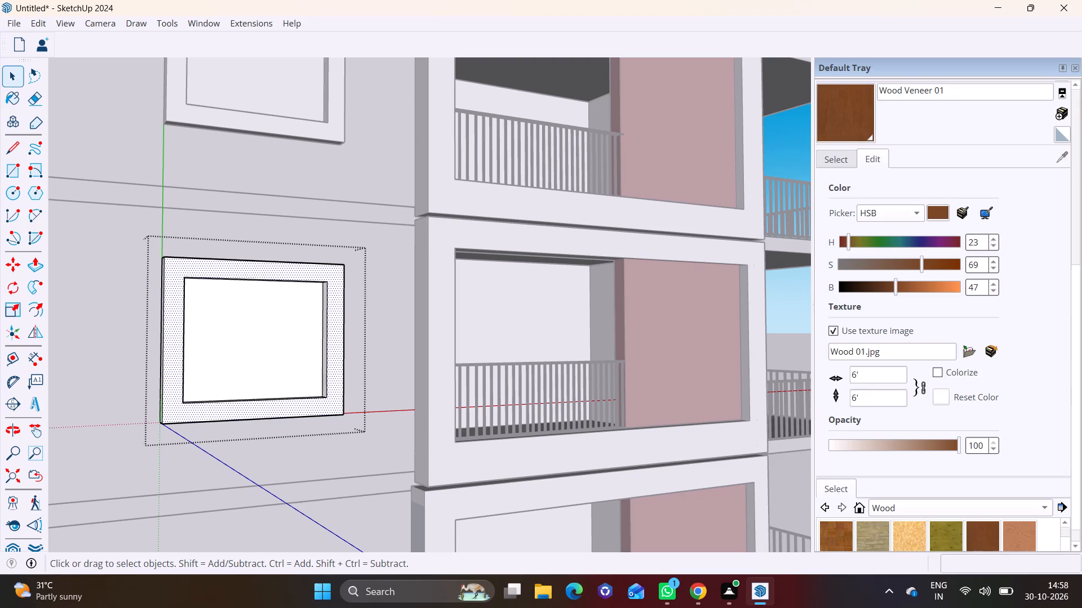
pyautogui.click(845, 109)
pyautogui.click(246, 263)
pyautogui.moveTo(250, 276); pyautogui.dragTo(274, 154, button='middle')
pyautogui.scroll(6, 293, 203)
pyautogui.click(384, 193)
pyautogui.click(384, 175)
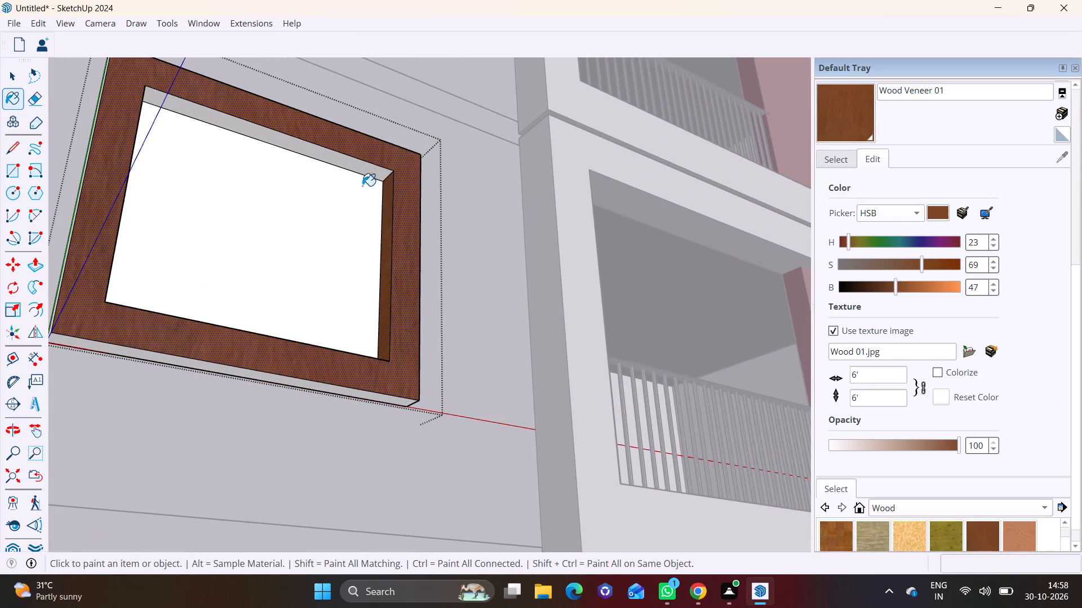
# Paint the first-floor frame's underside, both outer sides, outer top, other inner side and inner sill with Wood Veneer 01, and close the window.
pyautogui.moveTo(282, 282); pyautogui.dragTo(289, 265, button='middle')
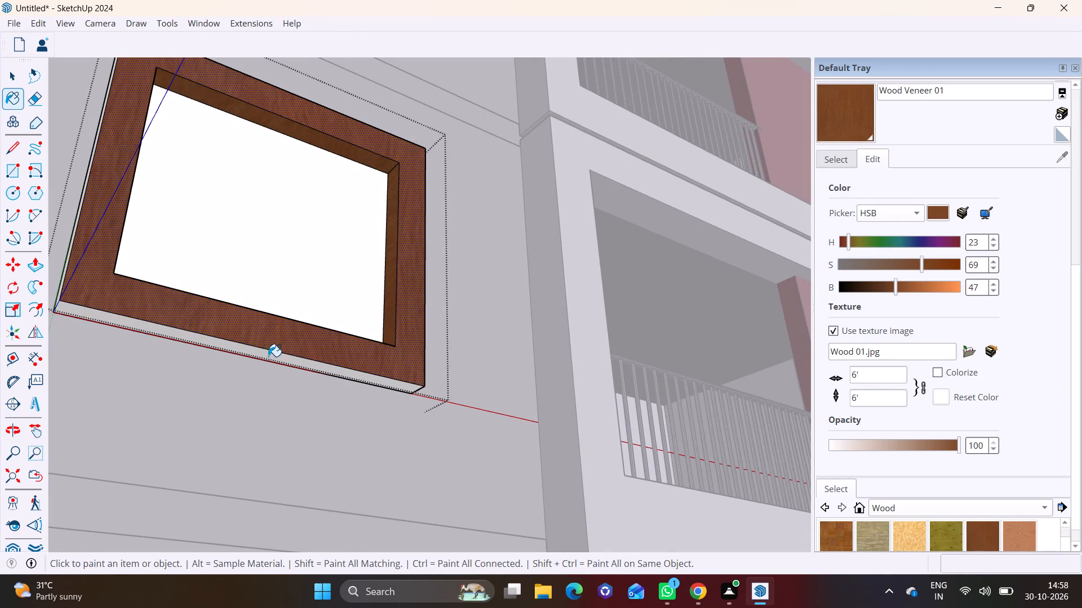
pyautogui.click(268, 356)
pyautogui.moveTo(158, 210); pyautogui.dragTo(256, 293, button='middle')
pyautogui.click(203, 241)
pyautogui.moveTo(265, 181); pyautogui.dragTo(189, 219, button='middle')
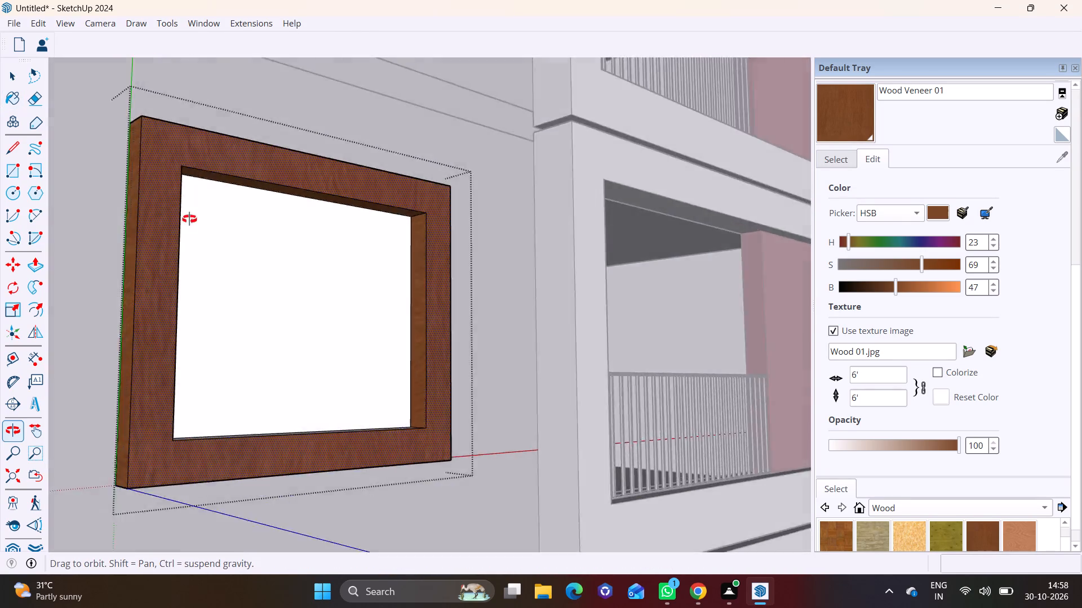
pyautogui.moveTo(189, 219); pyautogui.dragTo(0, 285, button='middle')
pyautogui.moveTo(144, 230); pyautogui.dragTo(133, 292, button='middle')
pyautogui.click(220, 249)
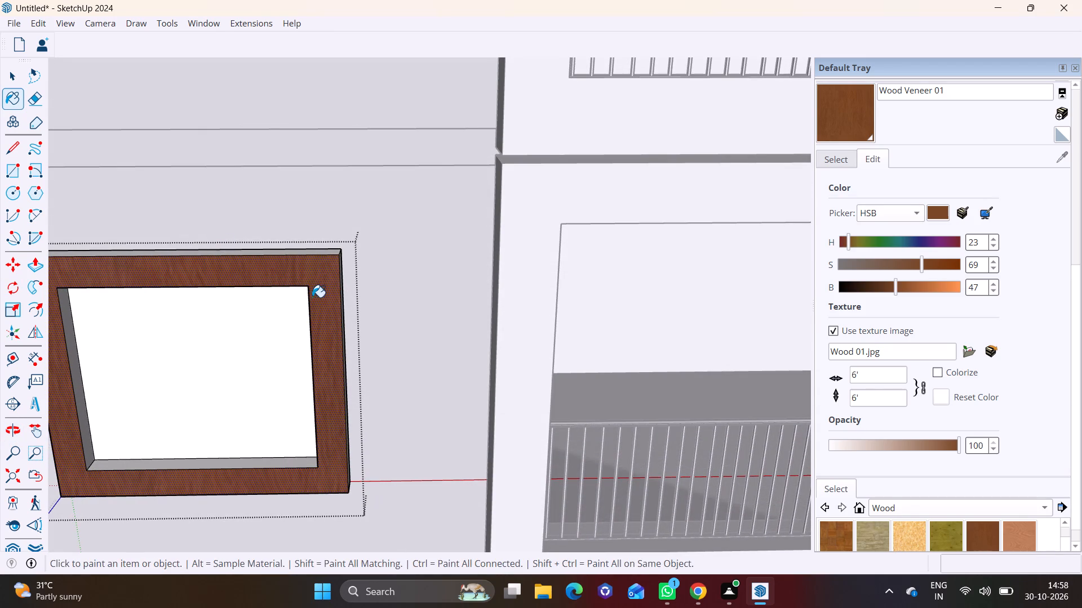
pyautogui.click(310, 253)
pyautogui.moveTo(353, 287); pyautogui.dragTo(194, 253, button='middle')
pyautogui.click(309, 260)
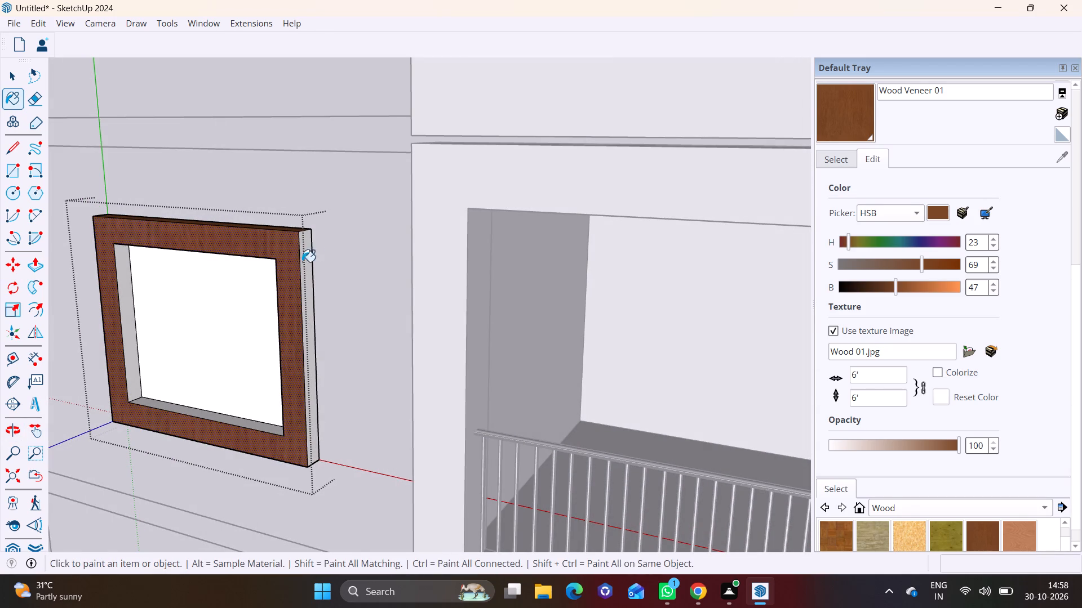
pyautogui.click(124, 320)
pyautogui.click(158, 403)
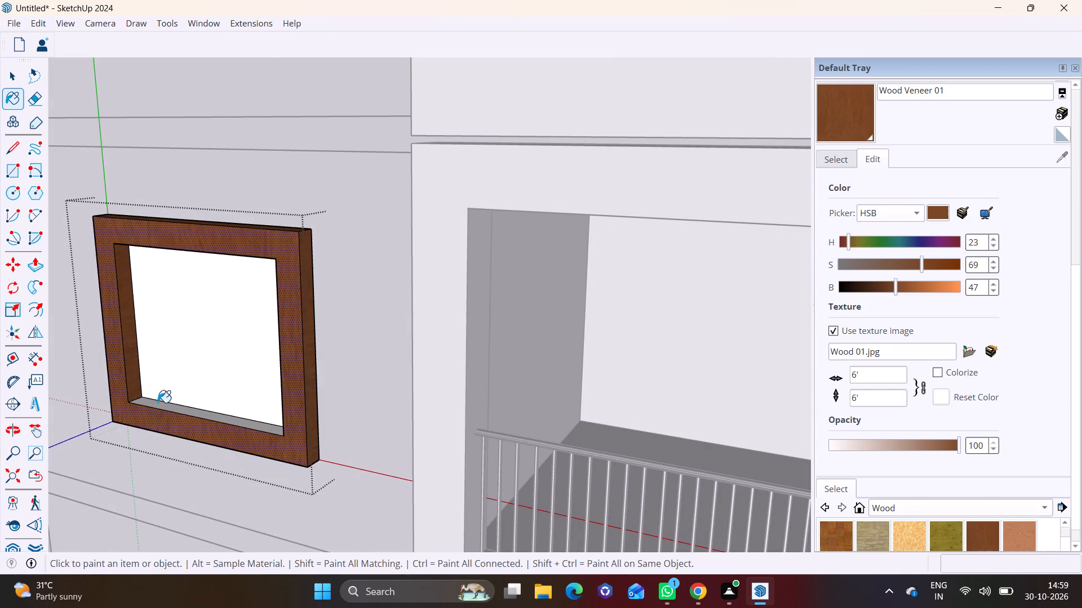
pyautogui.scroll(-7, 159, 387)
pyautogui.press('space')
pyautogui.click(128, 258)
# Open the second-floor window for editing and paint its frame's front, one outer side, outer top, one inner side and inner sill with Wood Veneer 01.
pyautogui.keyDown('shift'); pyautogui.moveTo(156, 285); pyautogui.dragTo(236, 440, button='middle'); pyautogui.keyUp('shift')
pyautogui.keyDown('shift'); pyautogui.scroll(-1, 236, 440); pyautogui.keyUp('shift')
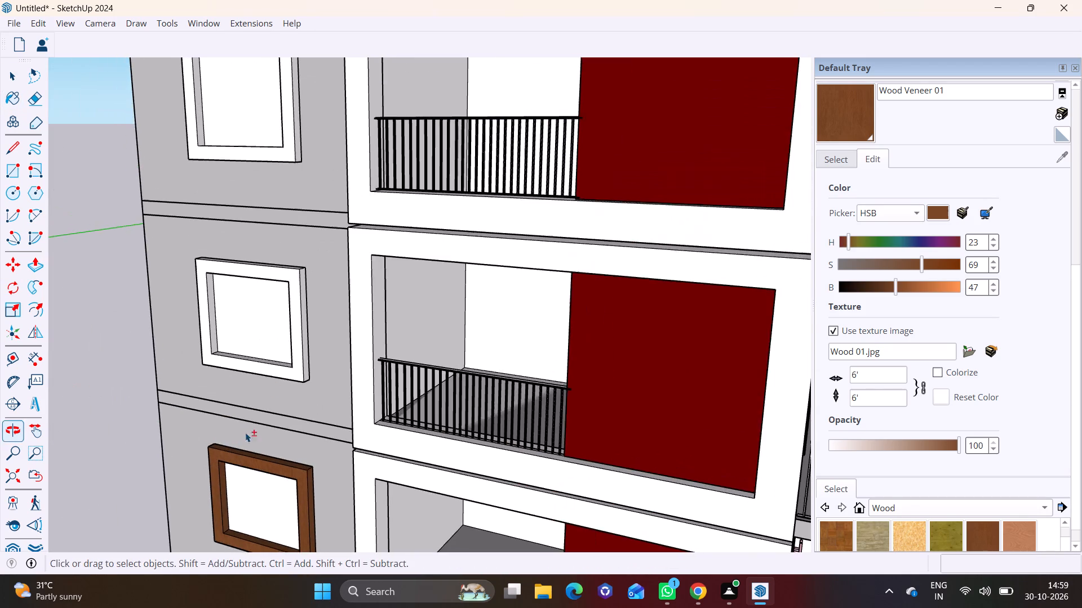
pyautogui.scroll(5, 237, 328)
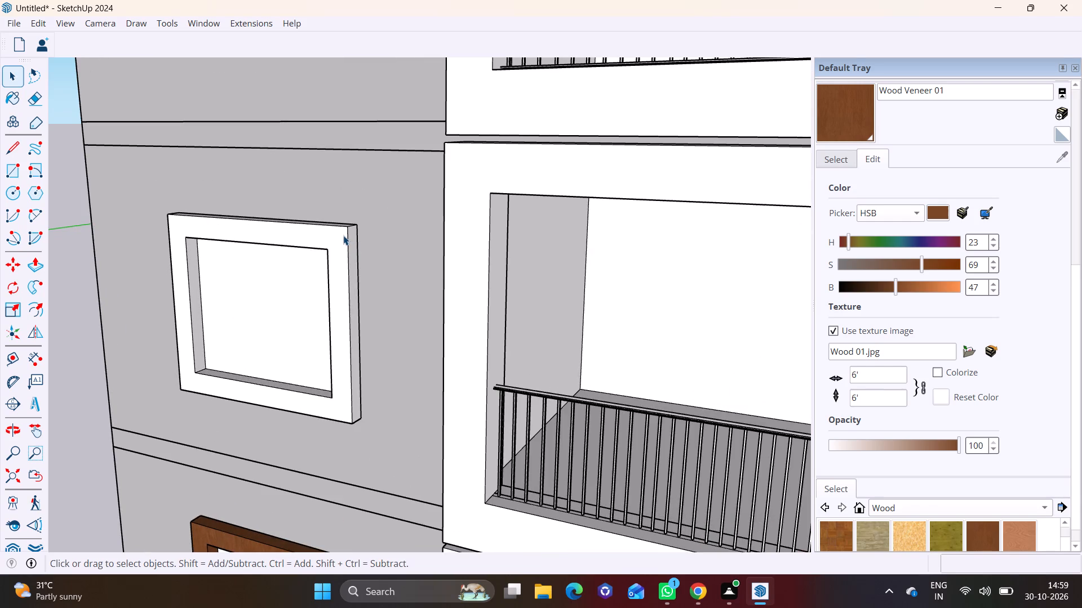
pyautogui.tripleClick(343, 235)
pyautogui.click(342, 236)
pyautogui.click(334, 240)
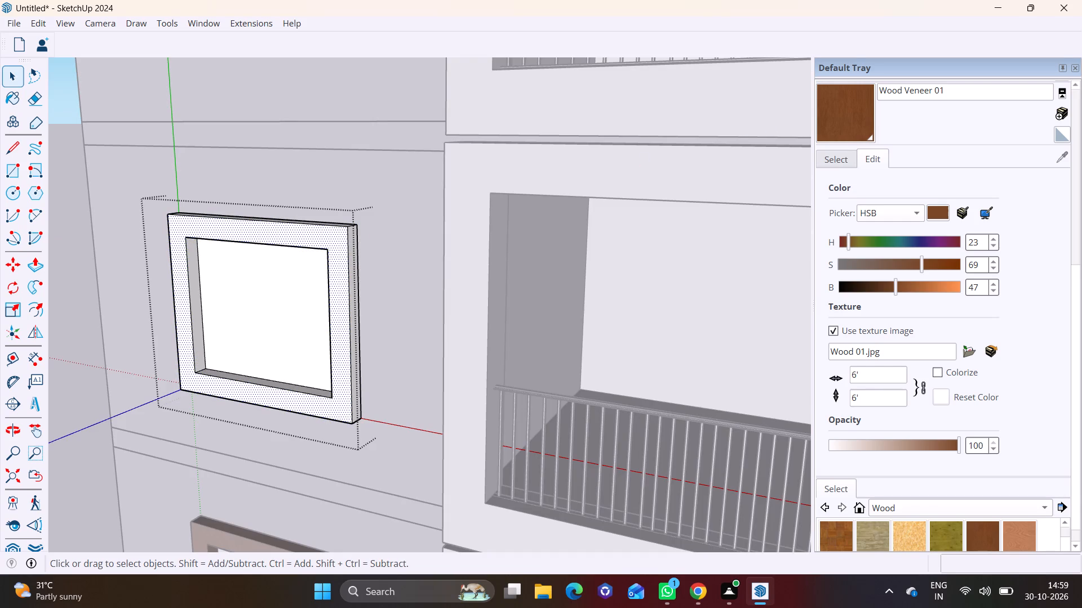
pyautogui.click(833, 131)
pyautogui.click(333, 244)
pyautogui.click(349, 240)
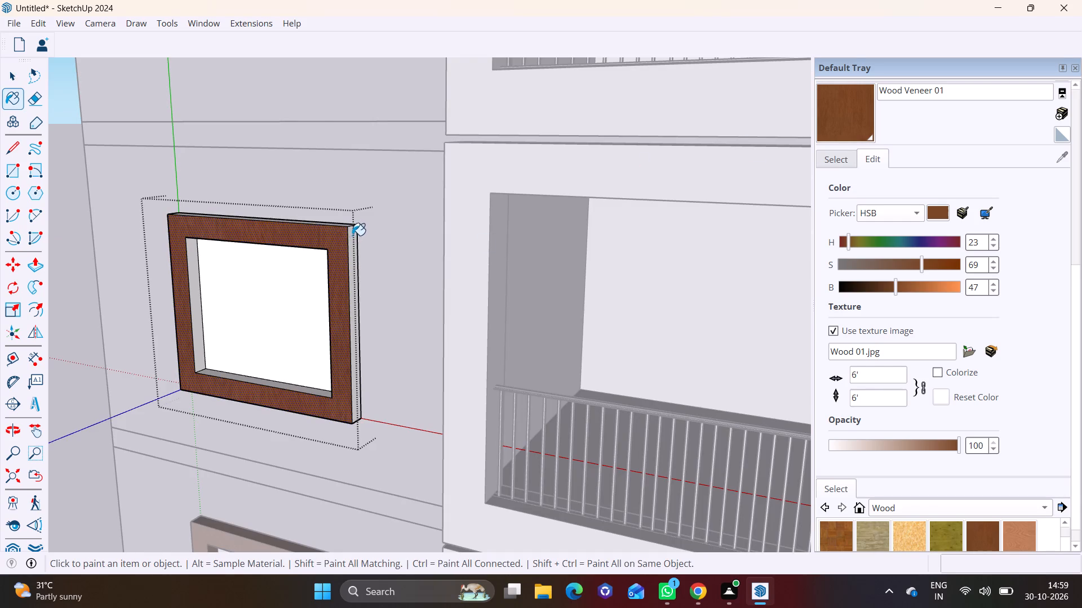
pyautogui.moveTo(352, 242); pyautogui.dragTo(323, 361, button='middle')
pyautogui.click(303, 247)
pyautogui.click(205, 277)
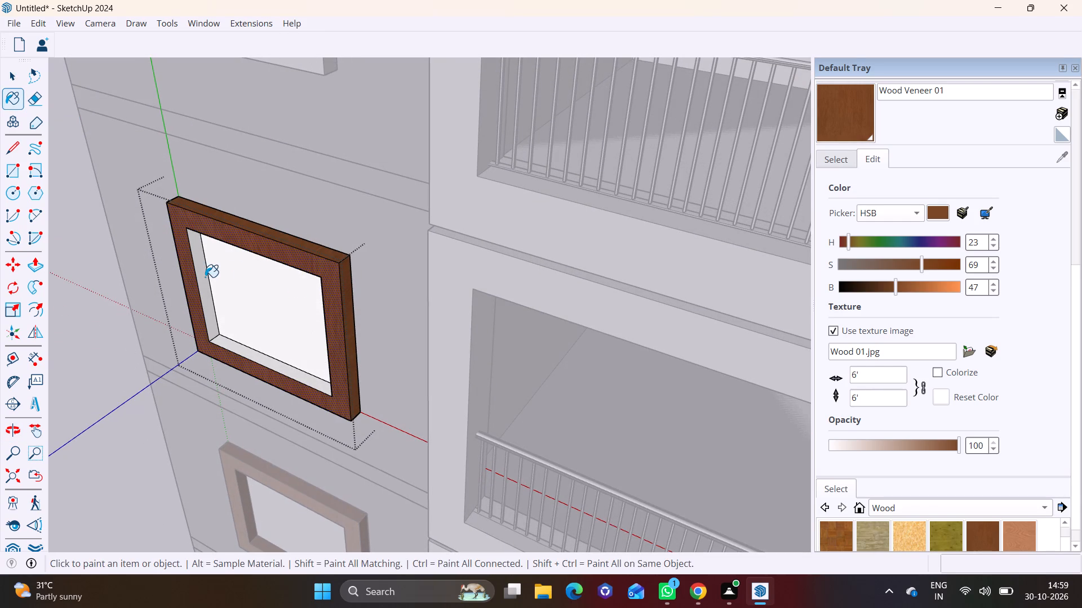
pyautogui.click(226, 344)
# Paint the second-floor frame's other outer side, other inner side and underside with Wood Veneer 01, and close the window.
pyautogui.moveTo(227, 332); pyautogui.dragTo(505, 272, button='middle')
pyautogui.scroll(1, 328, 348)
pyautogui.moveTo(326, 350); pyautogui.dragTo(429, 243, button='middle')
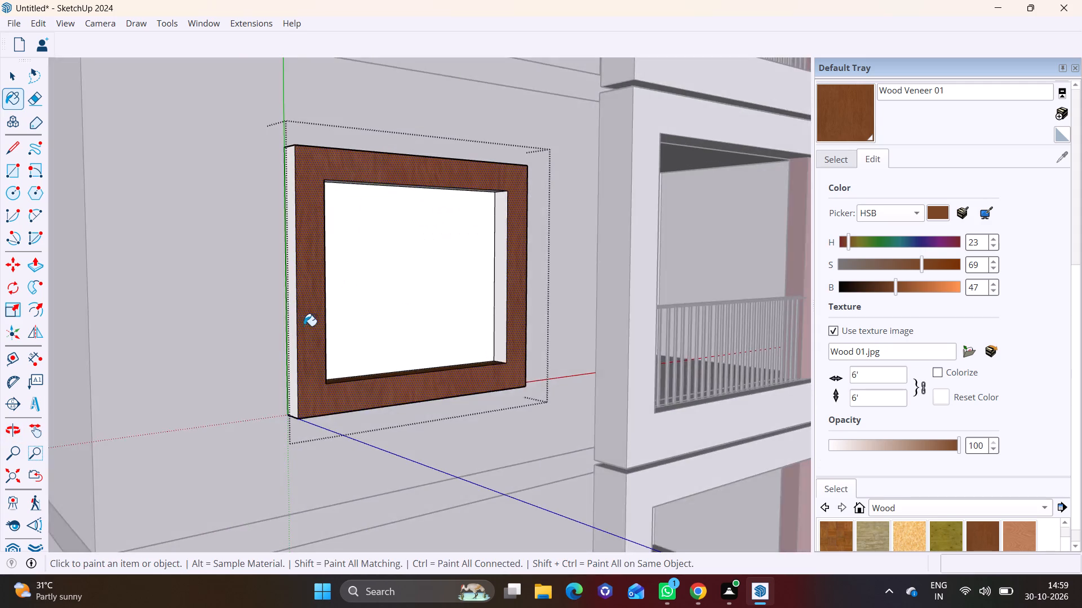
pyautogui.scroll(2, 302, 325)
pyautogui.click(292, 284)
pyautogui.click(535, 277)
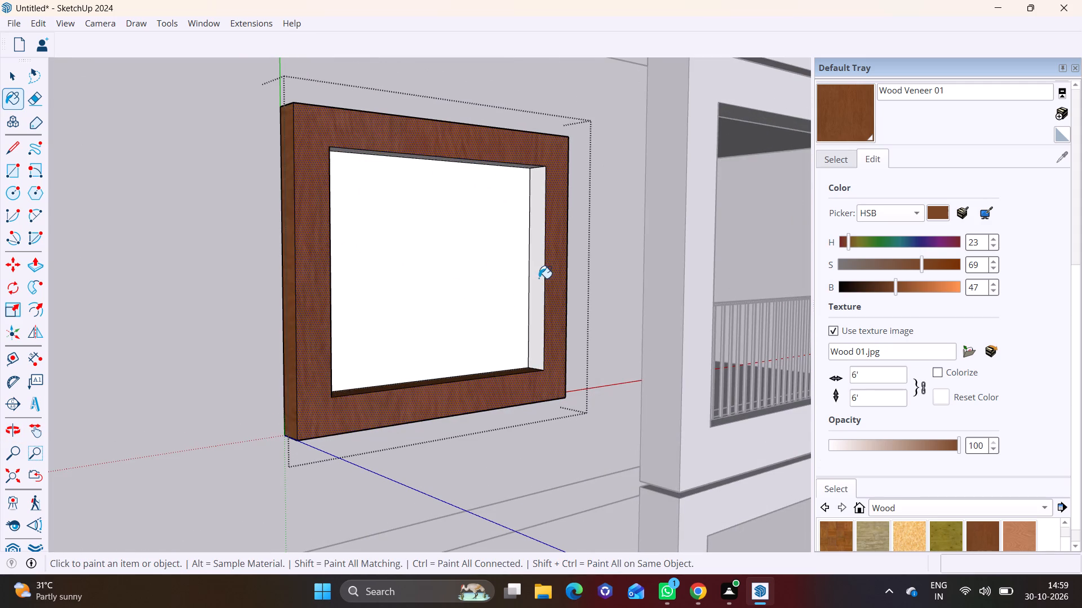
pyautogui.moveTo(511, 342); pyautogui.dragTo(446, 135, button='middle')
pyautogui.scroll(1, 508, 343)
pyautogui.click(433, 192)
pyautogui.scroll(-3, 433, 194)
pyautogui.press('space')
pyautogui.click(398, 254)
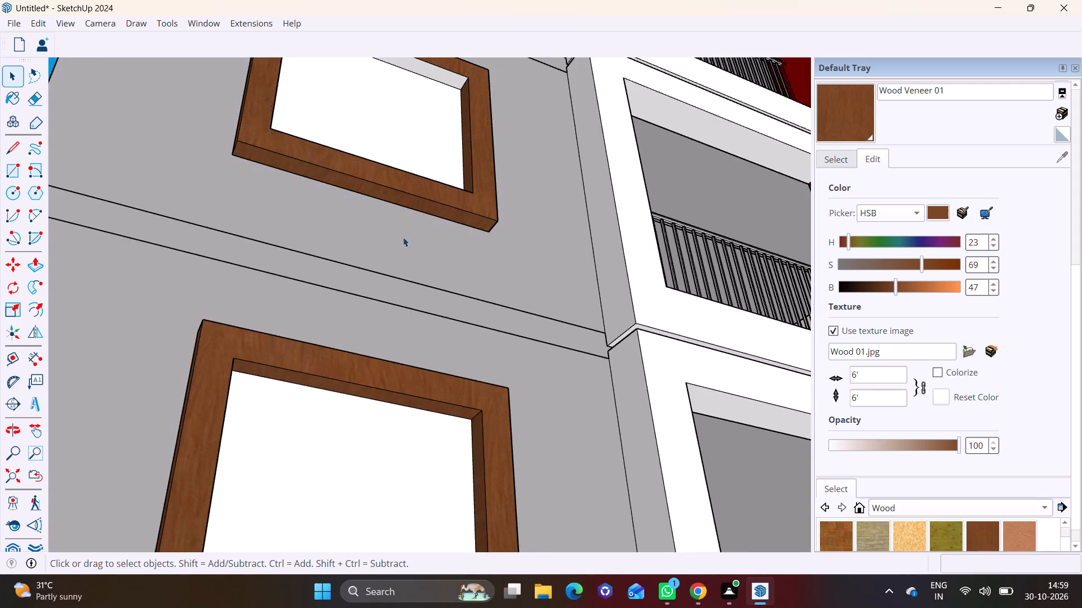
# Open the third-floor window for editing and paint its frame's front face, one inner side and inner sill with Wood Veneer 01.
pyautogui.scroll(-7, 421, 222)
pyautogui.keyDown('shift'); pyautogui.moveTo(456, 164); pyautogui.dragTo(403, 410, button='middle'); pyautogui.keyUp('shift')
pyautogui.moveTo(380, 323); pyautogui.dragTo(285, 450, button='middle')
pyautogui.moveTo(332, 331); pyautogui.dragTo(332, 342, button='middle')
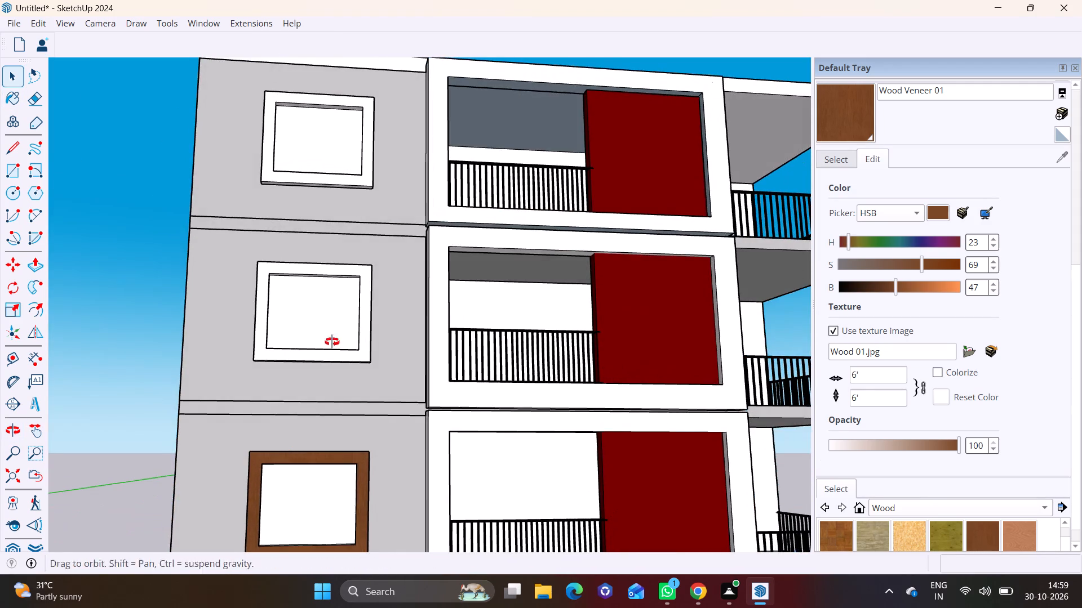
pyautogui.moveTo(332, 342); pyautogui.dragTo(332, 343, button='middle')
pyautogui.scroll(2, 332, 341)
pyautogui.moveTo(332, 340); pyautogui.dragTo(229, 414, button='middle')
pyautogui.scroll(6, 282, 305)
pyautogui.moveTo(329, 306); pyautogui.dragTo(318, 333, button='middle')
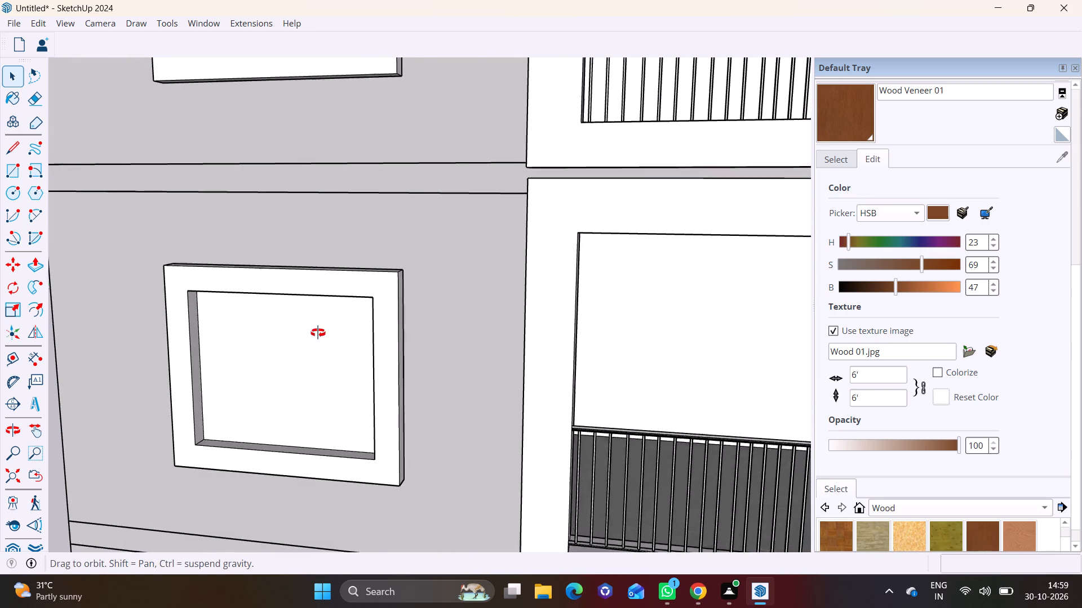
pyautogui.moveTo(318, 333); pyautogui.dragTo(318, 333, button='middle')
pyautogui.tripleClick(329, 281)
pyautogui.click(331, 281)
pyautogui.tripleClick(328, 284)
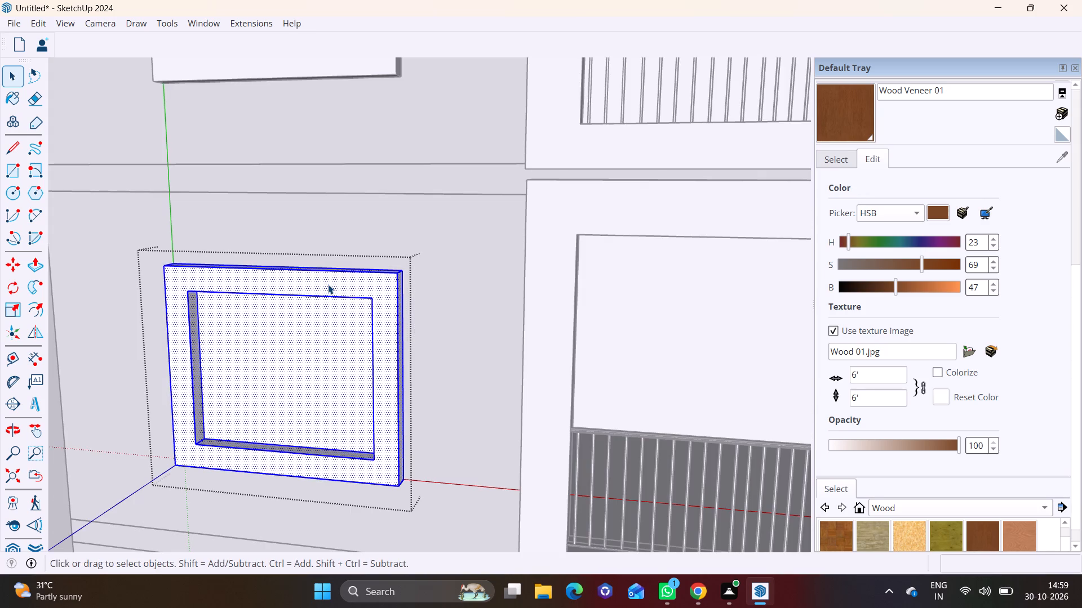
pyautogui.click(328, 284)
pyautogui.tripleClick(283, 288)
pyautogui.doubleClick(291, 286)
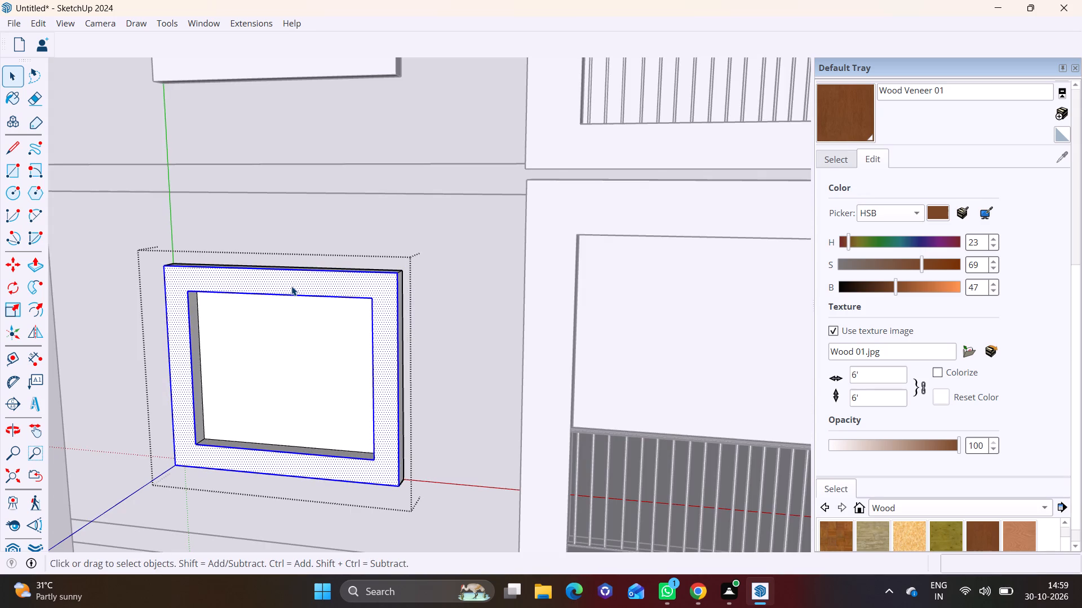
pyautogui.click(864, 122)
pyautogui.click(333, 274)
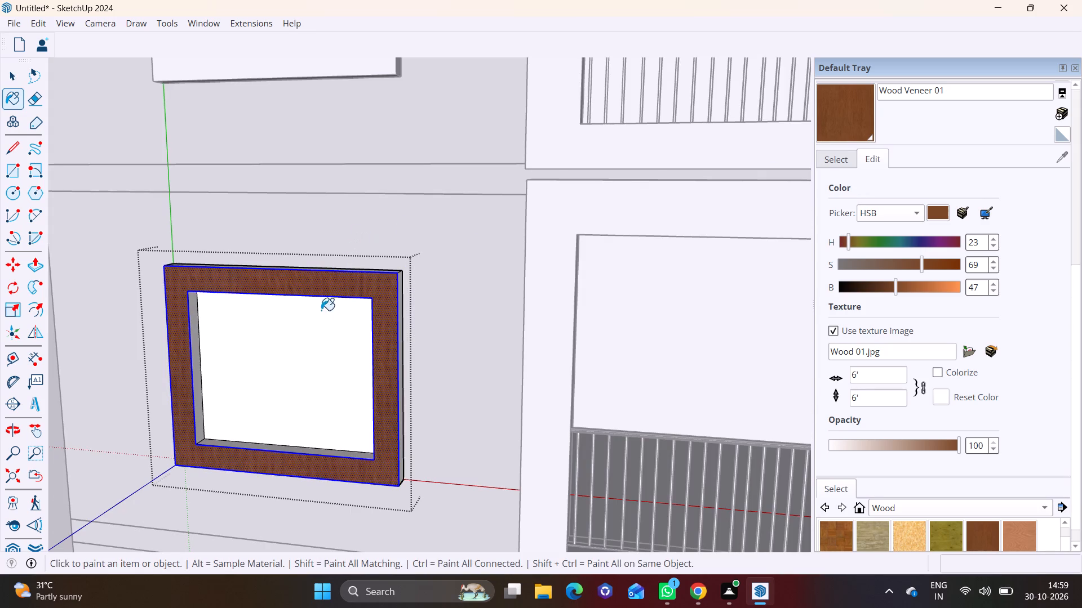
pyautogui.scroll(3, 279, 338)
pyautogui.click(166, 363)
pyautogui.click(201, 479)
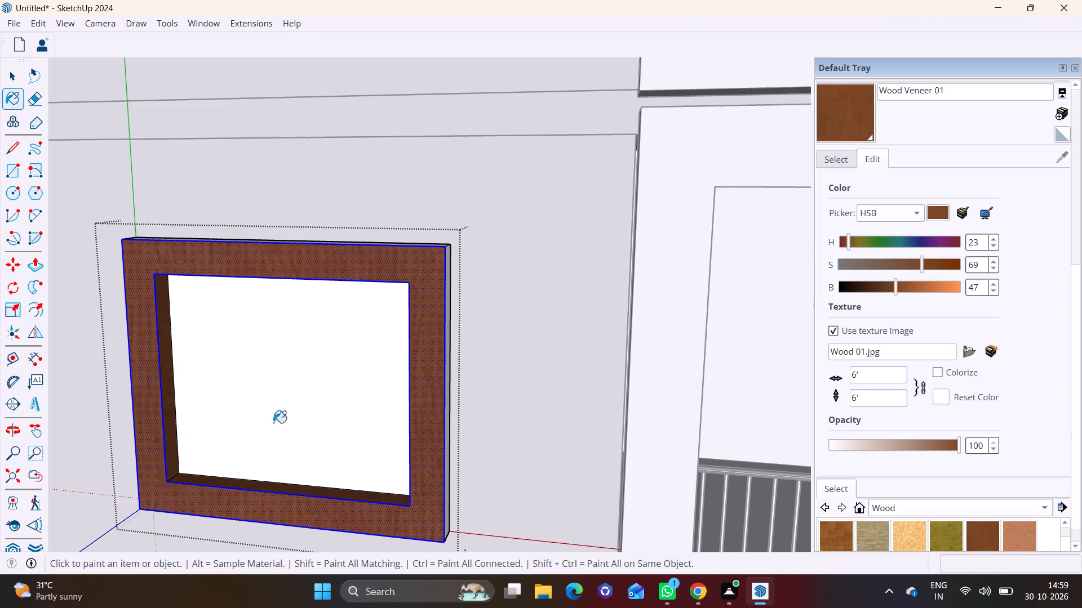
# Paint the third-floor frame's other inner side, inner top, both outer sides, outer top and underside with Wood Veneer 01, and close the window.
pyautogui.scroll(1, 273, 423)
pyautogui.moveTo(393, 354); pyautogui.dragTo(632, 258, button='middle')
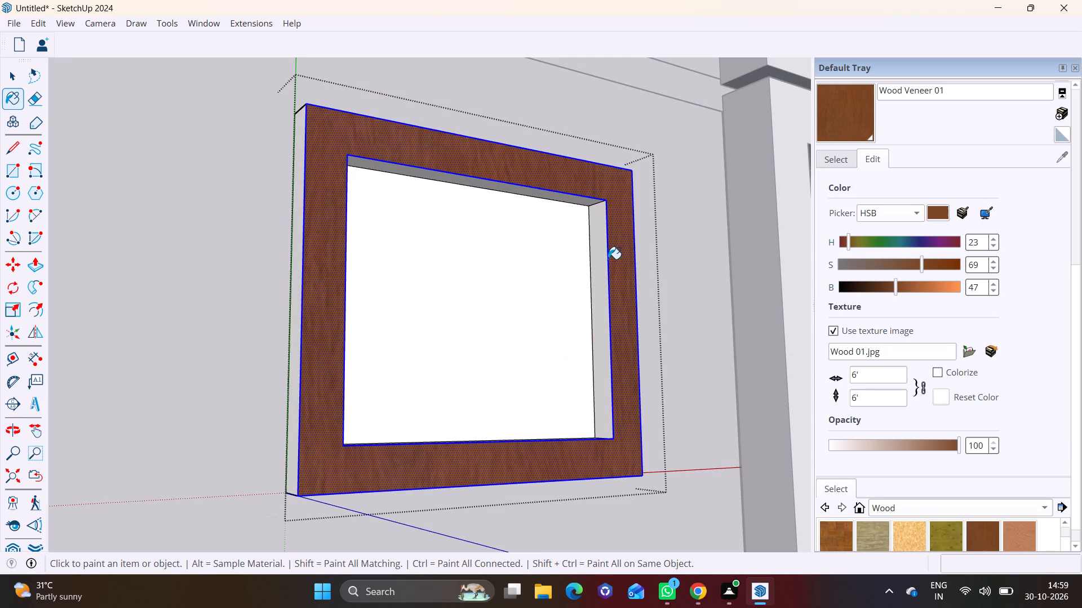
pyautogui.click(596, 257)
pyautogui.click(569, 197)
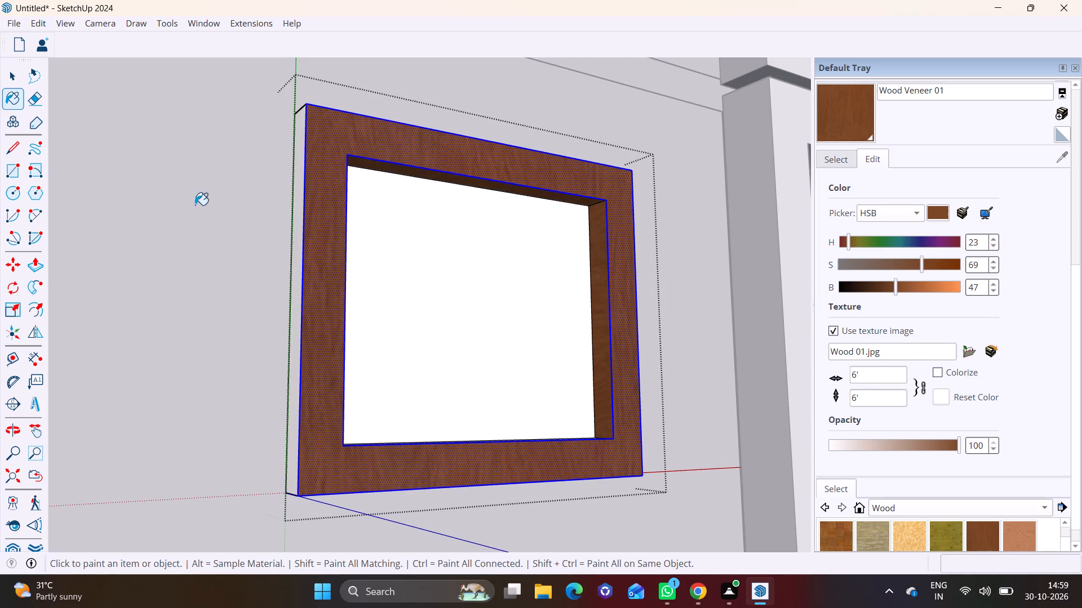
pyautogui.click(295, 192)
pyautogui.moveTo(310, 174); pyautogui.dragTo(184, 464, button='middle')
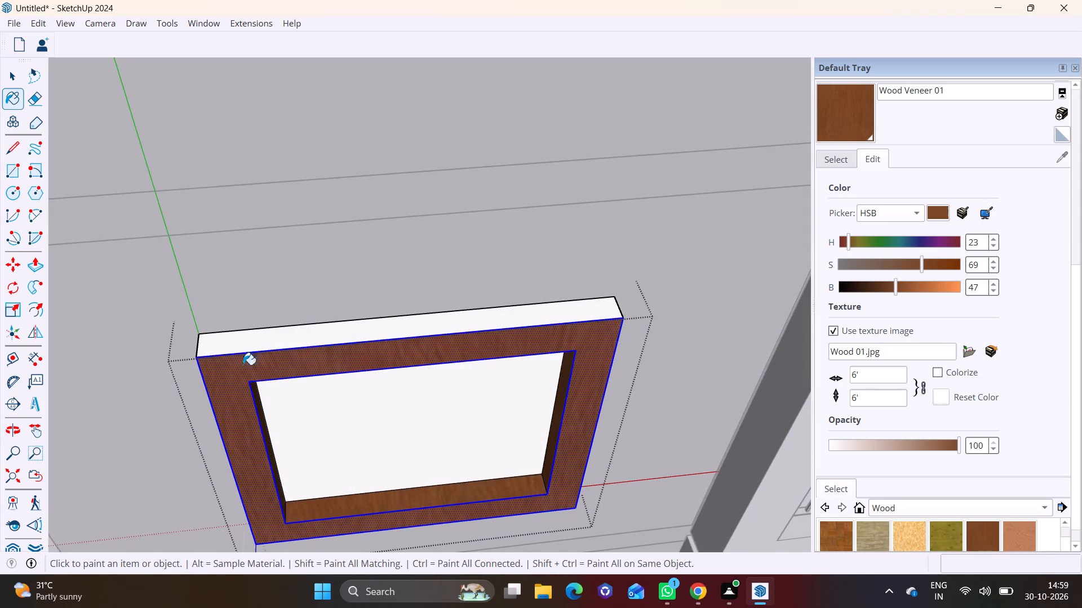
pyautogui.click(285, 333)
pyautogui.moveTo(632, 405); pyautogui.dragTo(232, 276, button='middle')
pyautogui.moveTo(242, 262); pyautogui.dragTo(307, 263, button='middle')
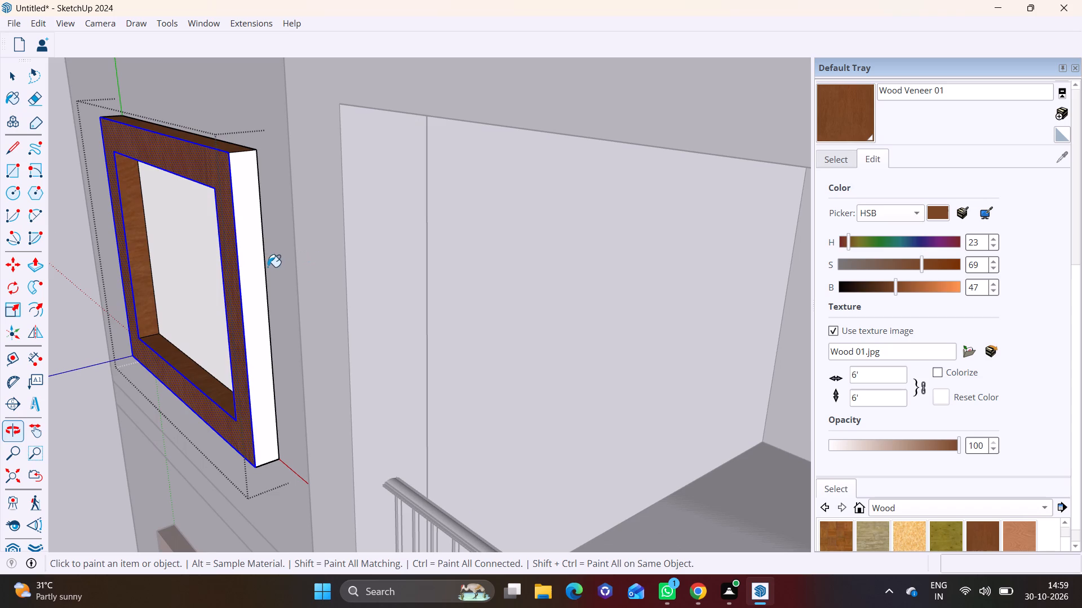
pyautogui.click(252, 265)
pyautogui.moveTo(184, 427); pyautogui.dragTo(317, 275, button='middle')
pyautogui.scroll(5, 324, 360)
pyautogui.moveTo(339, 338); pyautogui.dragTo(379, 256, button='middle')
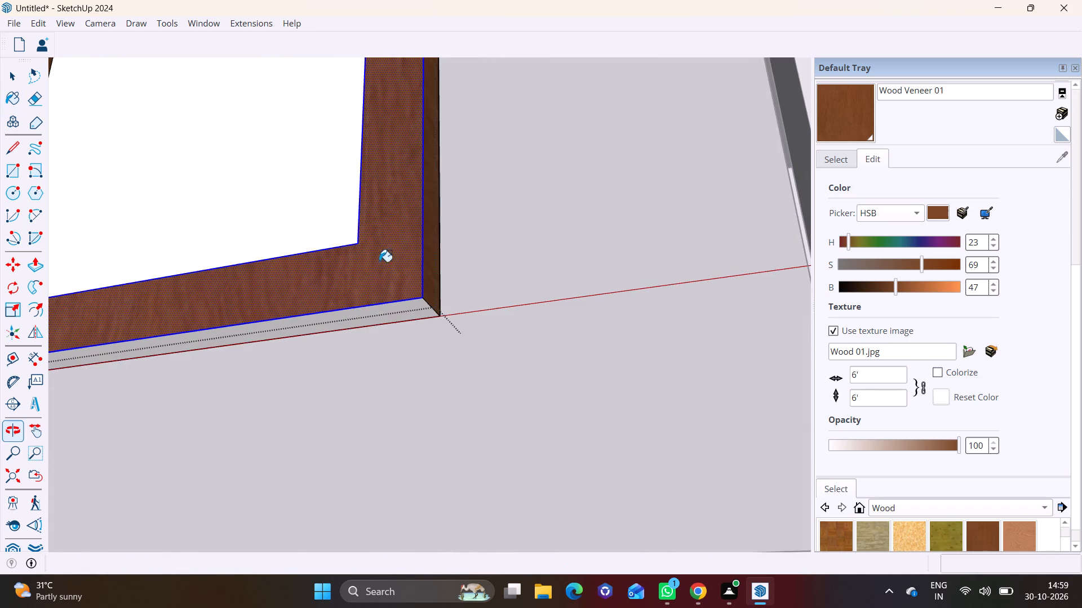
pyautogui.click(380, 312)
pyautogui.scroll(-8, 380, 312)
pyautogui.press('space')
pyautogui.click(237, 387)
# Open the top-floor window for editing and paint its frame's front, both inner sides, one outer side and inner sill with Wood Veneer 01.
pyautogui.scroll(-6, 302, 315)
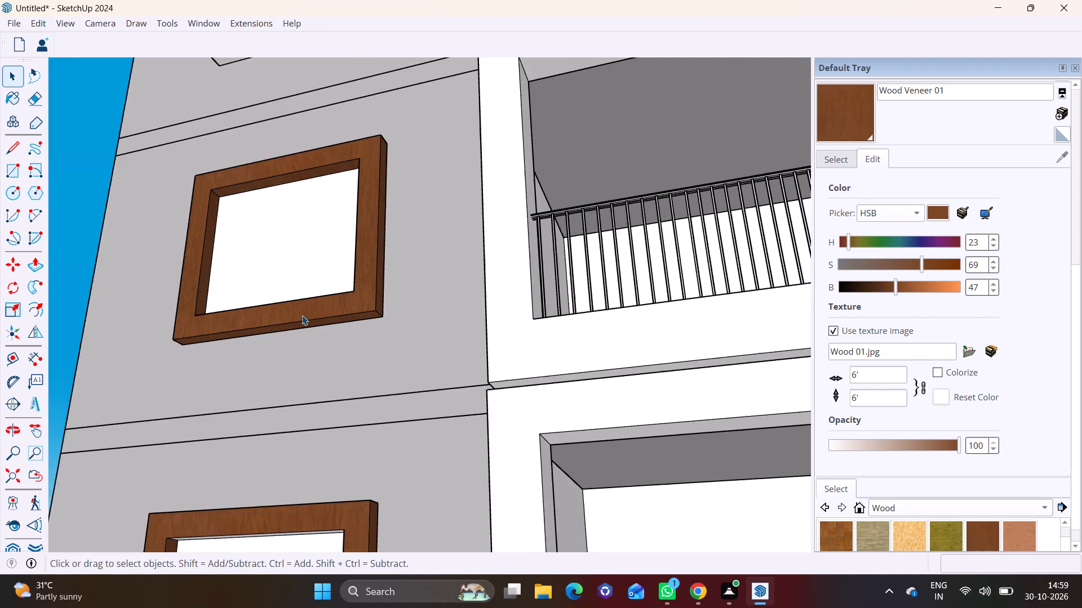
pyautogui.scroll(-4, 302, 315)
pyautogui.keyDown('shift'); pyautogui.moveTo(360, 157); pyautogui.dragTo(387, 370, button='middle'); pyautogui.keyUp('shift')
pyautogui.scroll(3, 334, 315)
pyautogui.moveTo(330, 334); pyautogui.dragTo(315, 440, button='middle')
pyautogui.scroll(6, 330, 340)
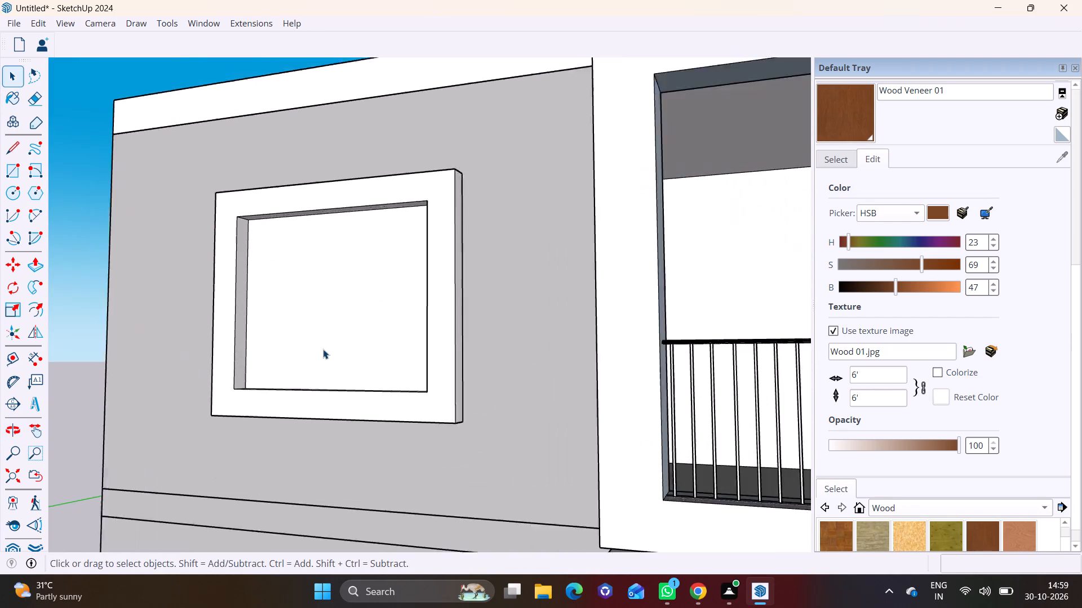
pyautogui.scroll(1, 323, 349)
pyautogui.tripleClick(230, 278)
pyautogui.click(227, 278)
pyautogui.click(222, 279)
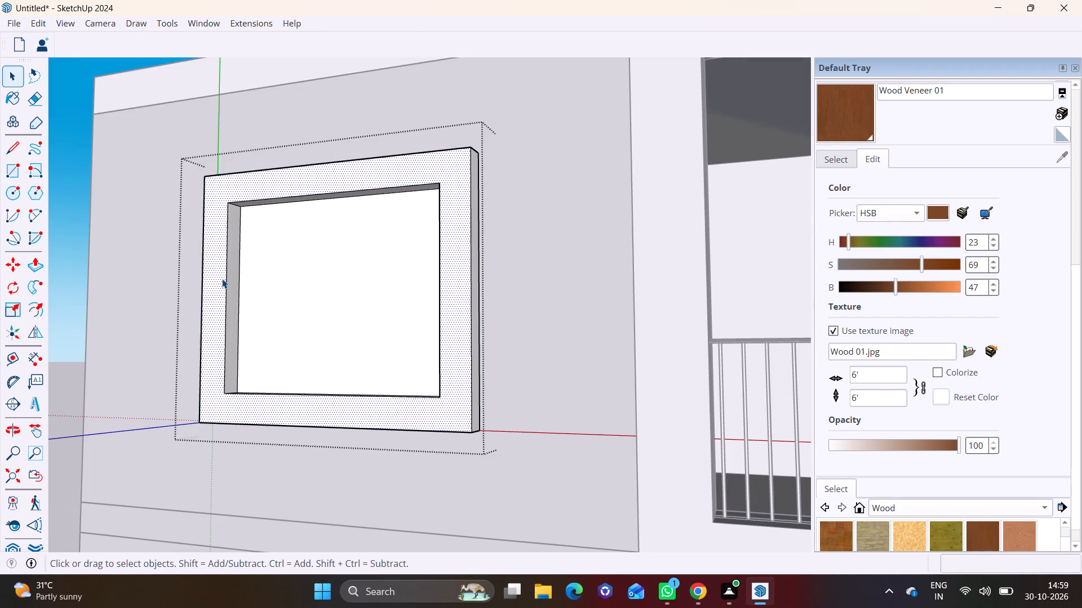
pyautogui.click(851, 111)
pyautogui.click(213, 237)
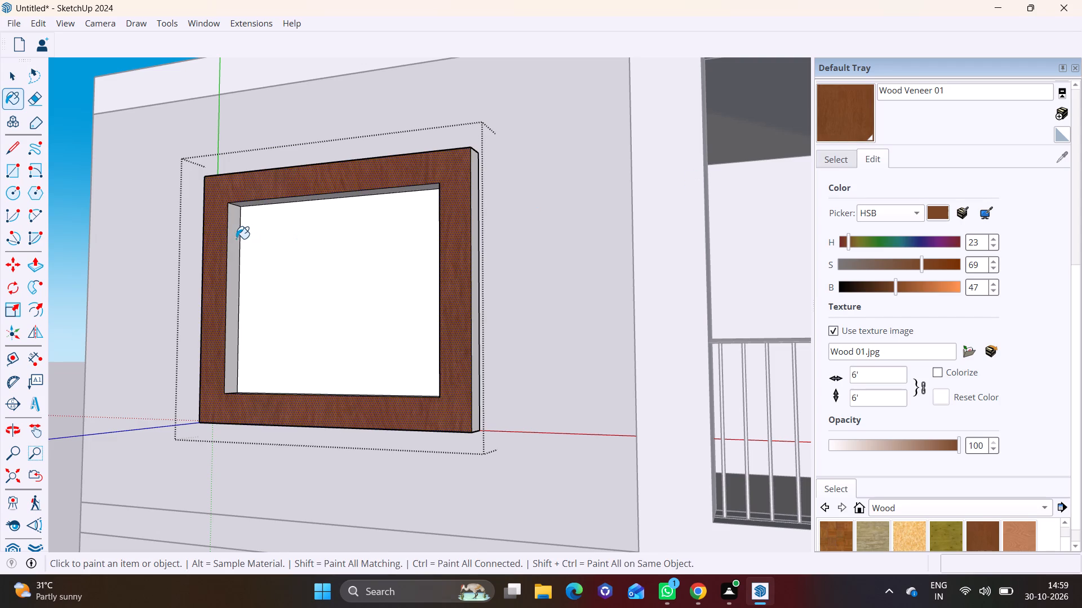
pyautogui.click(234, 236)
pyautogui.moveTo(346, 282); pyautogui.dragTo(660, 352, button='middle')
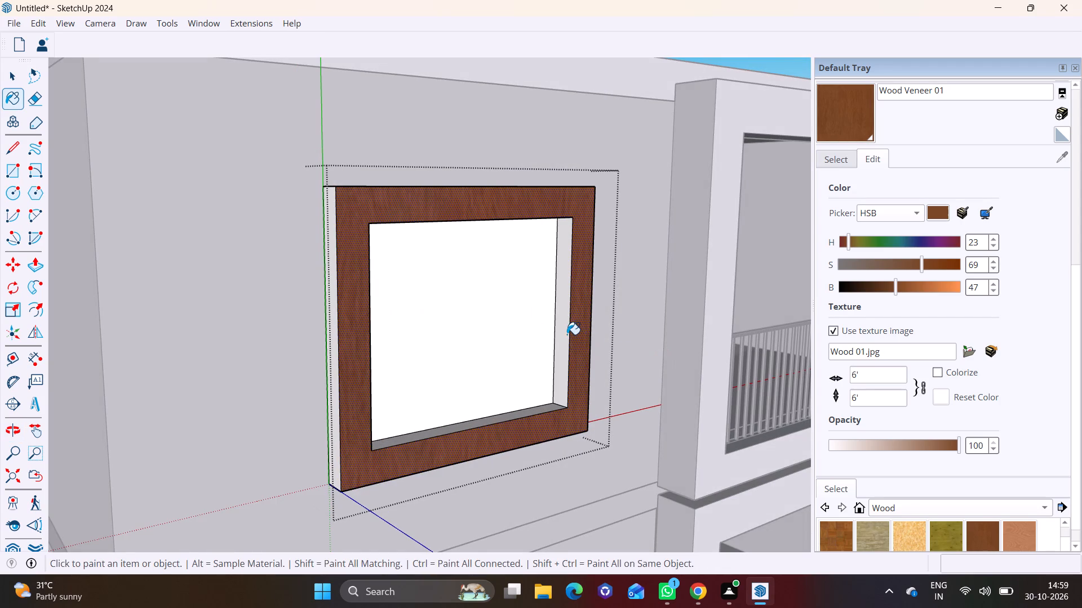
pyautogui.click(566, 333)
pyautogui.click(329, 307)
pyautogui.scroll(3, 433, 411)
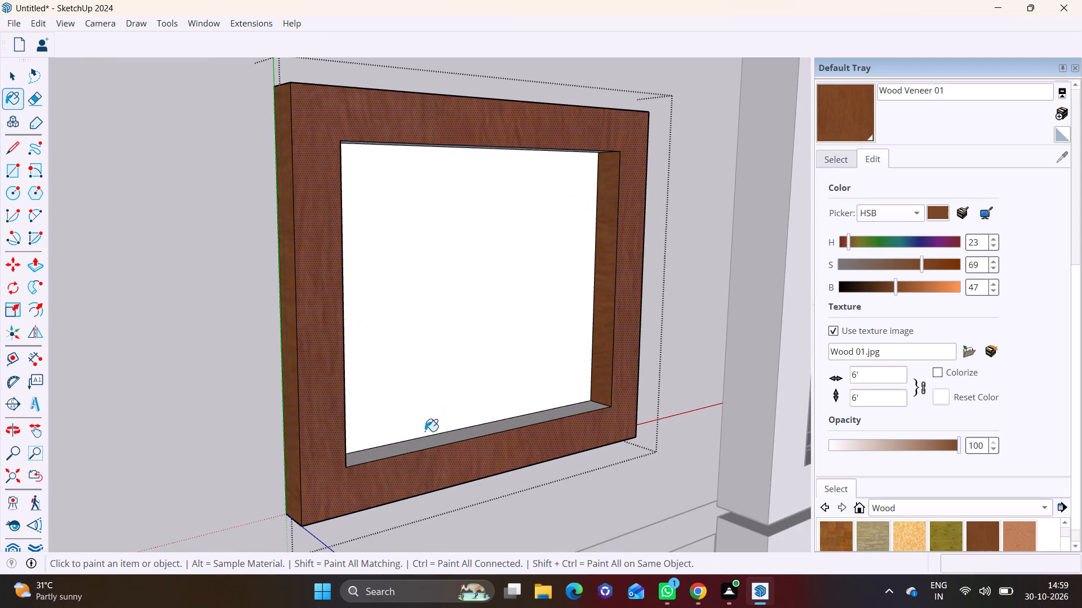
pyautogui.click(419, 444)
# Paint the top-floor frame's outer top, other outer side, underside and inner top with Wood Veneer 01, and close the window.
pyautogui.scroll(-3, 420, 421)
pyautogui.moveTo(432, 238); pyautogui.dragTo(414, 406, button='middle')
pyautogui.click(414, 399)
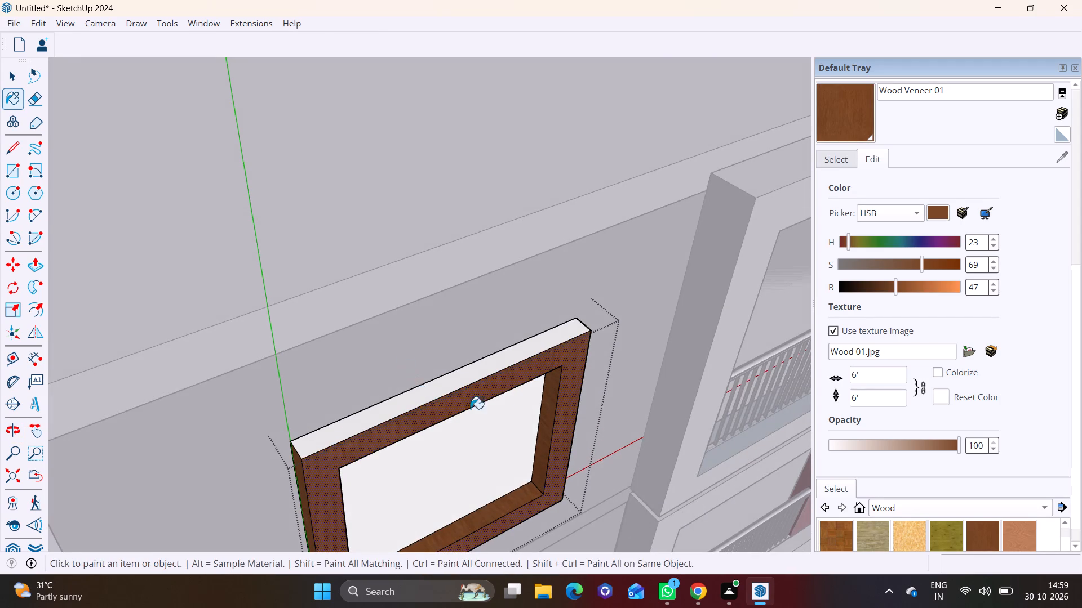
pyautogui.moveTo(515, 396); pyautogui.dragTo(121, 267, button='middle')
pyautogui.click(247, 260)
pyautogui.moveTo(179, 365); pyautogui.dragTo(166, 364, button='middle')
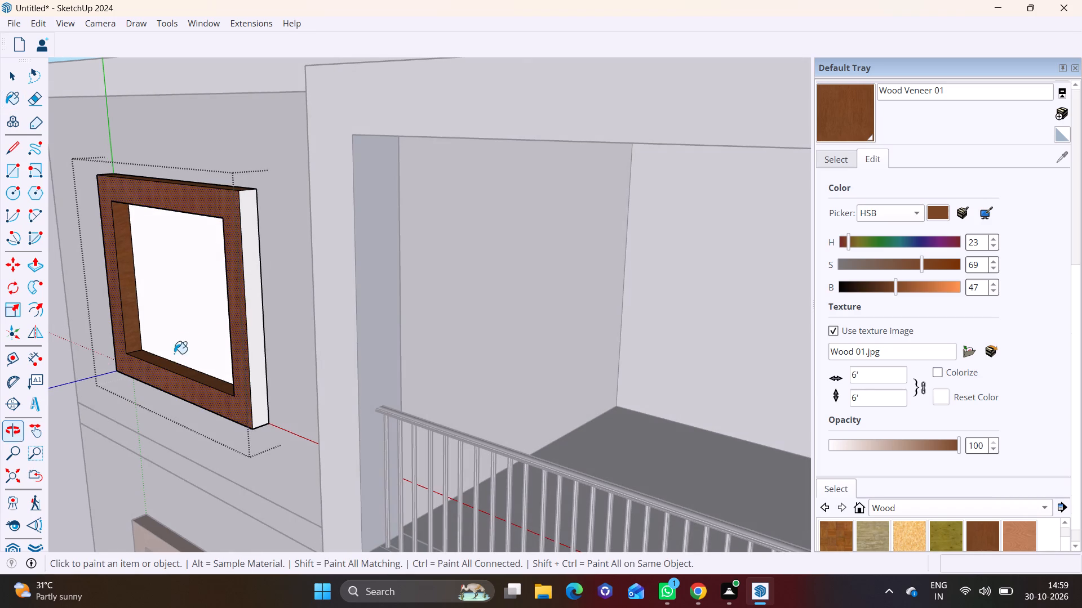
pyautogui.click(259, 297)
pyautogui.moveTo(250, 358); pyautogui.dragTo(336, 139, button='middle')
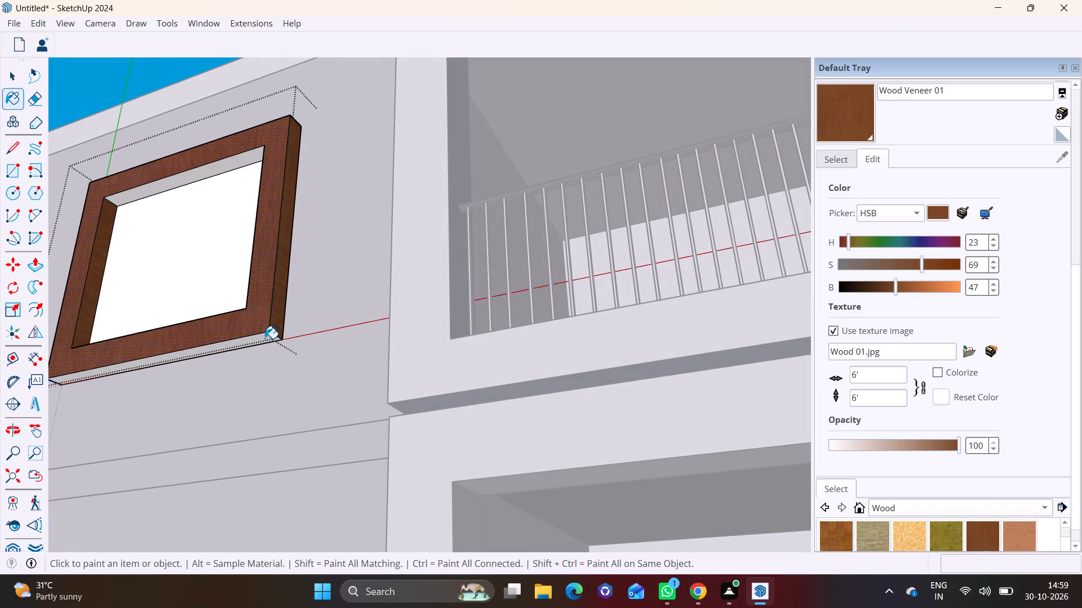
pyautogui.click(265, 338)
pyautogui.click(213, 167)
pyautogui.moveTo(263, 215); pyautogui.dragTo(345, 479, button='middle')
pyautogui.scroll(-2, 348, 479)
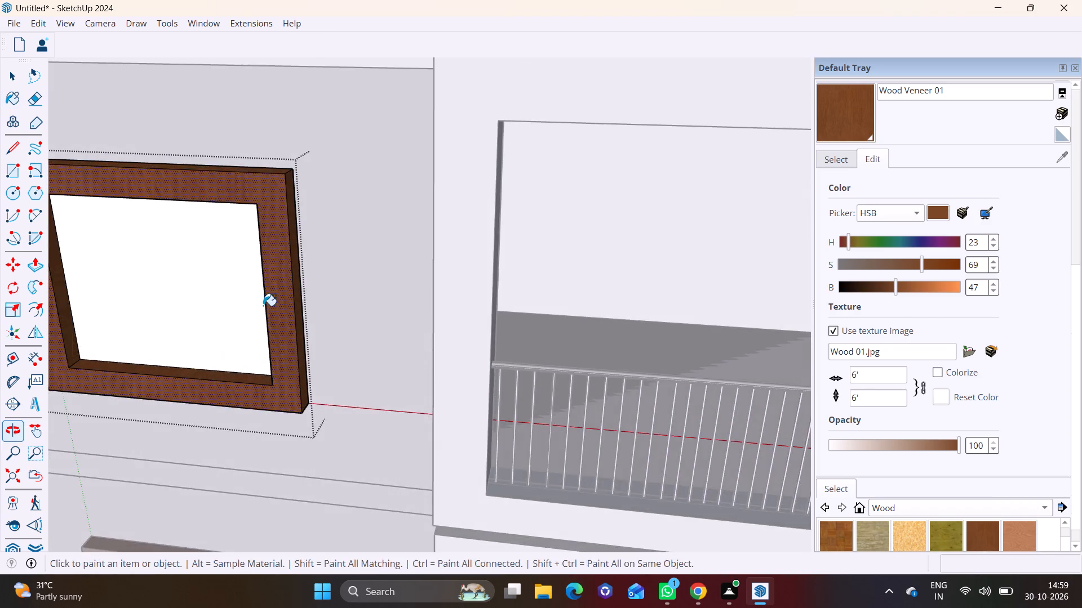
pyautogui.scroll(-2, 263, 306)
pyautogui.moveTo(289, 262); pyautogui.dragTo(502, 243, button='middle')
pyautogui.press('space')
pyautogui.click(275, 171)
pyautogui.scroll(-7, 259, 208)
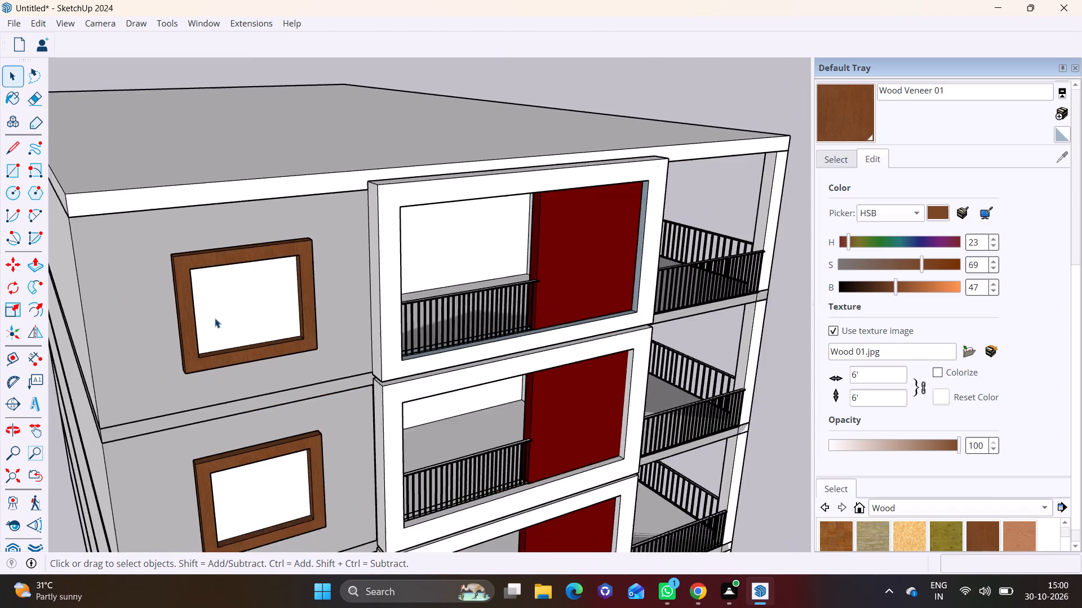
# Open 3D Warehouse and search its models for GLASS WINDOW.
pyautogui.scroll(-3, 215, 318)
pyautogui.moveTo(214, 327); pyautogui.dragTo(107, 238, button='middle')
pyautogui.click(210, 23)
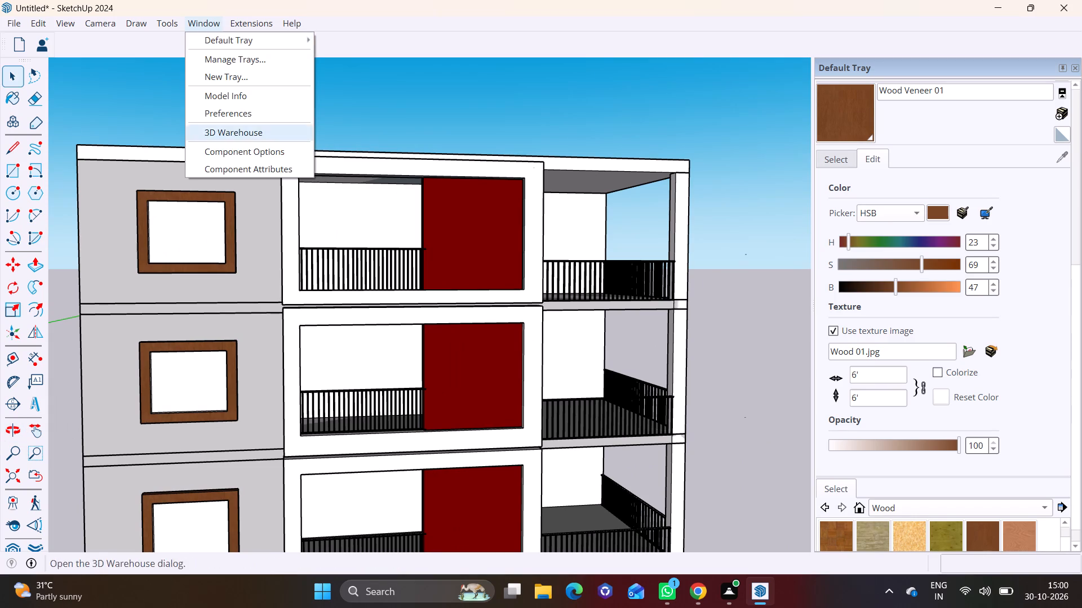
pyautogui.click(216, 127)
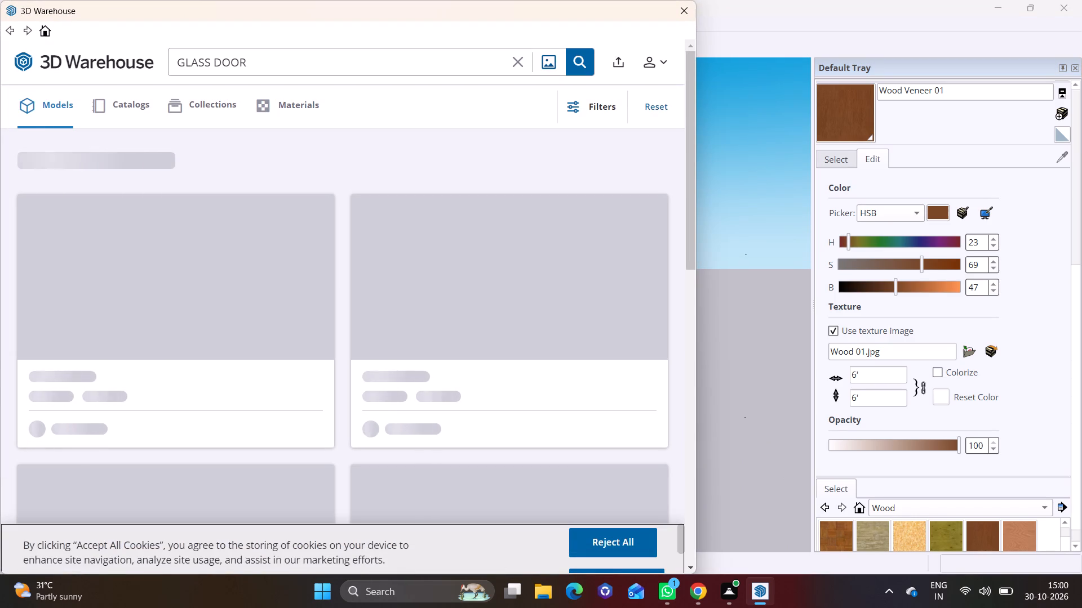
pyautogui.click(507, 61)
pyautogui.click(386, 55)
pyautogui.write('GLASS WINDOW')
pyautogui.press('Return')
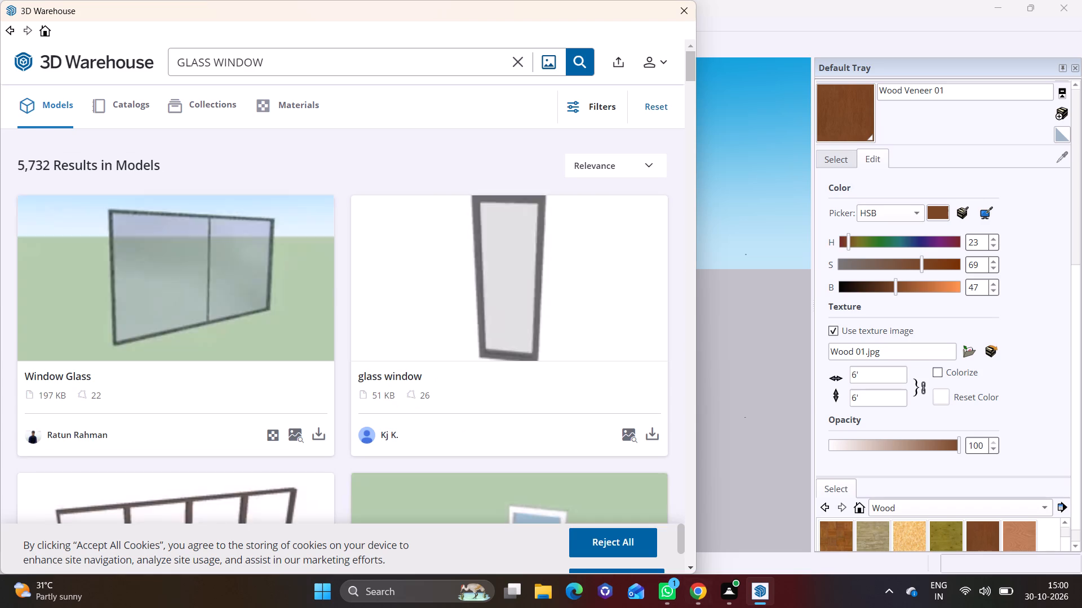
# Browse the glass window models for a simple two-pane window that suits the wood-veneer frames.
pyautogui.click(686, 562)
pyautogui.doubleClick(686, 562)
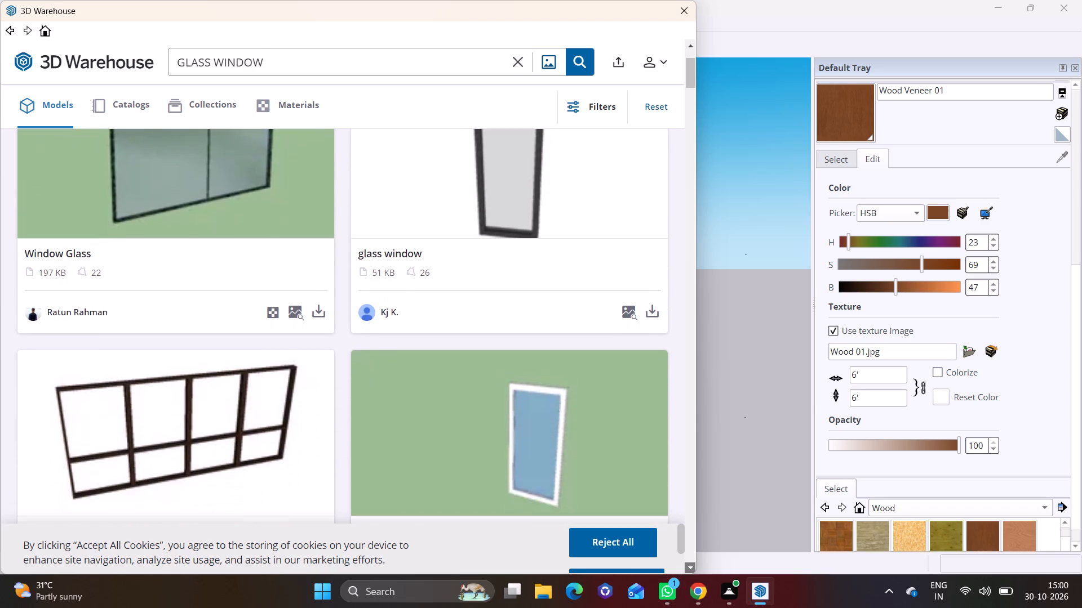
pyautogui.click(686, 562)
pyautogui.click(686, 562)
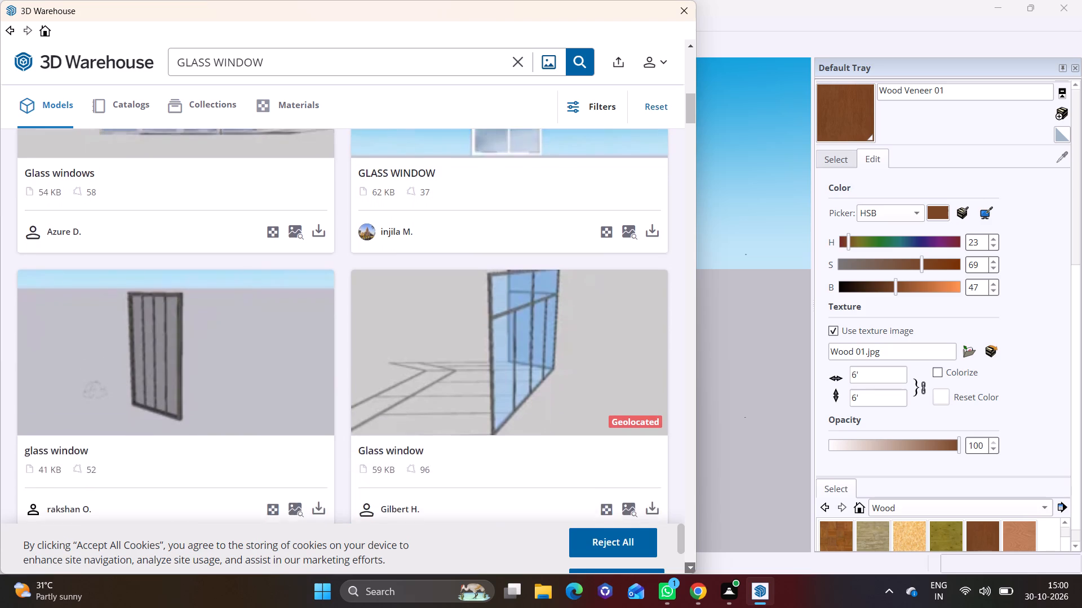
pyautogui.click(686, 562)
pyautogui.click(686, 562)
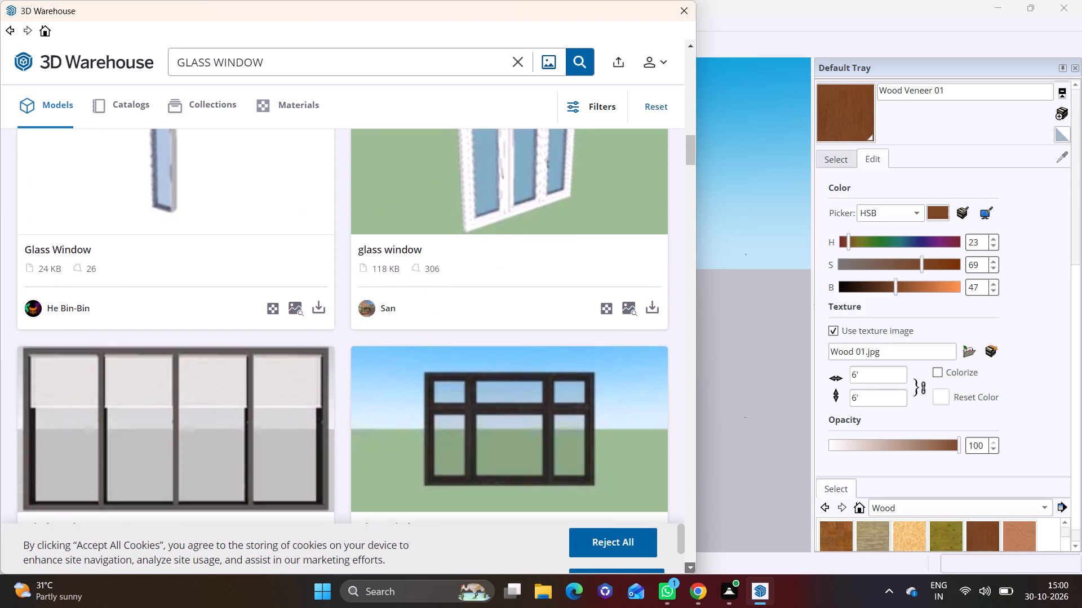
pyautogui.click(686, 562)
pyautogui.click(686, 562)
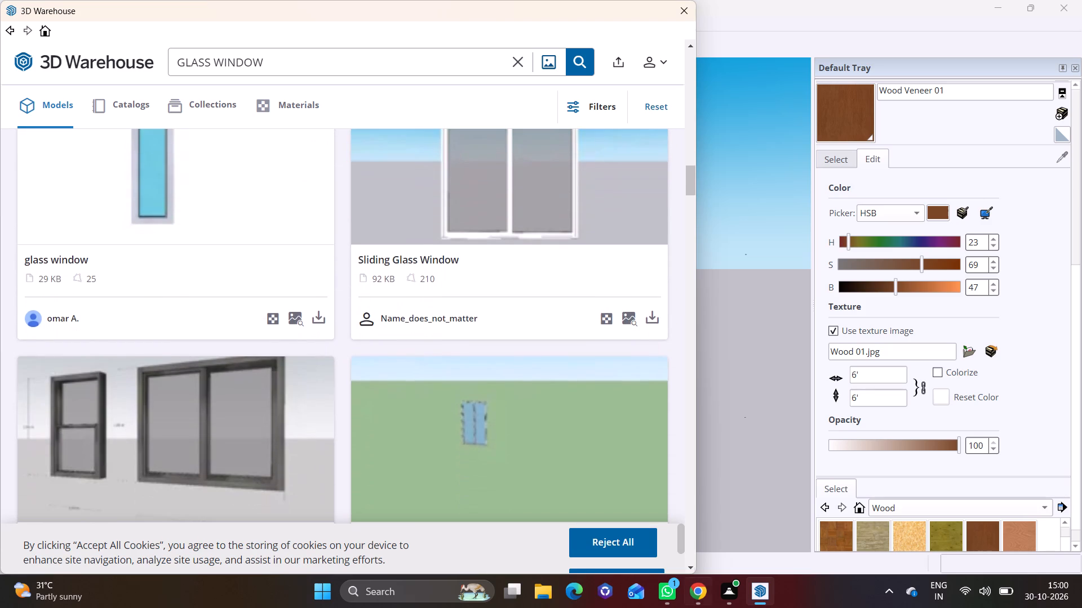
pyautogui.click(698, 576)
pyautogui.click(762, 602)
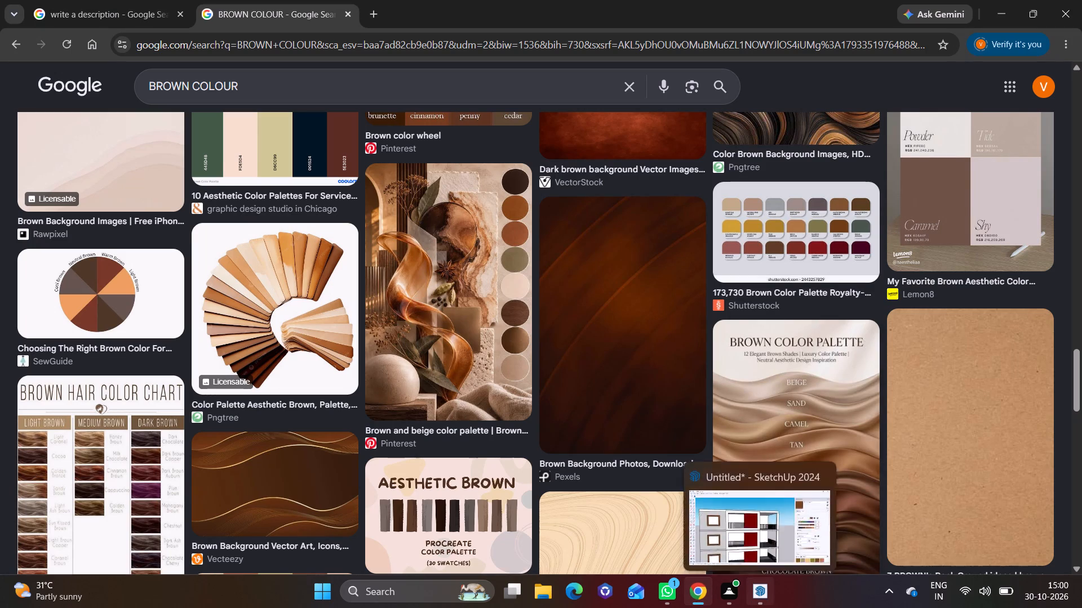
pyautogui.click(695, 567)
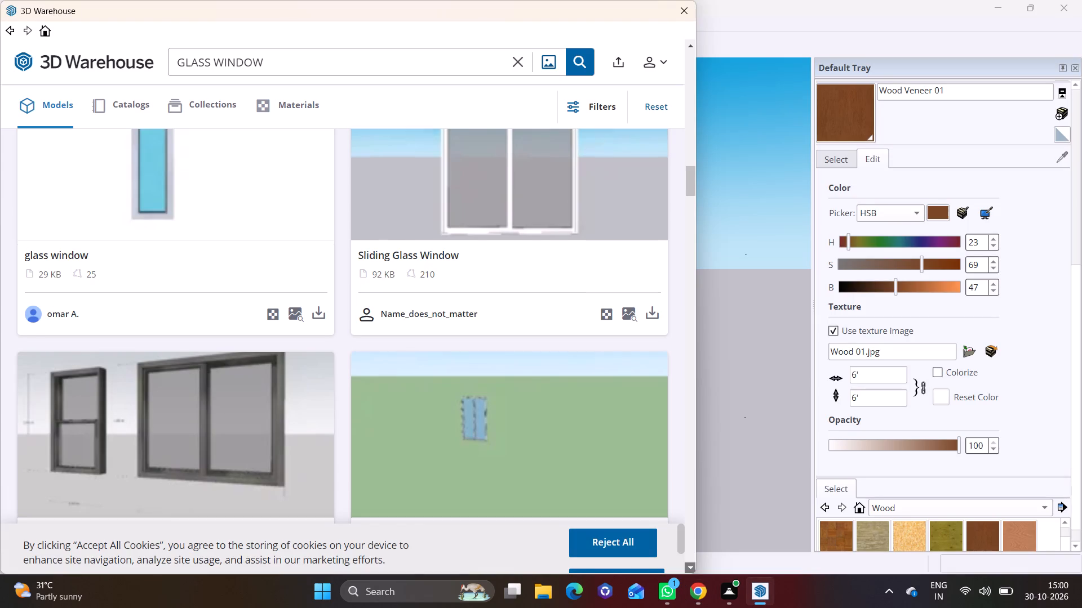
pyautogui.click(695, 567)
pyautogui.click(695, 567)
pyautogui.click(695, 567)
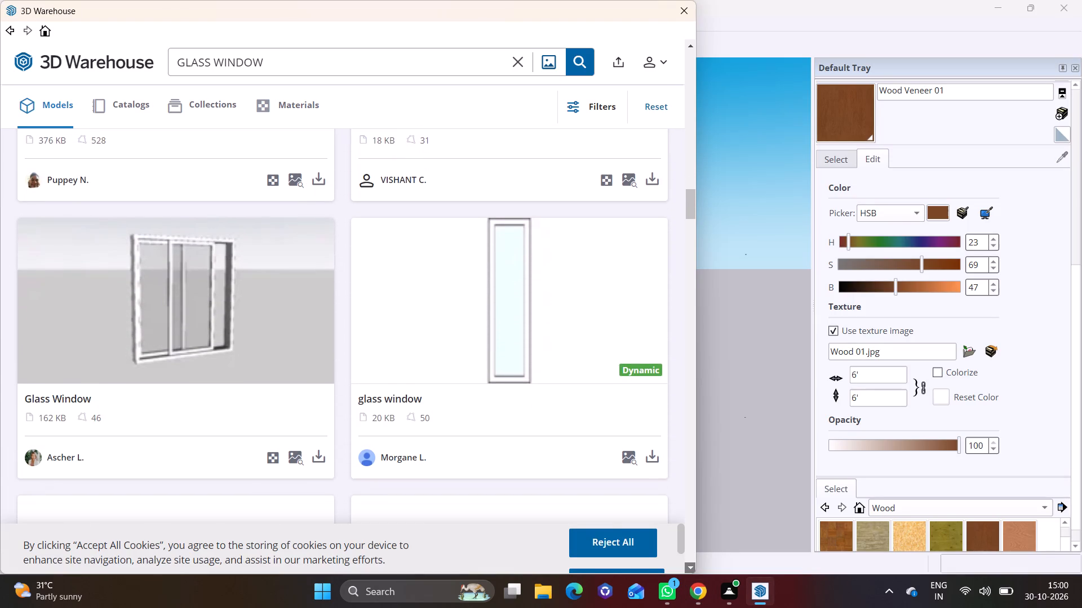
pyautogui.click(695, 567)
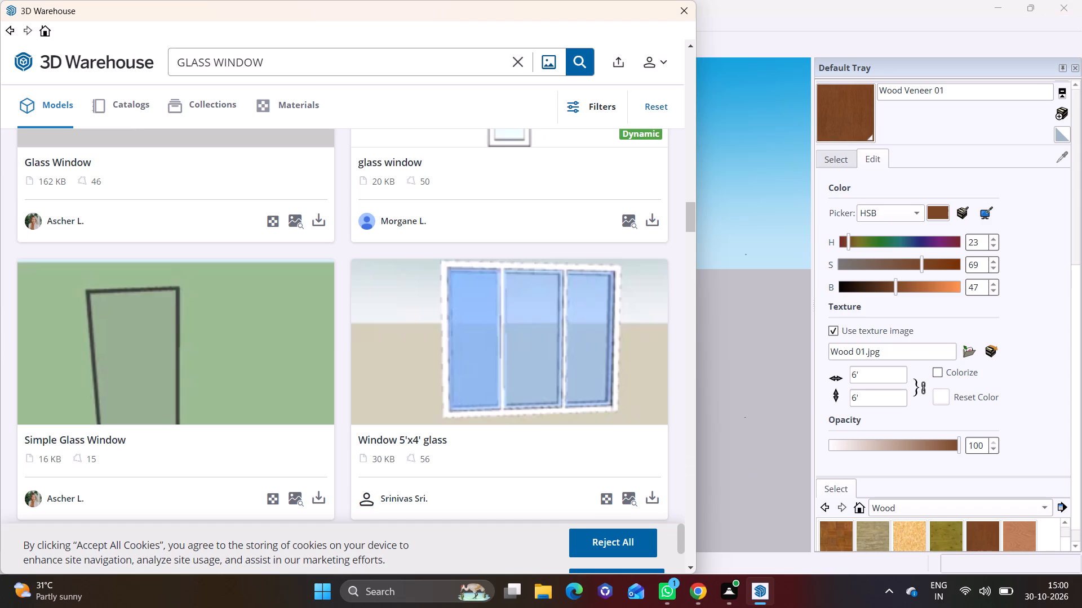
pyautogui.click(693, 567)
pyautogui.click(693, 567)
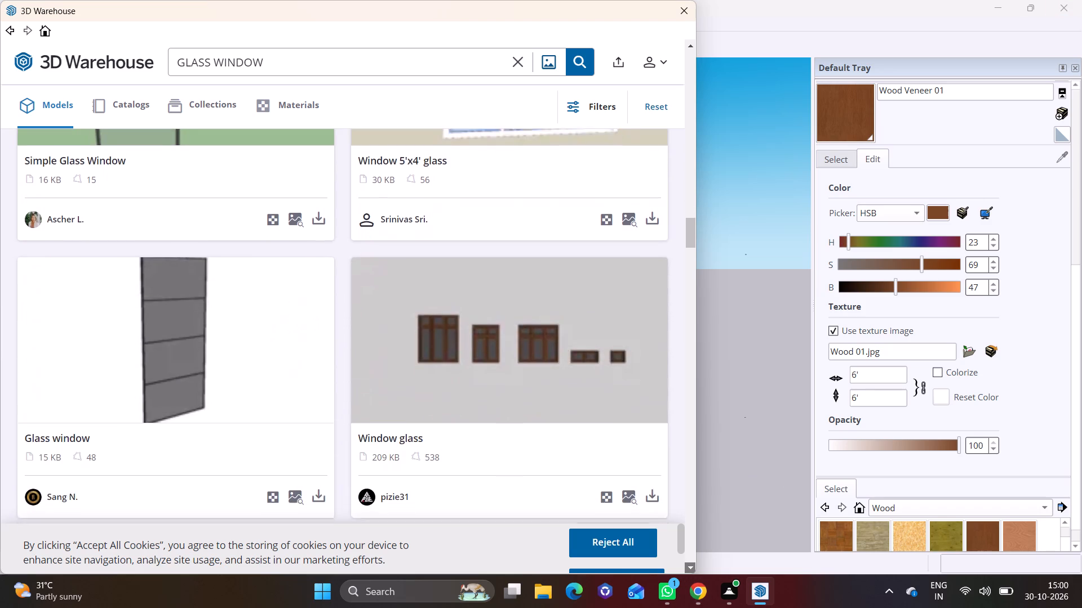
pyautogui.click(693, 567)
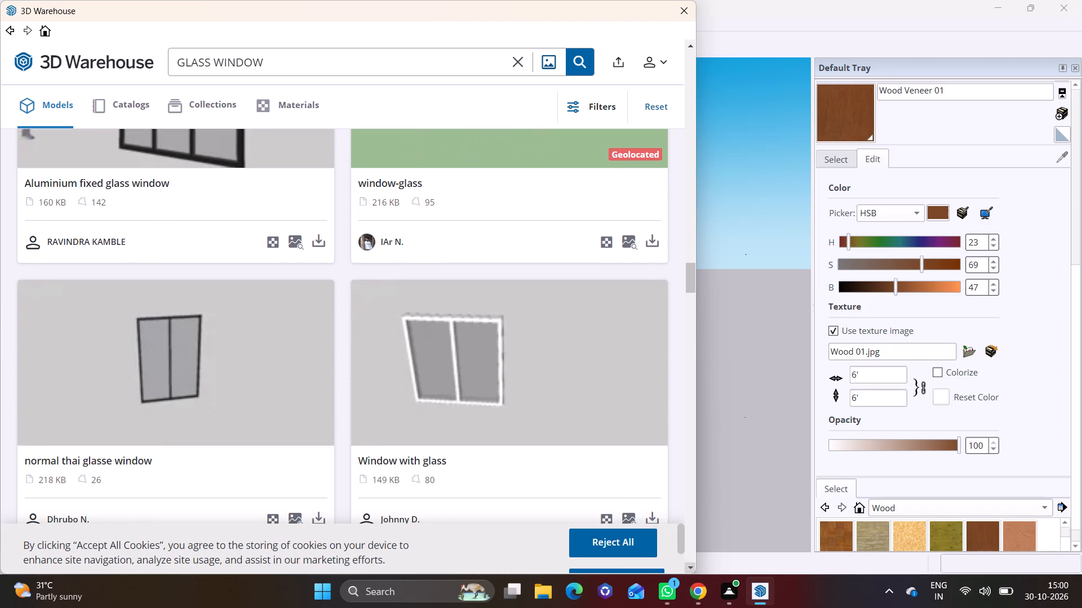
pyautogui.scroll(-2, 382, 493)
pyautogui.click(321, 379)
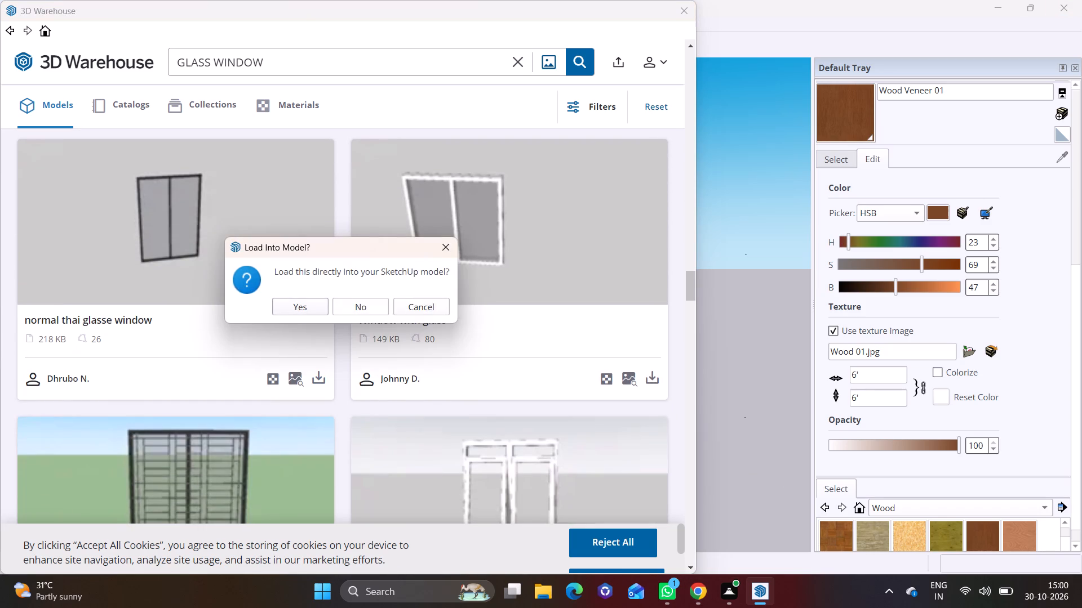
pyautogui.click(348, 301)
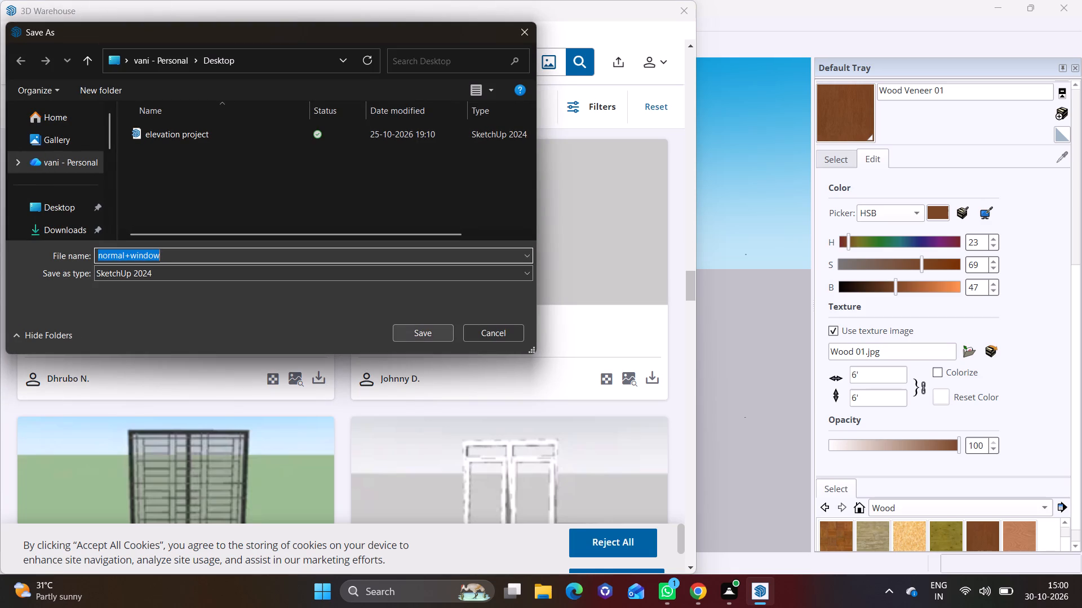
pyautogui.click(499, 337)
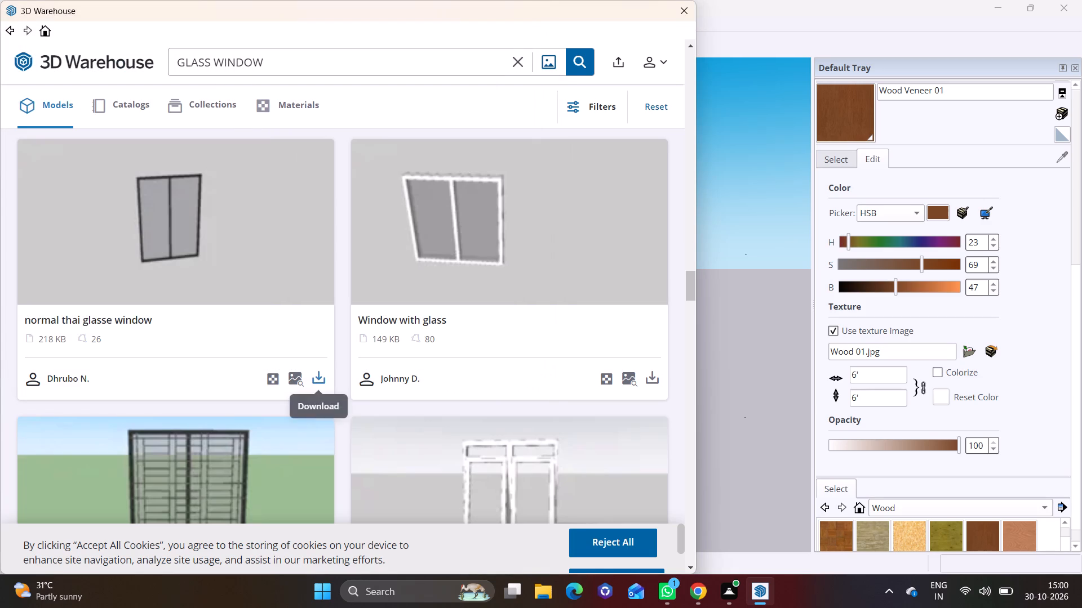
# Load the "normal thai glasse window" model directly into the project and place it on the roof's front edge above the top-floor window.
pyautogui.click(325, 375)
pyautogui.click(314, 310)
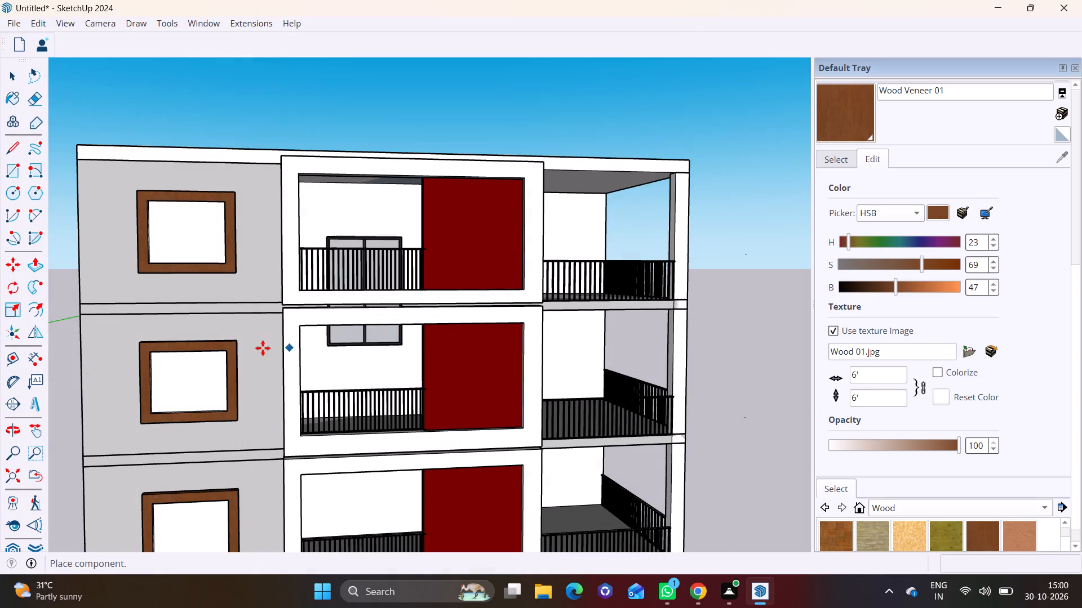
pyautogui.moveTo(141, 347); pyautogui.dragTo(291, 383, button='middle')
pyautogui.scroll(-1, 294, 378)
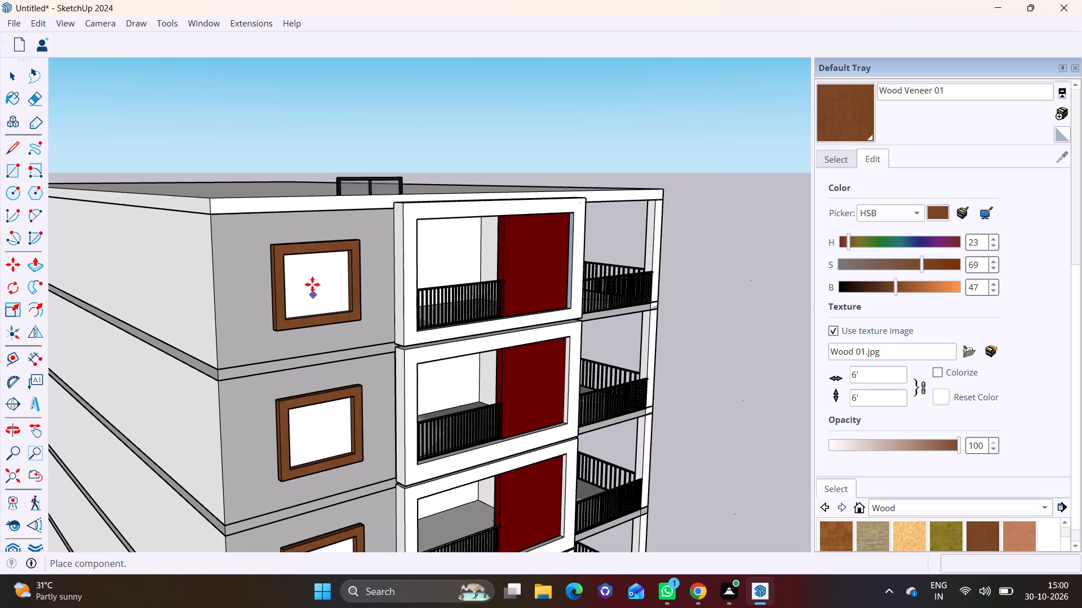
pyautogui.click(231, 198)
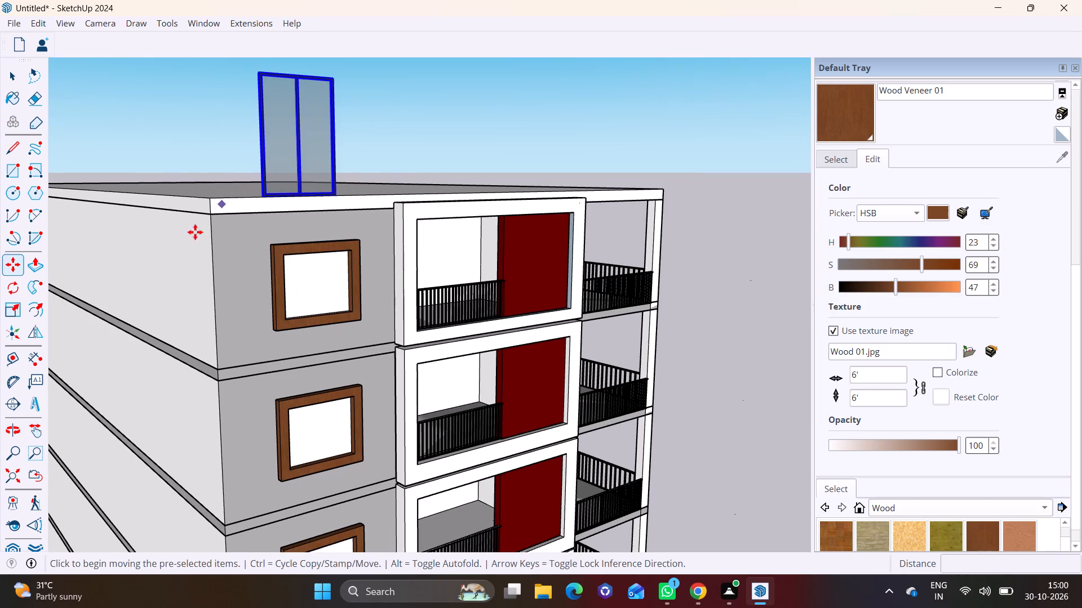
# Scale the placed glass window down uniformly from its upper corner.
pyautogui.click(12, 301)
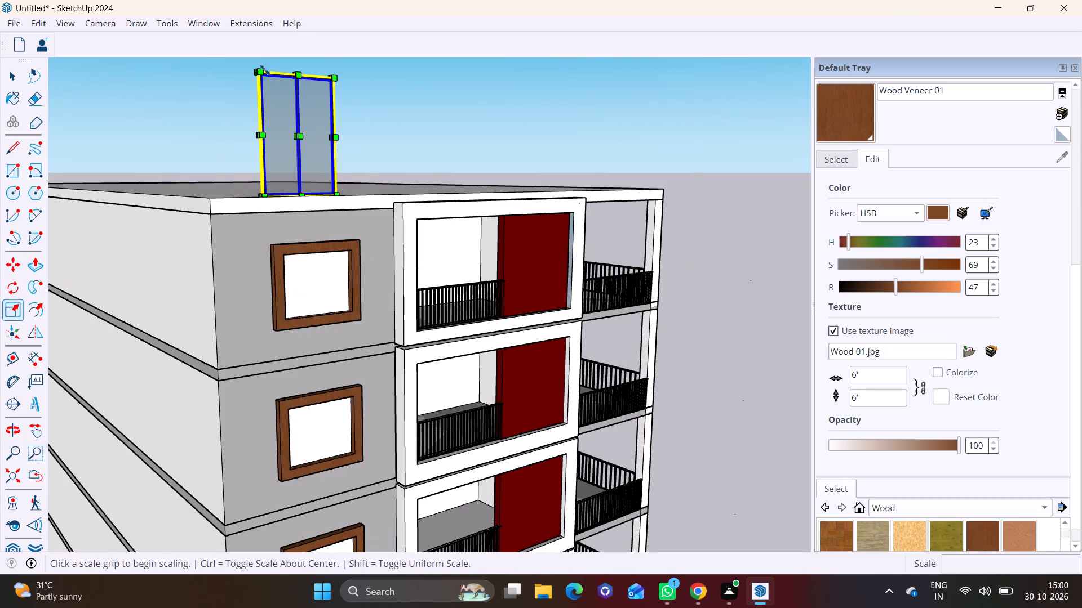
pyautogui.click(265, 66)
pyautogui.click(259, 70)
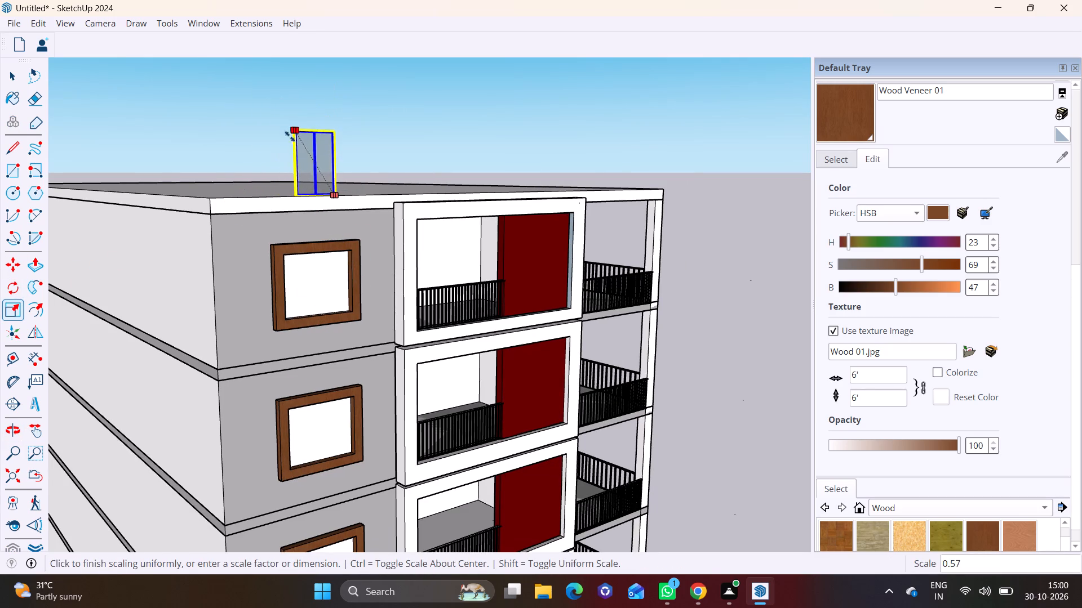
pyautogui.click(301, 157)
pyautogui.scroll(6, 358, 191)
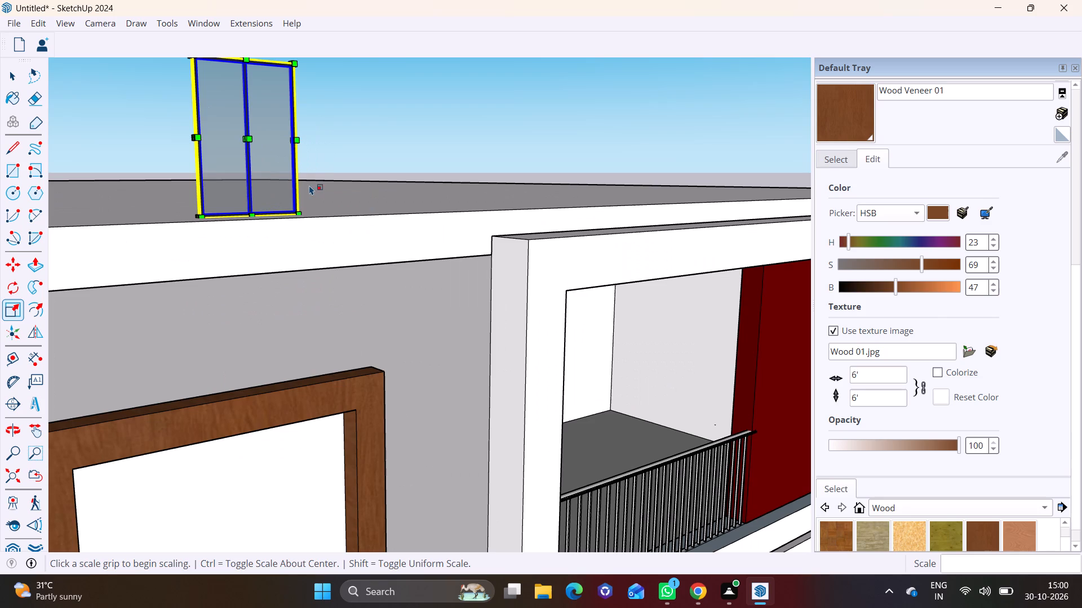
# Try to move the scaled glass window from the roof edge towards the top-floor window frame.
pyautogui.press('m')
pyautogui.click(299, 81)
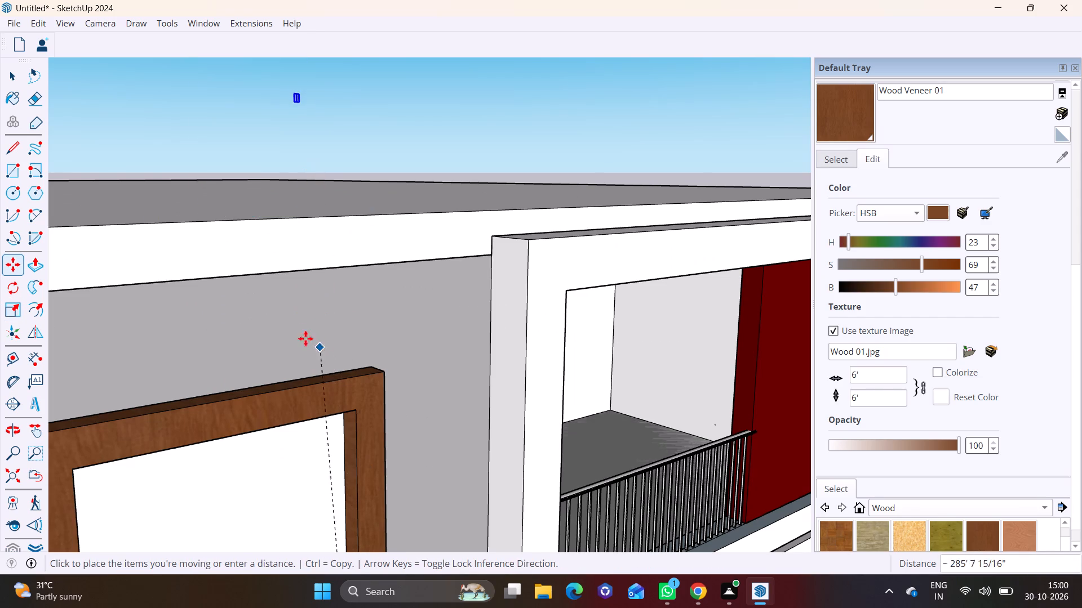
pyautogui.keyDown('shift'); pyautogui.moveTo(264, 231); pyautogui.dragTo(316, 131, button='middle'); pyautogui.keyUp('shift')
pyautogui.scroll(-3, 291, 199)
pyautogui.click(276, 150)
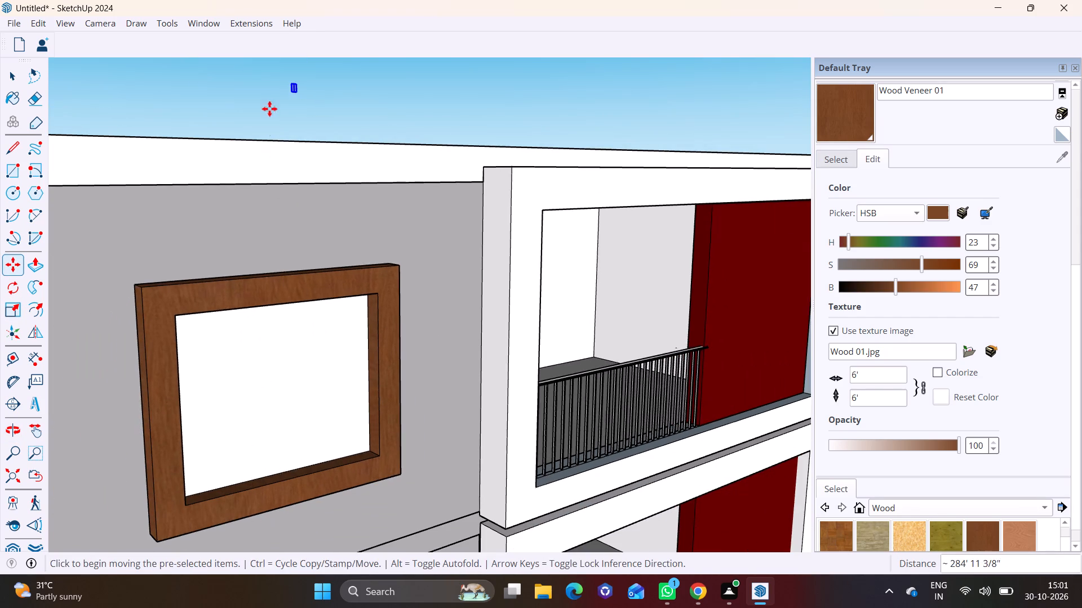
# Move the glass window into the top-floor wood-veneer frame, seating it on the inner sill at the opening's lower-left corner.
pyautogui.scroll(3, 276, 101)
pyautogui.click(303, 87)
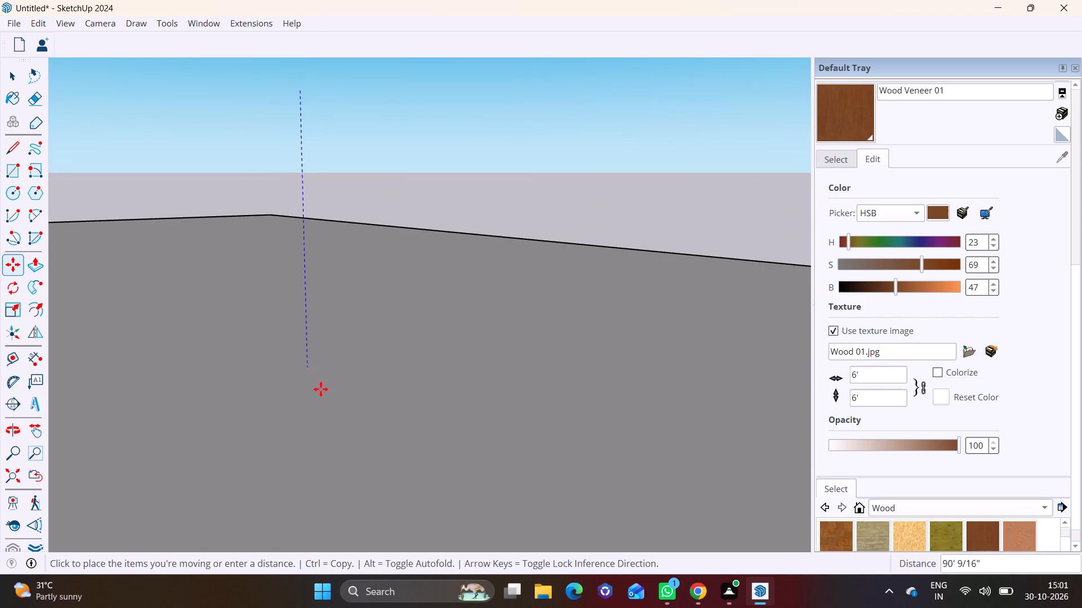
pyautogui.scroll(-4, 322, 390)
pyautogui.keyDown('shift'); pyautogui.moveTo(351, 414); pyautogui.dragTo(362, 79, button='middle'); pyautogui.keyUp('shift')
pyautogui.scroll(-15, 379, 271)
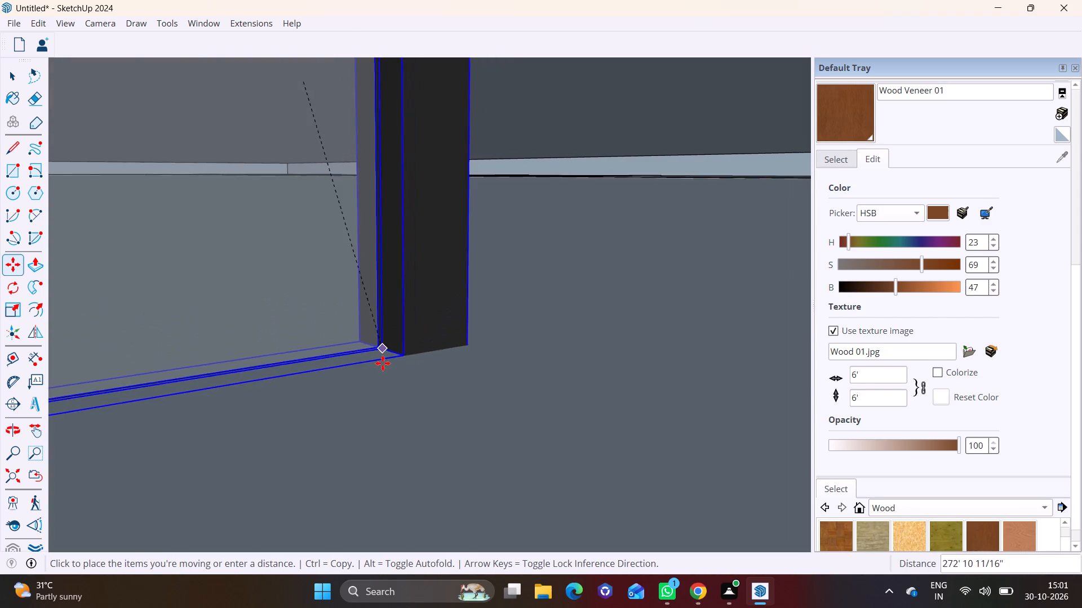
pyautogui.scroll(-20, 383, 363)
pyautogui.scroll(-12, 383, 363)
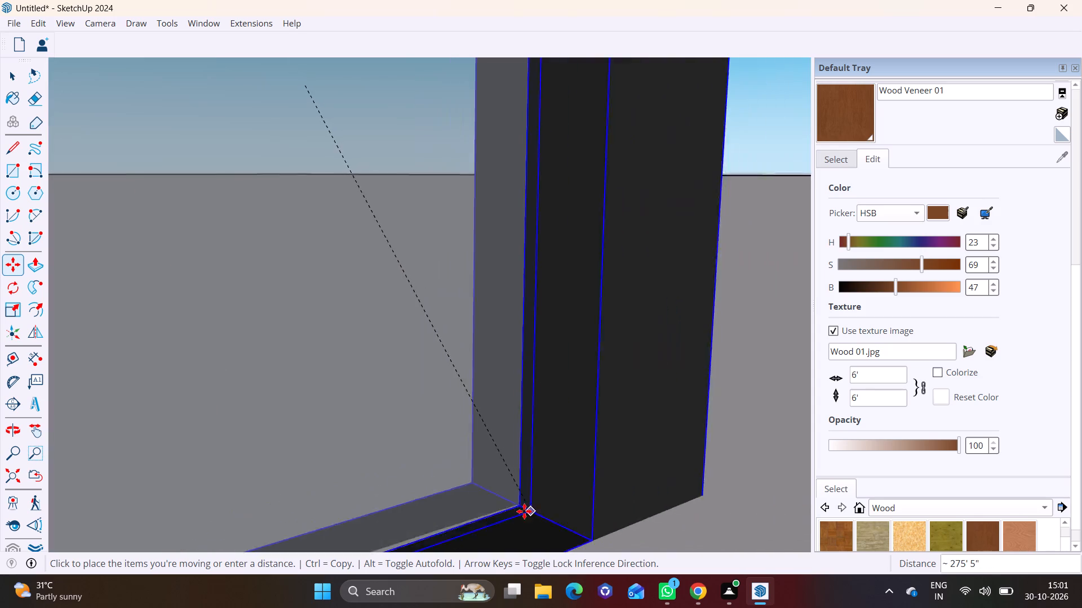
pyautogui.scroll(-13, 524, 511)
pyautogui.moveTo(506, 463); pyautogui.dragTo(773, 359, button='middle')
pyautogui.scroll(-15, 508, 388)
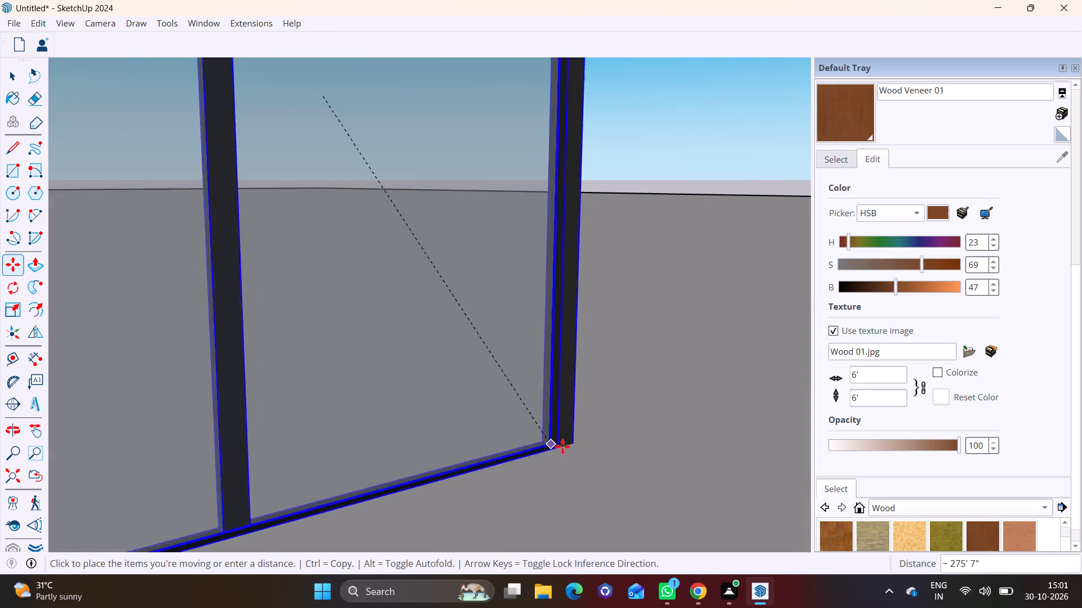
pyautogui.scroll(-20, 562, 446)
pyautogui.scroll(-1, 562, 446)
pyautogui.keyDown('shift'); pyautogui.moveTo(598, 521); pyautogui.dragTo(569, 162, button='middle'); pyautogui.keyUp('shift')
pyautogui.scroll(-2, 601, 288)
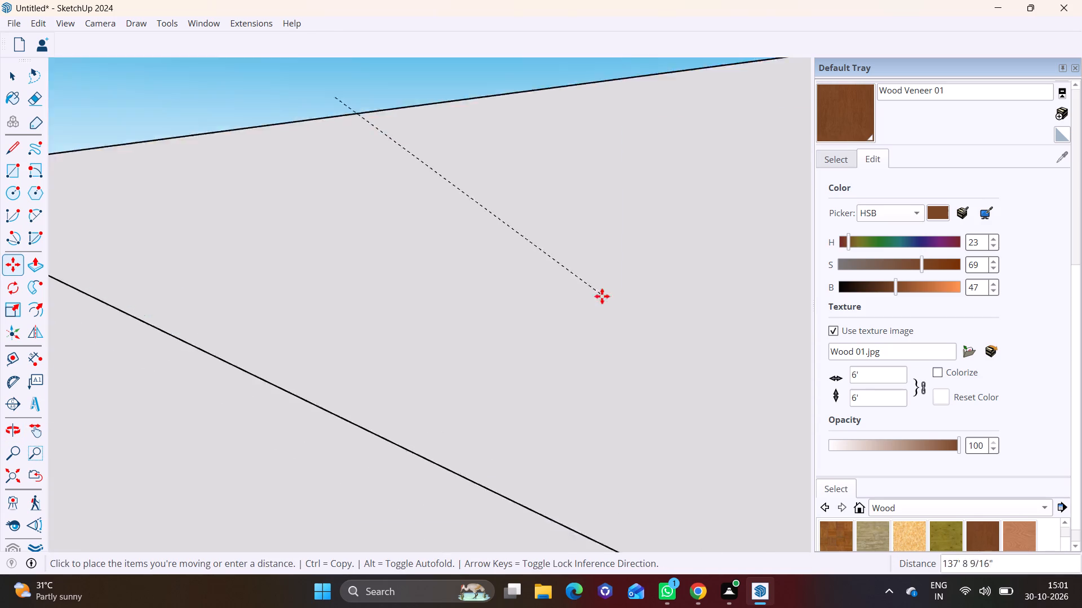
pyautogui.scroll(-20, 602, 296)
pyautogui.scroll(-2, 602, 296)
pyautogui.keyDown('shift'); pyautogui.moveTo(747, 396); pyautogui.dragTo(321, 186, button='middle'); pyautogui.keyUp('shift')
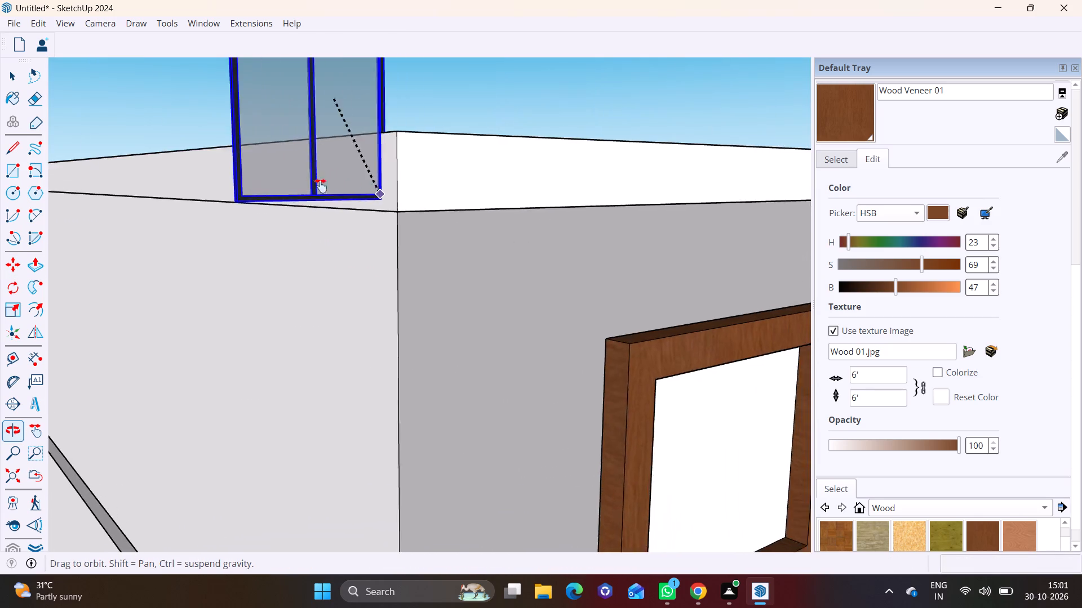
pyautogui.keyDown('shift'); pyautogui.moveTo(321, 186); pyautogui.dragTo(209, 154, button='middle'); pyautogui.keyUp('shift')
pyautogui.keyDown('shift'); pyautogui.moveTo(614, 476); pyautogui.dragTo(507, 355, button='middle'); pyautogui.keyUp('shift')
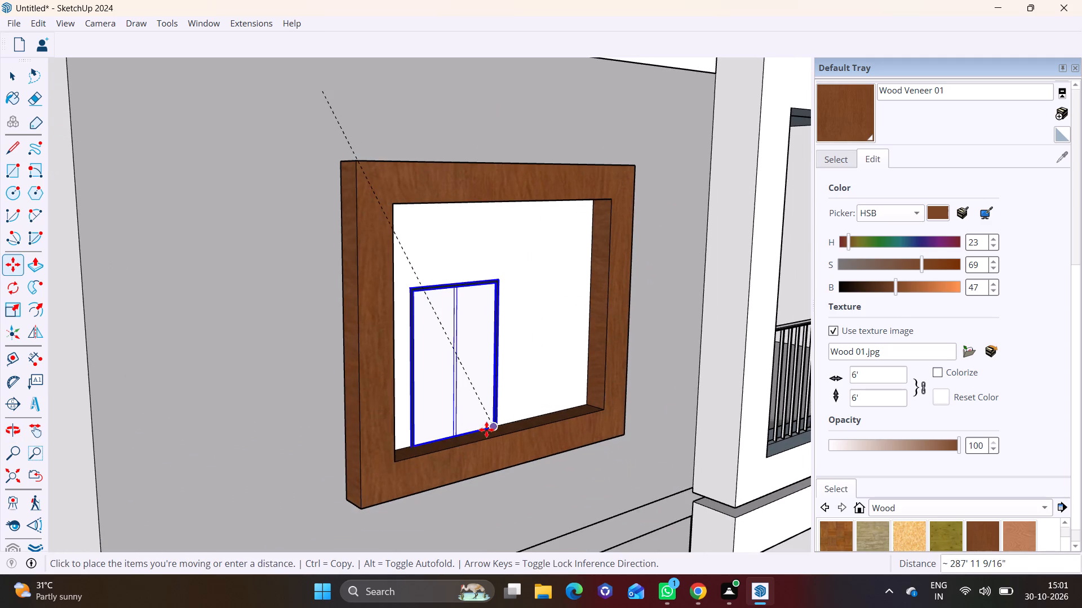
pyautogui.click(481, 439)
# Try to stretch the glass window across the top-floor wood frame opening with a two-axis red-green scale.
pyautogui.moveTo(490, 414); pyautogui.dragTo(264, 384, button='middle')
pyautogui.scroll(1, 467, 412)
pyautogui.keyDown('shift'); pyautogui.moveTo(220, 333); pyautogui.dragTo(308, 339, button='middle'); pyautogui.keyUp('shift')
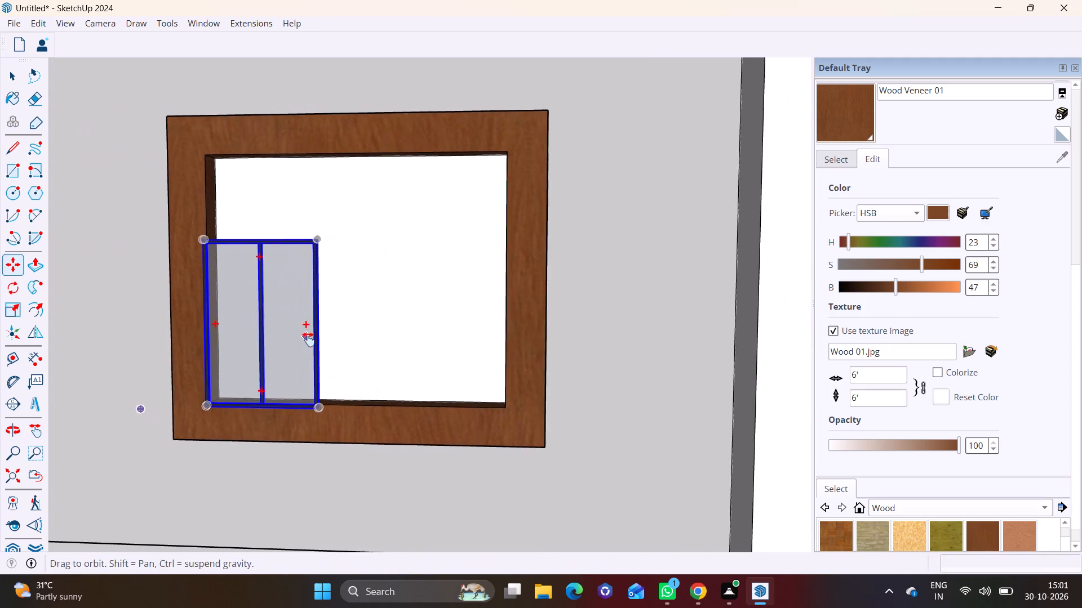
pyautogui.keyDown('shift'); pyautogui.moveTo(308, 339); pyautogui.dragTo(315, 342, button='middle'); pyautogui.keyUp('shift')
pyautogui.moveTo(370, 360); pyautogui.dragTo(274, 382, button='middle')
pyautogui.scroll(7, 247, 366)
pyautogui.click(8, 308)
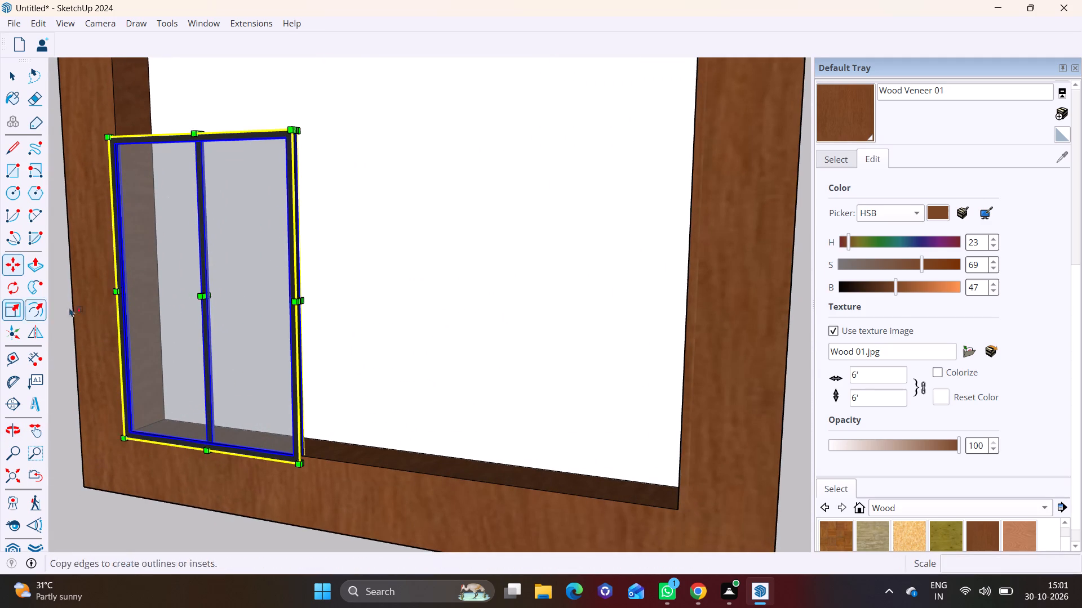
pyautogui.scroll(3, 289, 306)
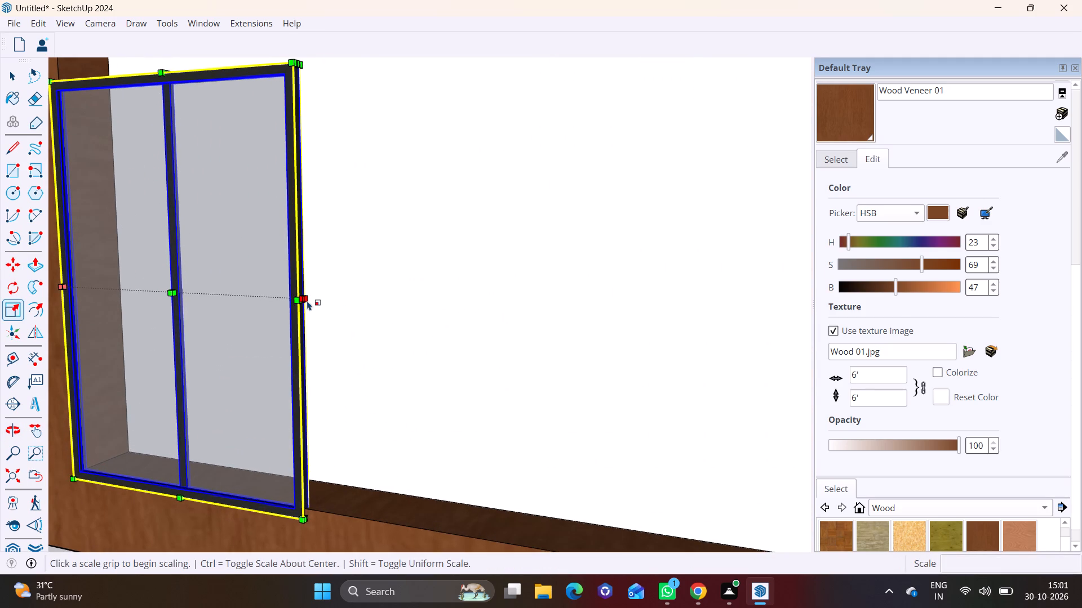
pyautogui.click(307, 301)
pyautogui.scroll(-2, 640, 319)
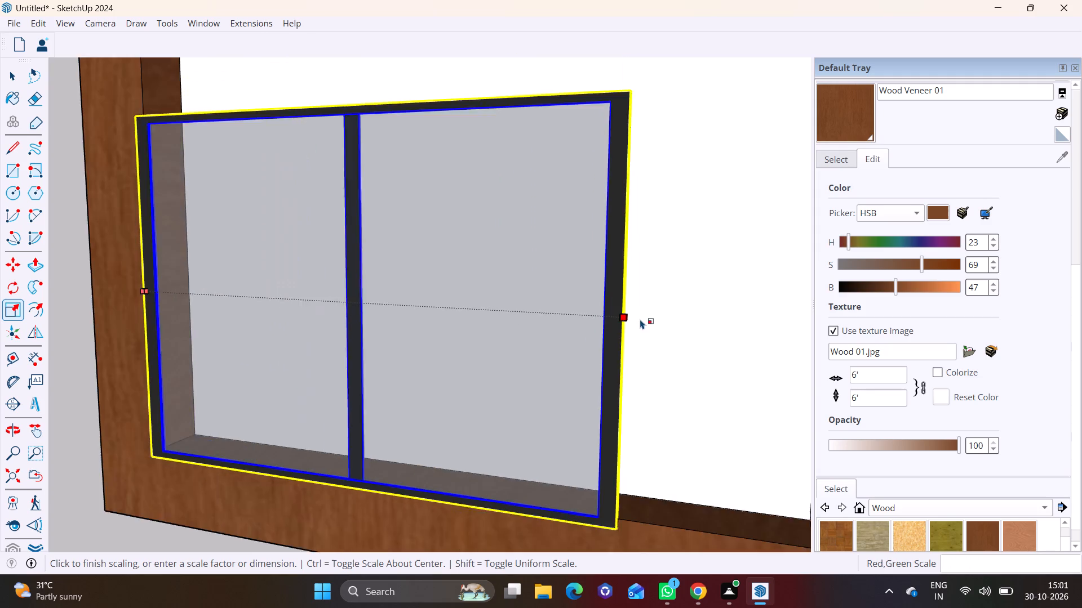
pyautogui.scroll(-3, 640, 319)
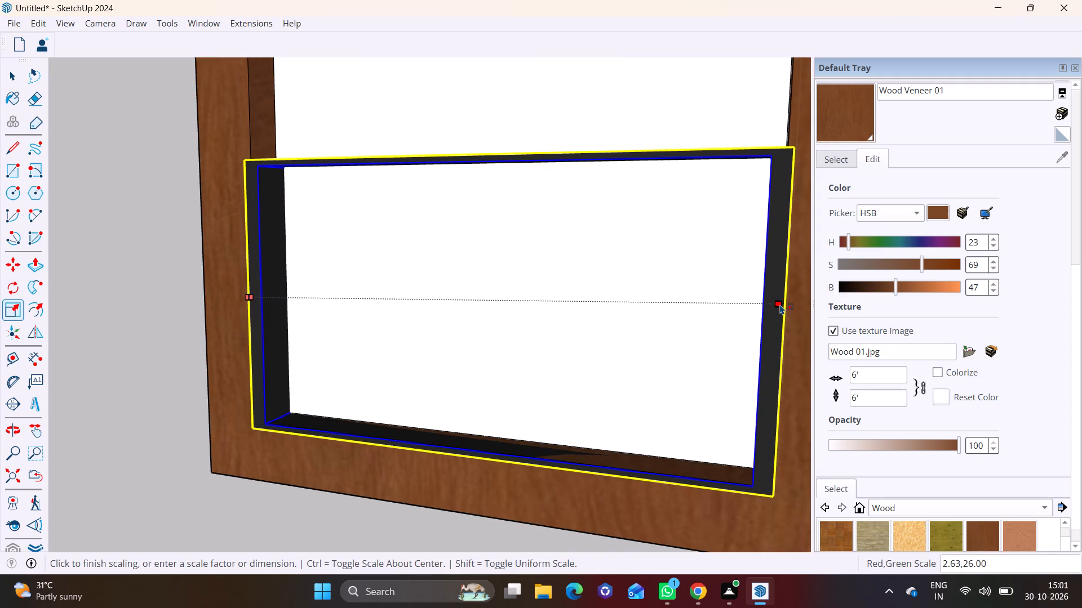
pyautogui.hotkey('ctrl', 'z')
# Scale the glass window along the red axis by about 2.54 so its width fills the top-floor frame opening.
pyautogui.moveTo(666, 334); pyautogui.dragTo(515, 341, button='middle')
pyautogui.scroll(6, 512, 322)
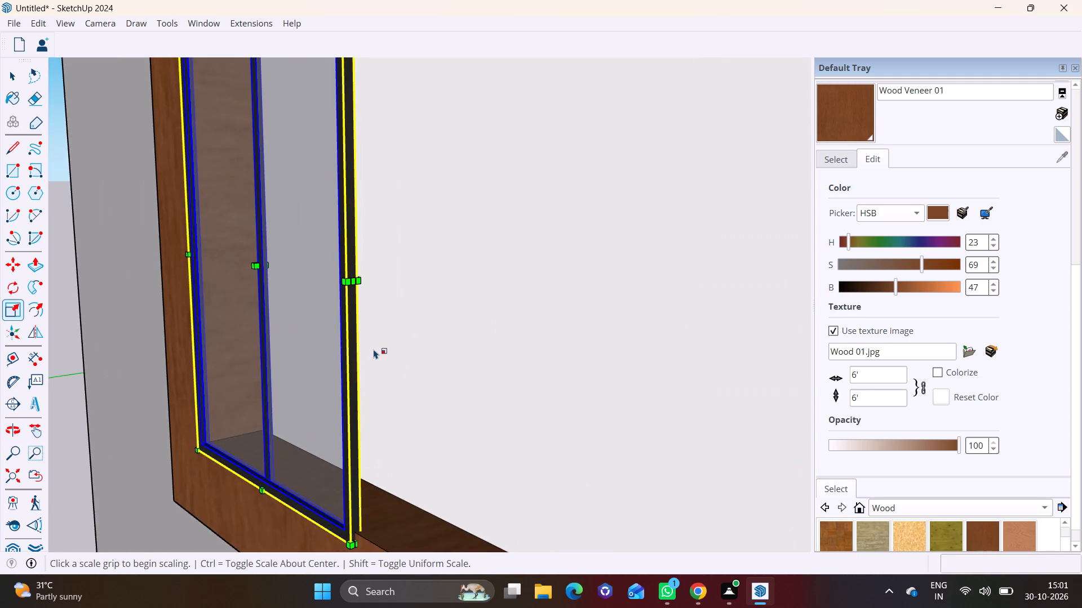
pyautogui.scroll(2, 374, 349)
pyautogui.click(348, 260)
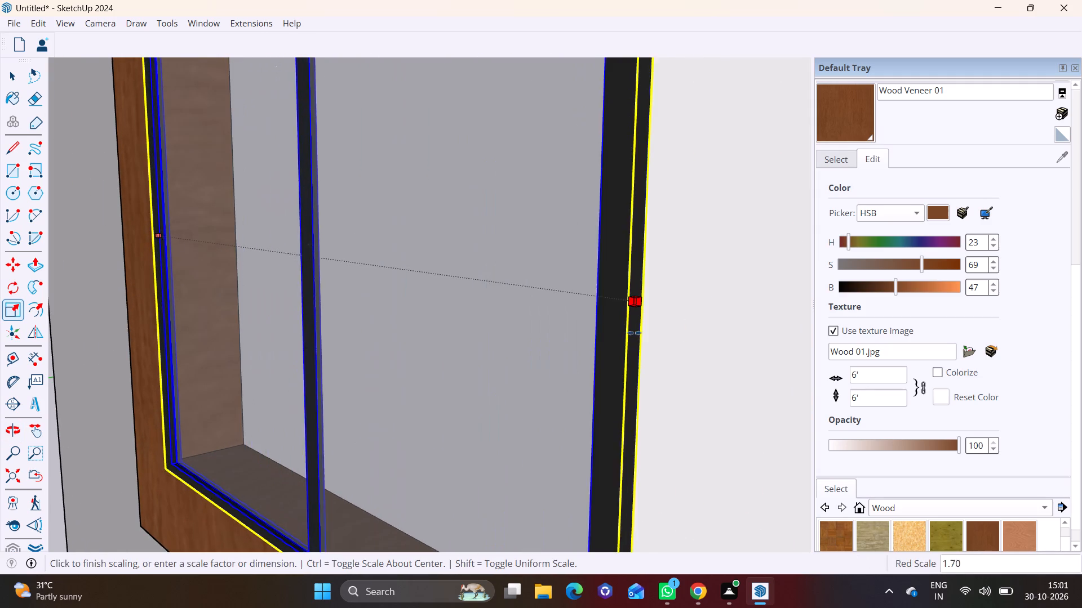
pyautogui.scroll(-15, 641, 333)
pyautogui.keyDown('shift'); pyautogui.moveTo(690, 356); pyautogui.dragTo(588, 318, button='middle'); pyautogui.keyUp('shift')
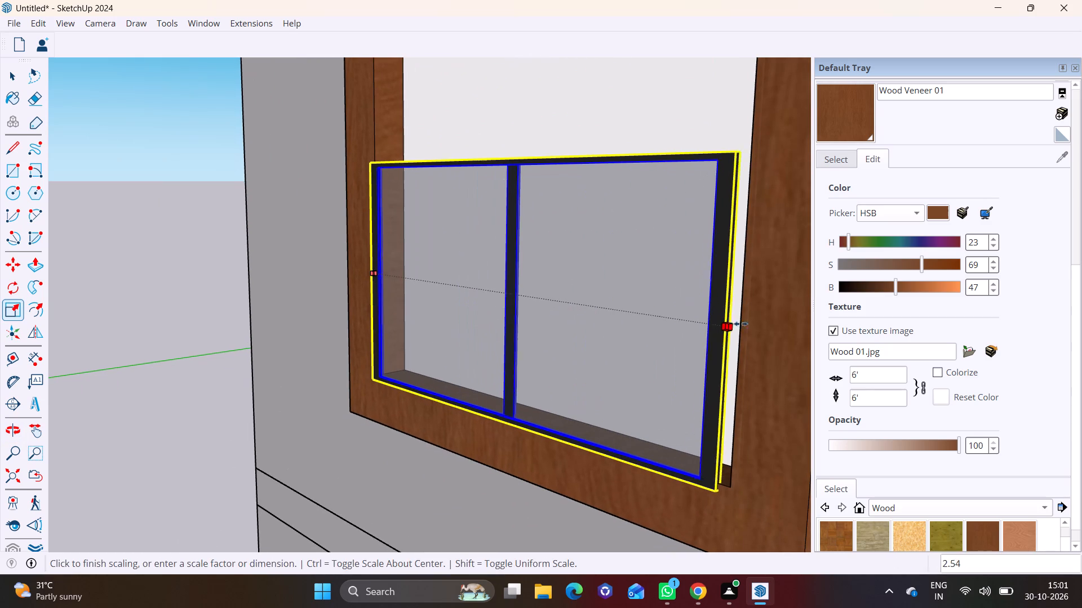
pyautogui.click(743, 321)
# Scale the glass window along the blue axis by about 1.50 so its height reaches the top of the frame opening.
pyautogui.moveTo(678, 237); pyautogui.dragTo(606, 373, button='middle')
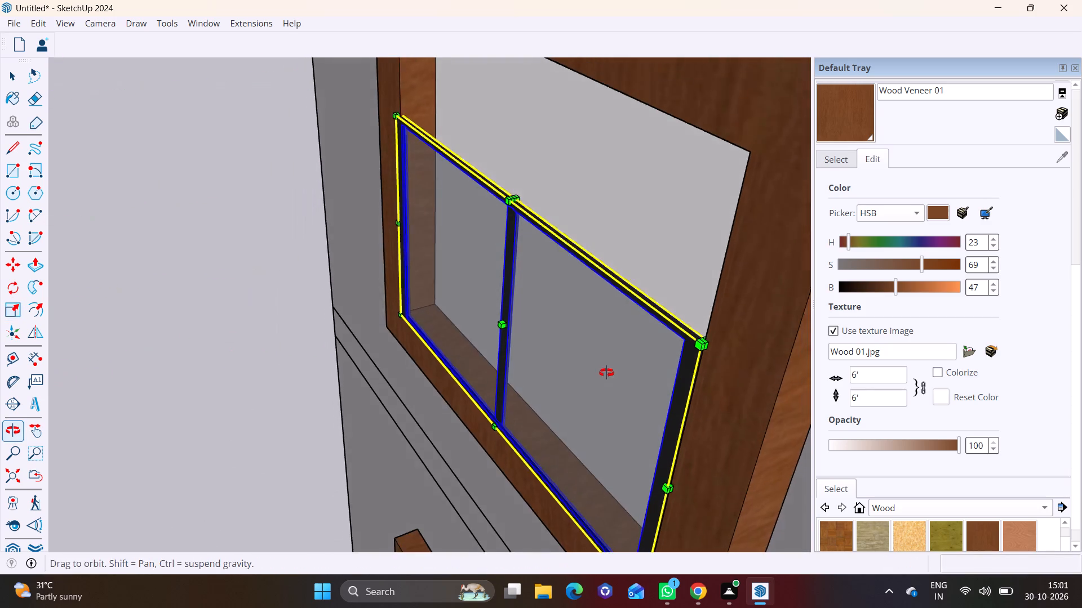
pyautogui.moveTo(606, 373); pyautogui.dragTo(615, 363, button='middle')
pyautogui.scroll(6, 509, 173)
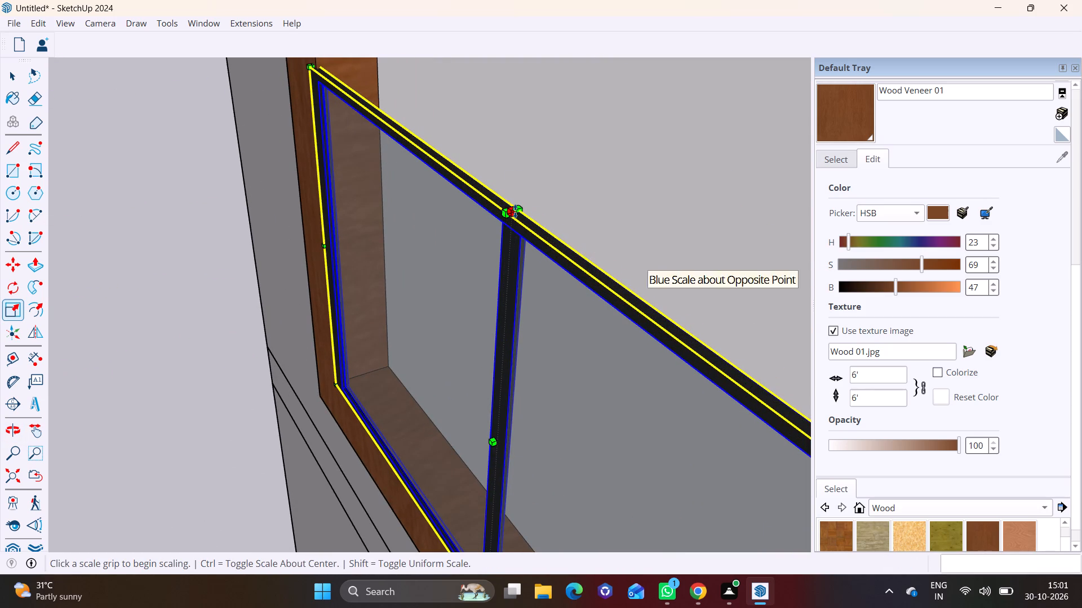
pyautogui.click(515, 211)
pyautogui.scroll(-10, 548, 136)
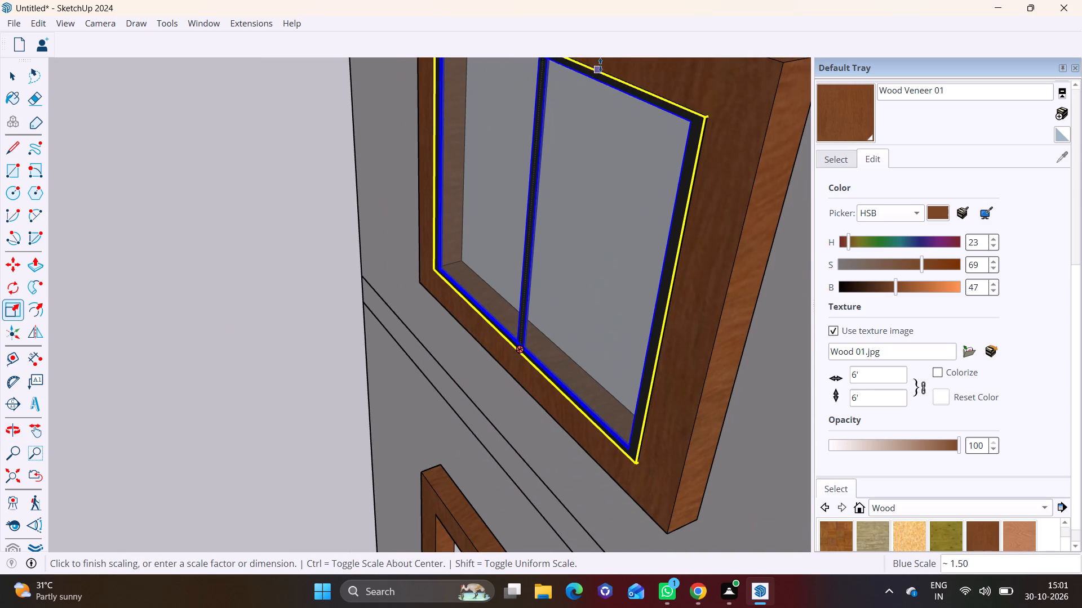
pyautogui.click(600, 71)
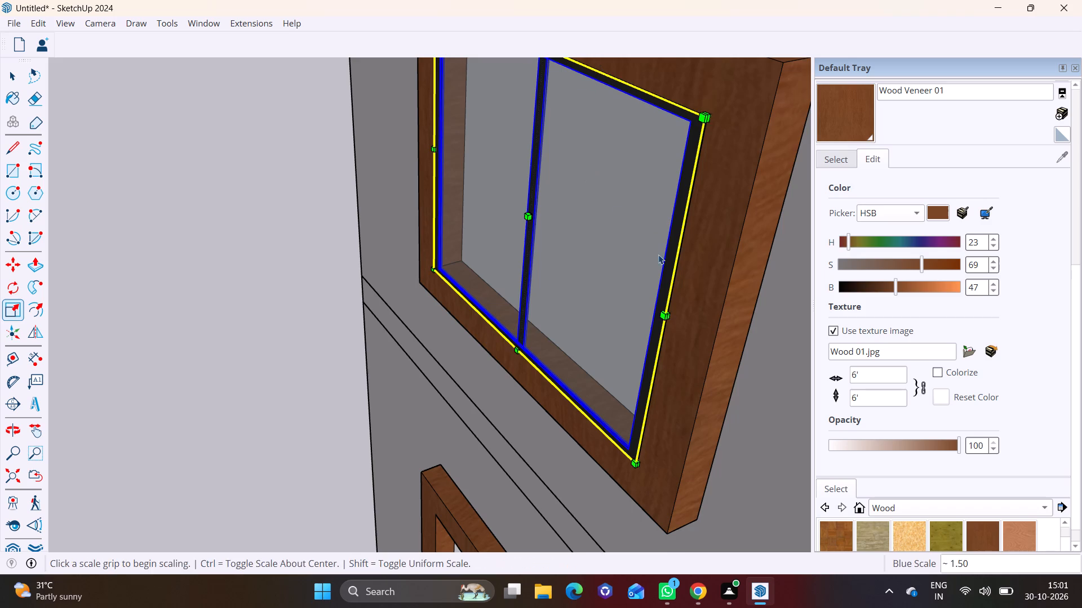
pyautogui.press('space')
# Move the resized glass window from its lower inner corner slightly deeper into the top-floor wood-veneer frame.
pyautogui.scroll(-4, 658, 254)
pyautogui.moveTo(620, 276); pyautogui.dragTo(759, 198, button='middle')
pyautogui.keyDown('shift'); pyautogui.moveTo(703, 197); pyautogui.dragTo(555, 336, button='middle'); pyautogui.keyUp('shift')
pyautogui.moveTo(492, 305); pyautogui.dragTo(473, 274, button='middle')
pyautogui.scroll(2, 448, 313)
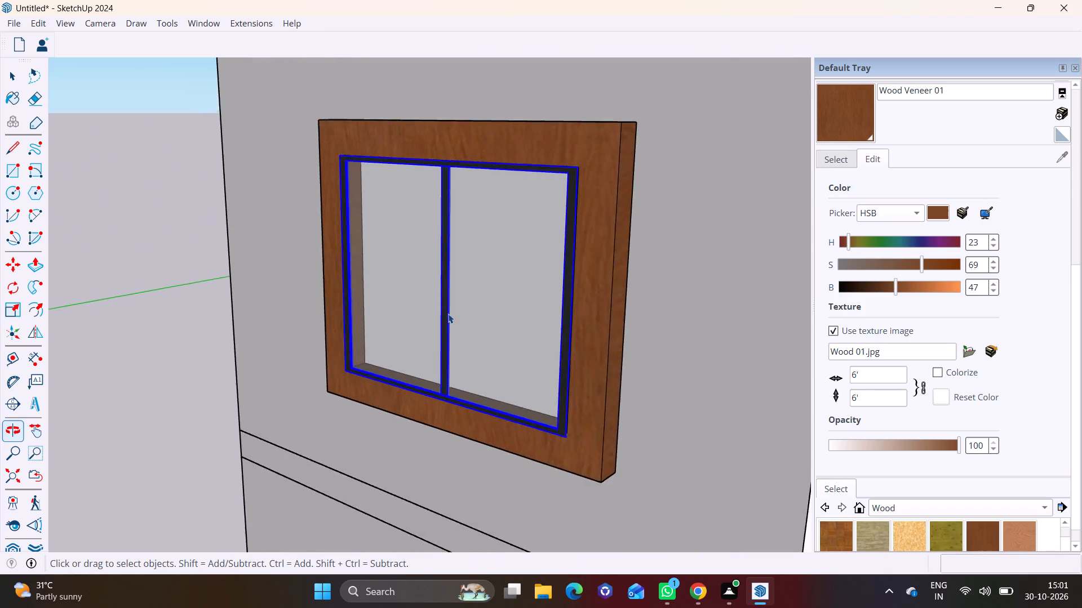
pyautogui.scroll(5, 448, 314)
pyautogui.press('m')
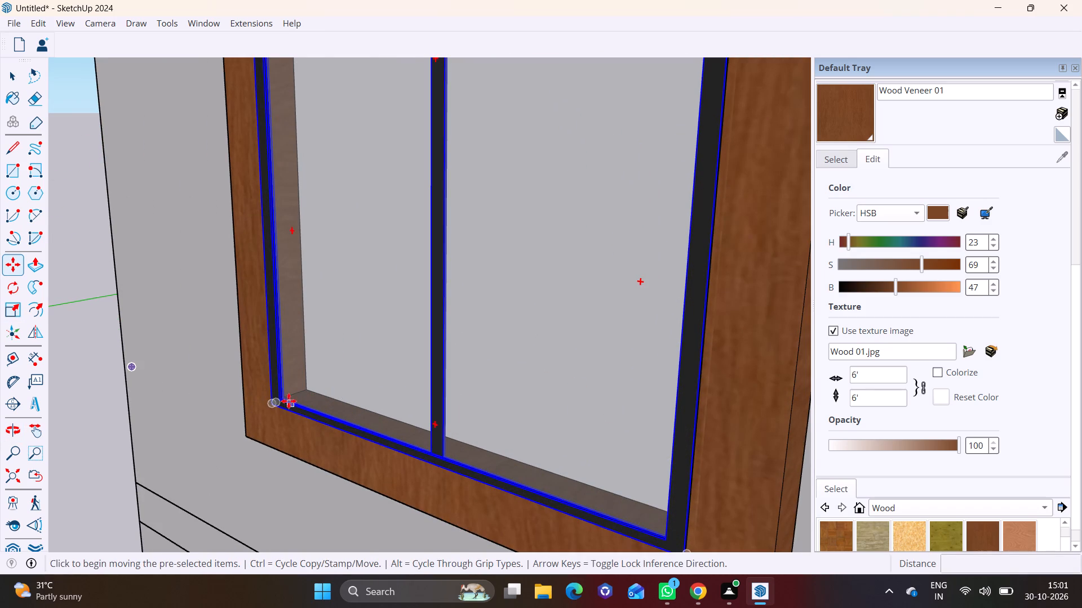
pyautogui.click(287, 400)
pyautogui.click(292, 385)
# Copy the glass window about 10' 9" down into the wood-veneer frame directly below the top floor.
pyautogui.scroll(-6, 418, 400)
pyautogui.moveTo(455, 395); pyautogui.dragTo(524, 354, button='middle')
pyautogui.click(357, 391)
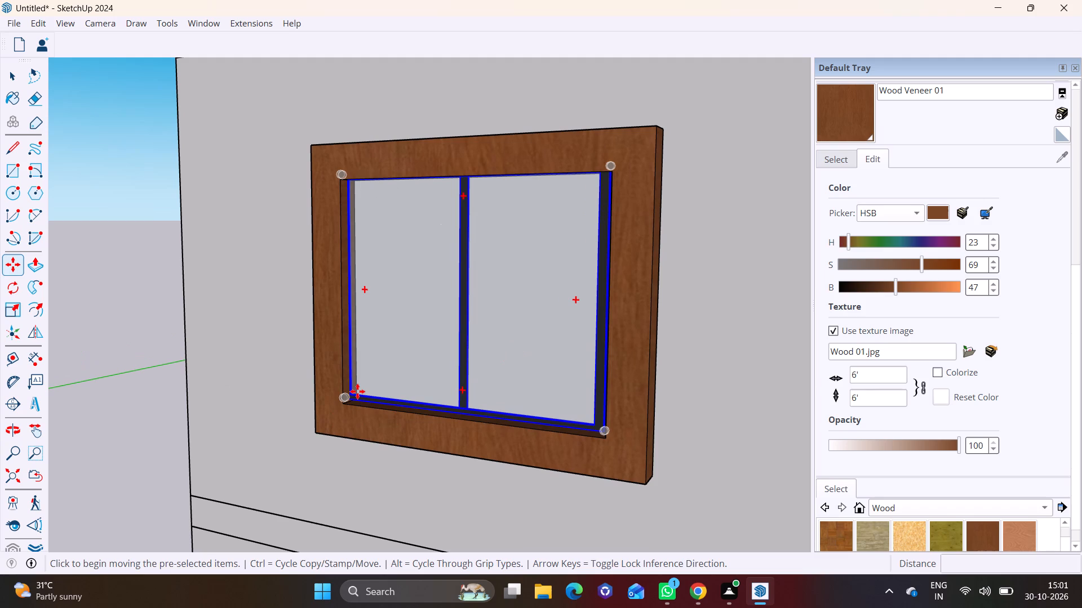
pyautogui.keyDown('shift'); pyautogui.moveTo(374, 499); pyautogui.dragTo(454, 226, button='middle'); pyautogui.keyUp('shift')
pyautogui.keyDown('shift'); pyautogui.moveTo(453, 435); pyautogui.dragTo(429, 320, button='middle'); pyautogui.keyUp('shift')
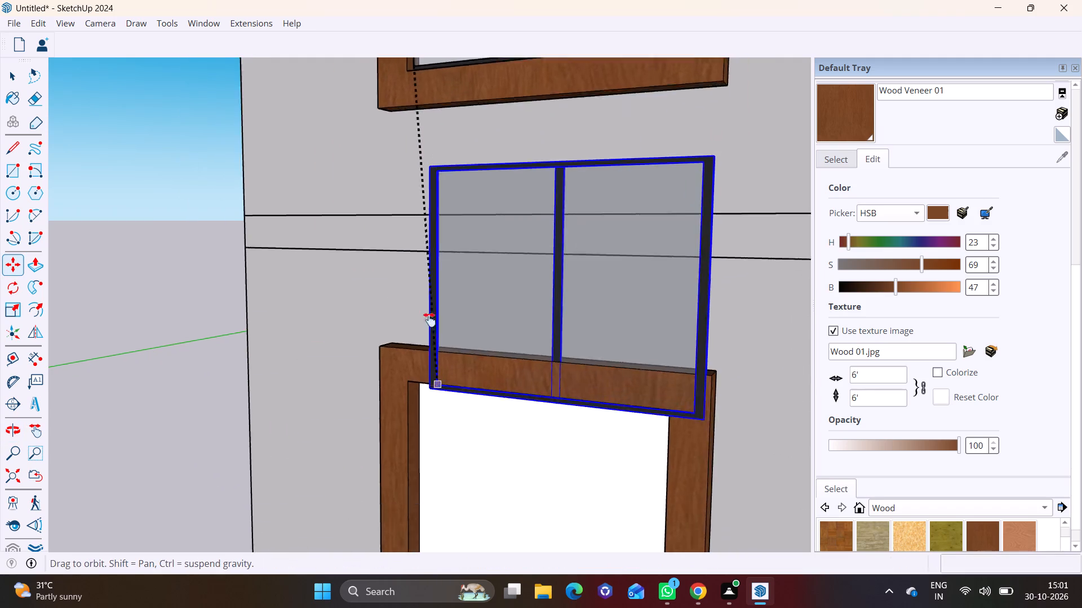
pyautogui.keyDown('shift'); pyautogui.moveTo(429, 320); pyautogui.dragTo(456, 176, button='middle'); pyautogui.keyUp('shift')
pyautogui.scroll(5, 466, 360)
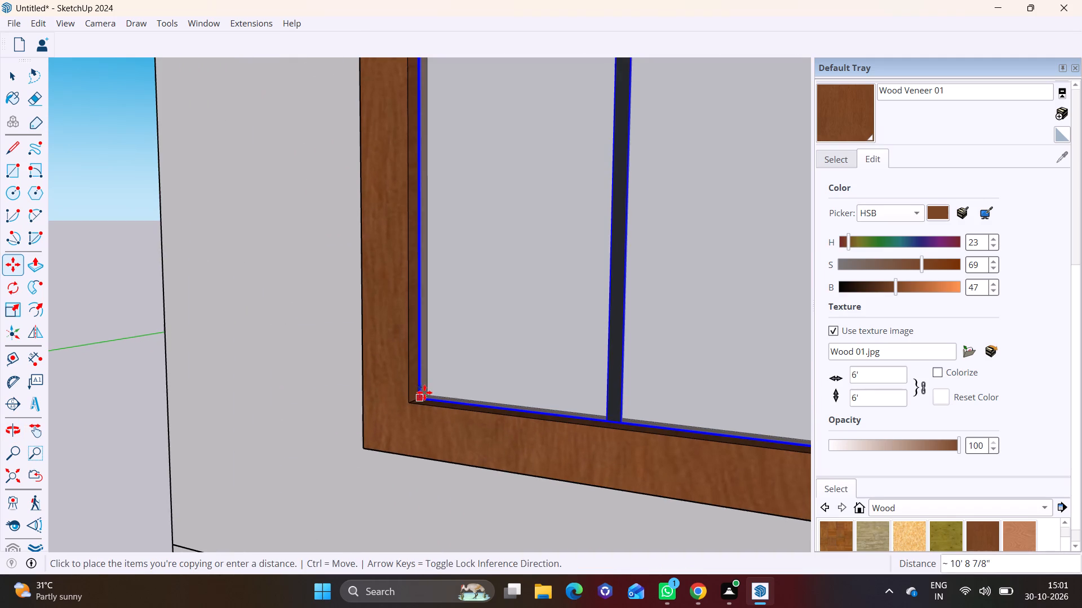
pyautogui.click(424, 392)
# Copy the glass window about 10' 10" further down into the middle floor's wood-veneer frame.
pyautogui.click(423, 394)
pyautogui.keyDown('shift'); pyautogui.moveTo(406, 472); pyautogui.dragTo(432, 290, button='middle'); pyautogui.keyUp('shift')
pyautogui.scroll(-2, 457, 408)
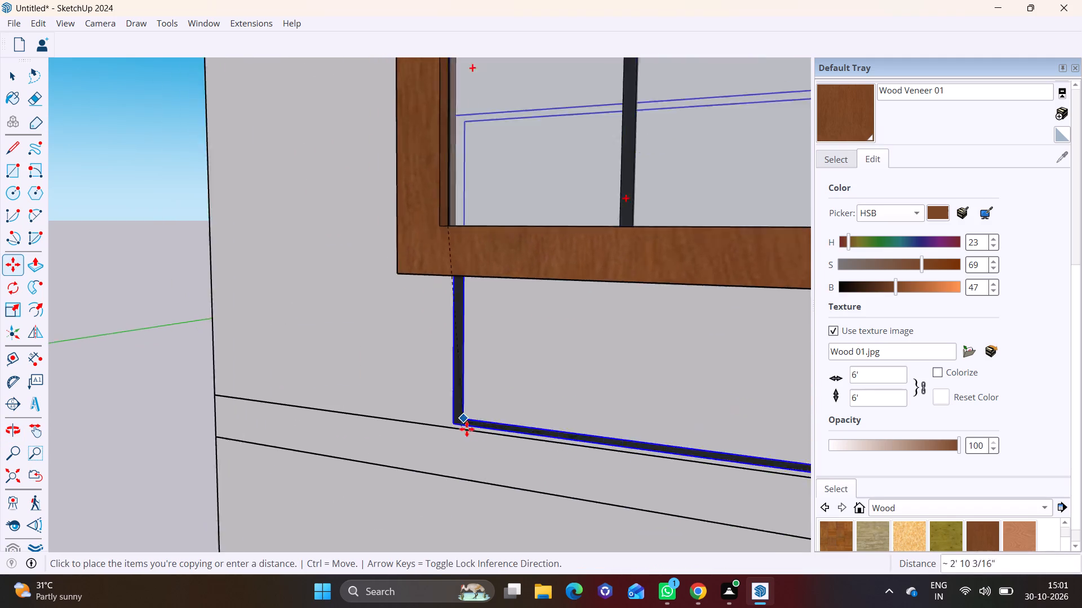
pyautogui.scroll(-7, 467, 429)
pyautogui.keyDown('shift'); pyautogui.moveTo(476, 519); pyautogui.dragTo(478, 202, button='middle'); pyautogui.keyUp('shift')
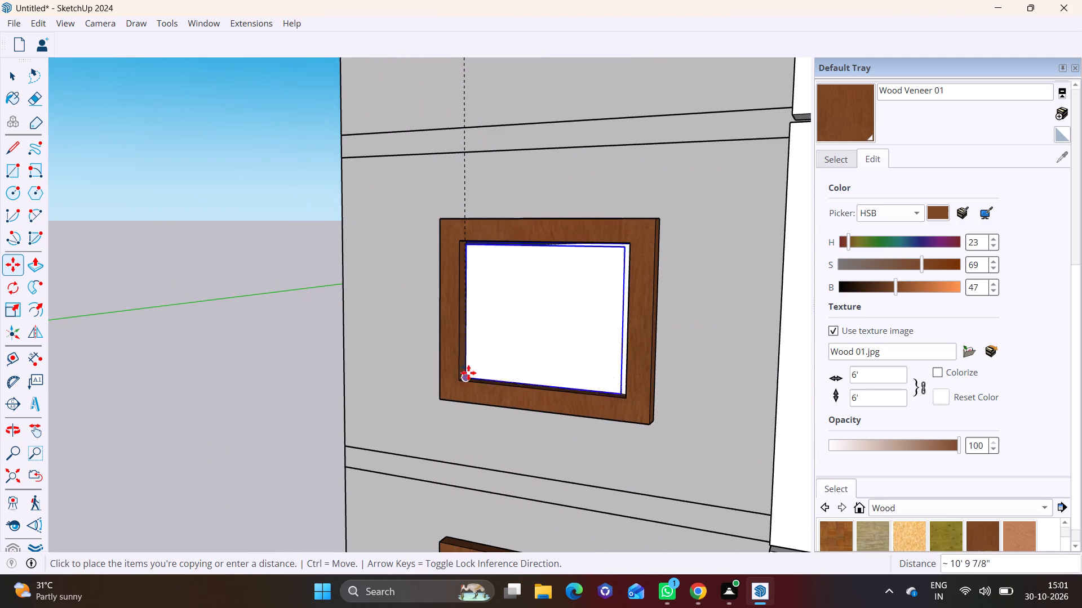
pyautogui.click(469, 377)
# Shift the middle-floor glass window about 1 3/4" to align it within its wood-veneer frame opening.
pyautogui.moveTo(548, 372); pyautogui.dragTo(678, 368, button='middle')
pyautogui.scroll(5, 536, 313)
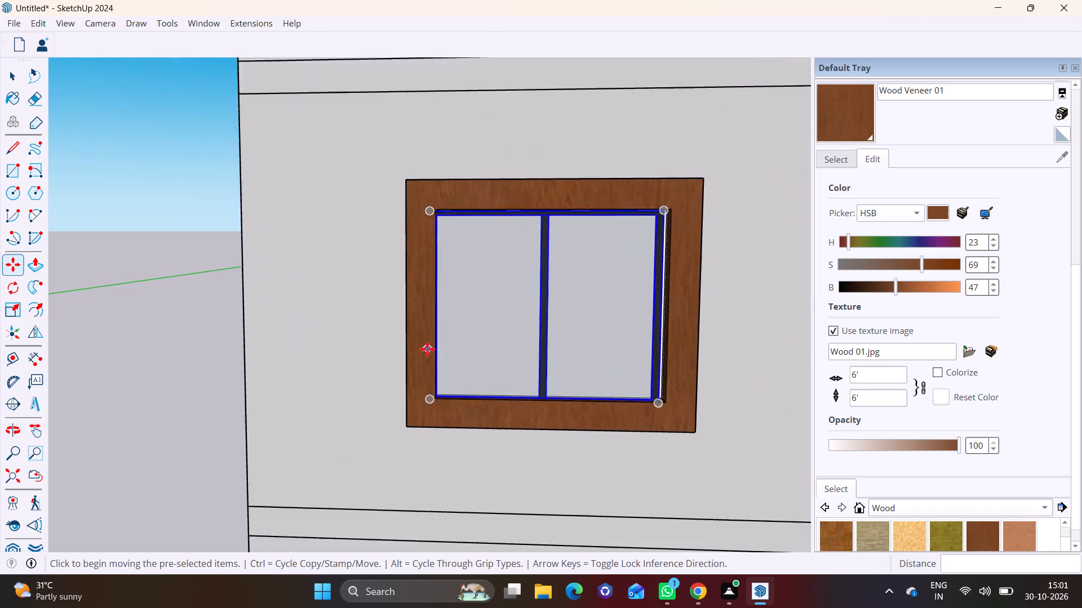
pyautogui.scroll(1, 427, 349)
pyautogui.click(473, 363)
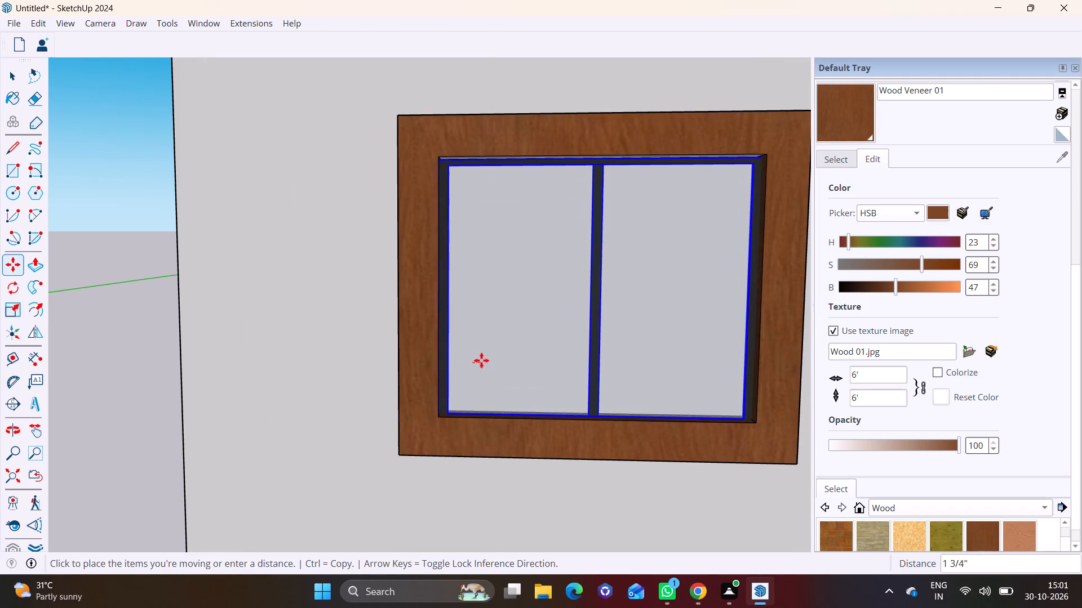
pyautogui.click(481, 360)
# Copy the middle-floor glass window about 10' 5" down into the wood-veneer frame on the second-lowest floor.
pyautogui.keyDown('shift'); pyautogui.moveTo(500, 379); pyautogui.dragTo(469, 176, button='middle'); pyautogui.keyUp('shift')
pyautogui.click(463, 179)
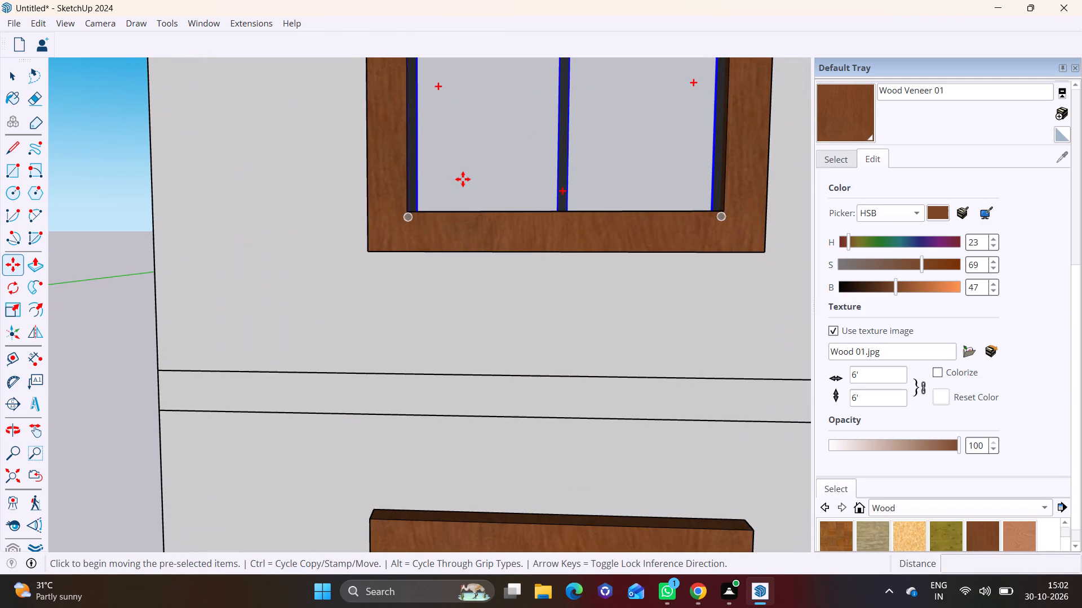
pyautogui.keyDown('shift'); pyautogui.moveTo(473, 387); pyautogui.dragTo(497, 57, button='middle'); pyautogui.keyUp('shift')
pyautogui.keyDown('shift'); pyautogui.moveTo(509, 316); pyautogui.dragTo(491, 223, button='middle'); pyautogui.keyUp('shift')
pyautogui.keyDown('shift'); pyautogui.scroll(1, 508, 317); pyautogui.keyUp('shift')
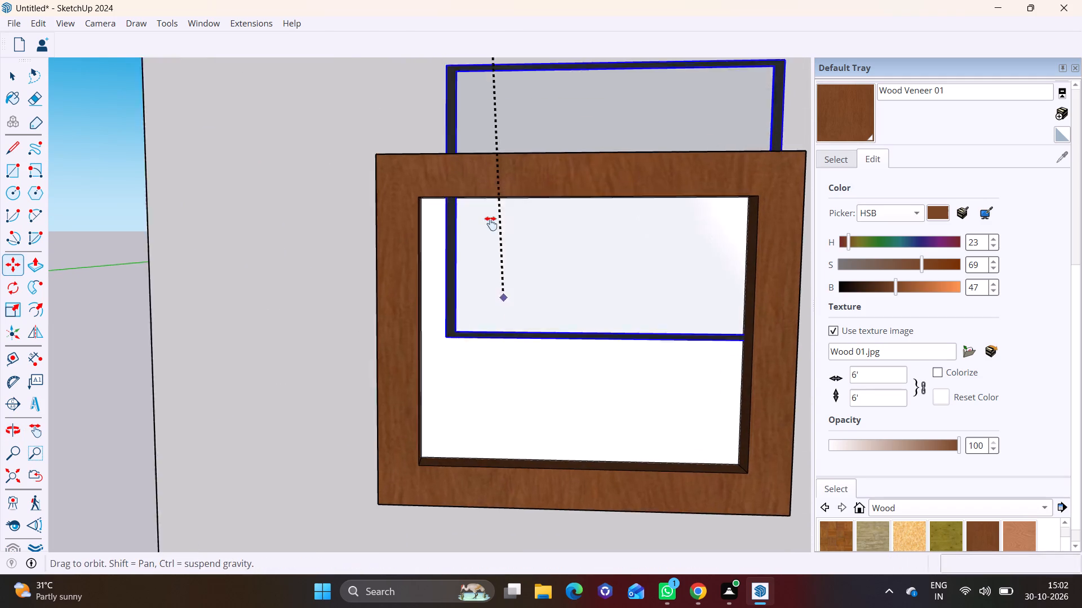
pyautogui.keyDown('shift'); pyautogui.moveTo(491, 223); pyautogui.dragTo(492, 174, button='middle'); pyautogui.keyUp('shift')
pyautogui.click(468, 303)
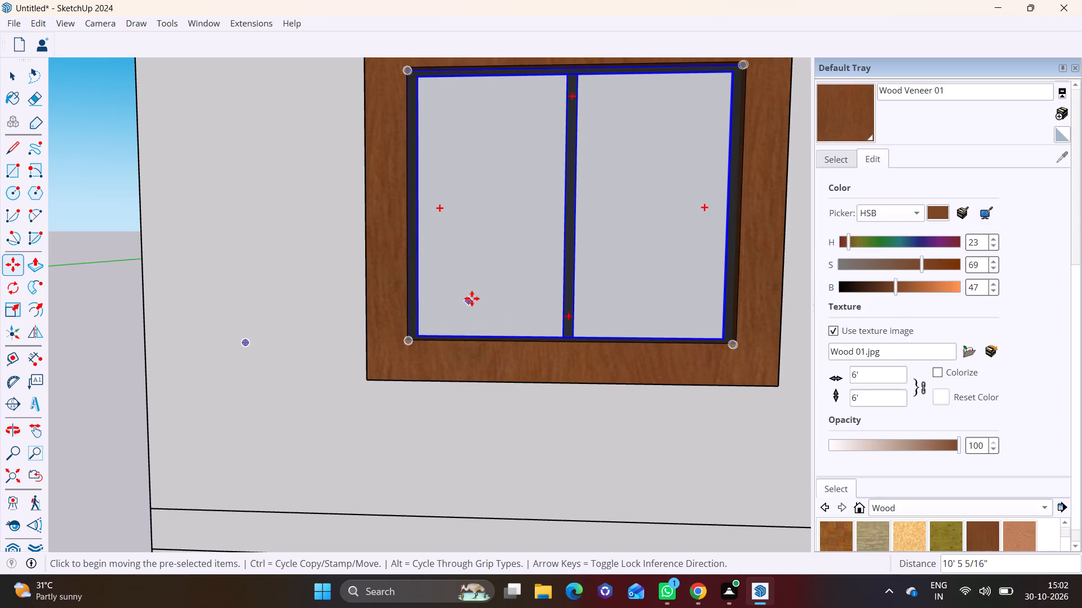
# Copy the glass window about 11' 2" down into the lowest floor's wood-veneer frame and clear the selection.
pyautogui.scroll(-1, 476, 297)
pyautogui.click(465, 296)
pyautogui.keyDown('shift'); pyautogui.moveTo(497, 310); pyautogui.dragTo(489, 306, button='middle'); pyautogui.keyUp('shift')
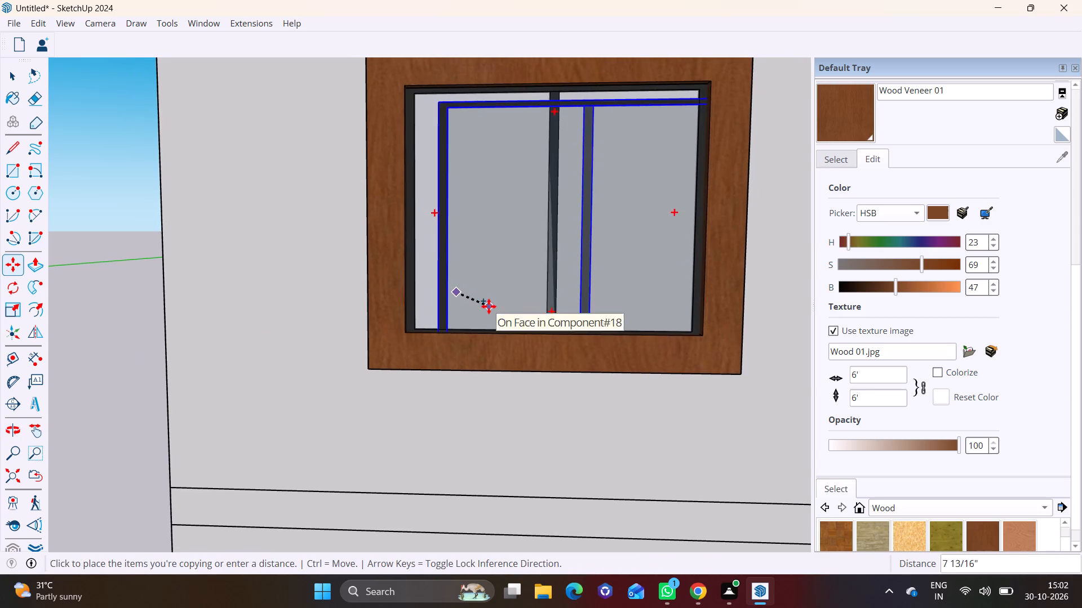
pyautogui.keyDown('shift'); pyautogui.scroll(1, 468, 381); pyautogui.keyUp('shift')
pyautogui.keyDown('shift'); pyautogui.moveTo(468, 381); pyautogui.dragTo(547, 0, button='middle'); pyautogui.keyUp('shift')
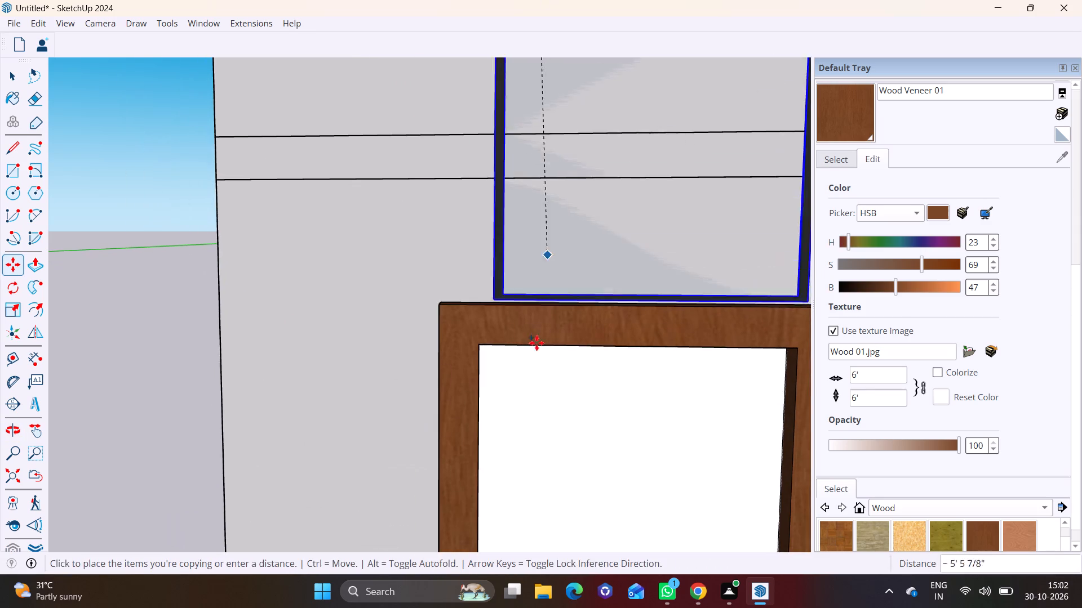
pyautogui.scroll(1, 538, 392)
pyautogui.keyDown('shift'); pyautogui.moveTo(533, 387); pyautogui.dragTo(507, 93, button='middle'); pyautogui.keyUp('shift')
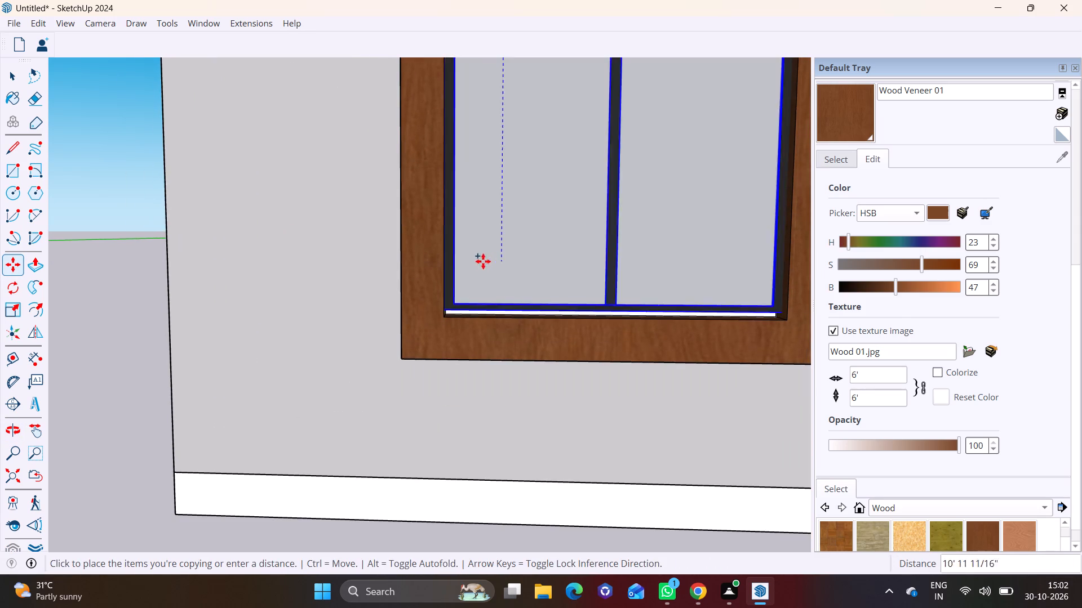
pyautogui.click(498, 272)
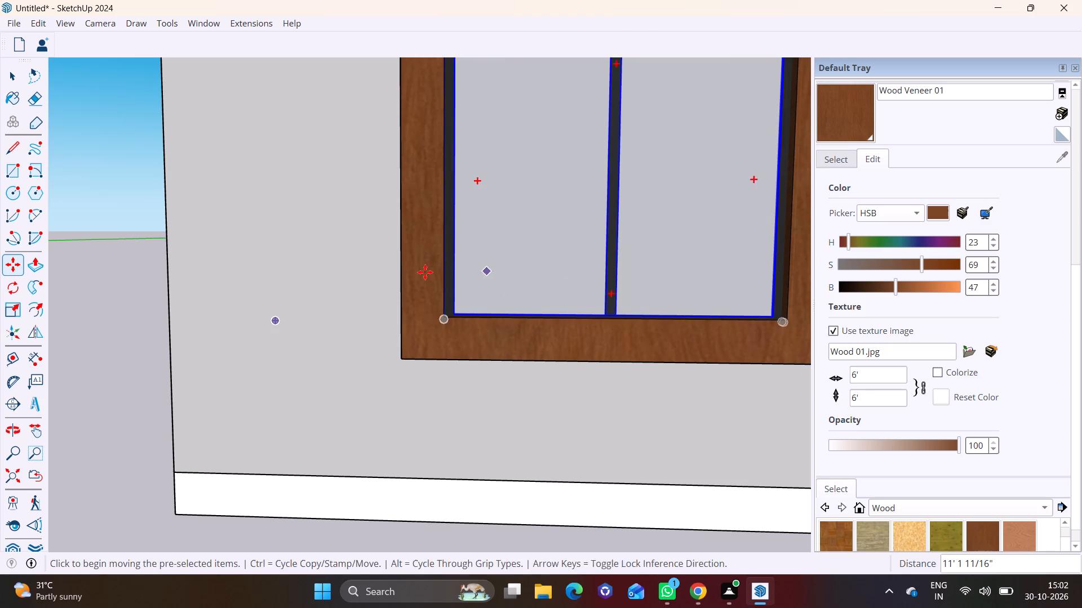
pyautogui.press('space')
pyautogui.click(140, 278)
# Examine the fitted glass windows, red panels, railings and doors from several angles, ending with the whole building.
pyautogui.scroll(-8, 349, 274)
pyautogui.moveTo(461, 265); pyautogui.dragTo(189, 271, button='middle')
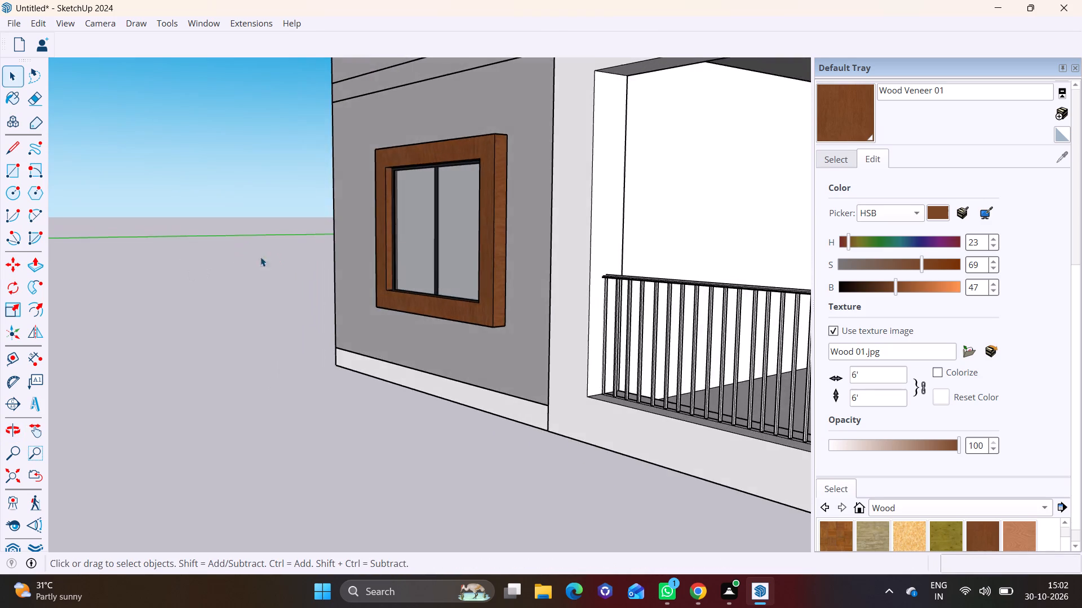
pyautogui.scroll(-14, 409, 227)
pyautogui.keyDown('shift'); pyautogui.moveTo(405, 198); pyautogui.dragTo(269, 316, button='middle'); pyautogui.keyUp('shift')
pyautogui.moveTo(294, 305); pyautogui.dragTo(339, 328, button='middle')
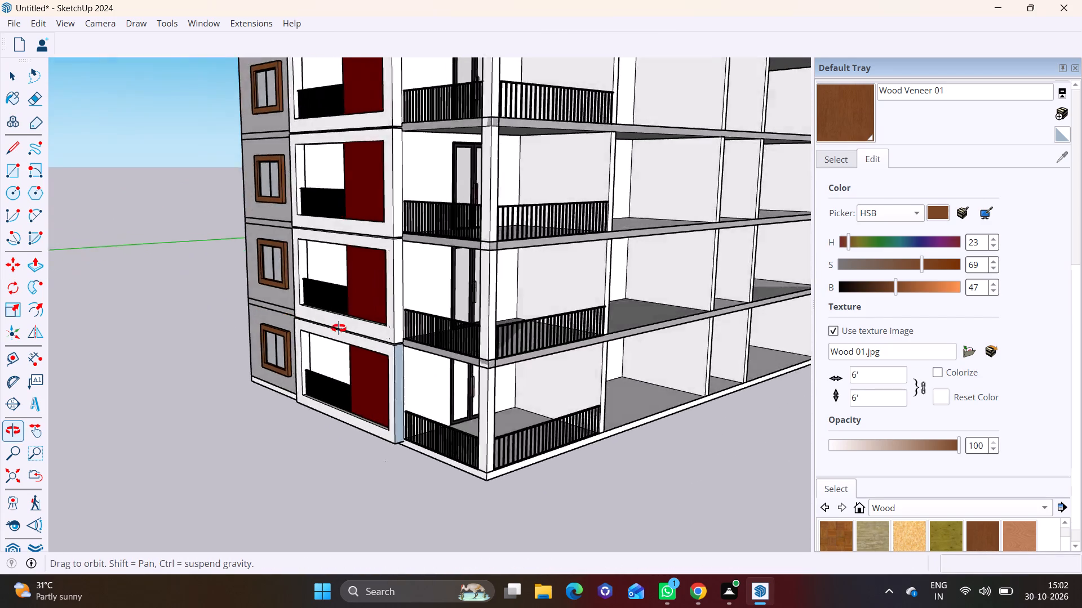
pyautogui.moveTo(339, 328); pyautogui.dragTo(399, 320, button='middle')
pyautogui.scroll(5, 380, 218)
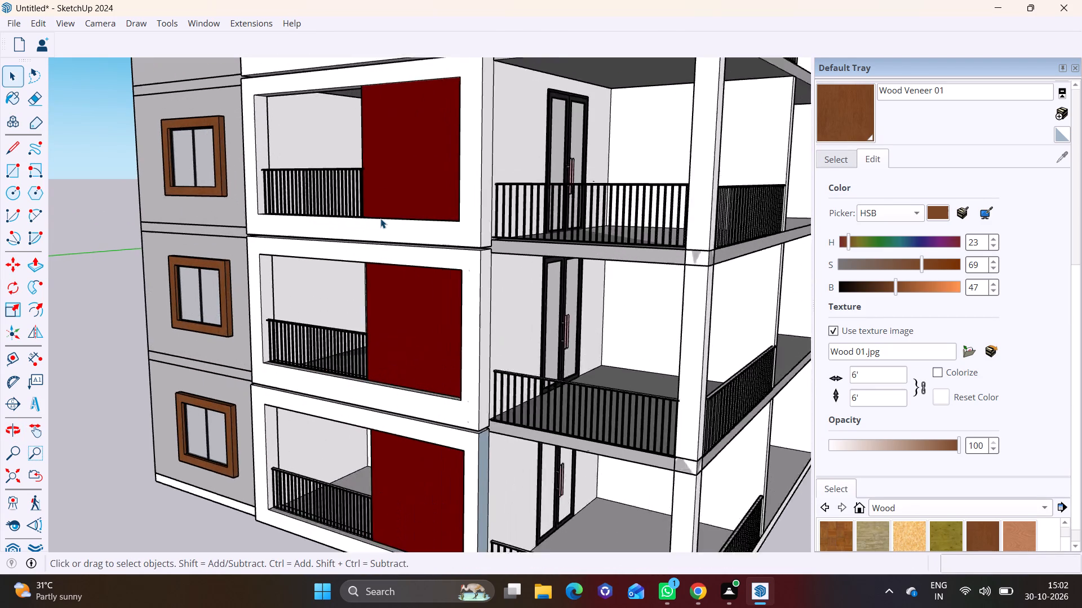
pyautogui.scroll(1, 380, 218)
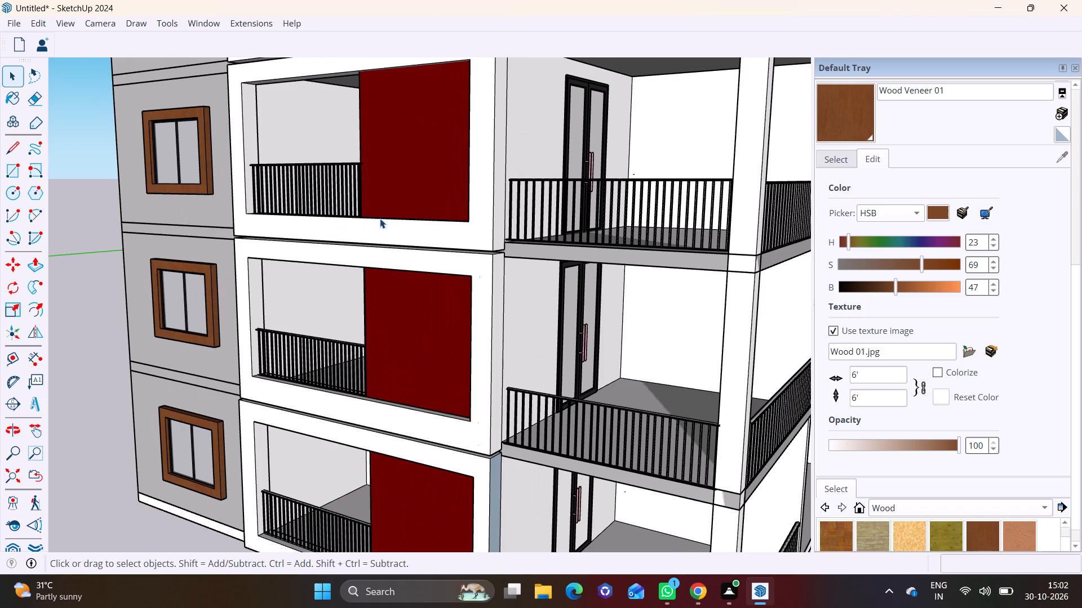
pyautogui.moveTo(374, 217); pyautogui.dragTo(277, 177, button='middle')
pyautogui.scroll(1, 353, 212)
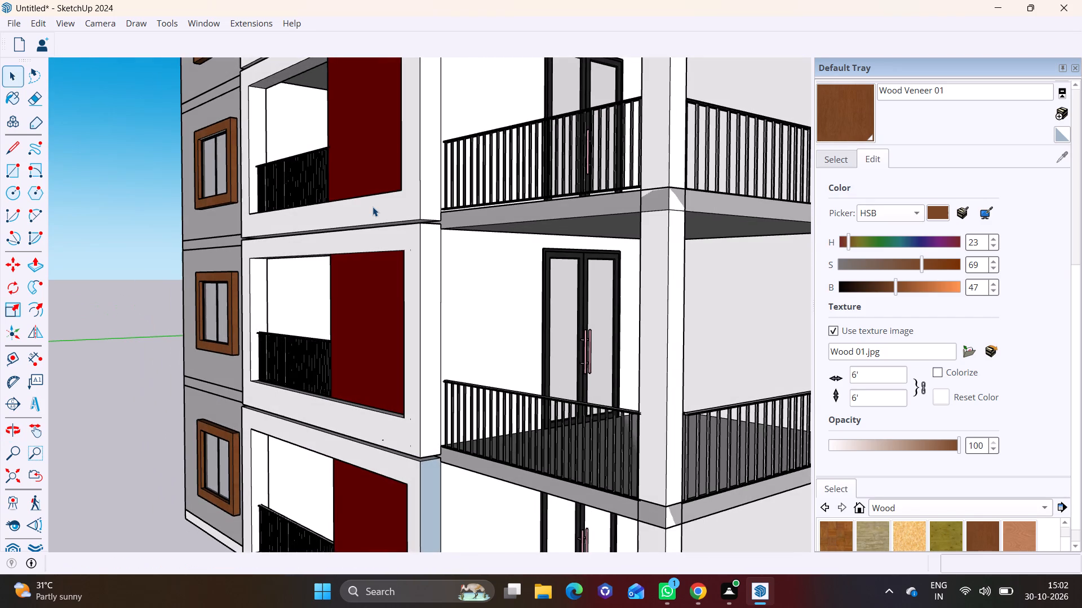
pyautogui.scroll(-10, 373, 207)
pyautogui.moveTo(484, 274); pyautogui.dragTo(533, 280, button='middle')
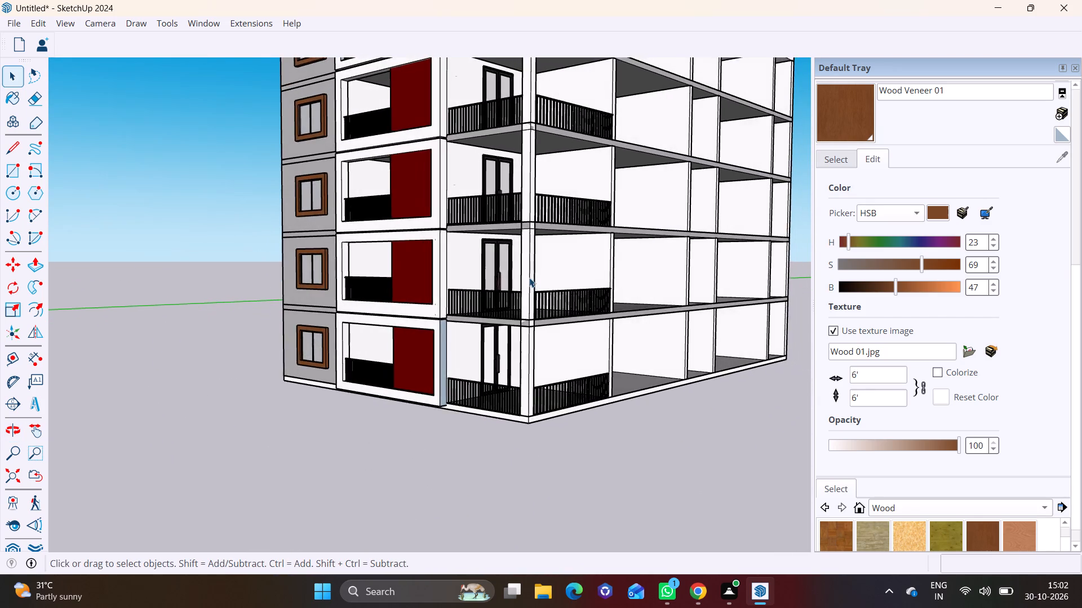
pyautogui.scroll(-4, 529, 278)
pyautogui.keyDown('shift'); pyautogui.moveTo(501, 261); pyautogui.dragTo(499, 425, button='middle'); pyautogui.keyUp('shift')
pyautogui.scroll(-1, 493, 351)
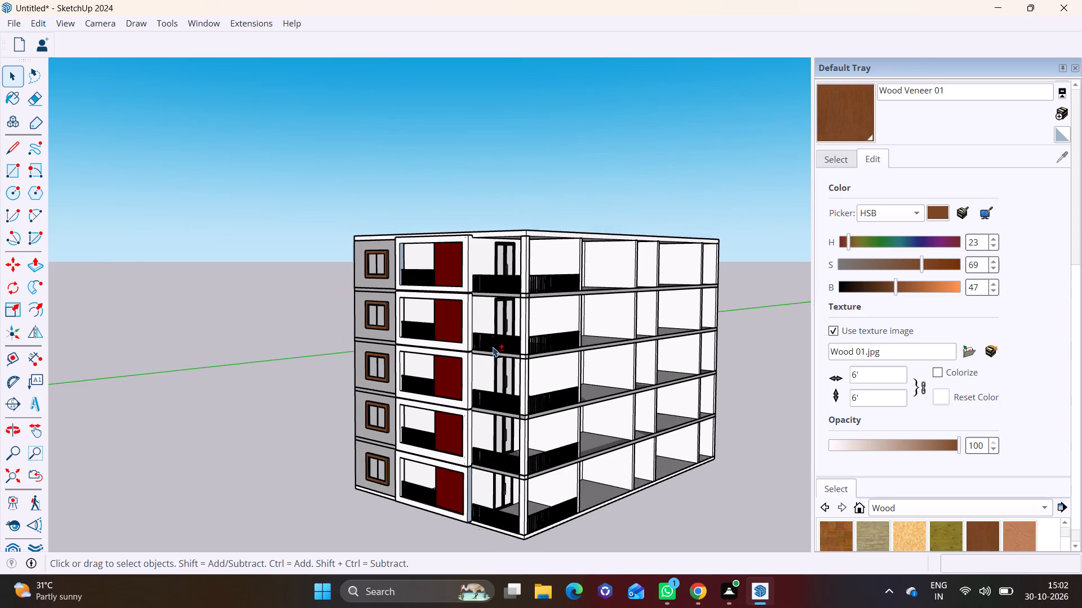
# Sample the grey Color M03 from the wall around the wood-framed windows and paint the corner column beside the balconies with it.
pyautogui.keyDown('shift'); pyautogui.moveTo(493, 347); pyautogui.dragTo(464, 375, button='middle'); pyautogui.keyUp('shift')
pyautogui.keyDown('shift'); pyautogui.moveTo(497, 453); pyautogui.dragTo(510, 328, button='middle'); pyautogui.keyUp('shift')
pyautogui.scroll(3, 465, 461)
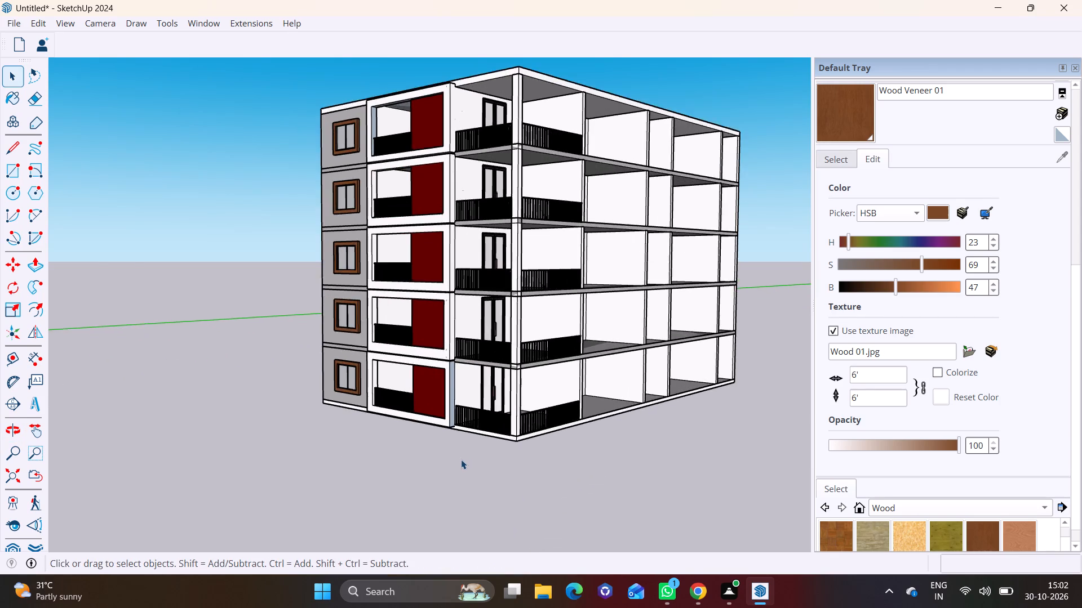
pyautogui.scroll(7, 461, 459)
pyautogui.keyDown('shift'); pyautogui.moveTo(516, 390); pyautogui.dragTo(408, 404, button='middle'); pyautogui.keyUp('shift')
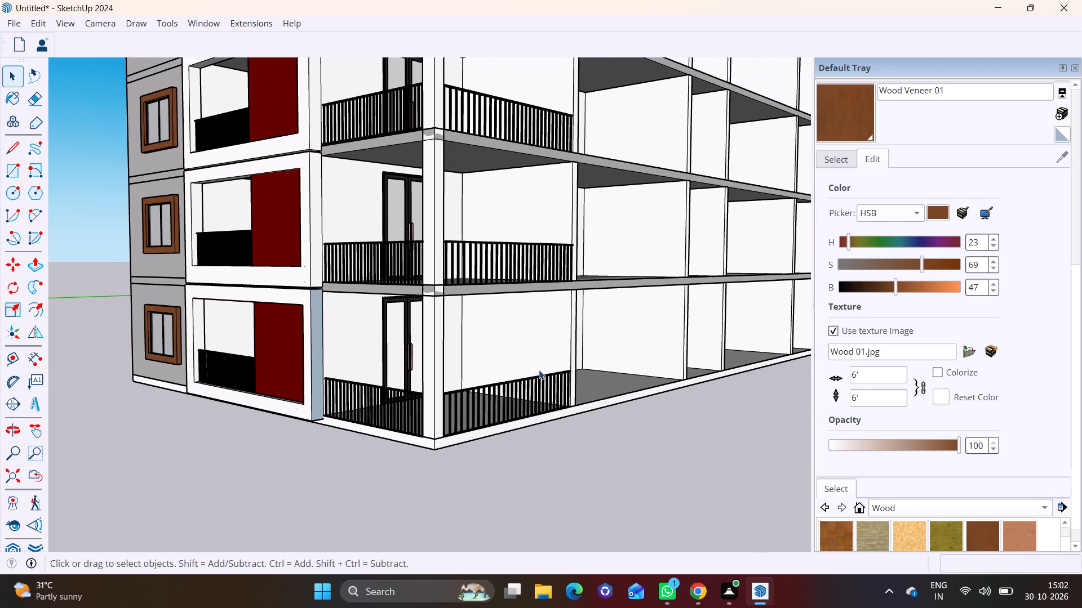
pyautogui.middleClick(539, 370)
pyautogui.scroll(3, 446, 334)
pyautogui.scroll(-3, 446, 334)
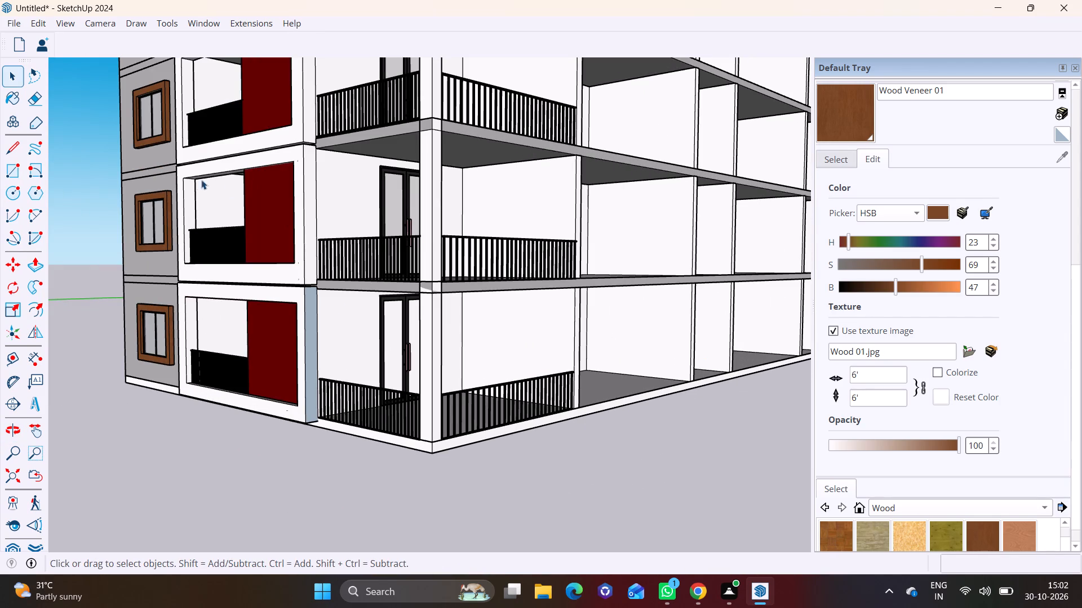
pyautogui.click(831, 159)
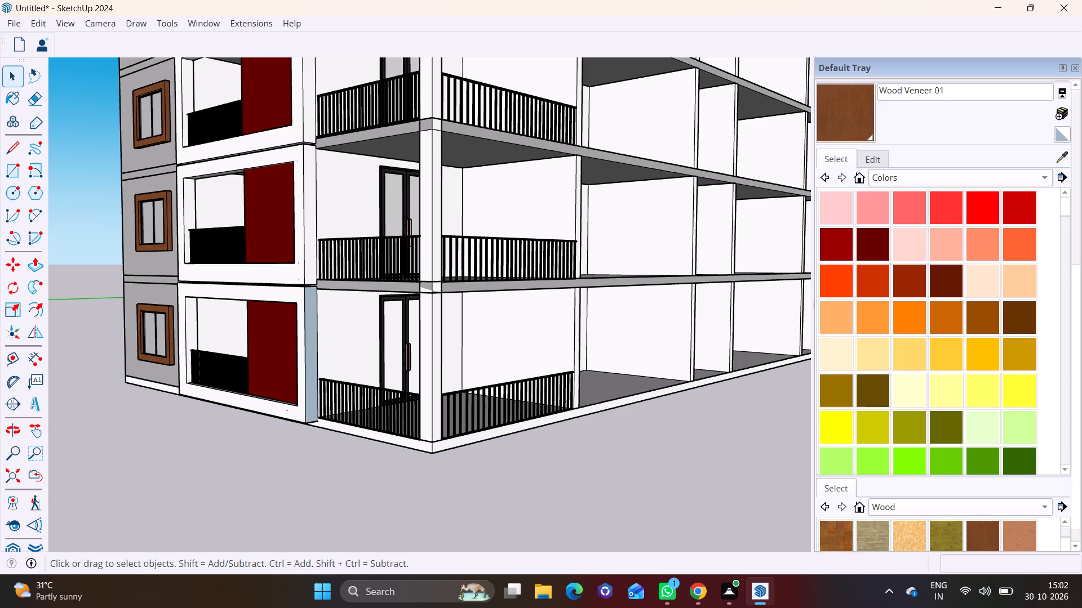
pyautogui.click(1065, 157)
pyautogui.click(152, 258)
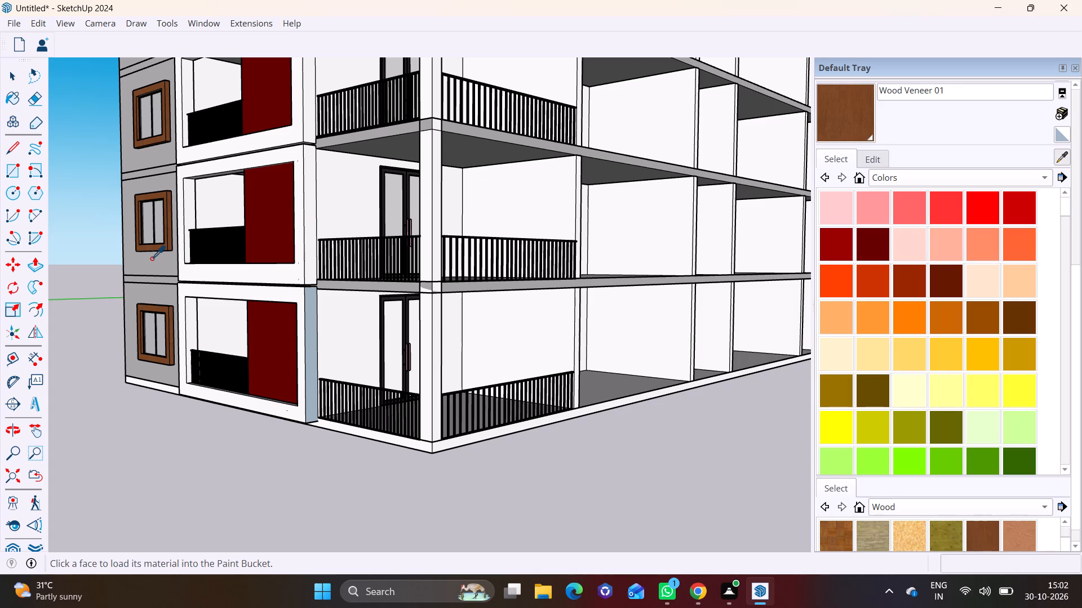
pyautogui.scroll(2, 485, 258)
pyautogui.click(415, 195)
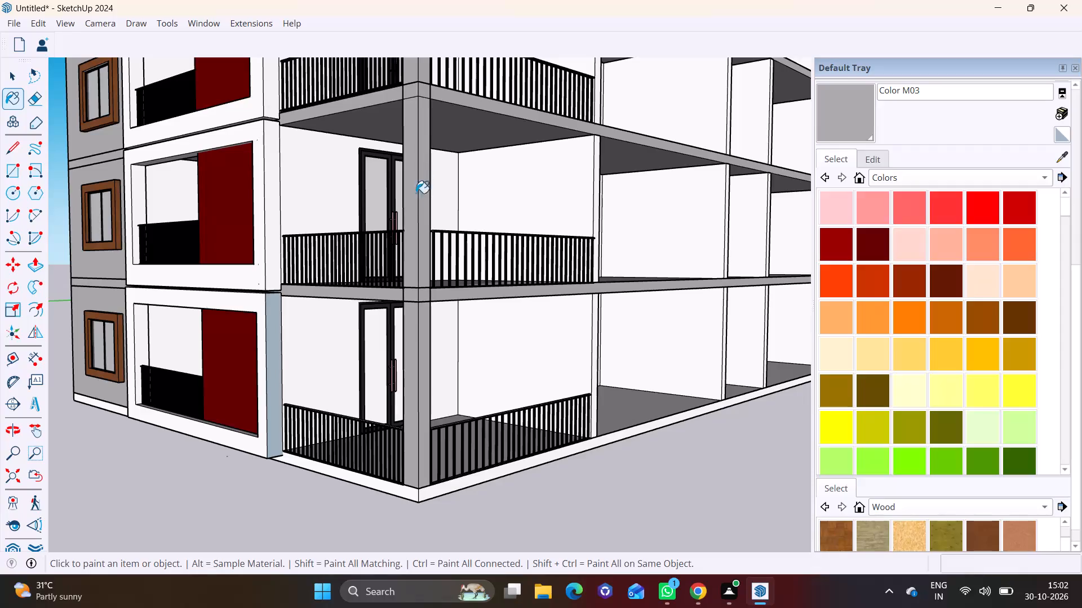
pyautogui.scroll(-3, 494, 298)
pyautogui.middleClick(494, 298)
pyautogui.scroll(-7, 495, 299)
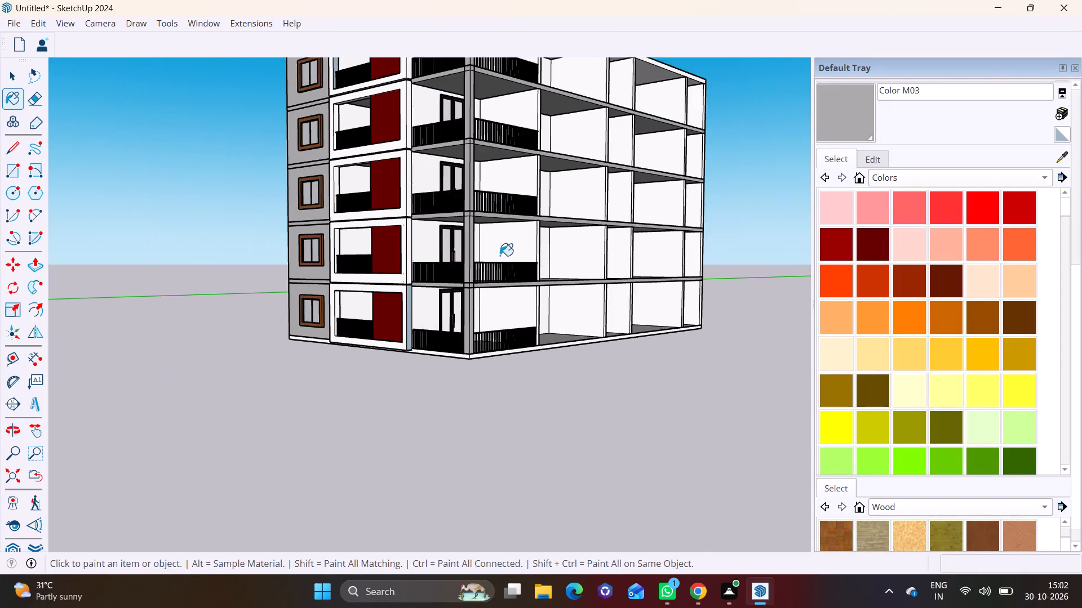
pyautogui.keyDown('shift'); pyautogui.moveTo(499, 236); pyautogui.dragTo(389, 356, button='middle'); pyautogui.keyUp('shift')
pyautogui.press('space')
pyautogui.click(654, 445)
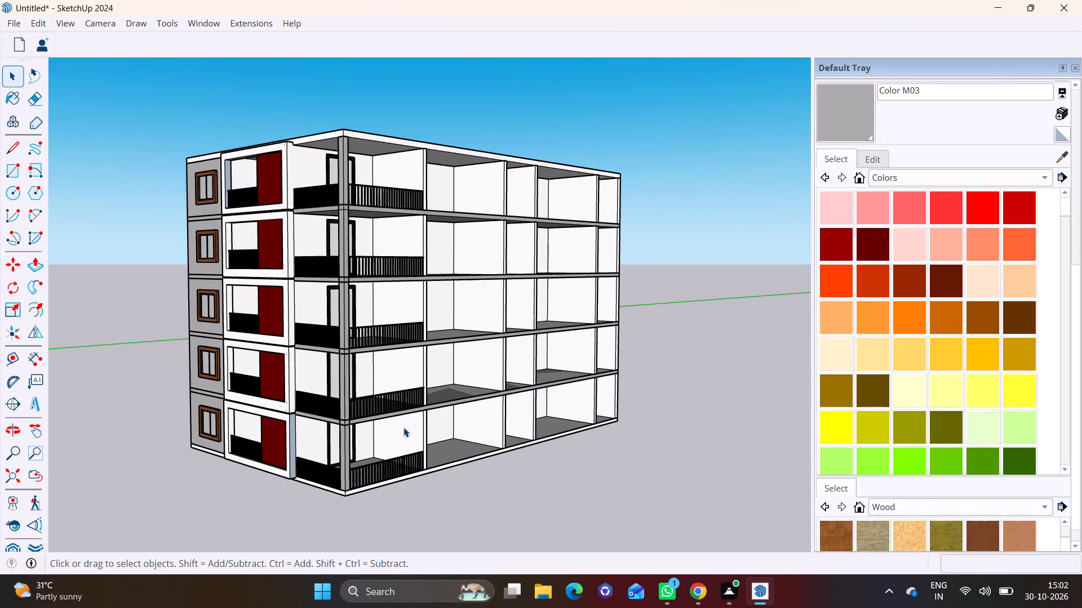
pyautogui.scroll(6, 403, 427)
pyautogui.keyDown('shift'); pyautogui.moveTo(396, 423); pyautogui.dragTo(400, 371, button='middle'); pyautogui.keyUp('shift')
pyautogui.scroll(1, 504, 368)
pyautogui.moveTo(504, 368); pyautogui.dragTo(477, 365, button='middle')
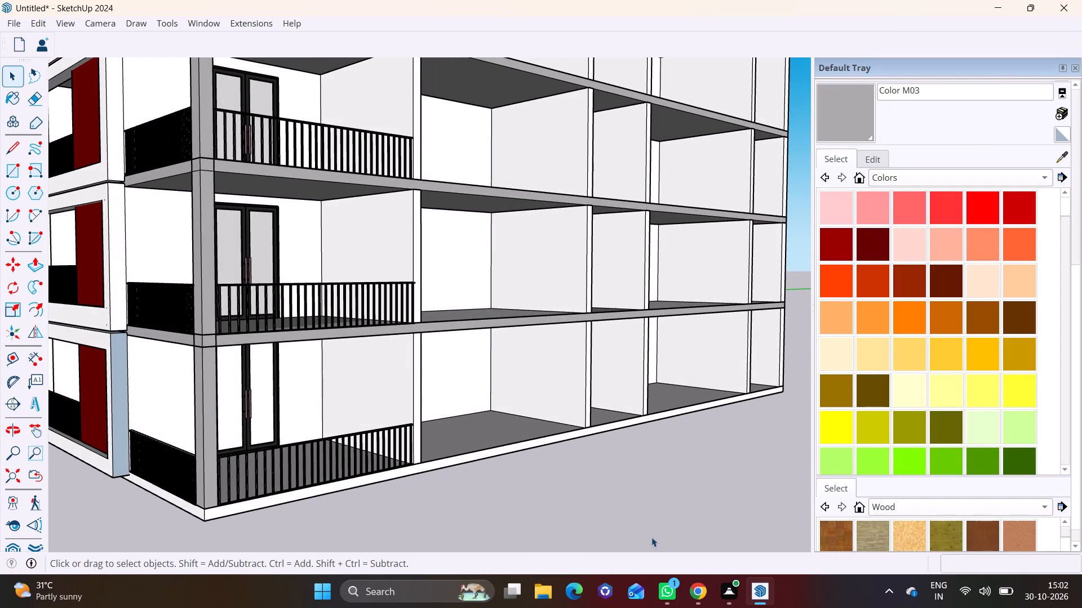
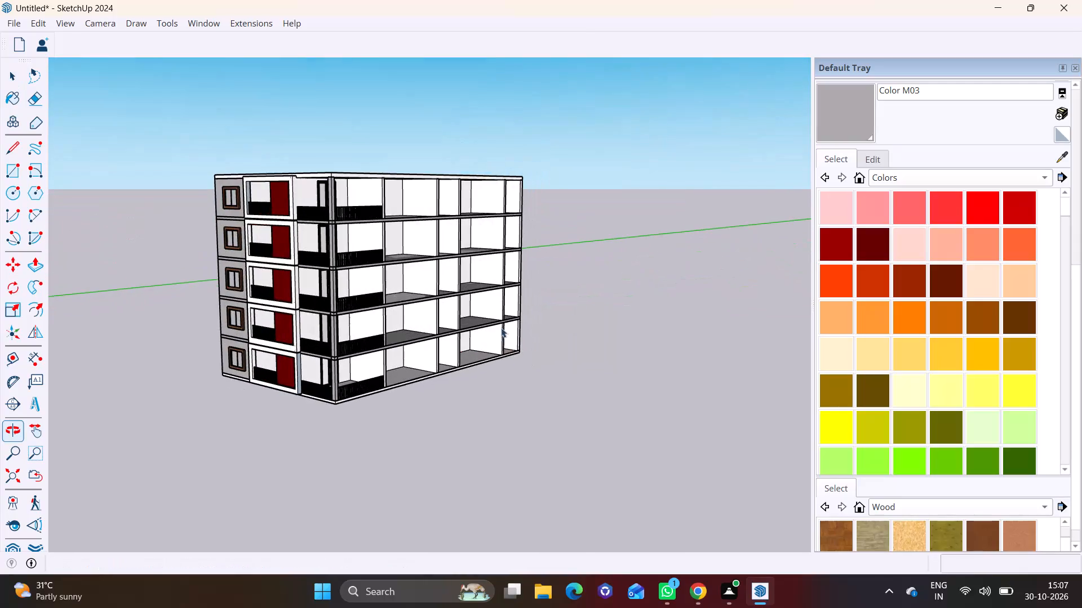
# Examine the balconies, railings and open bays along the long facade from several angles.
pyautogui.scroll(7, 344, 292)
pyautogui.moveTo(339, 290); pyautogui.dragTo(417, 290, button='middle')
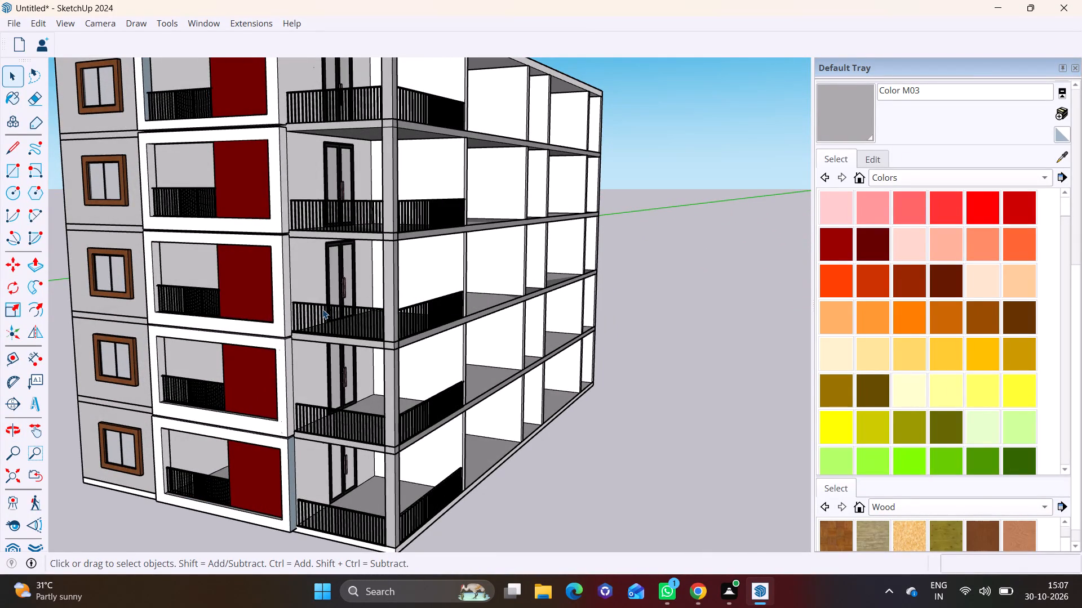
pyautogui.moveTo(328, 318); pyautogui.dragTo(190, 283, button='middle')
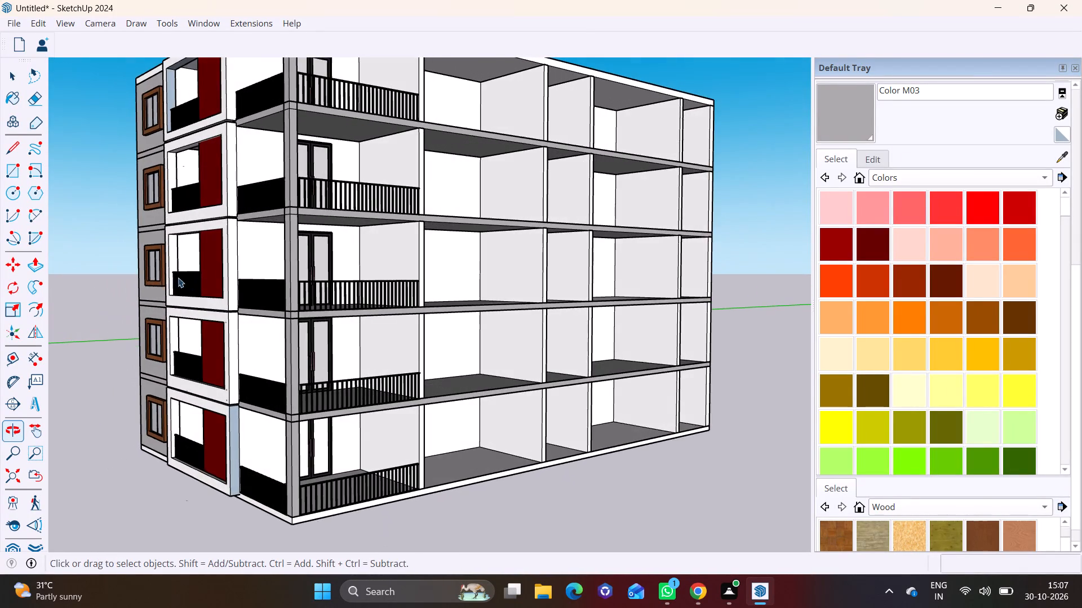
pyautogui.scroll(-1, 311, 331)
pyautogui.moveTo(335, 338); pyautogui.dragTo(308, 336, button='middle')
pyautogui.scroll(5, 301, 333)
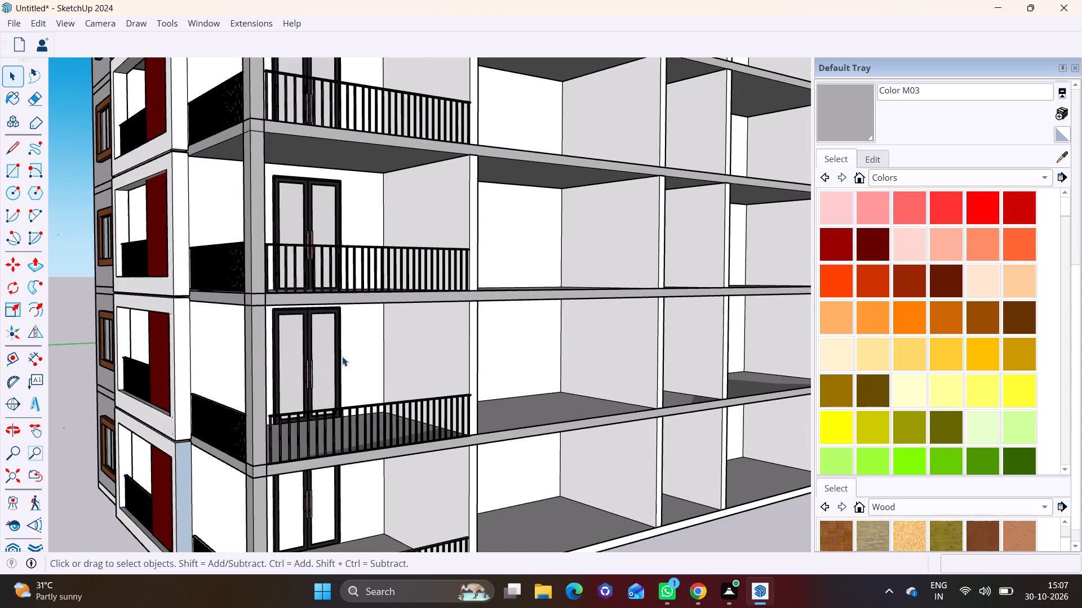
pyautogui.moveTo(343, 356); pyautogui.dragTo(294, 342, button='middle')
pyautogui.scroll(-3, 335, 362)
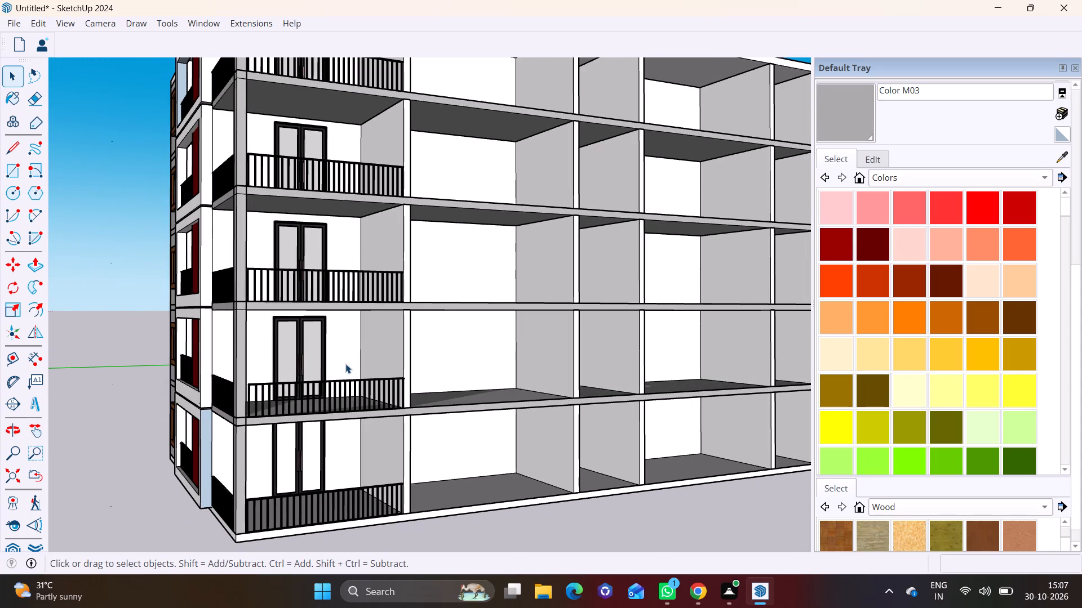
pyautogui.moveTo(444, 390); pyautogui.dragTo(362, 371, button='middle')
pyautogui.scroll(-3, 381, 383)
pyautogui.keyDown('shift'); pyautogui.moveTo(406, 381); pyautogui.dragTo(358, 433, button='middle'); pyautogui.keyUp('shift')
pyautogui.moveTo(398, 289); pyautogui.dragTo(413, 391, button='middle')
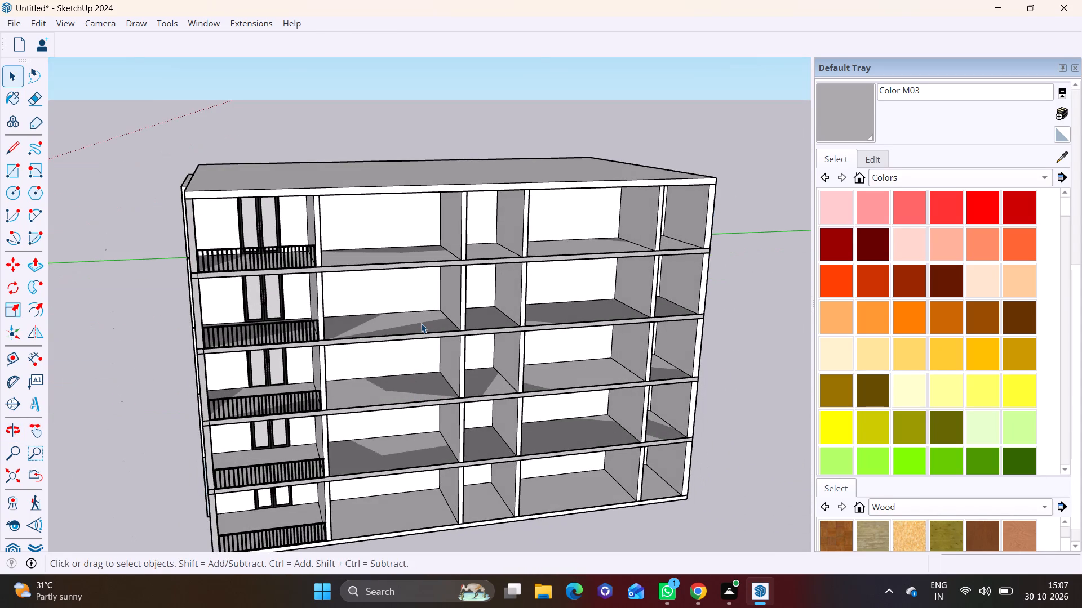
# Draw a rectangle about 1' by 21' 10" on the roof slab's edge, spanning the top-floor bay next to the balcony.
pyautogui.keyDown('shift'); pyautogui.scroll(7, 399, 248); pyautogui.keyUp('shift')
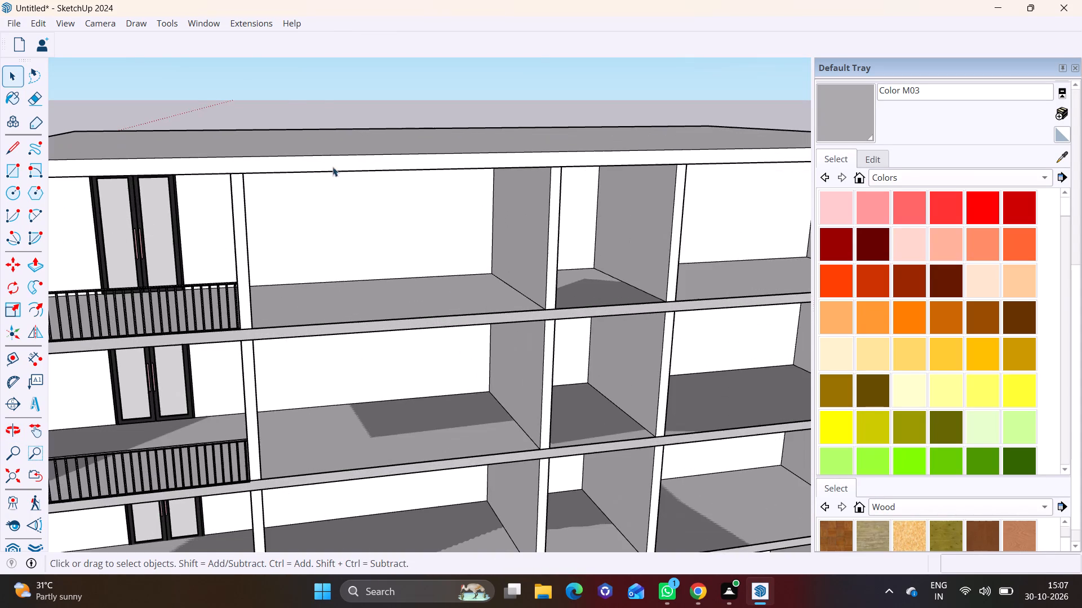
pyautogui.click(19, 176)
pyautogui.moveTo(270, 187); pyautogui.dragTo(260, 167, button='middle')
pyautogui.scroll(1, 258, 170)
pyautogui.keyDown('shift'); pyautogui.moveTo(320, 170); pyautogui.dragTo(330, 247, button='middle'); pyautogui.keyUp('shift')
pyautogui.scroll(6, 287, 236)
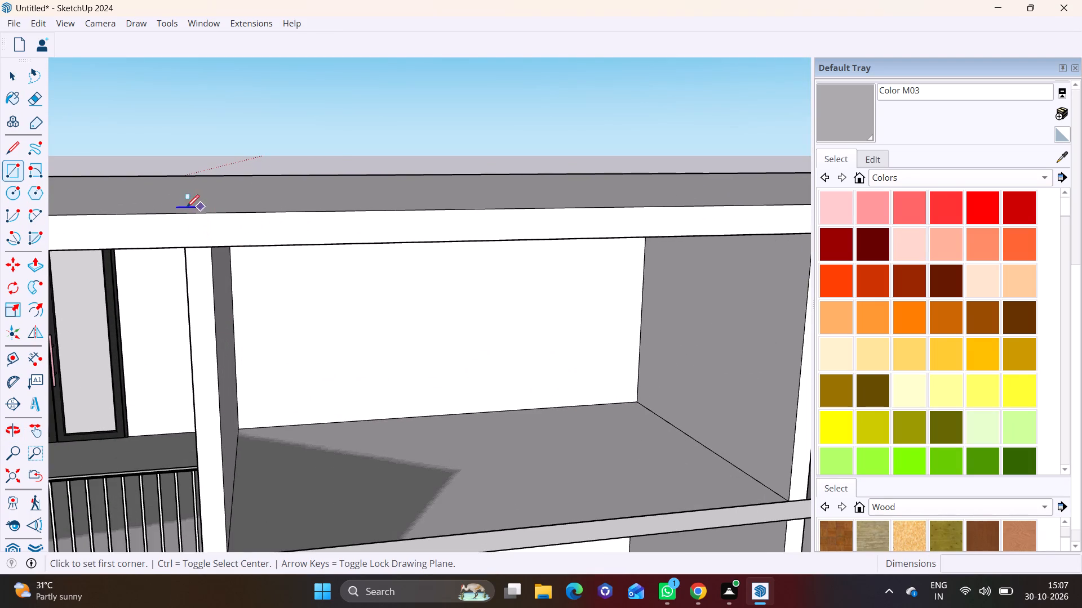
pyautogui.click(184, 244)
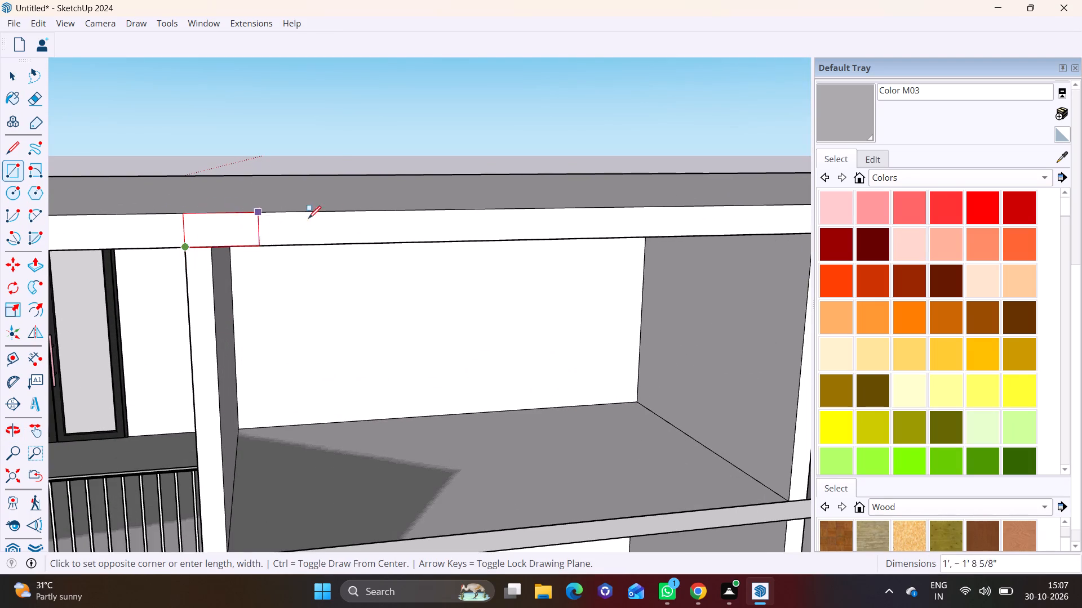
pyautogui.scroll(-4, 415, 218)
pyautogui.scroll(6, 720, 224)
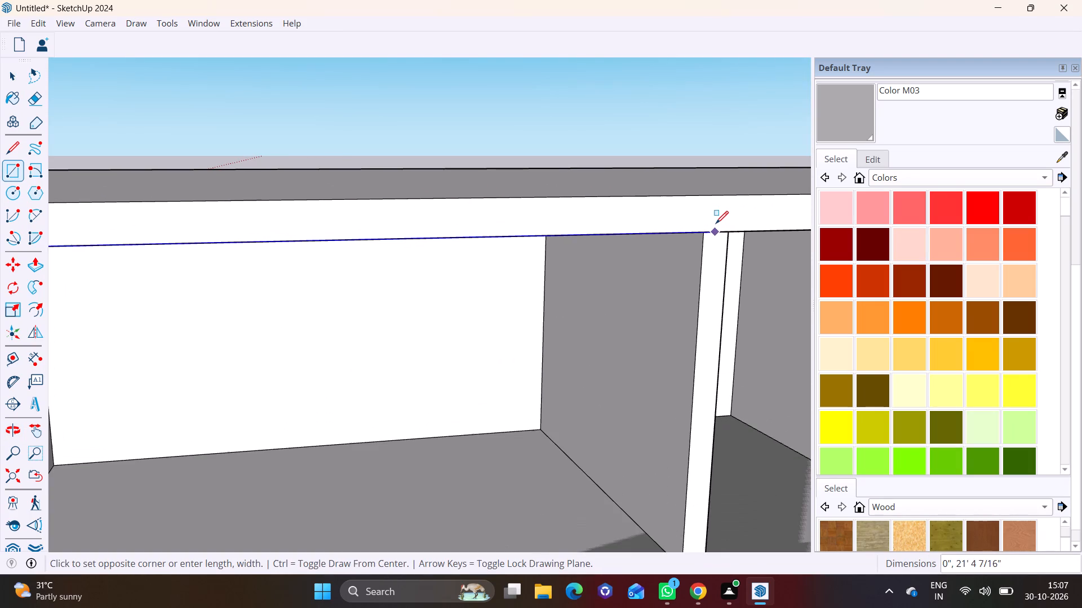
pyautogui.click(732, 195)
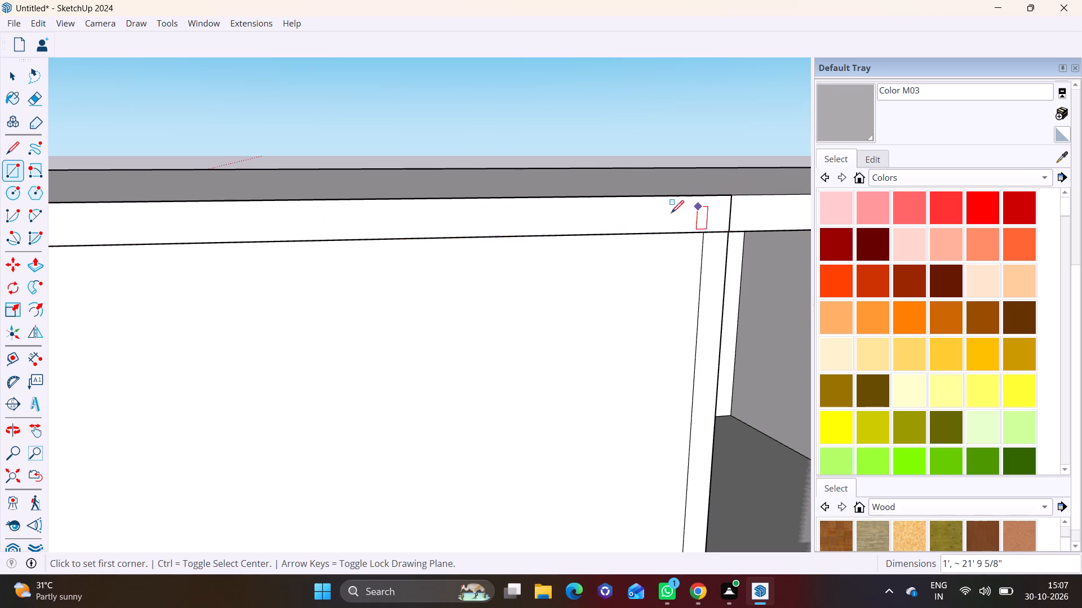
# Delete the face closing the top-floor bay opening below the rectangle.
pyautogui.press('space')
pyautogui.click(569, 312)
pyautogui.press('Delete')
# Pull the rectangle on the roof slab's edge outward 9 1/4" as a projecting beam above the bay.
pyautogui.scroll(-3, 357, 432)
pyautogui.moveTo(321, 296); pyautogui.dragTo(577, 294, button='middle')
pyautogui.scroll(-1, 577, 294)
pyautogui.click(460, 327)
pyautogui.keyDown('shift'); pyautogui.moveTo(469, 320); pyautogui.dragTo(326, 242, button='middle'); pyautogui.keyUp('shift')
pyautogui.click(39, 267)
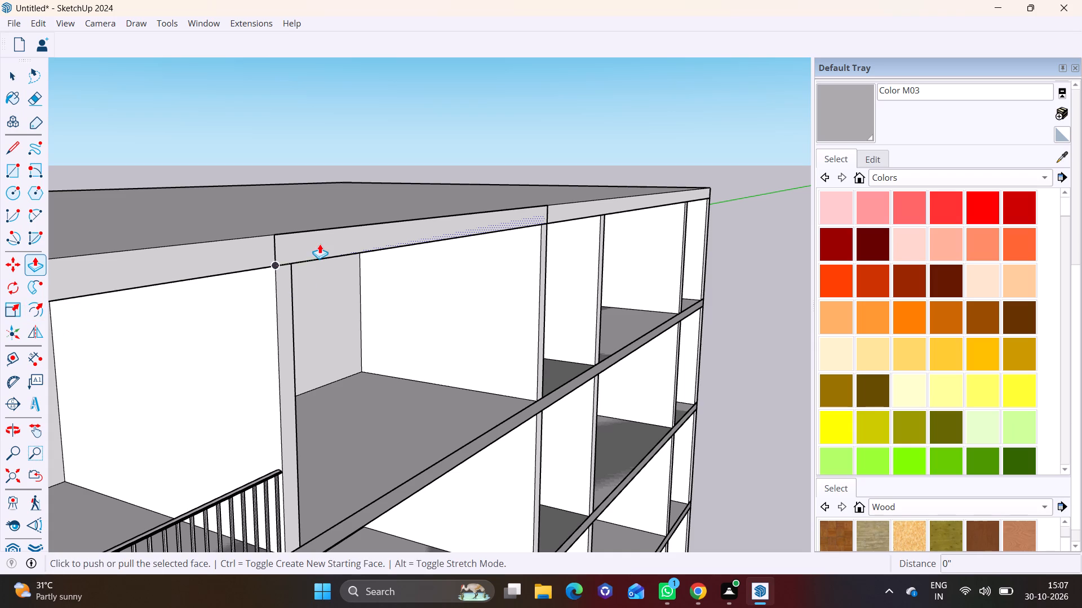
pyautogui.click(320, 243)
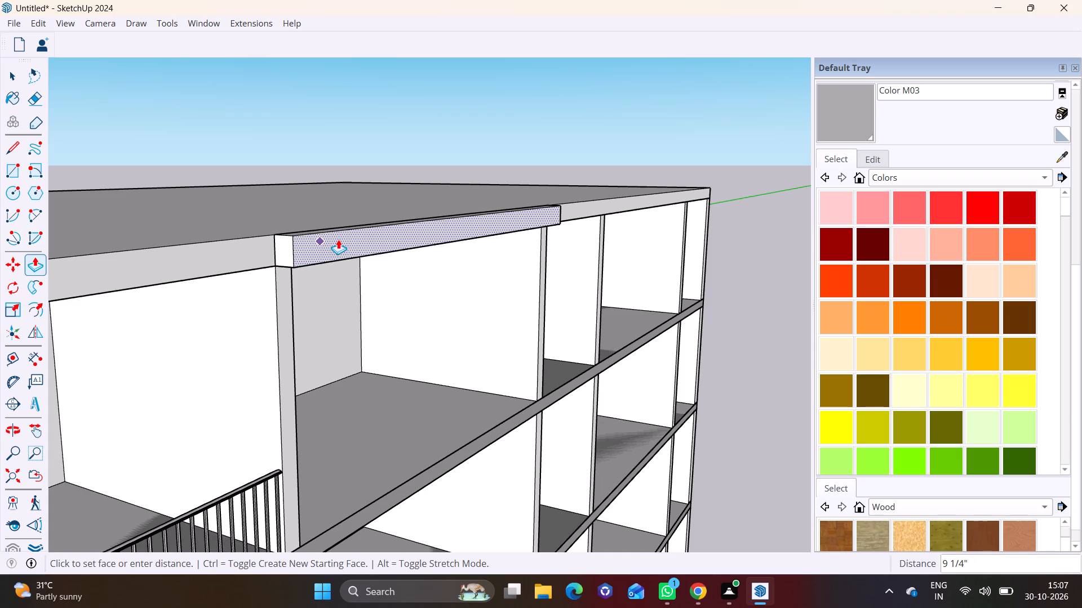
pyautogui.click(338, 239)
# Pull the square underside at the beam's balcony end down about 10' 6" to form a post at the floor slab.
pyautogui.moveTo(349, 263); pyautogui.dragTo(234, 111, button='middle')
pyautogui.scroll(-1, 245, 148)
pyautogui.keyDown('shift'); pyautogui.moveTo(252, 159); pyautogui.dragTo(328, 379, button='middle'); pyautogui.keyUp('shift')
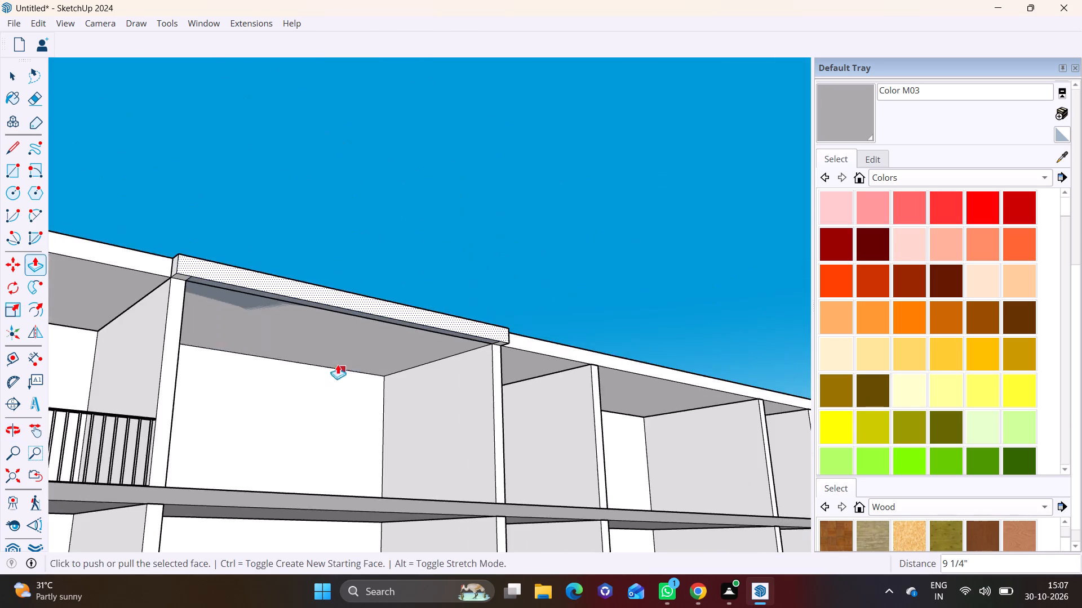
pyautogui.moveTo(336, 354); pyautogui.dragTo(323, 235, button='middle')
pyautogui.scroll(1, 328, 337)
pyautogui.scroll(5, 329, 233)
pyautogui.keyDown('shift'); pyautogui.moveTo(332, 247); pyautogui.dragTo(459, 328, button='middle'); pyautogui.keyUp('shift')
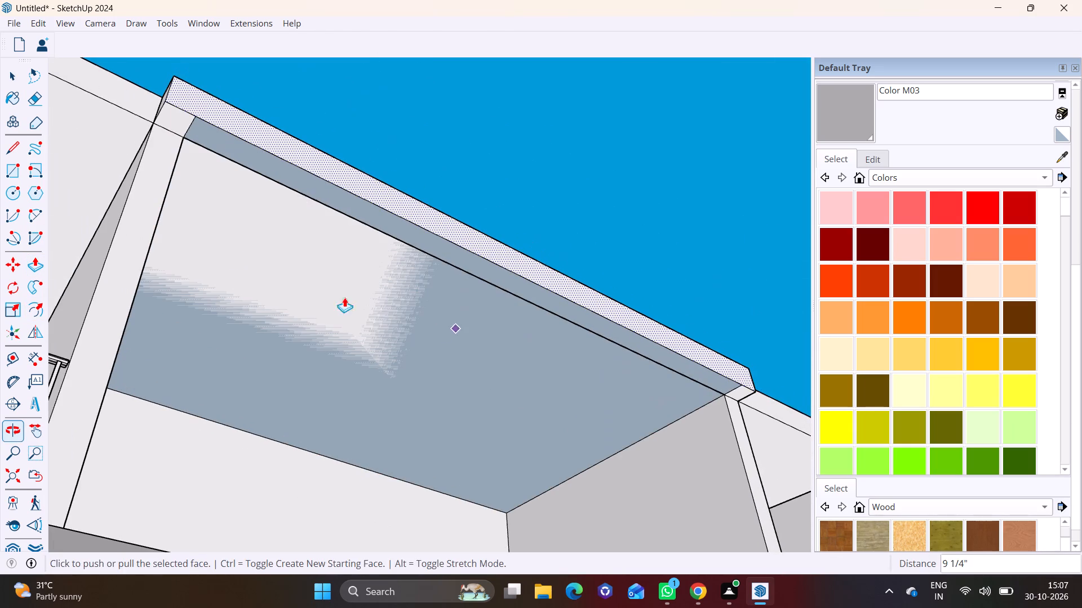
pyautogui.press('space')
pyautogui.click(175, 127)
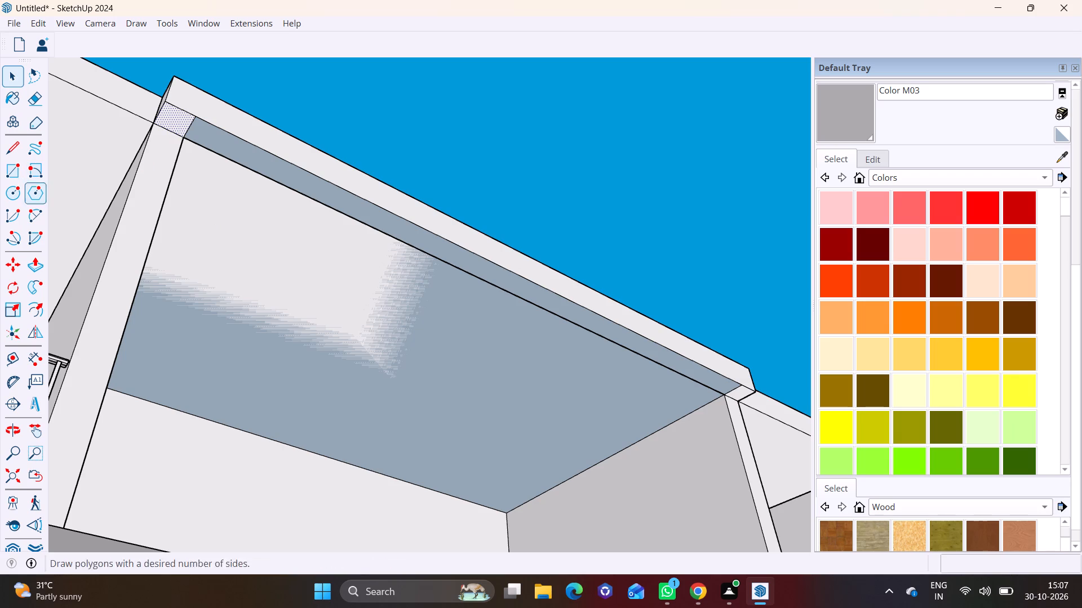
pyautogui.click(34, 261)
pyautogui.click(178, 115)
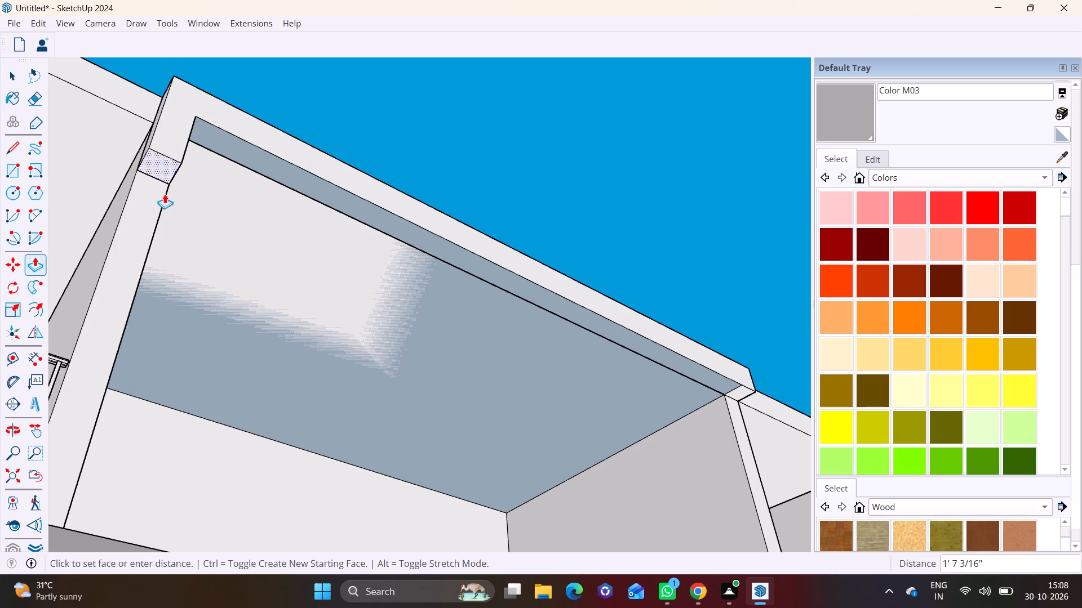
pyautogui.scroll(-2, 119, 391)
pyautogui.keyDown('shift'); pyautogui.moveTo(123, 427); pyautogui.dragTo(153, 325, button='middle'); pyautogui.keyUp('shift')
pyautogui.scroll(2, 149, 316)
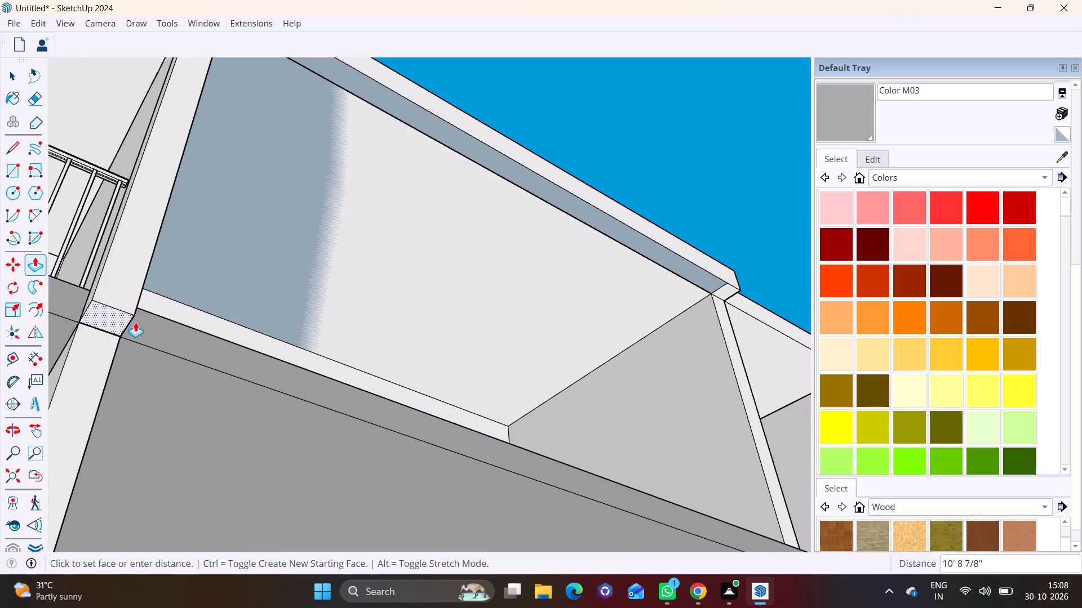
pyautogui.click(135, 308)
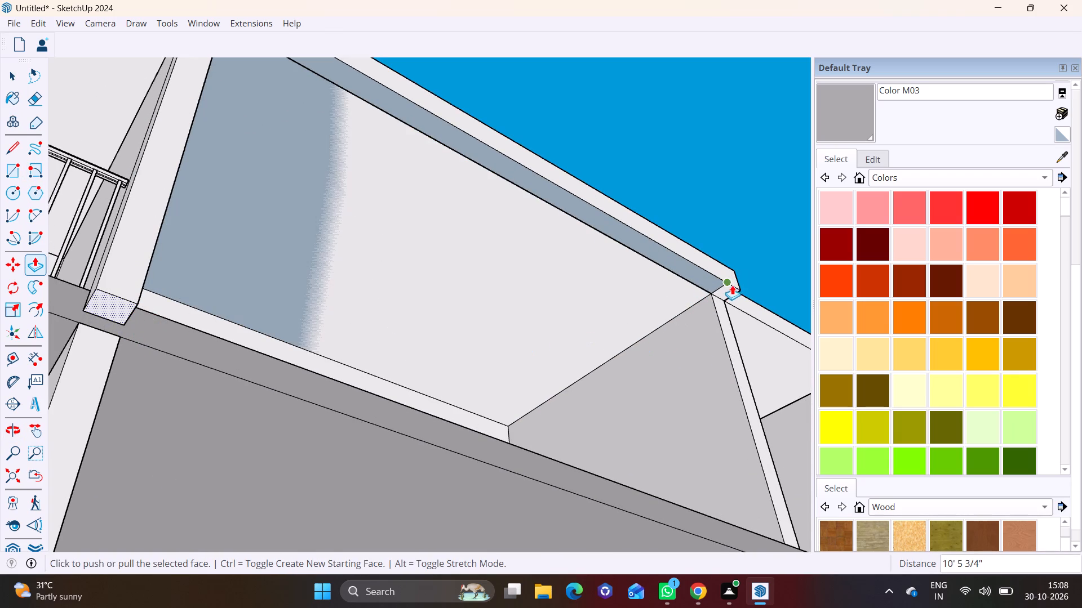
# Pull the square underside at the beam's other end down to the floor slab to form the second post.
pyautogui.press('space')
pyautogui.click(730, 287)
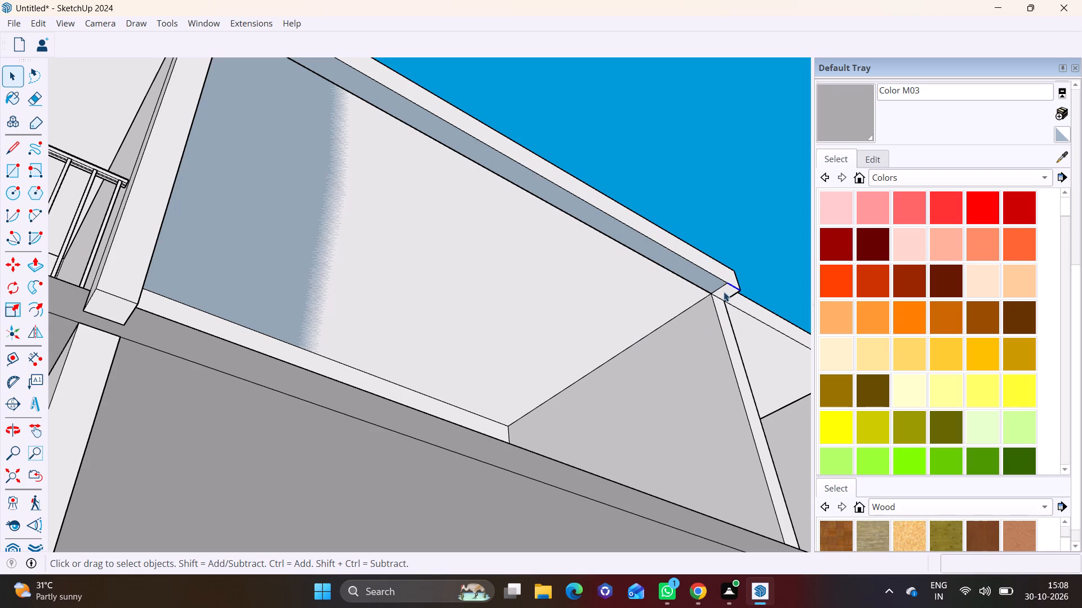
pyautogui.click(724, 291)
pyautogui.click(34, 257)
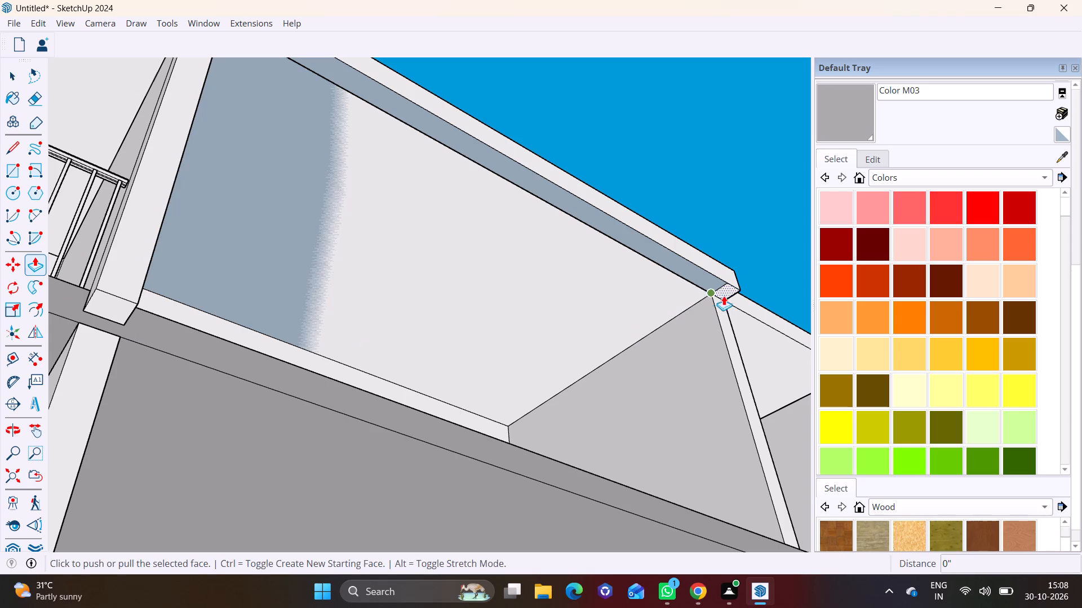
pyautogui.click(730, 290)
pyautogui.keyDown('shift'); pyautogui.moveTo(712, 474); pyautogui.dragTo(696, 372, button='middle'); pyautogui.keyUp('shift')
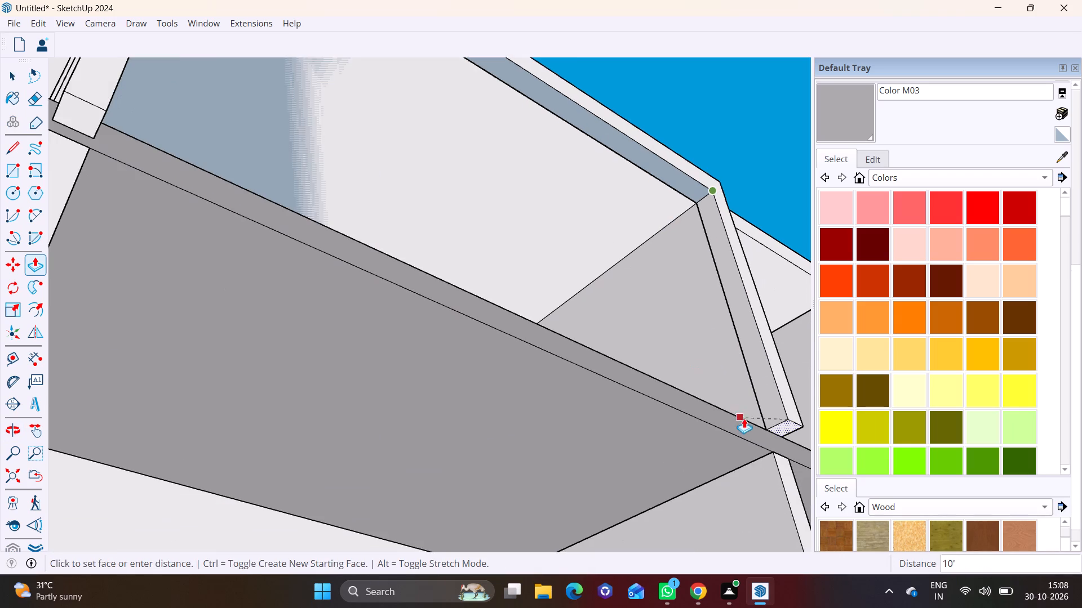
pyautogui.click(759, 437)
# Delete the overlapping ceiling face inside the framed top-floor bay.
pyautogui.moveTo(456, 319); pyautogui.dragTo(280, 444, button='middle')
pyautogui.scroll(-3, 230, 350)
pyautogui.moveTo(190, 386); pyautogui.dragTo(85, 431, button='middle')
pyautogui.press('space')
pyautogui.click(331, 197)
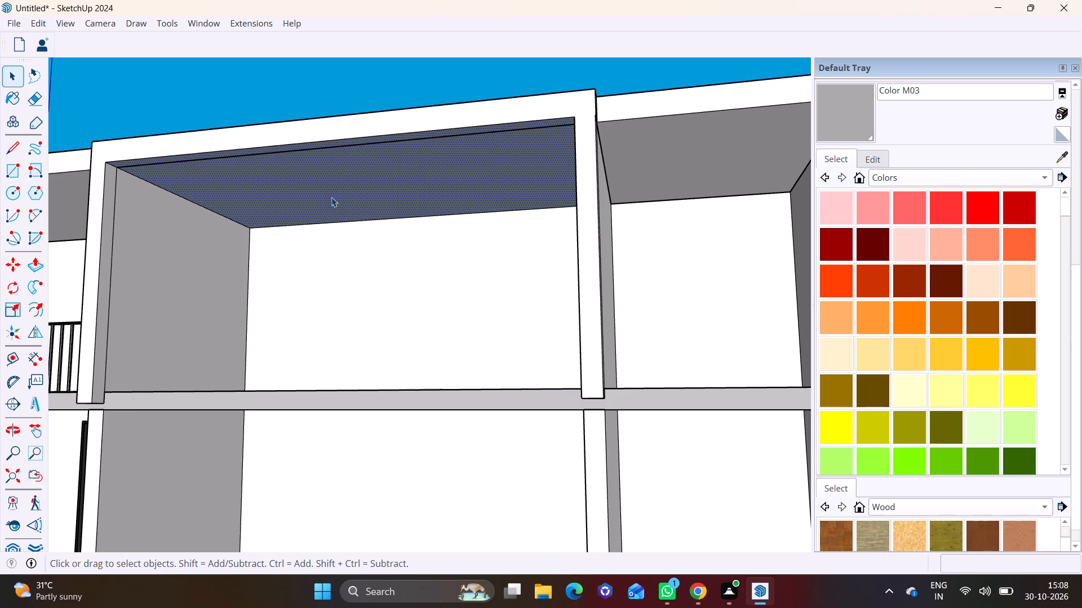
pyautogui.press('Delete')
# Push the underside of the balcony-side post up 2 5/8" to shorten the post.
pyautogui.moveTo(340, 213); pyautogui.dragTo(289, 167, button='middle')
pyautogui.scroll(-8, 288, 263)
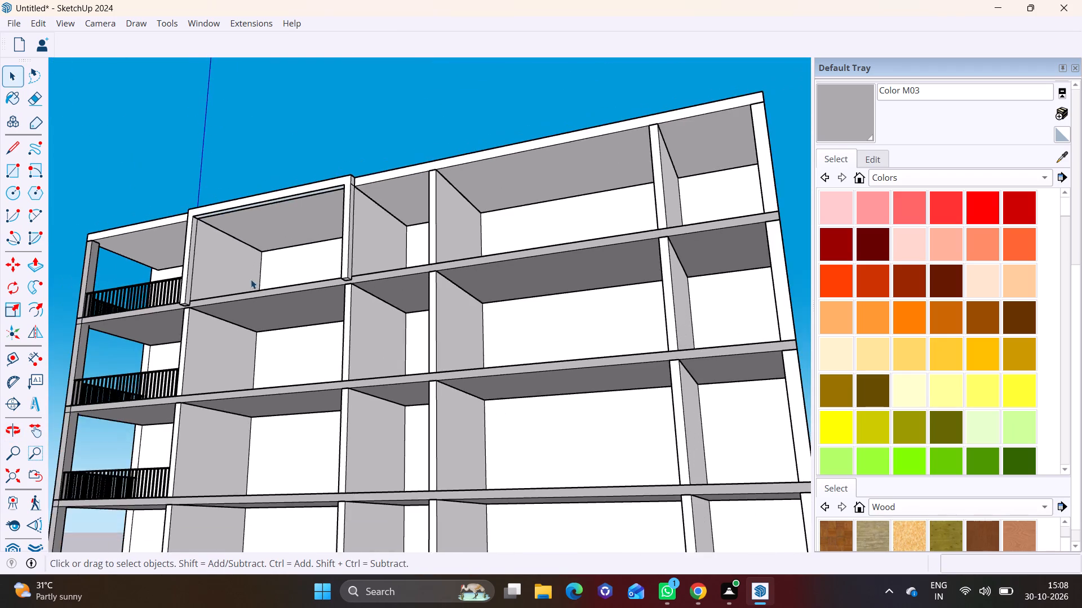
pyautogui.scroll(10, 236, 273)
pyautogui.moveTo(179, 300); pyautogui.dragTo(284, 314, button='middle')
pyautogui.scroll(3, 251, 353)
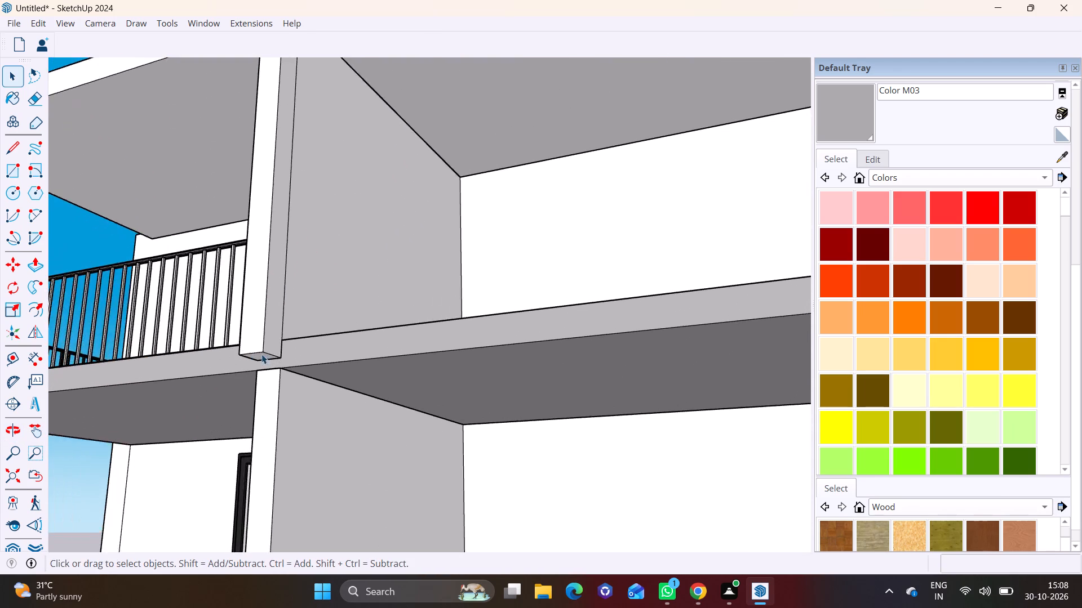
pyautogui.scroll(5, 261, 354)
pyautogui.moveTo(265, 347); pyautogui.dragTo(255, 343, button='middle')
pyautogui.scroll(4, 258, 343)
pyautogui.click(258, 362)
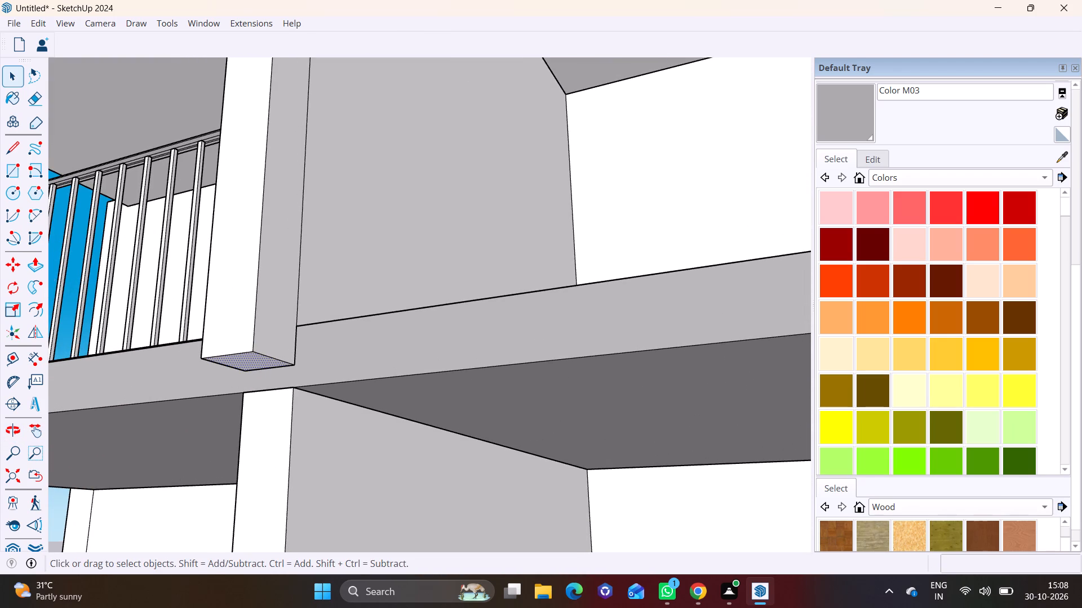
pyautogui.click(45, 262)
pyautogui.click(250, 363)
pyautogui.click(250, 345)
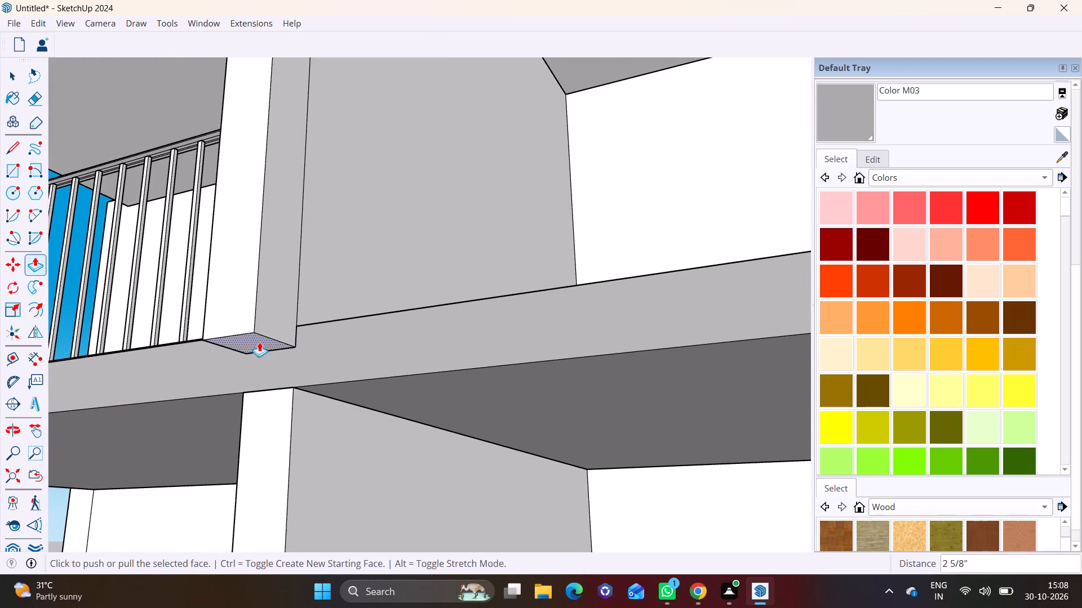
# Draw a line across the inner side of the balcony-side post, just above its lower end.
pyautogui.moveTo(375, 327); pyautogui.dragTo(338, 467, button='middle')
pyautogui.scroll(4, 241, 274)
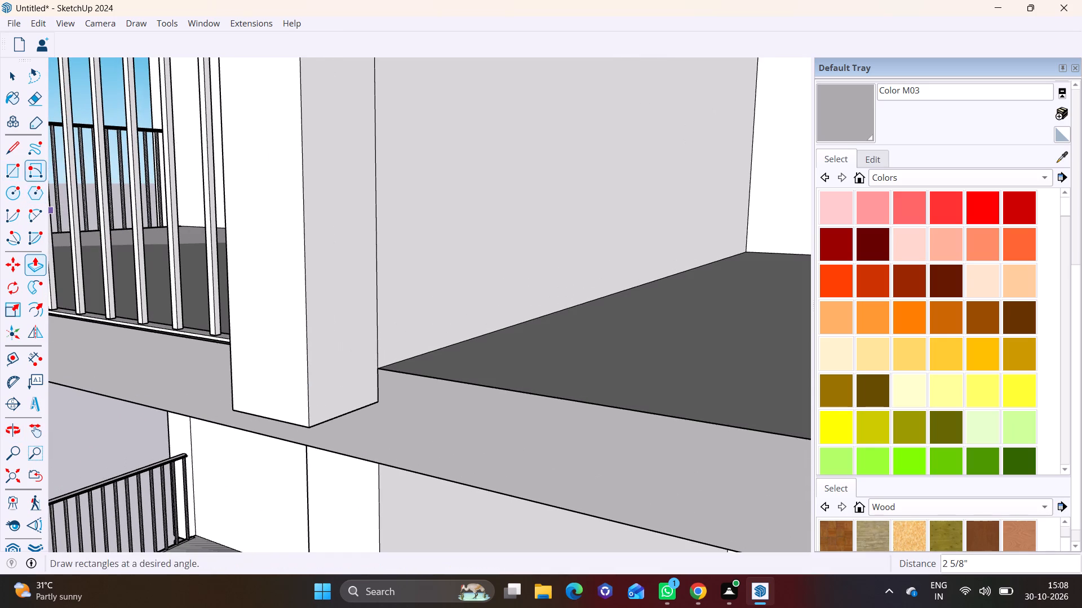
pyautogui.click(19, 151)
pyautogui.click(376, 342)
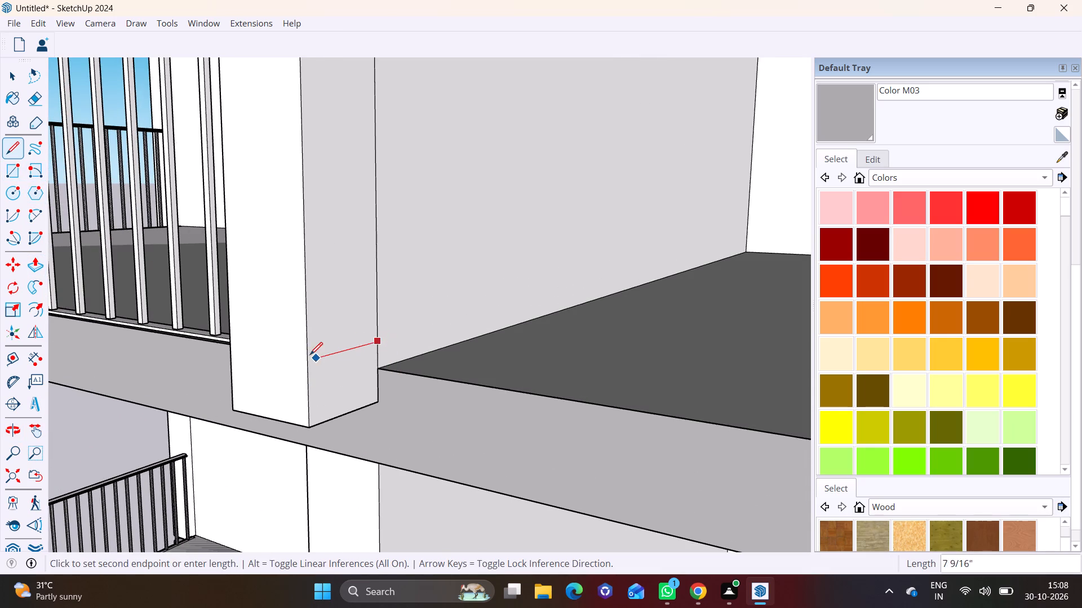
pyautogui.click(307, 355)
# Pull the marked-off face at the post's lower end across the bay to the opposite post as a bottom rail.
pyautogui.press('space')
pyautogui.click(342, 389)
pyautogui.click(41, 263)
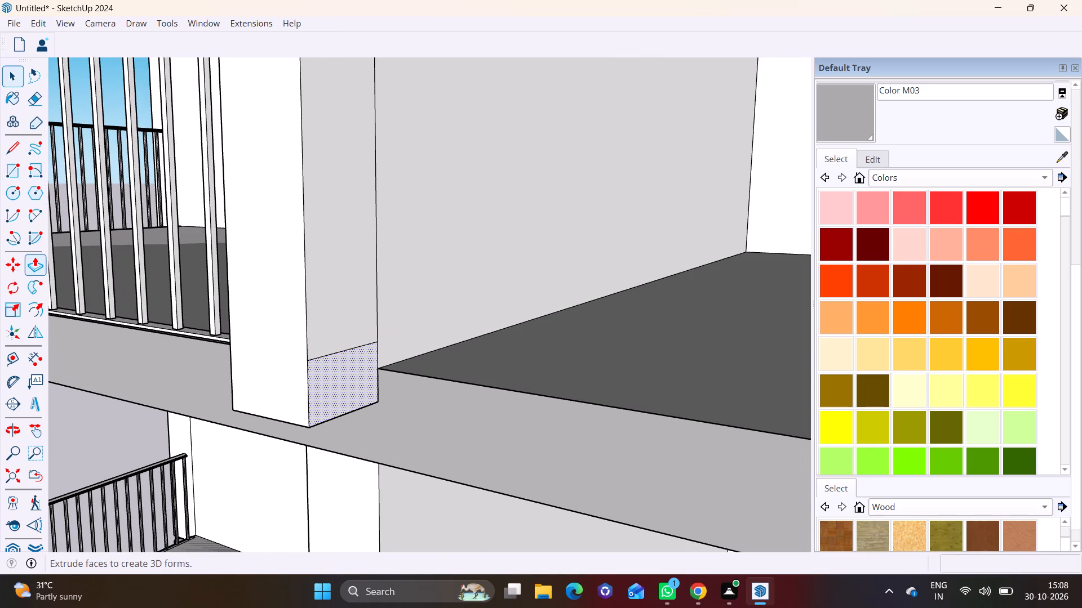
pyautogui.click(312, 373)
pyautogui.scroll(-13, 539, 392)
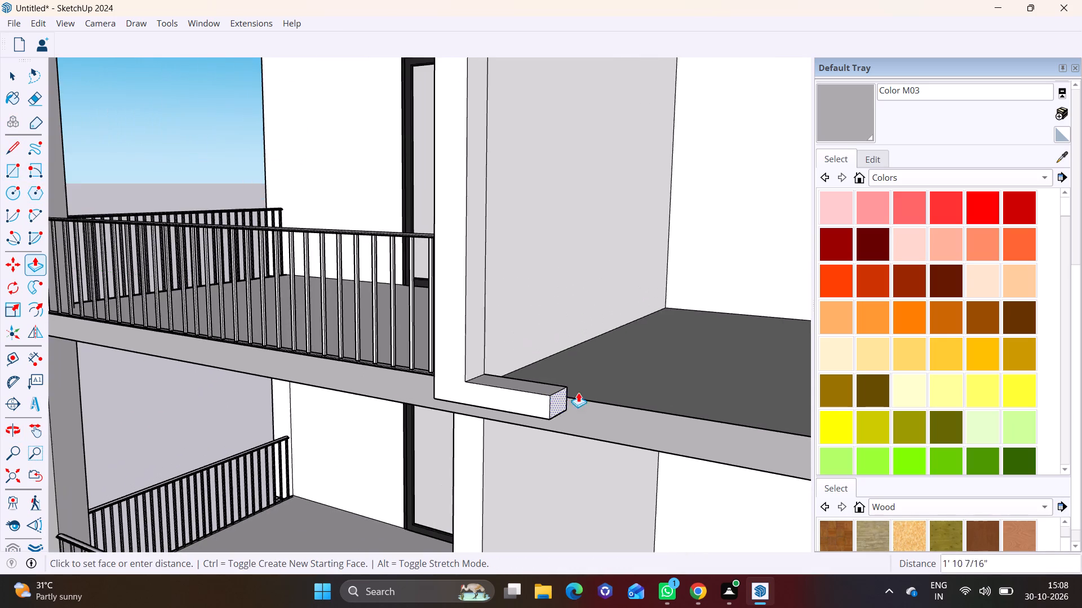
pyautogui.keyDown('shift'); pyautogui.moveTo(592, 387); pyautogui.dragTo(223, 290, button='middle'); pyautogui.keyUp('shift')
pyautogui.scroll(-9, 485, 305)
pyautogui.keyDown('shift'); pyautogui.moveTo(597, 328); pyautogui.dragTo(319, 286, button='middle'); pyautogui.keyUp('shift')
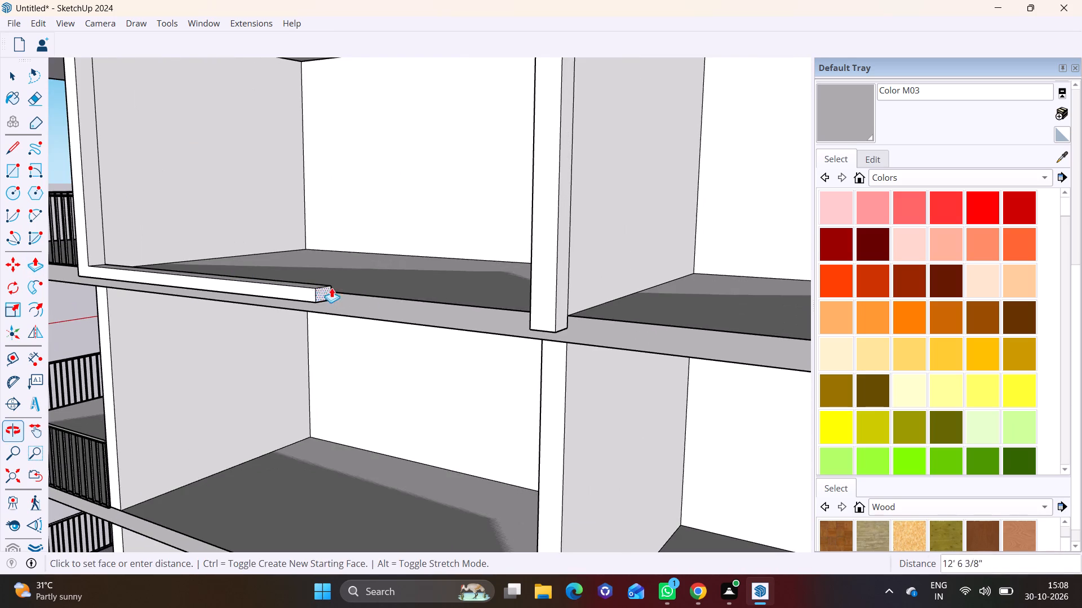
pyautogui.click(545, 328)
# Delete the overlapping floor faces in the framed top-floor bay and the bays directly below it.
pyautogui.press('space')
pyautogui.click(480, 271)
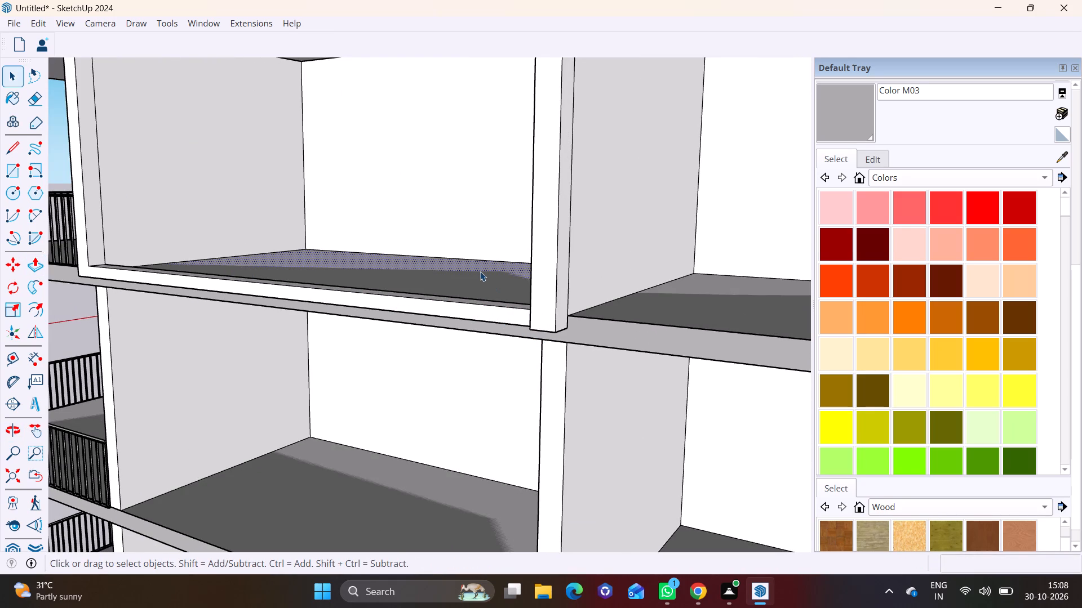
pyautogui.press('Delete')
pyautogui.click(400, 504)
pyautogui.press('Delete')
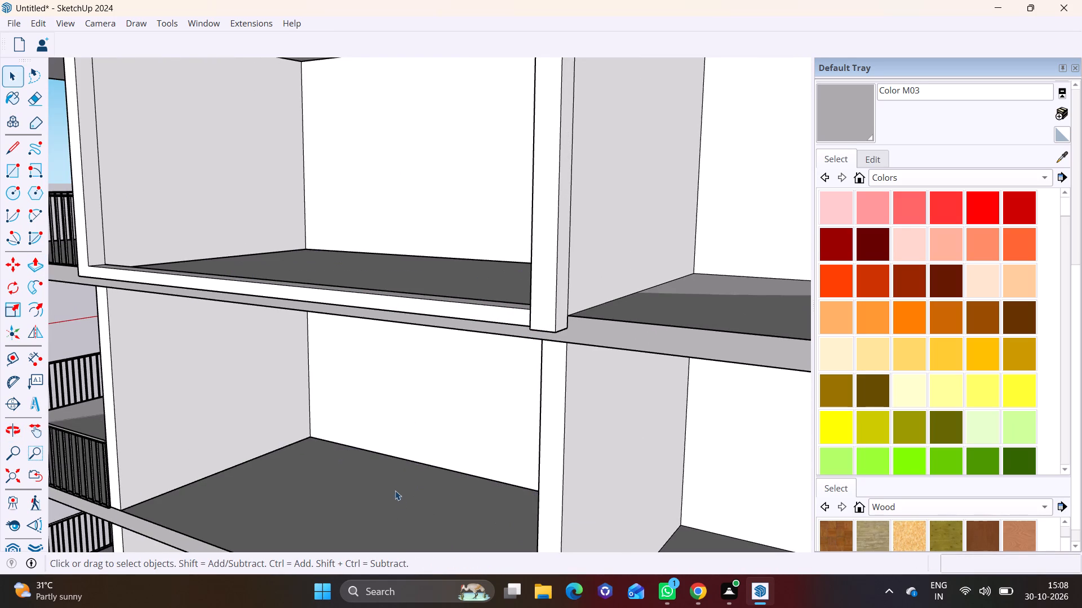
pyautogui.scroll(-6, 391, 476)
pyautogui.keyDown('shift'); pyautogui.moveTo(406, 458); pyautogui.dragTo(411, 238, button='middle'); pyautogui.keyUp('shift')
pyautogui.click(378, 392)
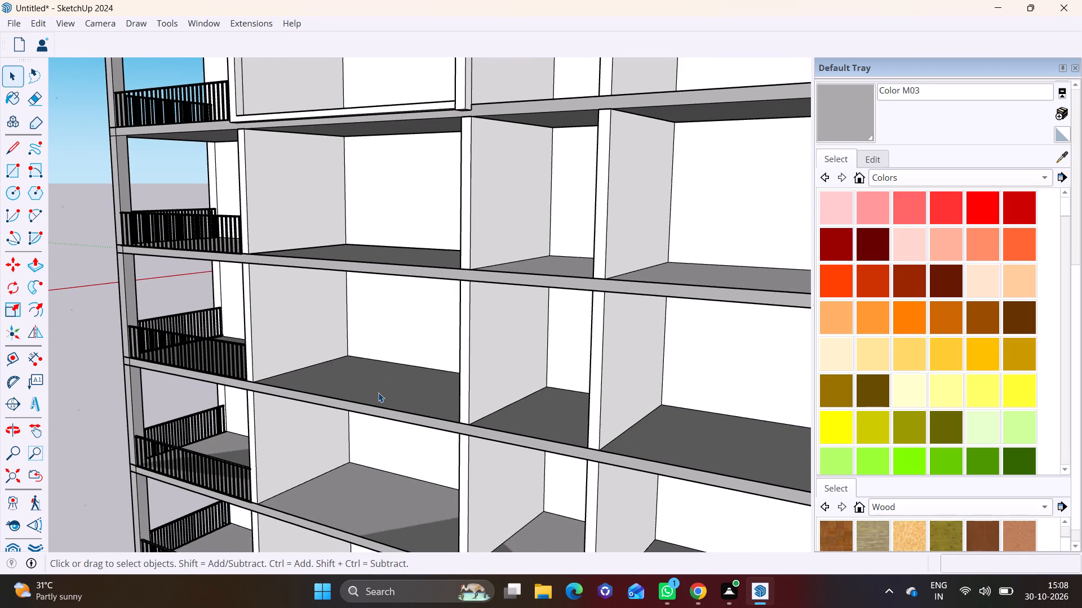
pyautogui.click(384, 387)
pyautogui.press('Delete')
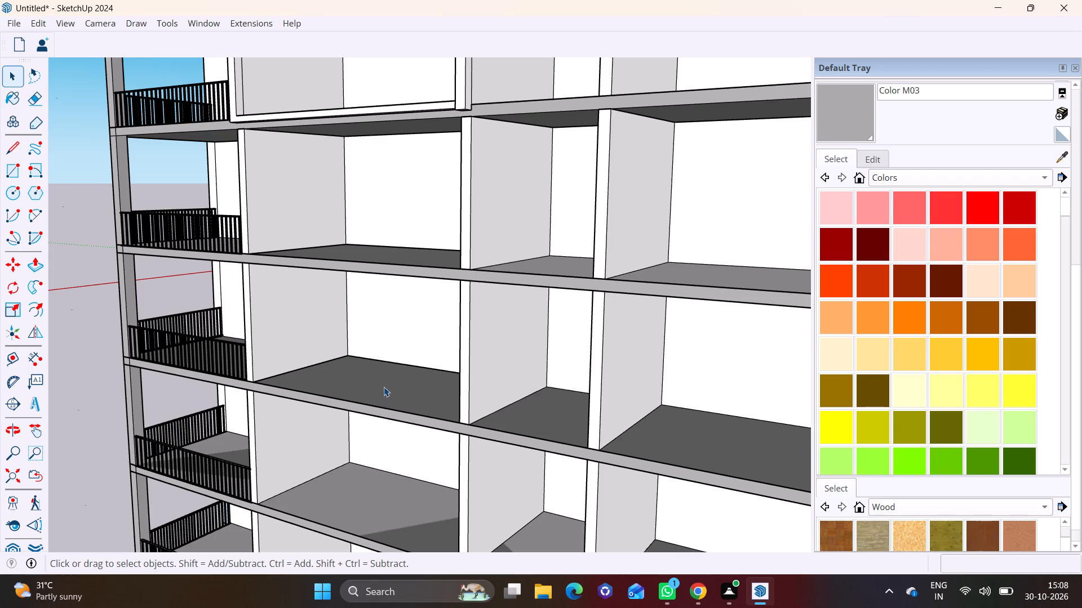
pyautogui.click(366, 491)
pyautogui.press('Delete')
# Delete the overlapping floor faces in the narrow and wide bays on the second-lowest floor and the wide bay one floor up.
pyautogui.scroll(-2, 376, 484)
pyautogui.keyDown('shift'); pyautogui.moveTo(407, 459); pyautogui.dragTo(383, 314, button='middle'); pyautogui.keyUp('shift')
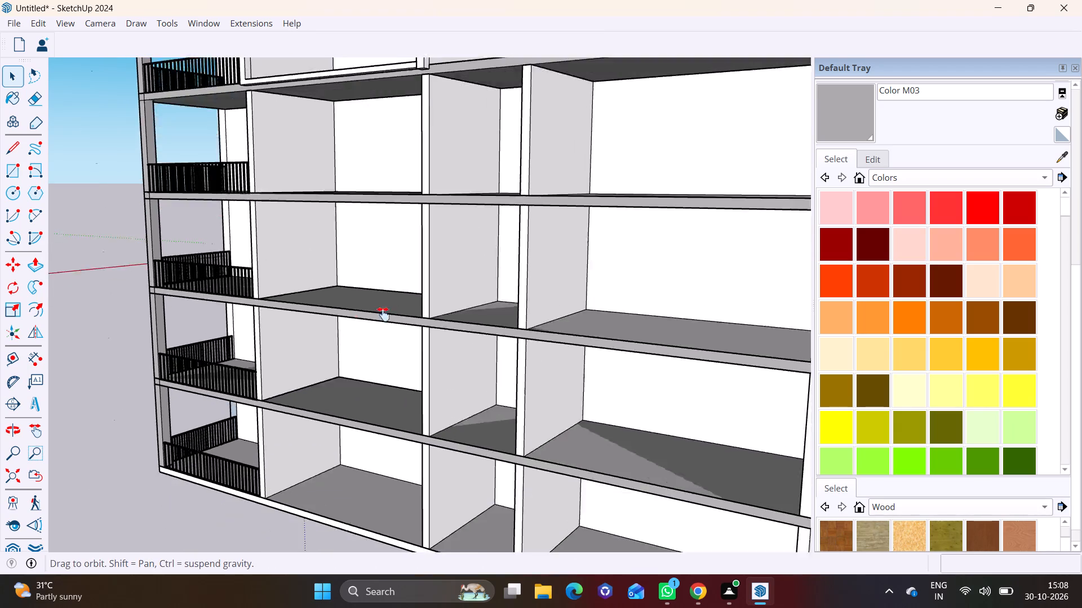
pyautogui.keyDown('shift'); pyautogui.moveTo(383, 314); pyautogui.dragTo(380, 288, button='middle'); pyautogui.keyUp('shift')
pyautogui.moveTo(443, 348); pyautogui.dragTo(491, 374, button='middle')
pyautogui.click(655, 368)
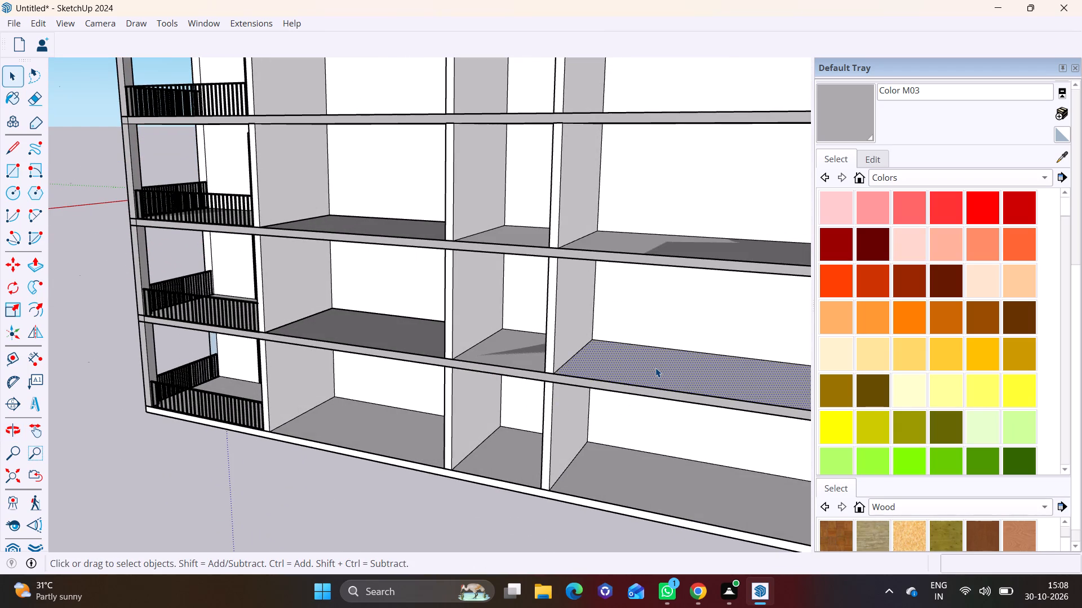
pyautogui.press('Delete')
pyautogui.click(525, 348)
pyautogui.press('Delete')
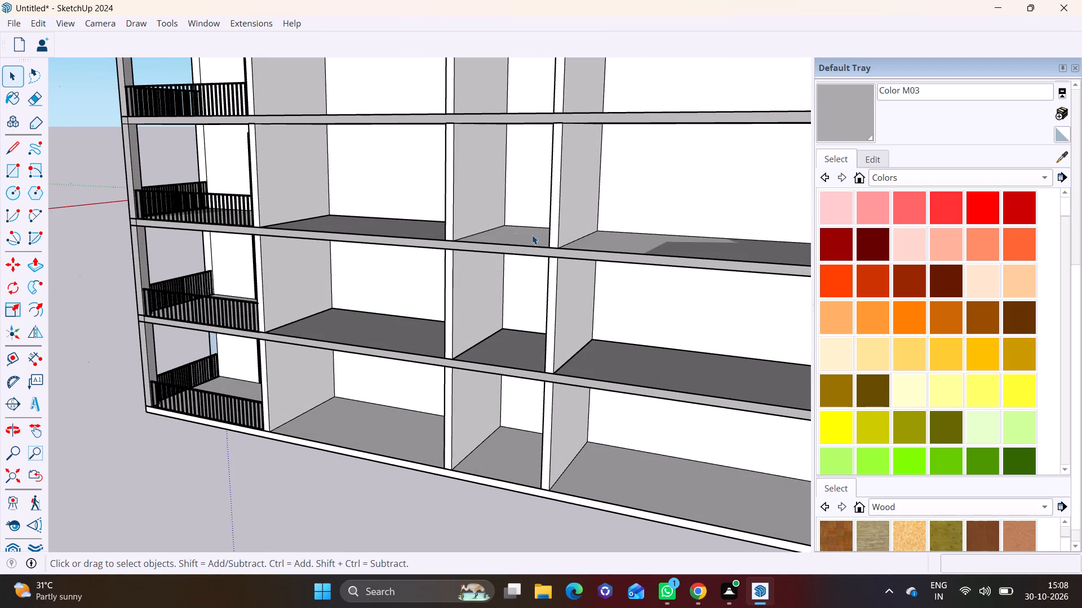
pyautogui.click(632, 246)
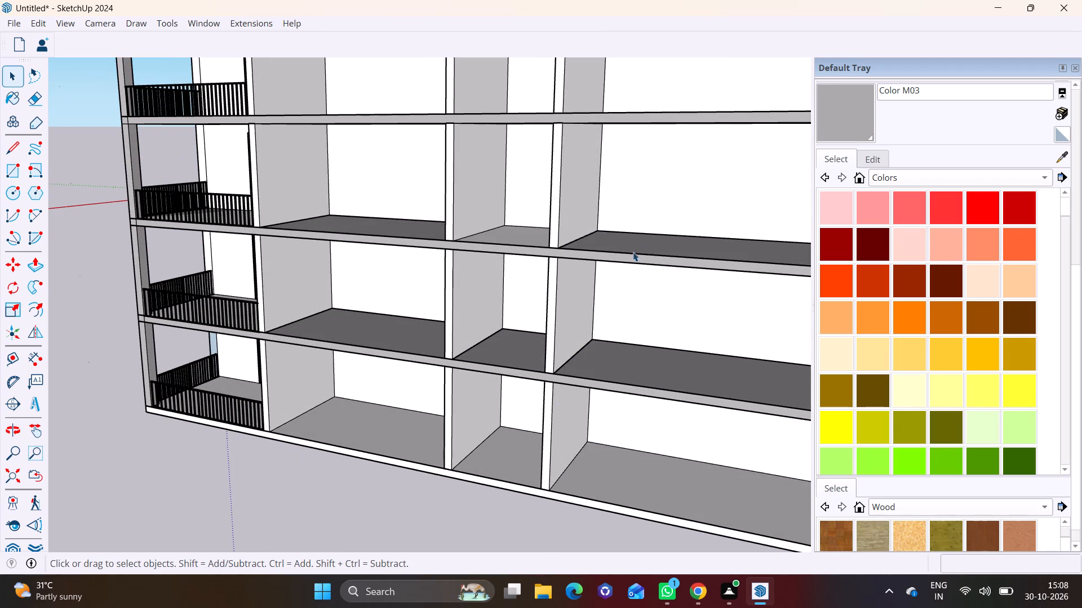
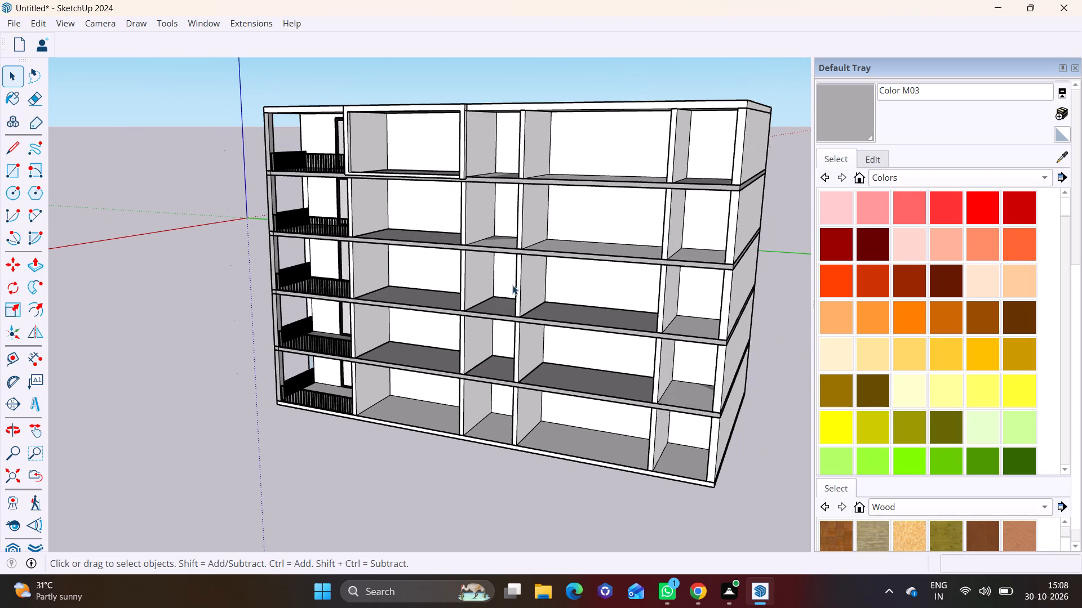
# Delete the overlapping floor faces in the narrow middle bay and the adjacent wide bay on the second-highest storey.
pyautogui.scroll(4, 517, 251)
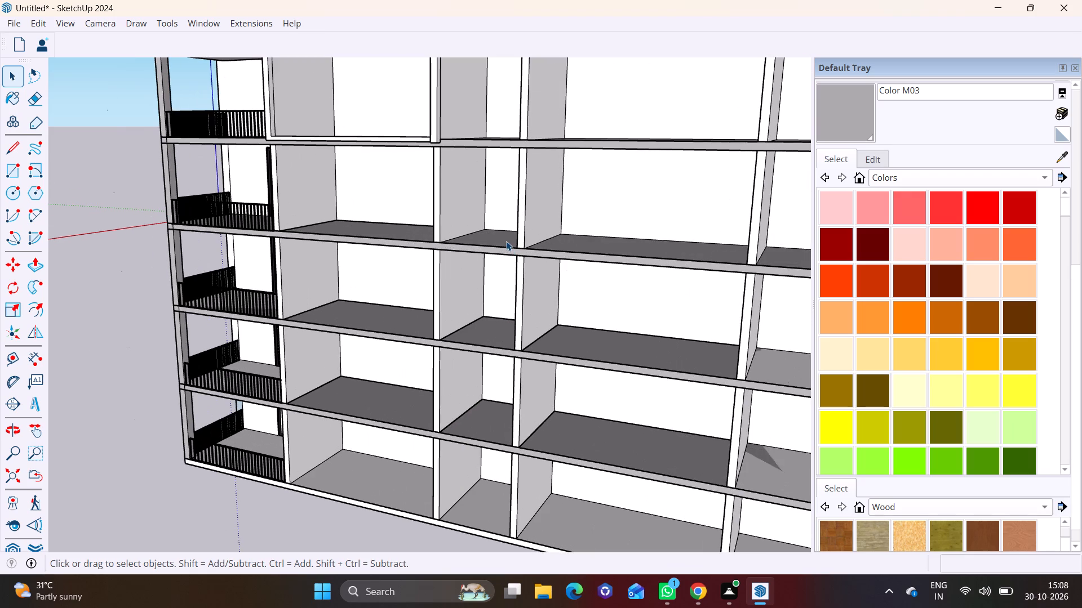
pyautogui.click(506, 241)
pyautogui.press('Delete')
pyautogui.click(598, 250)
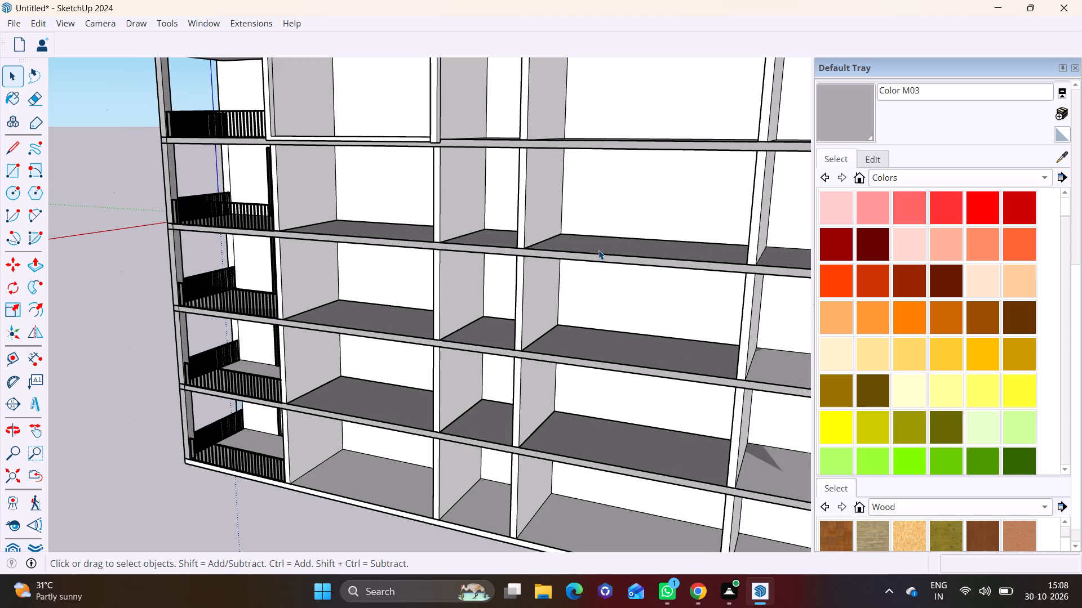
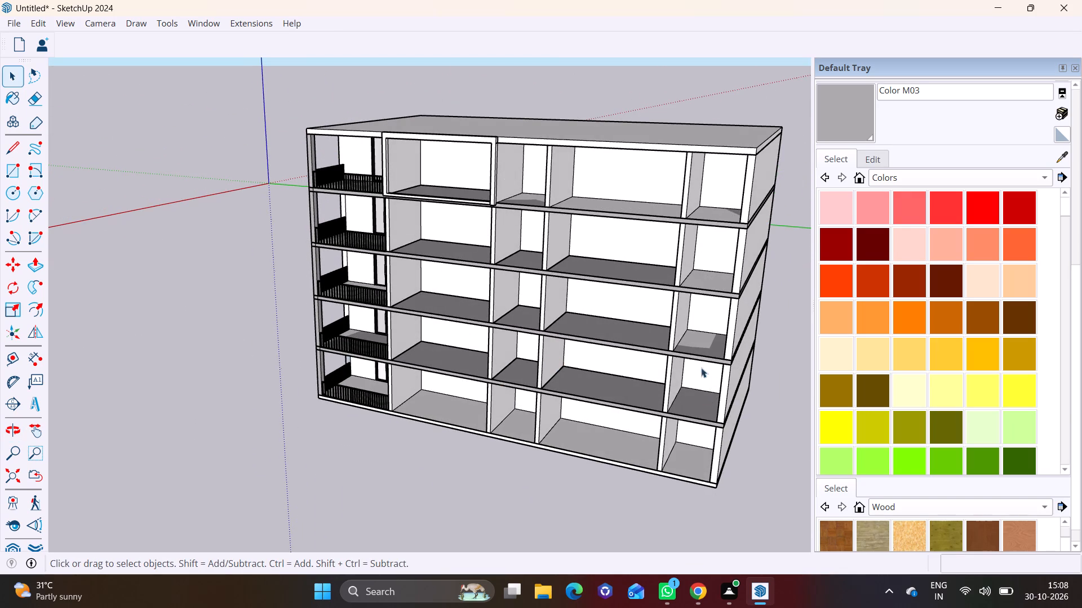
# Delete the overlapping floor faces in the end bay on the middle storey and on the top storey.
pyautogui.click(697, 343)
pyautogui.press('Delete')
pyautogui.click(729, 212)
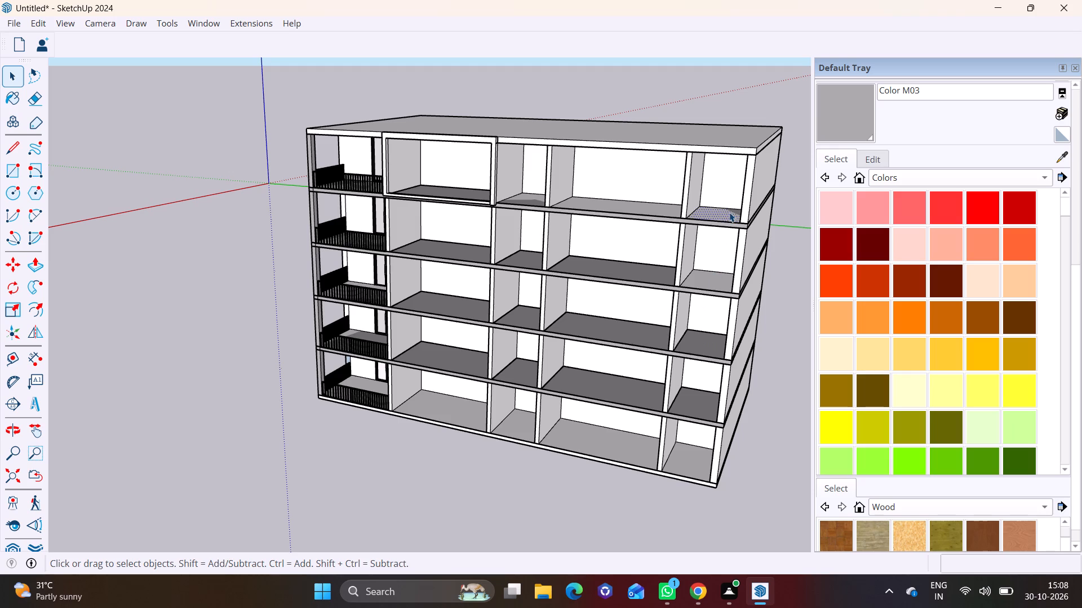
pyautogui.press('Delete')
# Push/pull the projecting underside of the top-storey frame's post beside the narrow bay up flush with the bottom rail.
pyautogui.moveTo(725, 299); pyautogui.dragTo(411, 224, button='middle')
pyautogui.scroll(1, 647, 310)
pyautogui.moveTo(639, 292); pyautogui.dragTo(486, 233, button='middle')
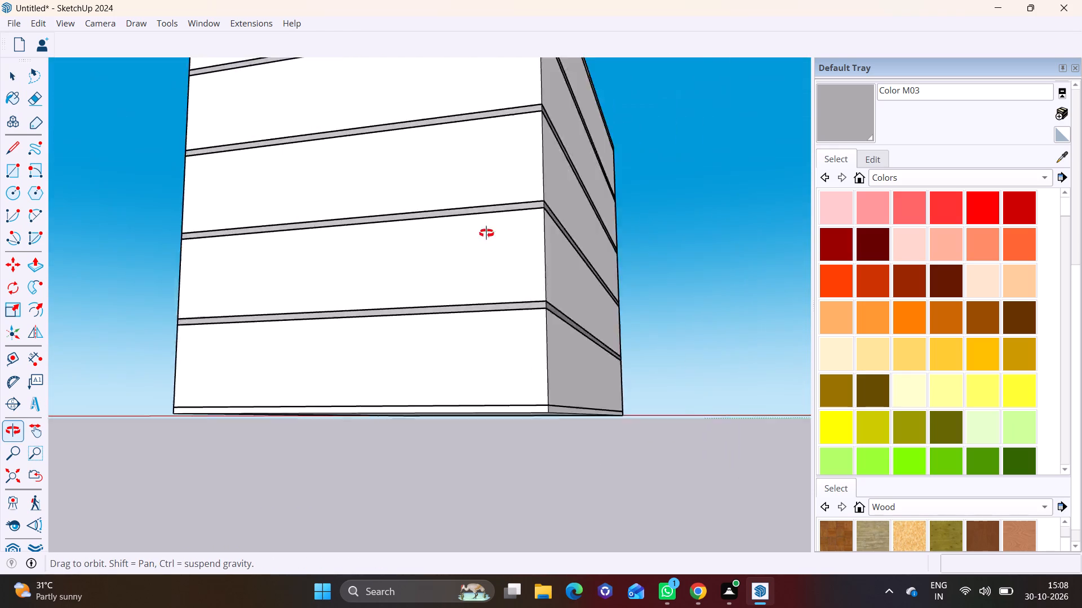
pyautogui.moveTo(486, 233); pyautogui.dragTo(176, 306, button='middle')
pyautogui.moveTo(622, 311); pyautogui.dragTo(166, 323, button='middle')
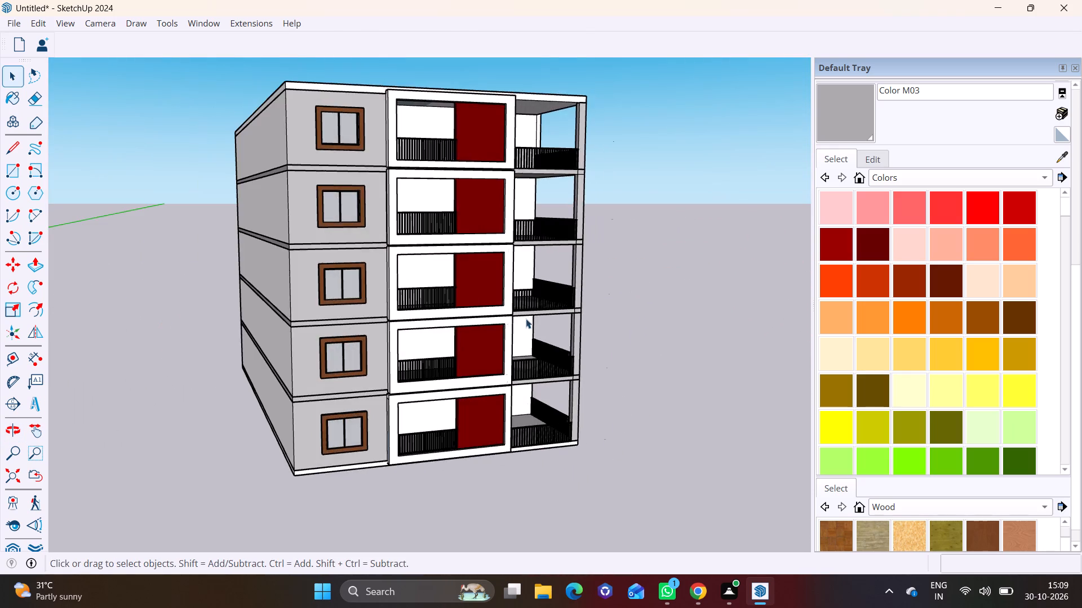
pyautogui.scroll(6, 526, 319)
pyautogui.moveTo(428, 336); pyautogui.dragTo(141, 320, button='middle')
pyautogui.scroll(-4, 702, 333)
pyautogui.moveTo(669, 342); pyautogui.dragTo(377, 342, button='middle')
pyautogui.scroll(-1, 525, 342)
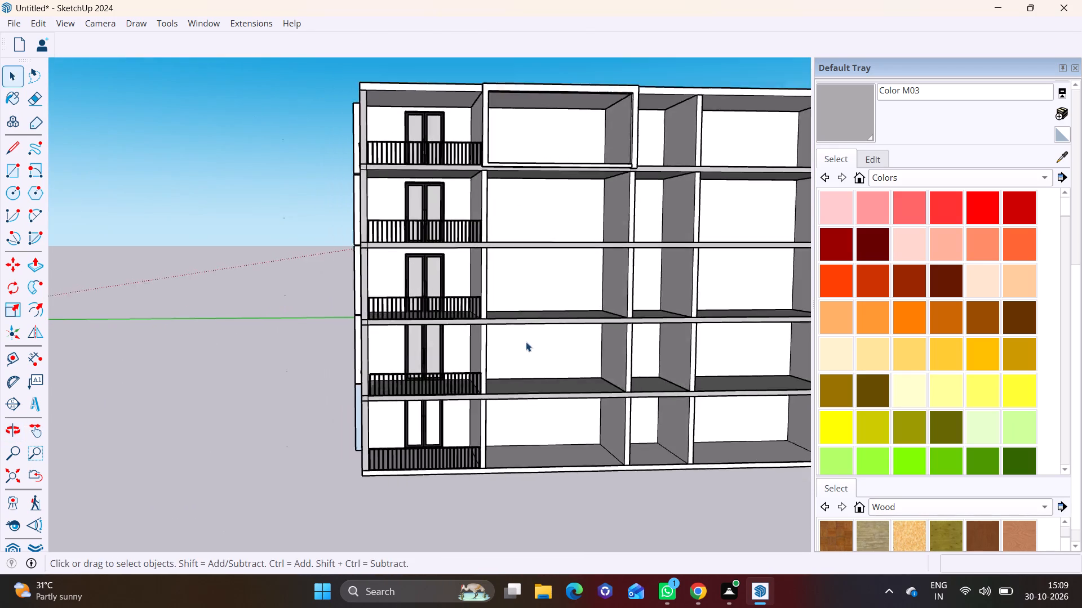
pyautogui.scroll(-2, 526, 342)
pyautogui.keyDown('shift'); pyautogui.moveTo(446, 374); pyautogui.dragTo(262, 446, button='middle'); pyautogui.keyUp('shift')
pyautogui.scroll(4, 258, 273)
pyautogui.scroll(2, 326, 200)
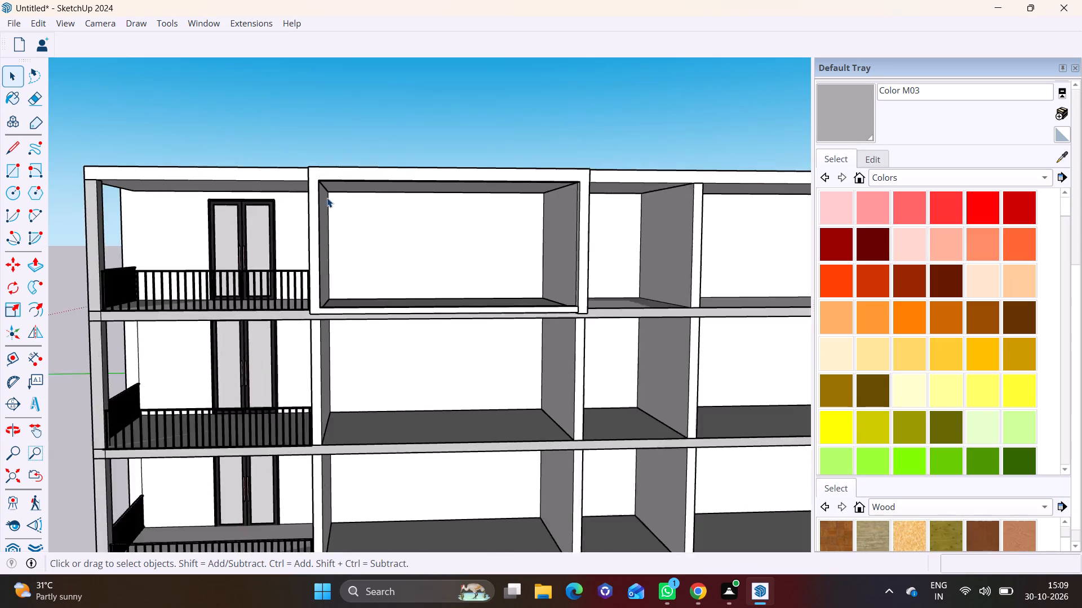
pyautogui.scroll(5, 327, 198)
pyautogui.scroll(3, 671, 328)
pyautogui.moveTo(619, 328); pyautogui.dragTo(596, 258, button='middle')
pyautogui.scroll(7, 583, 266)
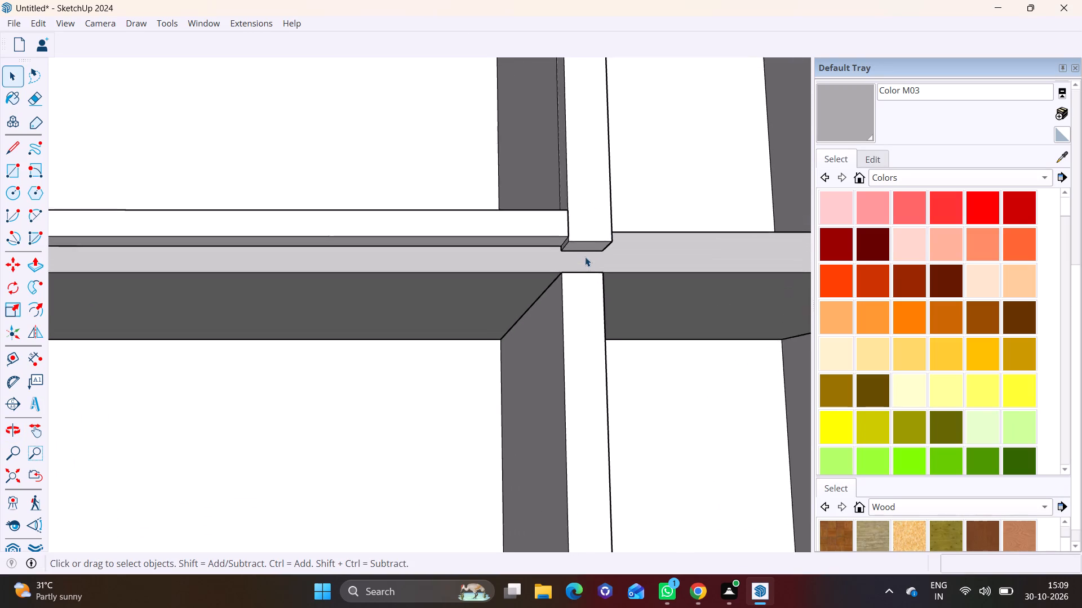
pyautogui.scroll(4, 585, 257)
pyautogui.press('space')
pyautogui.click(585, 245)
pyautogui.click(32, 262)
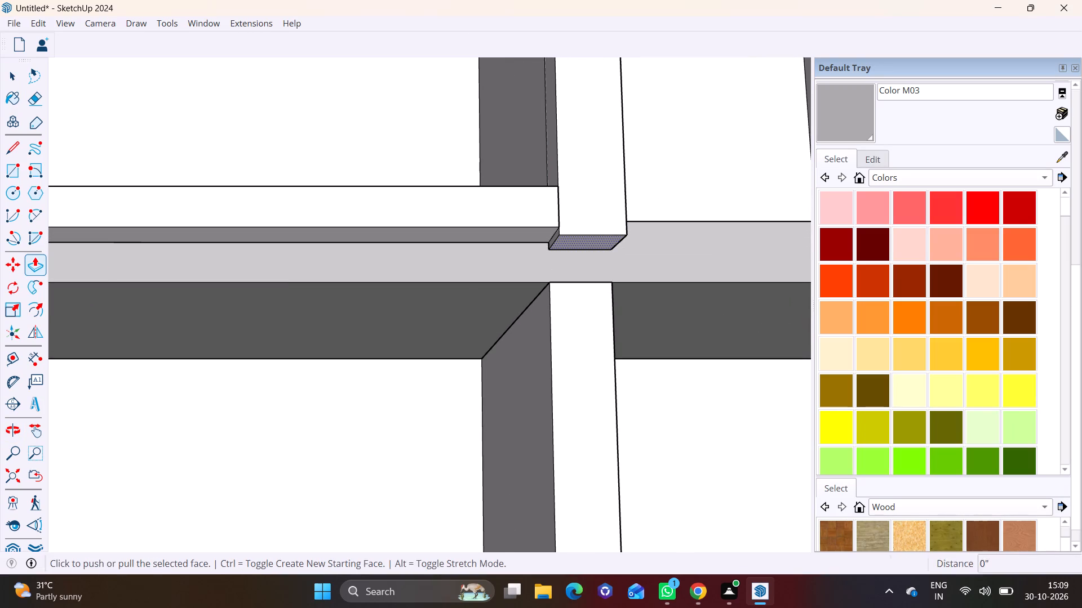
pyautogui.click(593, 248)
pyautogui.click(549, 230)
pyautogui.press('space')
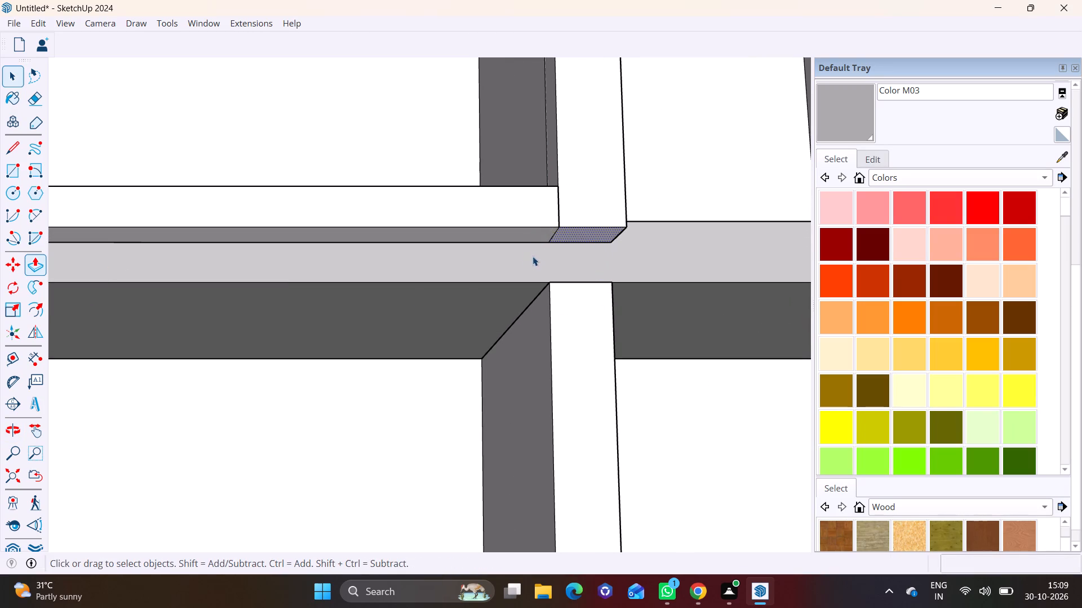
# Raise the upper face of the top-storey frame's bottom rail by about 9 7/8" with Push/Pull.
pyautogui.scroll(-8, 521, 262)
pyautogui.scroll(1, 521, 262)
pyautogui.scroll(-4, 521, 262)
pyautogui.keyDown('shift'); pyautogui.moveTo(517, 262); pyautogui.dragTo(654, 243, button='middle'); pyautogui.keyUp('shift')
pyautogui.moveTo(520, 220); pyautogui.dragTo(410, 403, button='middle')
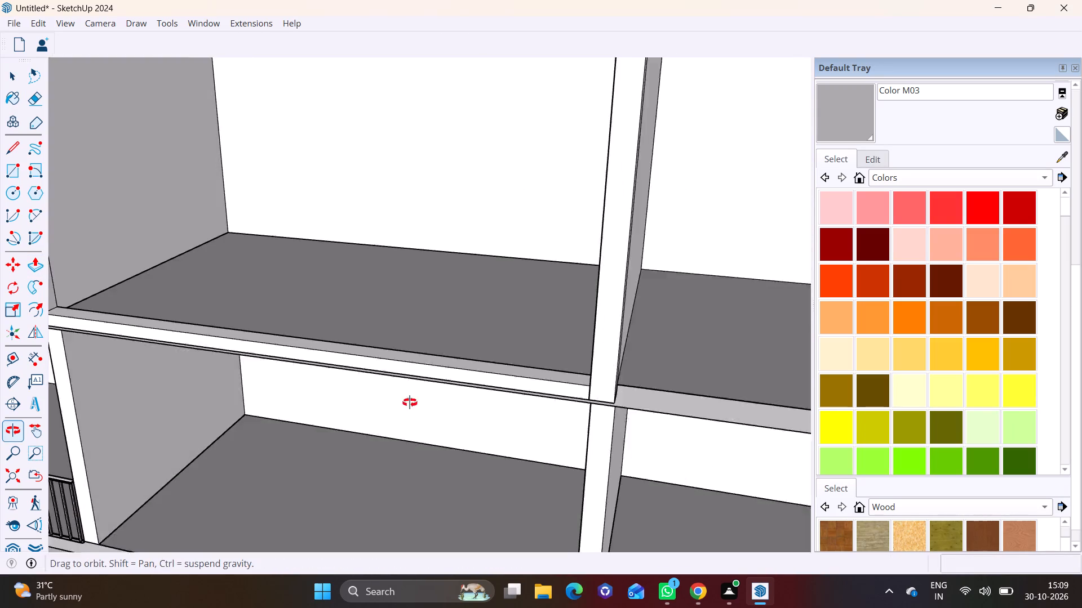
pyautogui.moveTo(410, 403); pyautogui.dragTo(407, 413, button='middle')
pyautogui.scroll(2, 412, 406)
pyautogui.click(413, 392)
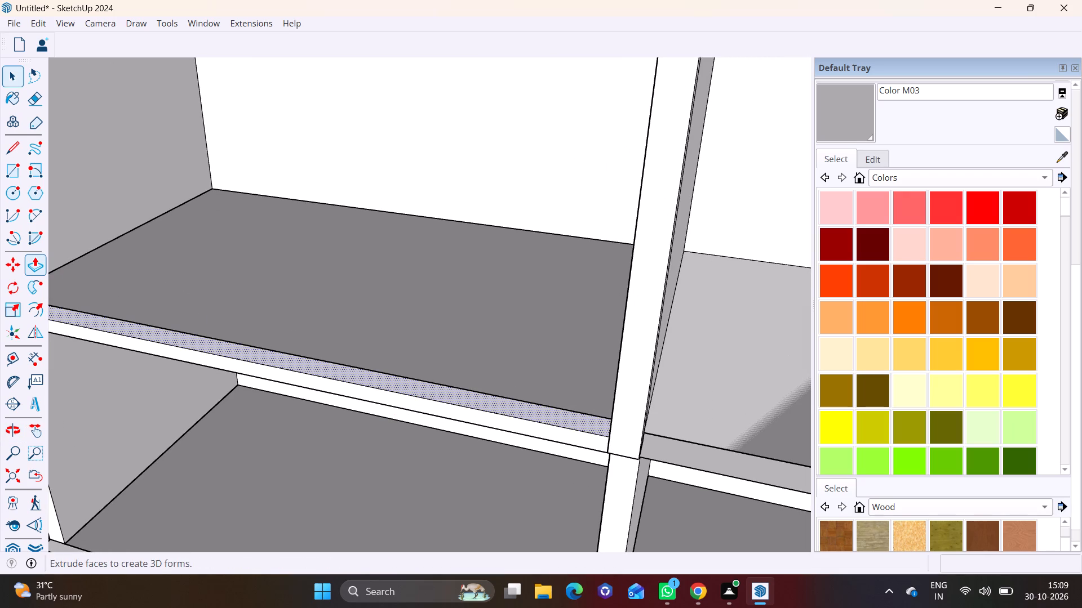
pyautogui.click(35, 263)
pyautogui.click(182, 334)
pyautogui.click(176, 309)
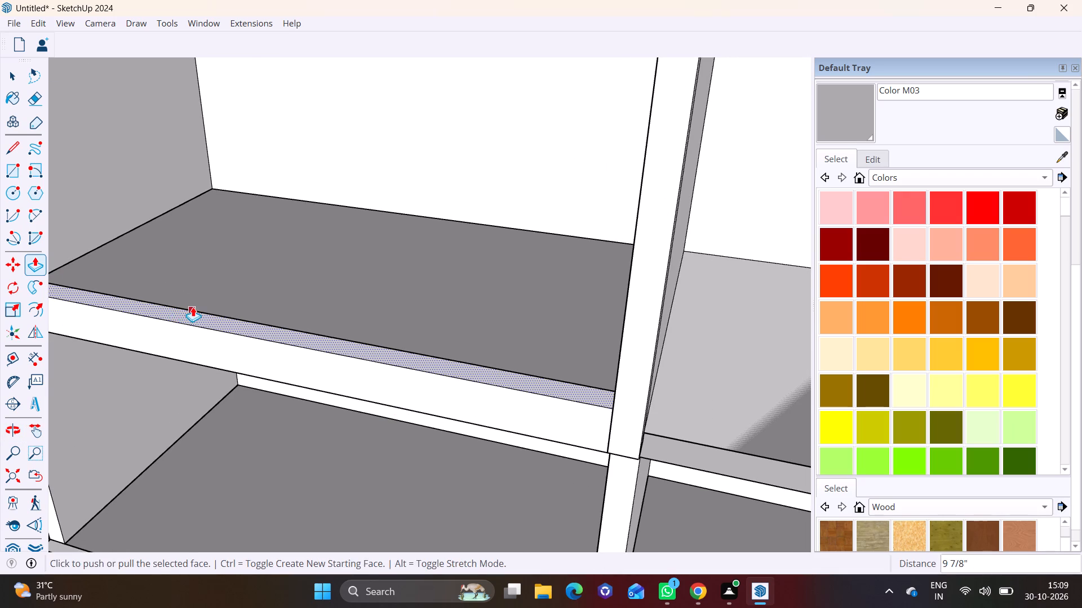
# Push/pull the inner face of the frame's balcony-side post about 5 15/16" into the opening.
pyautogui.scroll(-7, 193, 307)
pyautogui.moveTo(271, 204); pyautogui.dragTo(365, 138, button='middle')
pyautogui.moveTo(343, 163); pyautogui.dragTo(335, 313, button='middle')
pyautogui.scroll(4, 262, 307)
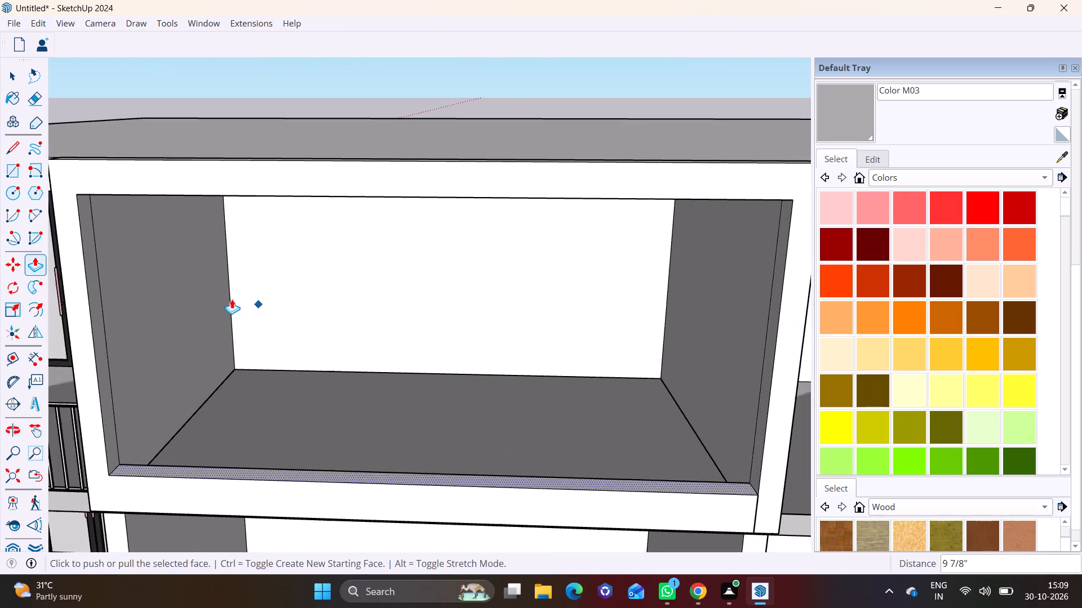
pyautogui.moveTo(184, 293); pyautogui.dragTo(103, 285, button='middle')
pyautogui.keyDown('shift'); pyautogui.moveTo(91, 269); pyautogui.dragTo(218, 269, button='middle'); pyautogui.keyUp('shift')
pyautogui.scroll(2, 224, 294)
pyautogui.press('space')
pyautogui.click(119, 267)
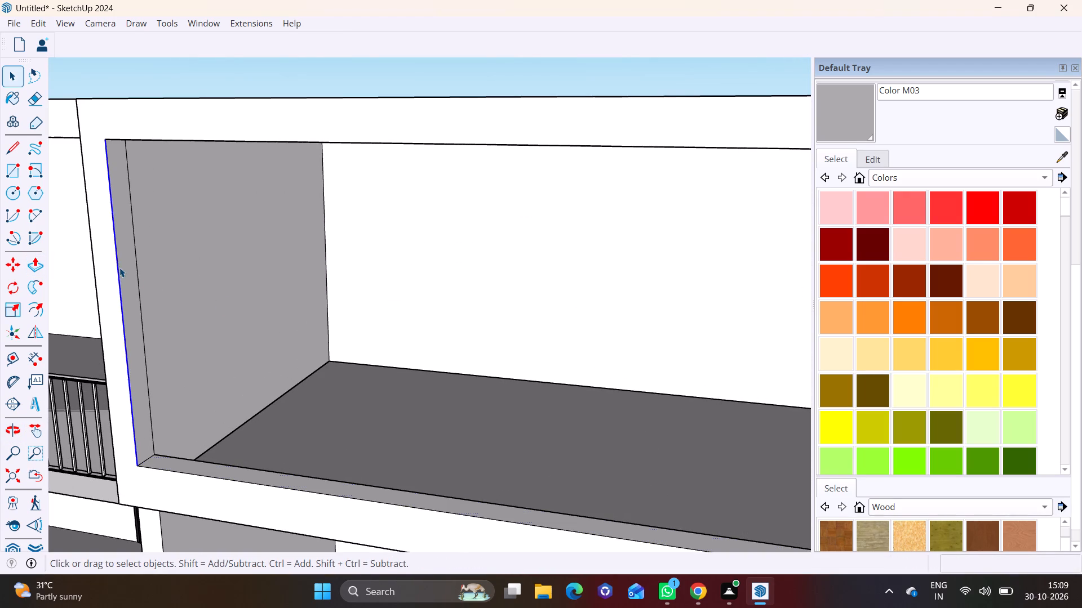
pyautogui.click(126, 260)
pyautogui.click(38, 262)
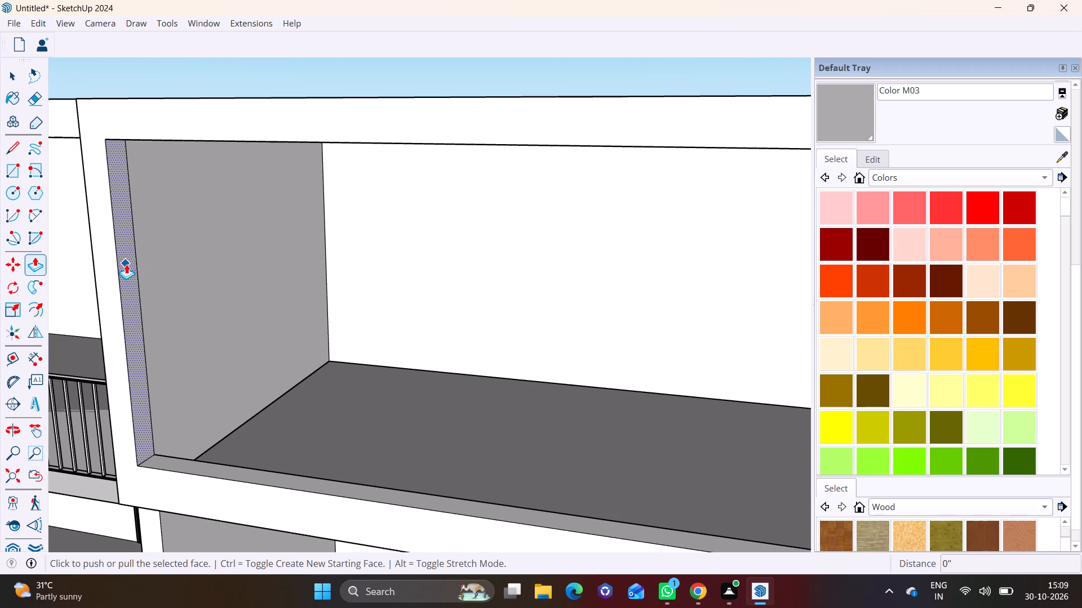
pyautogui.click(126, 264)
pyautogui.click(141, 267)
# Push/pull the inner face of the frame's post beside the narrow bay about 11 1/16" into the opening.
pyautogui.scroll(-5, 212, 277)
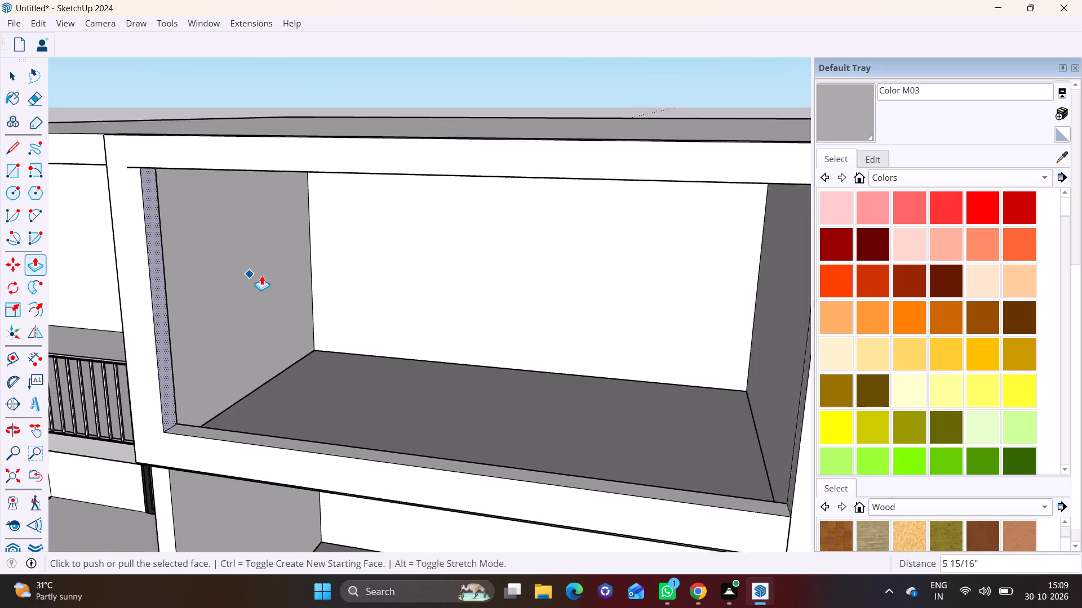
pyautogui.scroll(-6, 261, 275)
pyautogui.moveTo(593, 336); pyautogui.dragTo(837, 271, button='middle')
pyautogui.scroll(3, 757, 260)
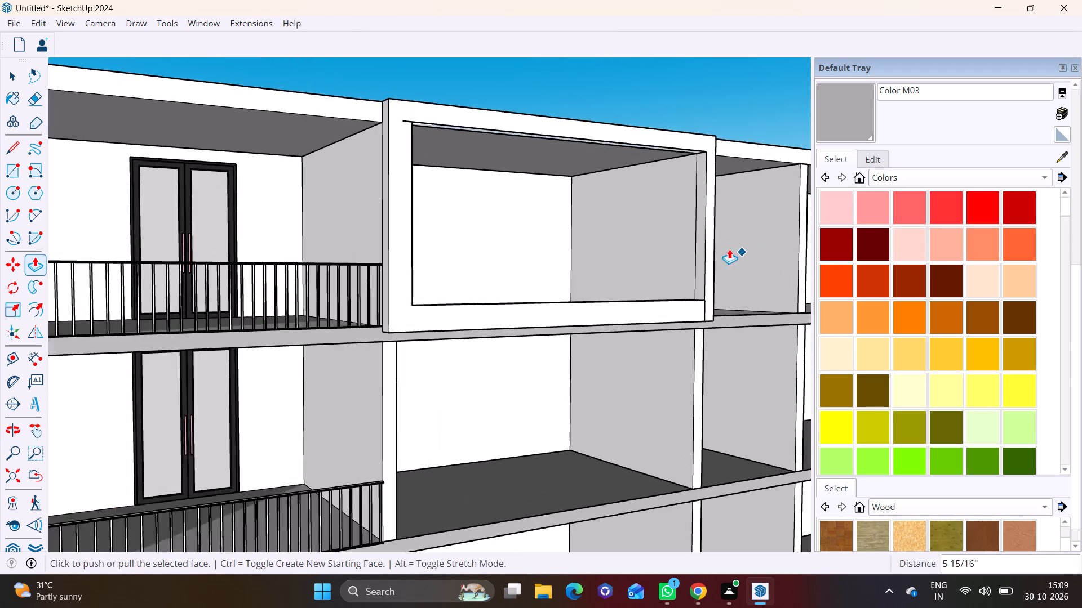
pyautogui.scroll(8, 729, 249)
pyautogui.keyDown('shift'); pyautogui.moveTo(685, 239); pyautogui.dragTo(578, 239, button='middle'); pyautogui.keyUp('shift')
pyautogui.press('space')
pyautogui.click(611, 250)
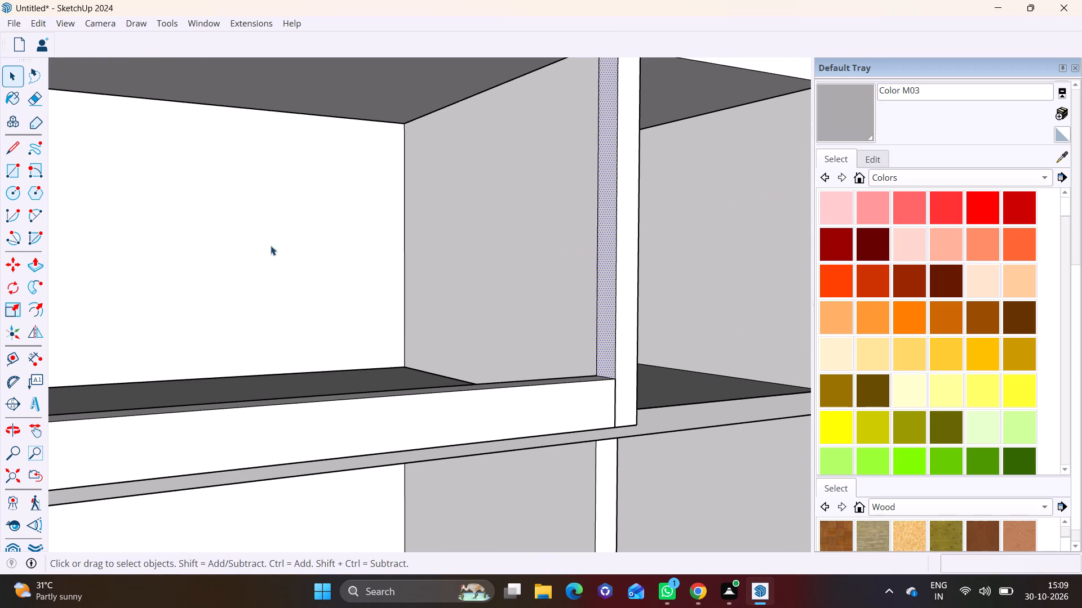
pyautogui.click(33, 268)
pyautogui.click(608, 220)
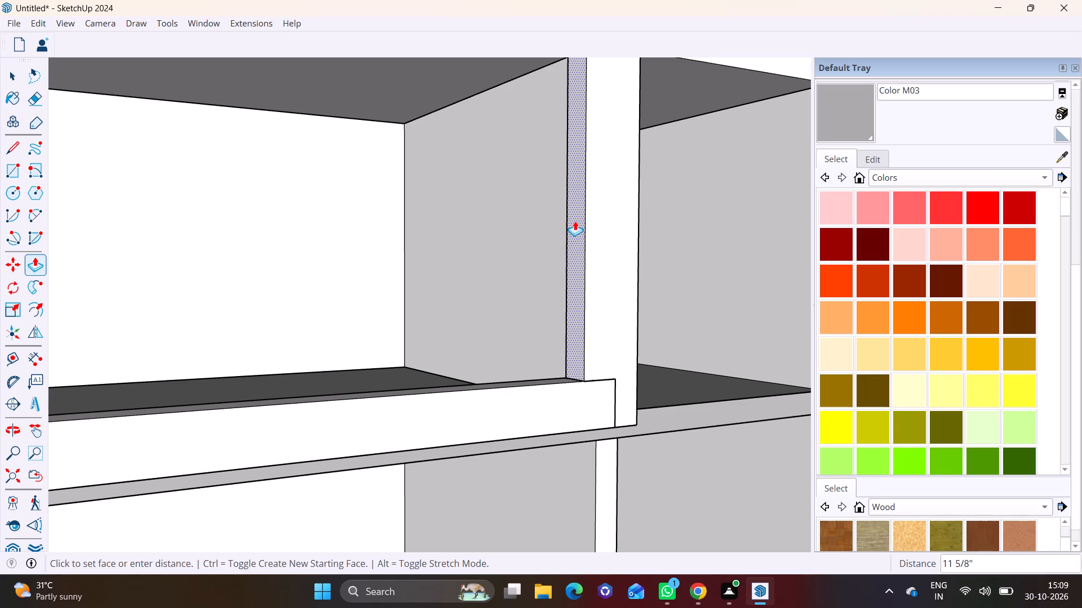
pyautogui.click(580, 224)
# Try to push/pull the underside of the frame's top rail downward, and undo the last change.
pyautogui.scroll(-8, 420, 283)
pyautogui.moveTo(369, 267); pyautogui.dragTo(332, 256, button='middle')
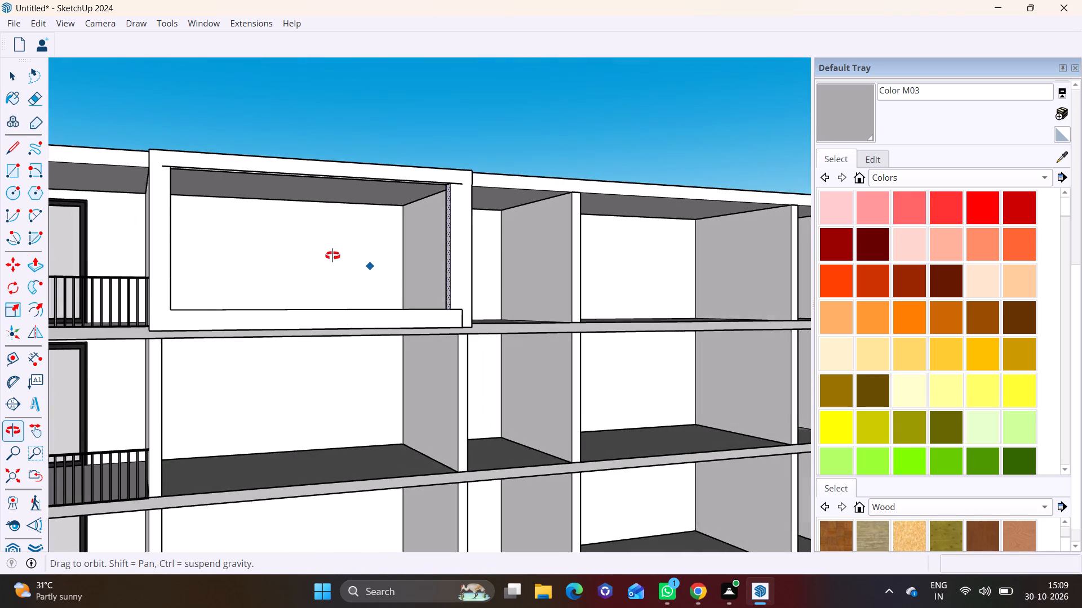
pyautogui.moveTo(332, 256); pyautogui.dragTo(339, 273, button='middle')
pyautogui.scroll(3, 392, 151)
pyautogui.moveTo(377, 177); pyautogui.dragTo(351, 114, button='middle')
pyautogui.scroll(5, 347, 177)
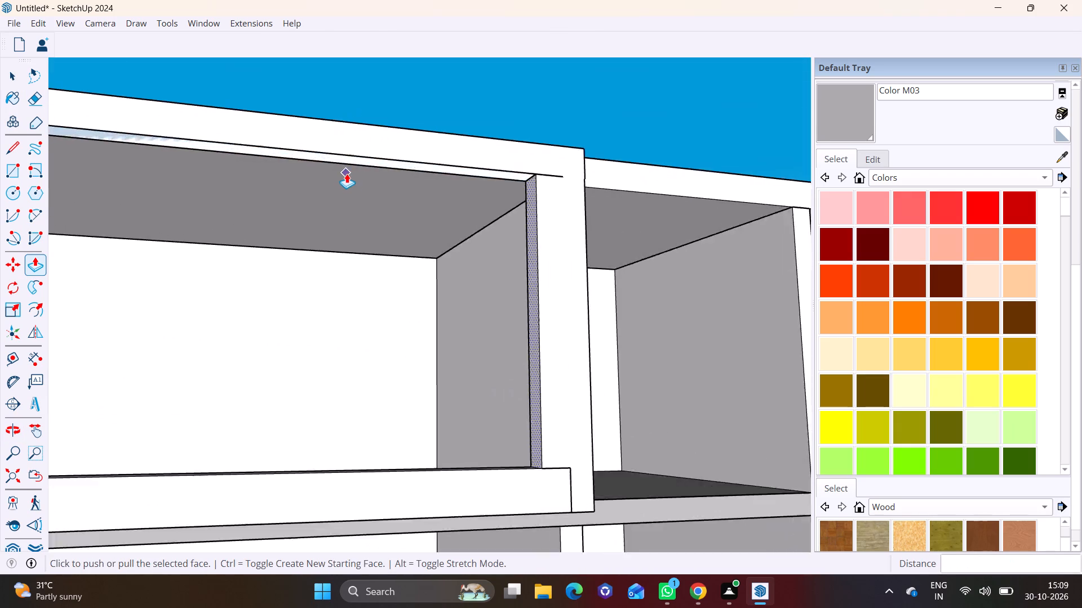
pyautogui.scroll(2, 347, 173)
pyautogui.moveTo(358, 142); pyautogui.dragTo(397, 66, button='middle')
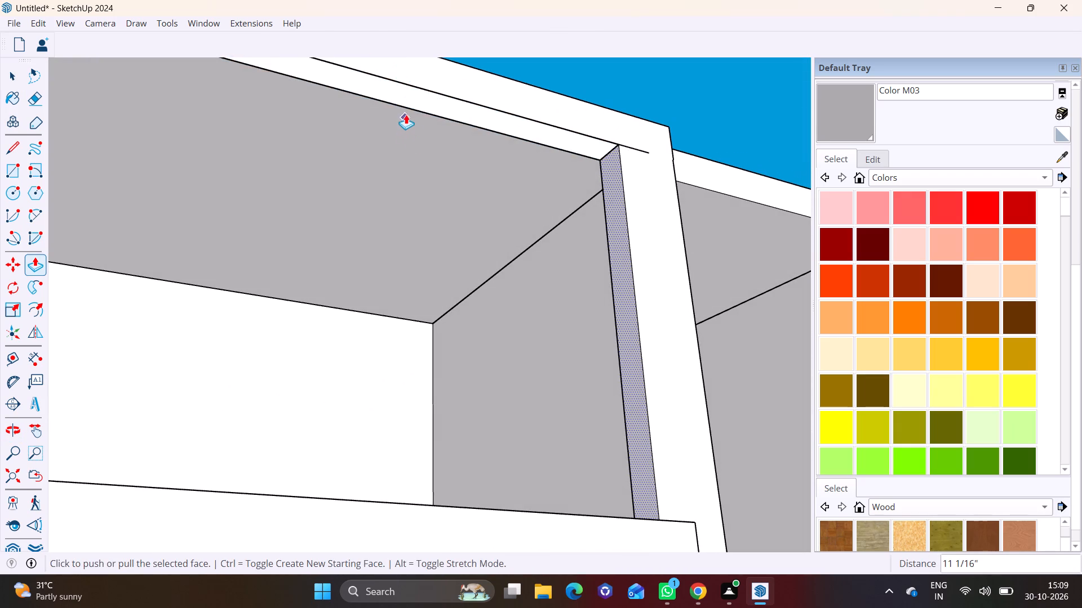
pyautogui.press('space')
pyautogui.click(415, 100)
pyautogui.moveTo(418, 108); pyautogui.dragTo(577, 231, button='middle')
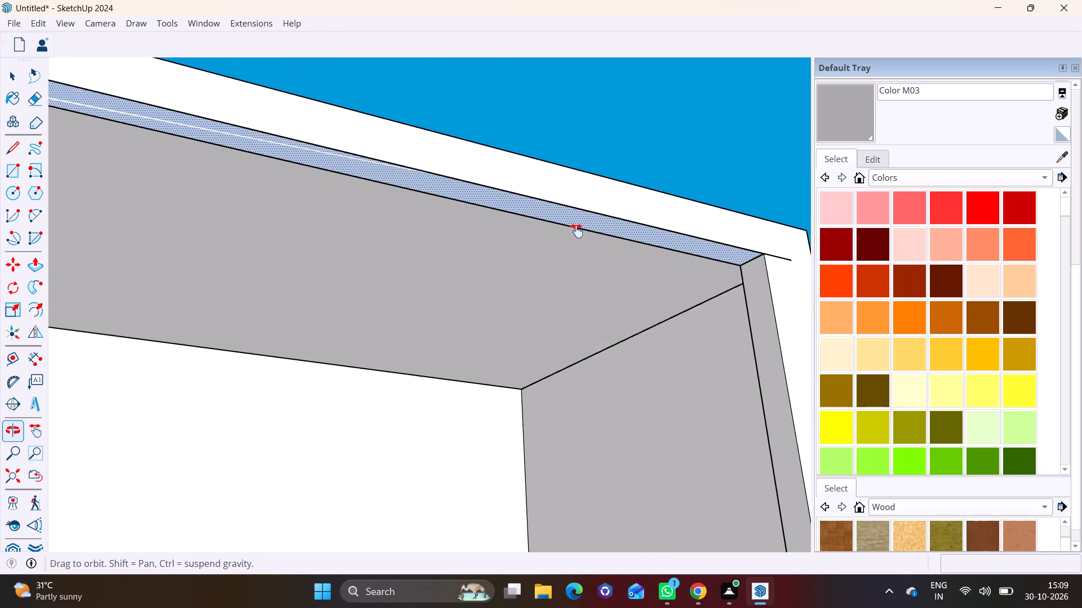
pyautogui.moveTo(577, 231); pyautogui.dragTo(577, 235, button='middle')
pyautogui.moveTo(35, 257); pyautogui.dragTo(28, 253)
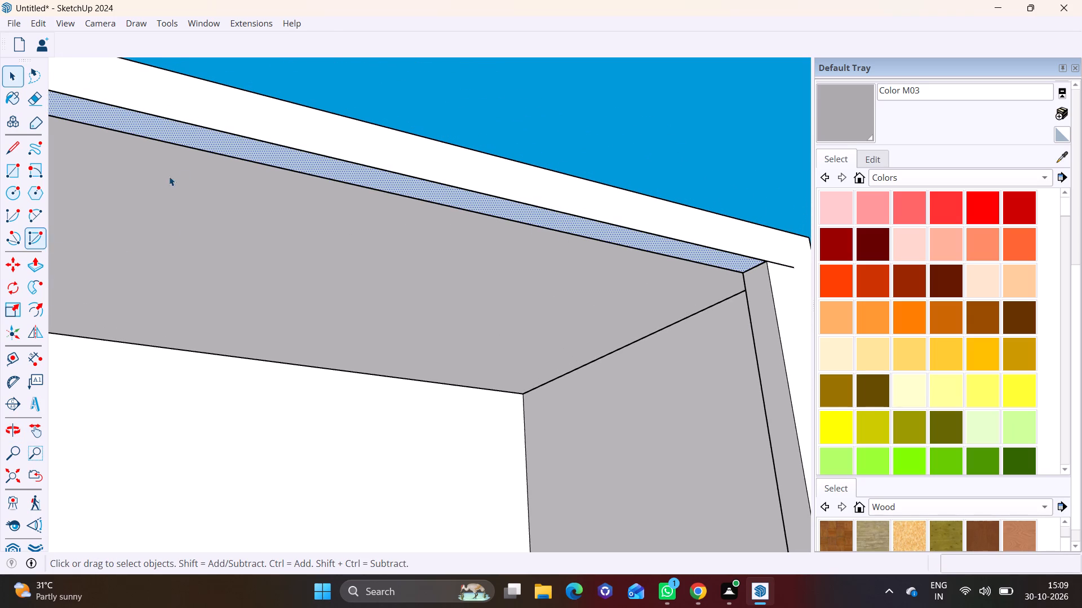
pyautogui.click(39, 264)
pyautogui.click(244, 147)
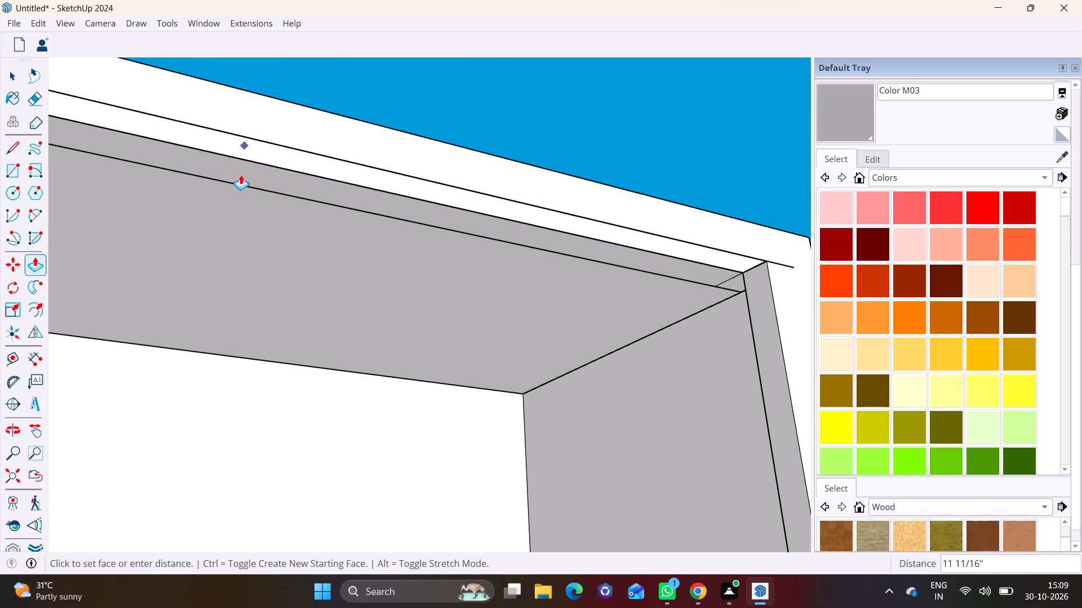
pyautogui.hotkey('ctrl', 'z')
# Draw a rectangle about 3 1/2" by 19' 9 5/8" along the underside of the frame's top rail.
pyautogui.moveTo(425, 136); pyautogui.dragTo(614, 115, button='middle')
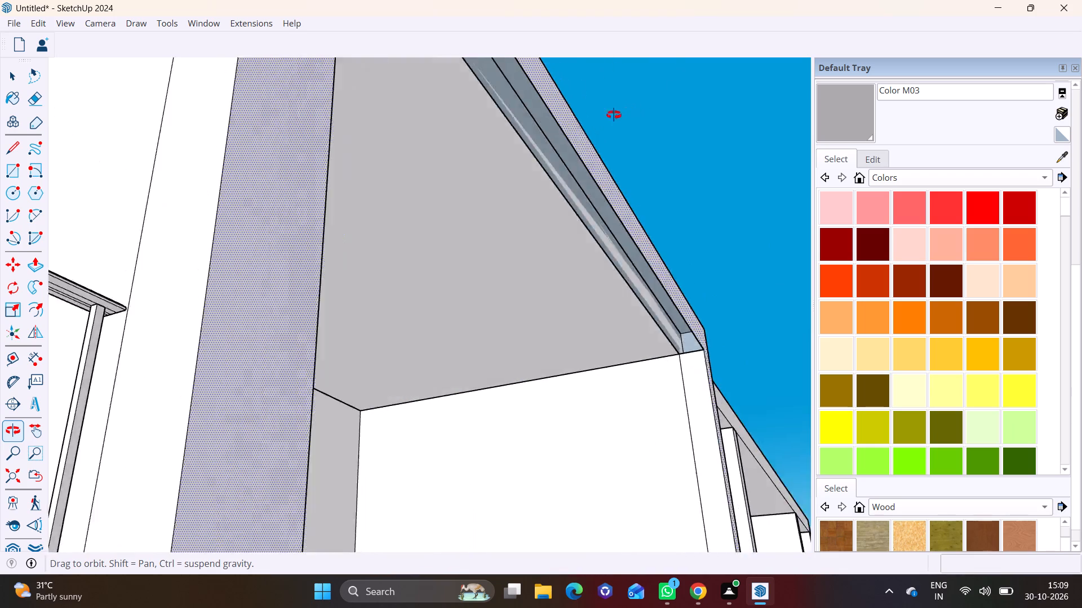
pyautogui.moveTo(614, 115); pyautogui.dragTo(536, 81, button='middle')
pyautogui.scroll(-1, 562, 189)
pyautogui.keyDown('shift'); pyautogui.moveTo(561, 203); pyautogui.dragTo(551, 311, button='middle'); pyautogui.keyUp('shift')
pyautogui.moveTo(517, 264); pyautogui.dragTo(506, 261, button='middle')
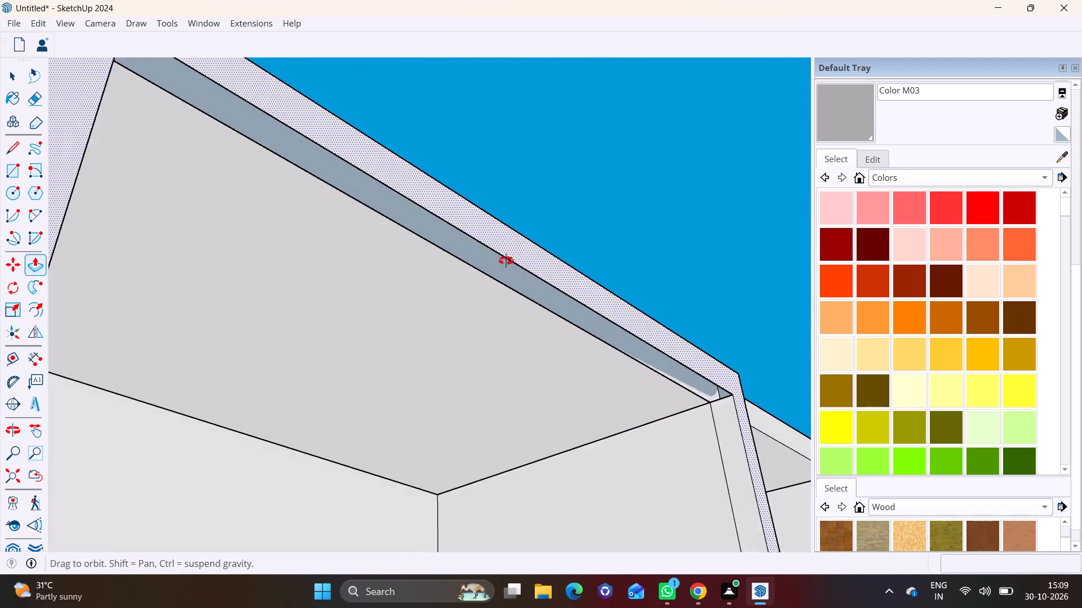
pyautogui.moveTo(506, 261); pyautogui.dragTo(433, 198, button='middle')
pyautogui.scroll(-3, 396, 198)
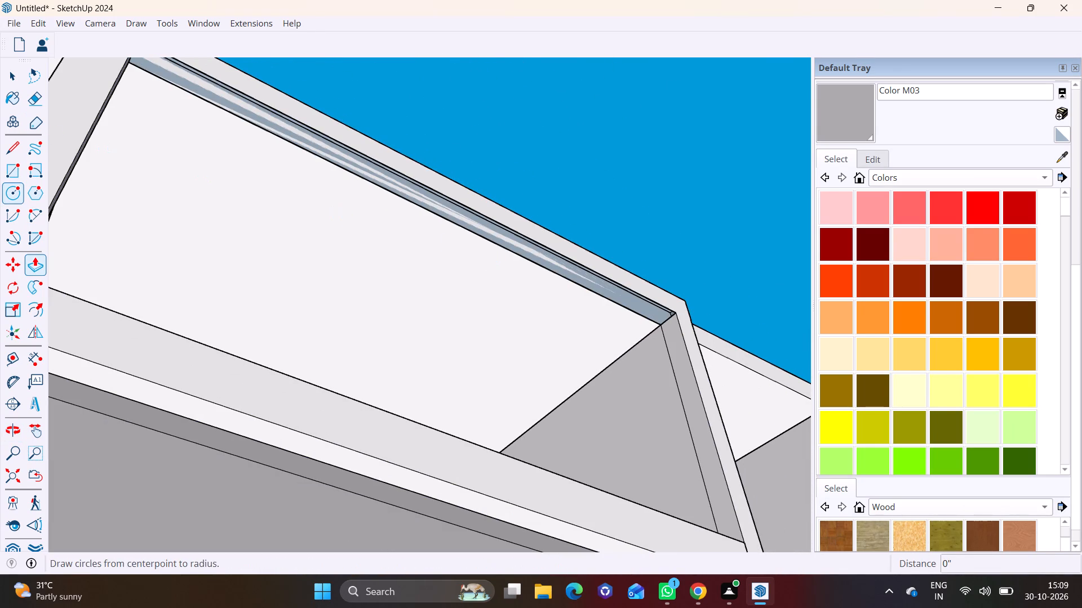
pyautogui.click(10, 174)
pyautogui.scroll(5, 619, 290)
pyautogui.click(677, 338)
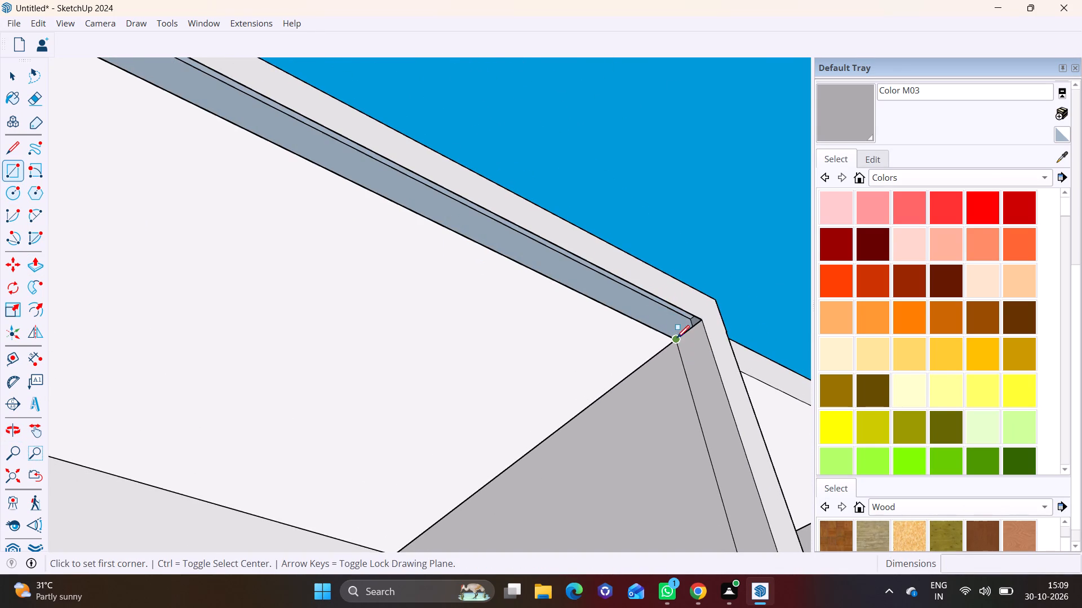
pyautogui.scroll(-3, 358, 182)
pyautogui.keyDown('shift'); pyautogui.moveTo(303, 133); pyautogui.dragTo(527, 282, button='middle'); pyautogui.keyUp('shift')
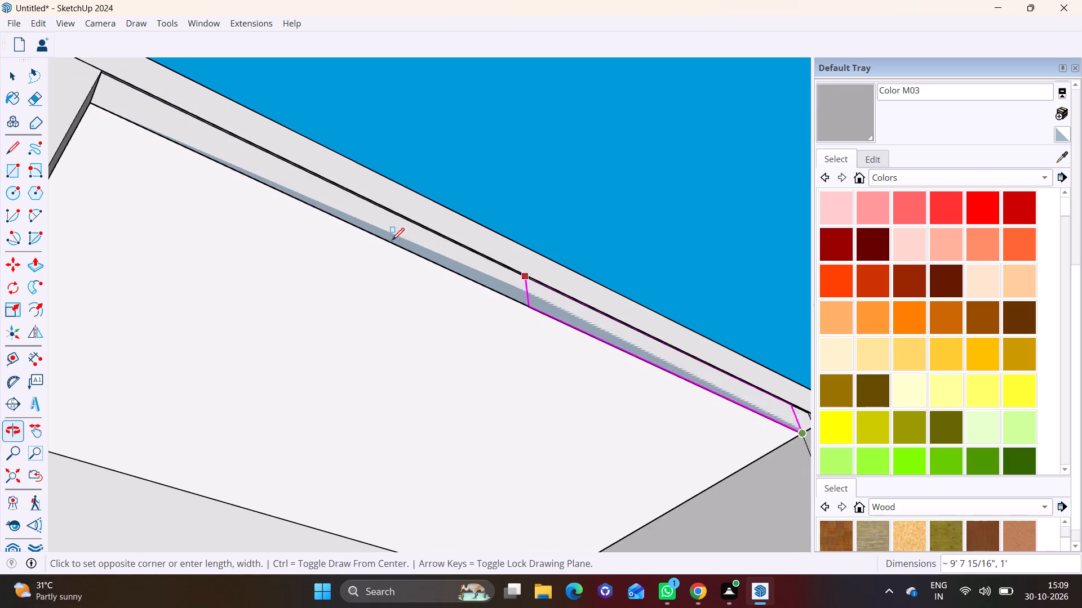
pyautogui.click(104, 77)
# Delete the face covering the top-storey frame's opening and the second face behind it.
pyautogui.scroll(-2, 172, 118)
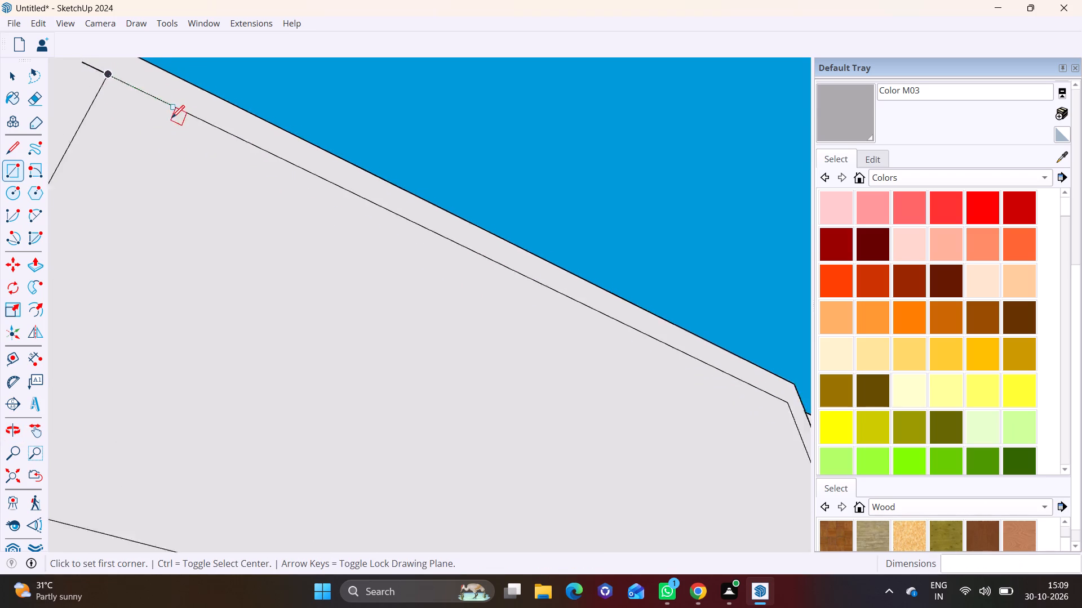
pyautogui.scroll(-6, 172, 118)
pyautogui.press('space')
pyautogui.click(226, 206)
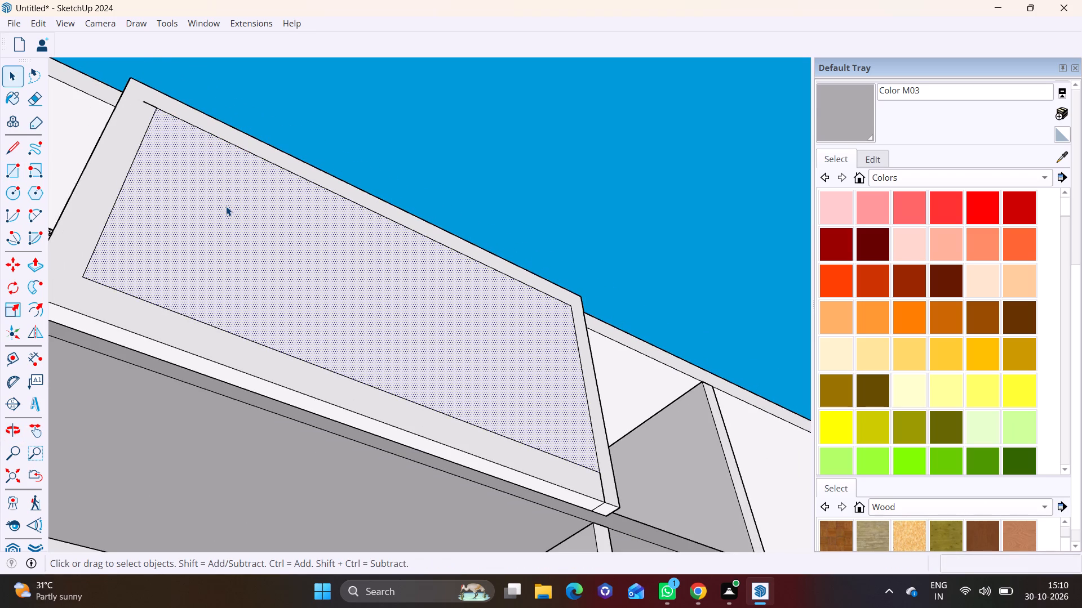
pyautogui.press('Delete')
pyautogui.click(226, 225)
pyautogui.middleClick(192, 229)
pyautogui.press('Delete')
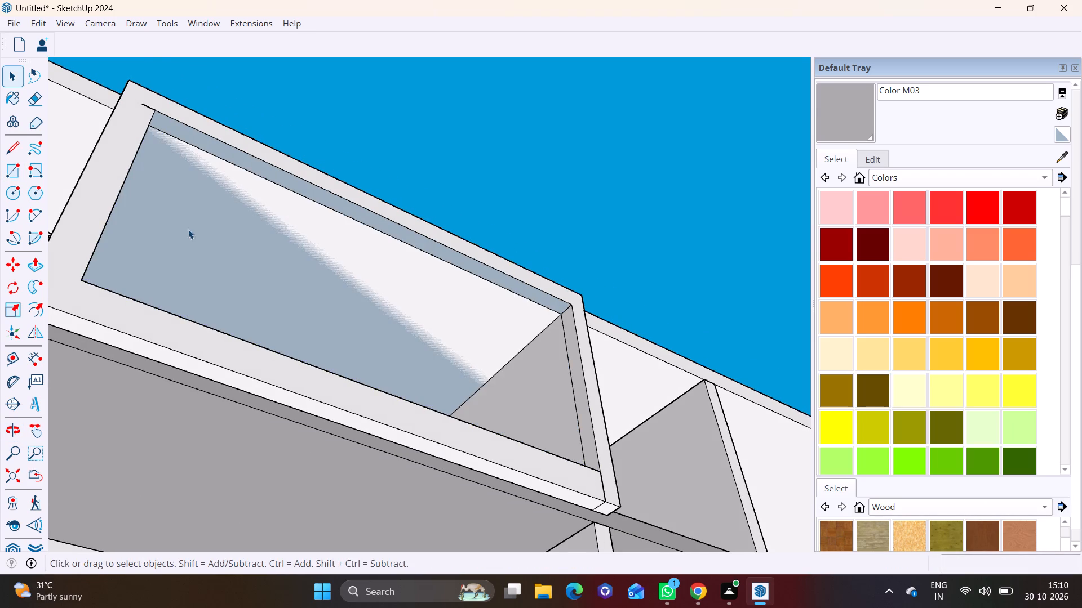
# Push/pull the narrow underside strip of the frame's top rail slightly down into the opening.
pyautogui.moveTo(207, 266); pyautogui.dragTo(191, 307, button='middle')
pyautogui.scroll(3, 266, 175)
pyautogui.click(252, 187)
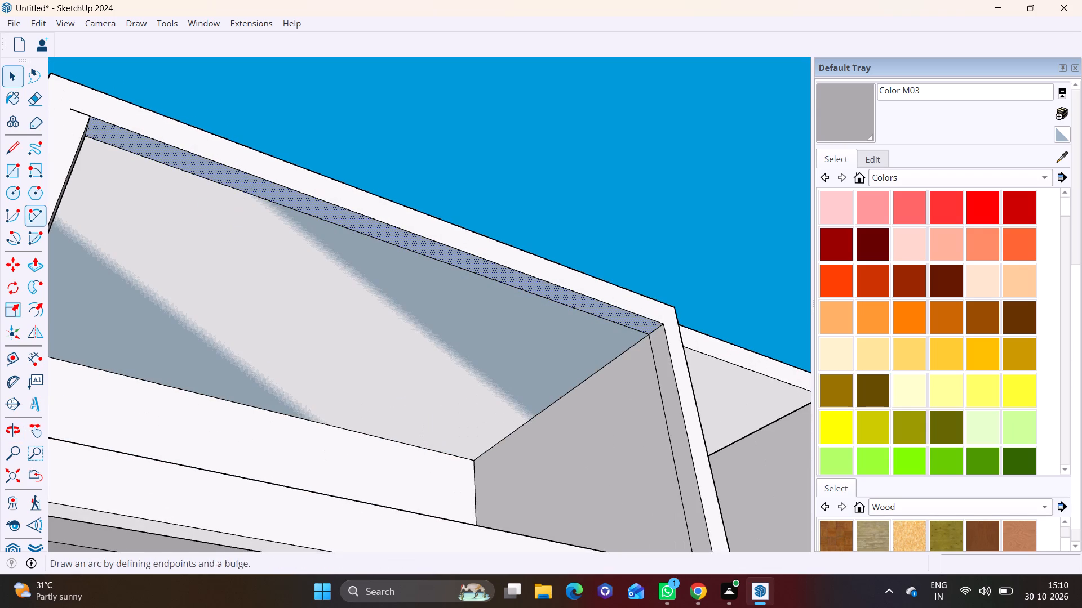
pyautogui.click(41, 256)
pyautogui.click(168, 154)
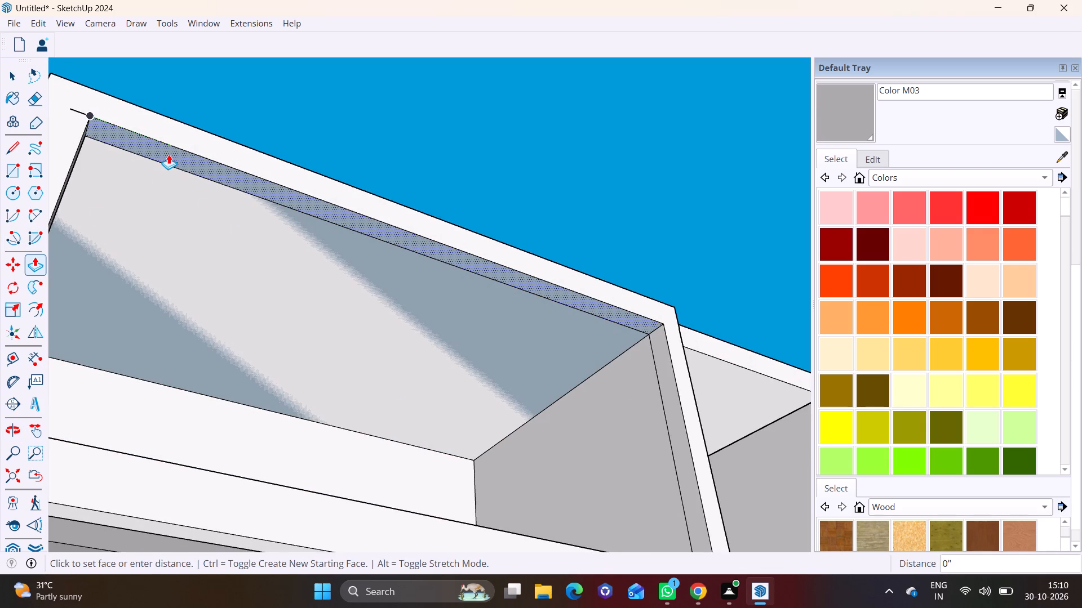
pyautogui.click(163, 162)
pyautogui.press('space')
# Delete the stray face overlapping the ceiling inside the top-storey framed bay.
pyautogui.click(199, 247)
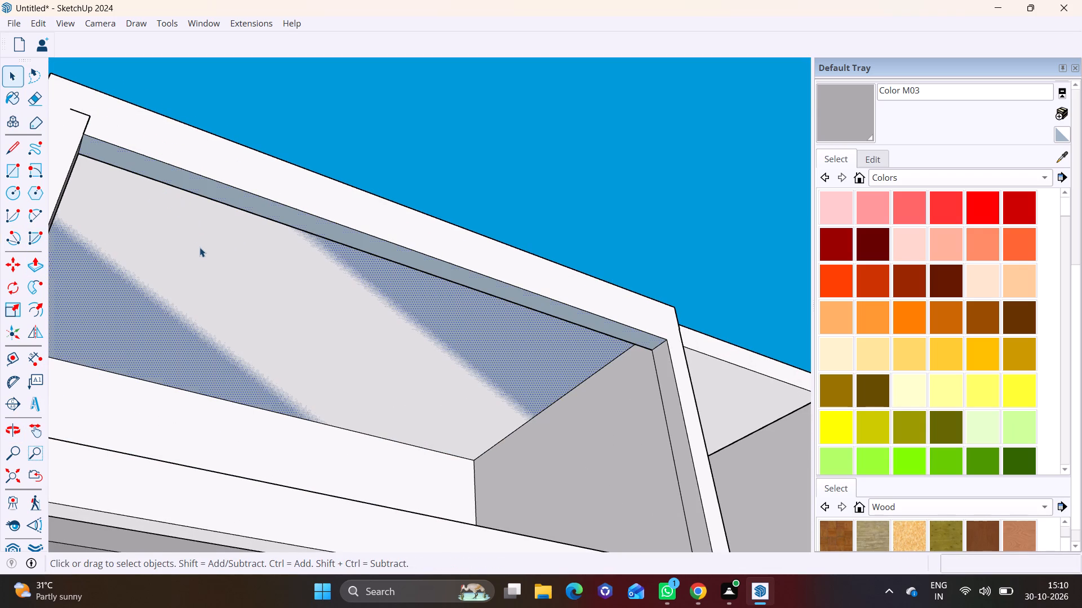
pyautogui.press('Delete')
# Push/pull the inner side strip of the top-storey frame's end post about 5 13/16" into the opening.
pyautogui.moveTo(181, 268); pyautogui.dragTo(141, 374, button='middle')
pyautogui.scroll(-3, 261, 311)
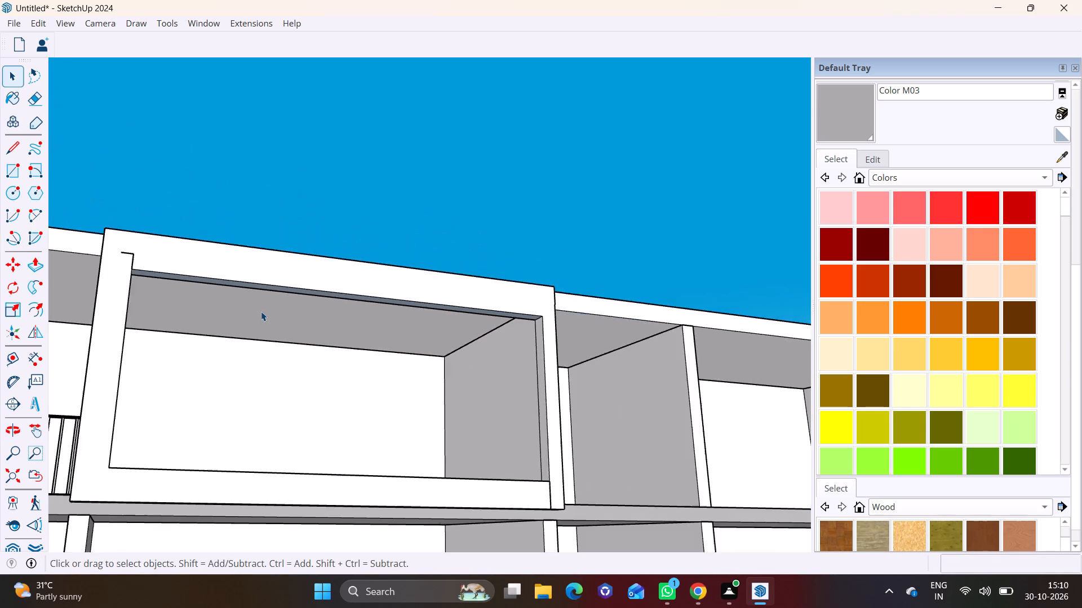
pyautogui.scroll(-3, 261, 311)
pyautogui.moveTo(236, 314); pyautogui.dragTo(127, 402, button='middle')
pyautogui.scroll(2, 631, 489)
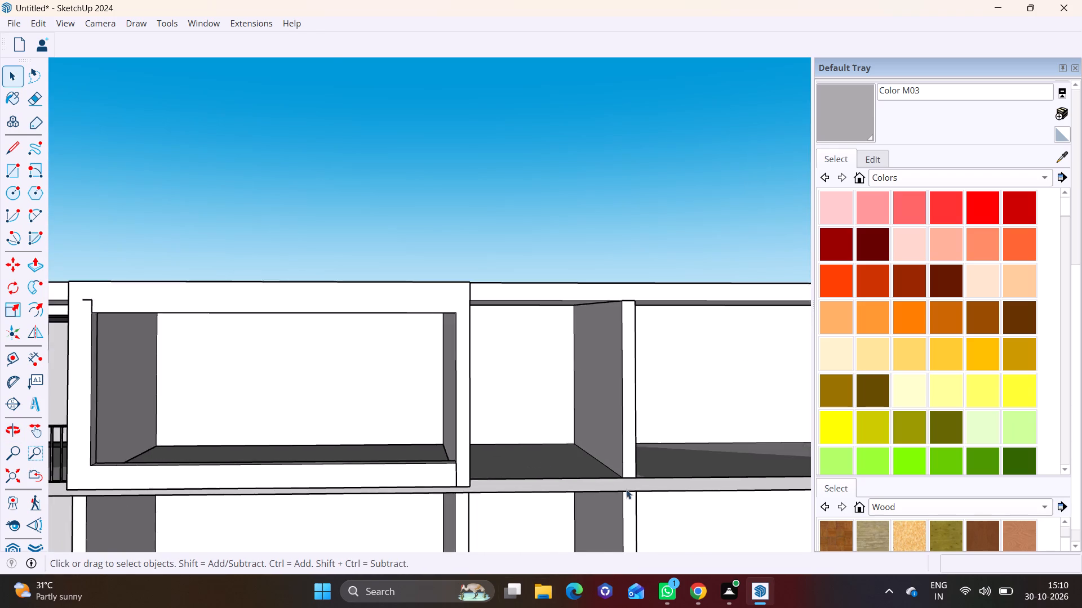
pyautogui.scroll(2, 626, 489)
pyautogui.moveTo(498, 449); pyautogui.dragTo(617, 493, button='middle')
pyautogui.scroll(4, 499, 453)
pyautogui.click(507, 422)
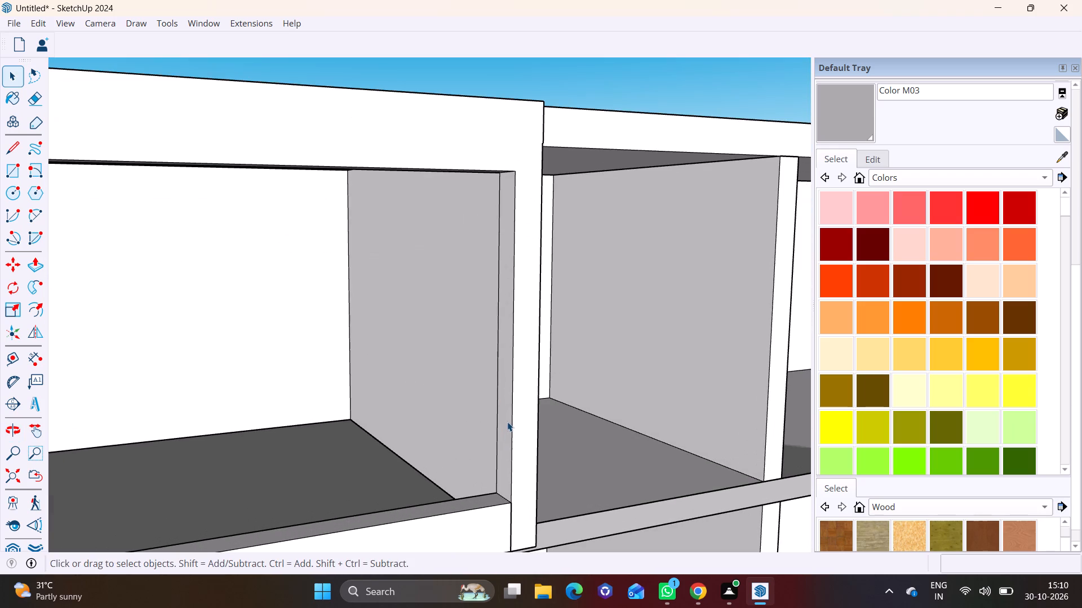
pyautogui.click(38, 267)
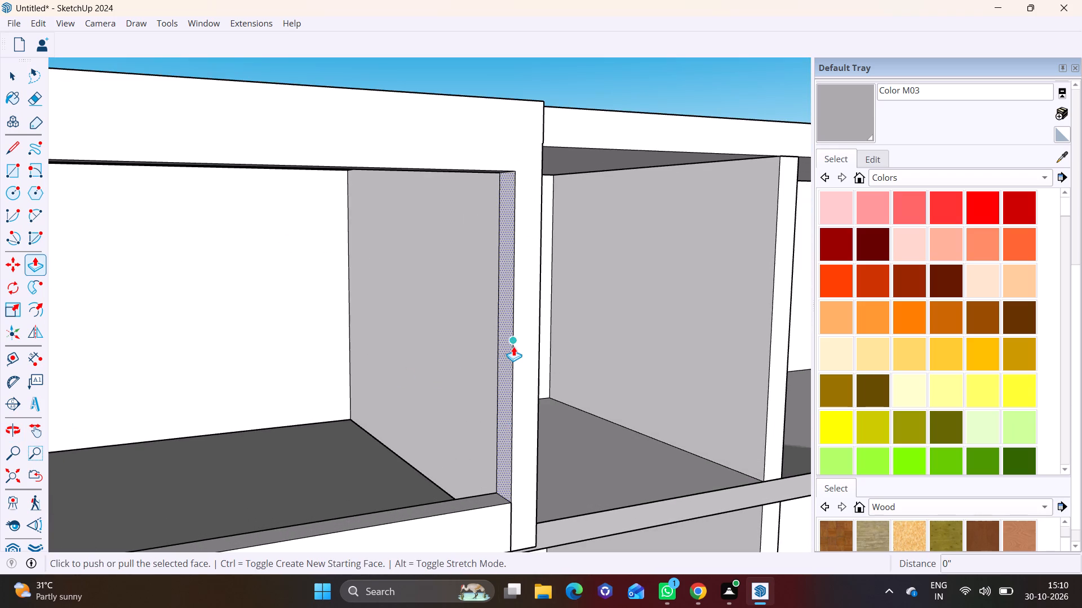
pyautogui.click(503, 349)
pyautogui.click(486, 351)
pyautogui.scroll(-1, 442, 421)
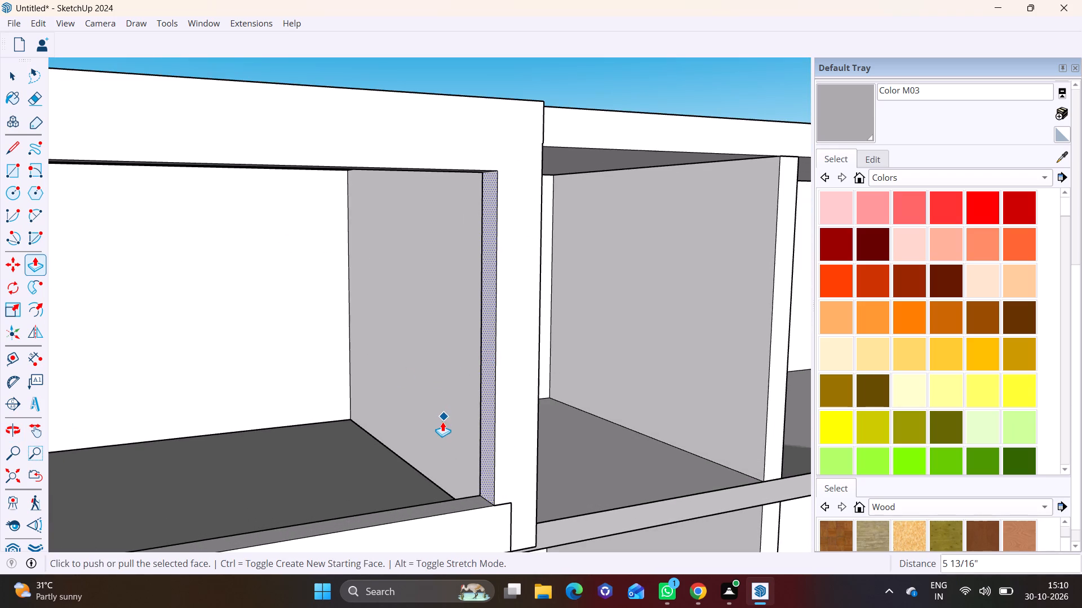
pyautogui.scroll(-5, 442, 422)
pyautogui.moveTo(383, 415); pyautogui.dragTo(208, 375, button='middle')
pyautogui.scroll(-3, 205, 375)
pyautogui.press('space')
pyautogui.click(345, 239)
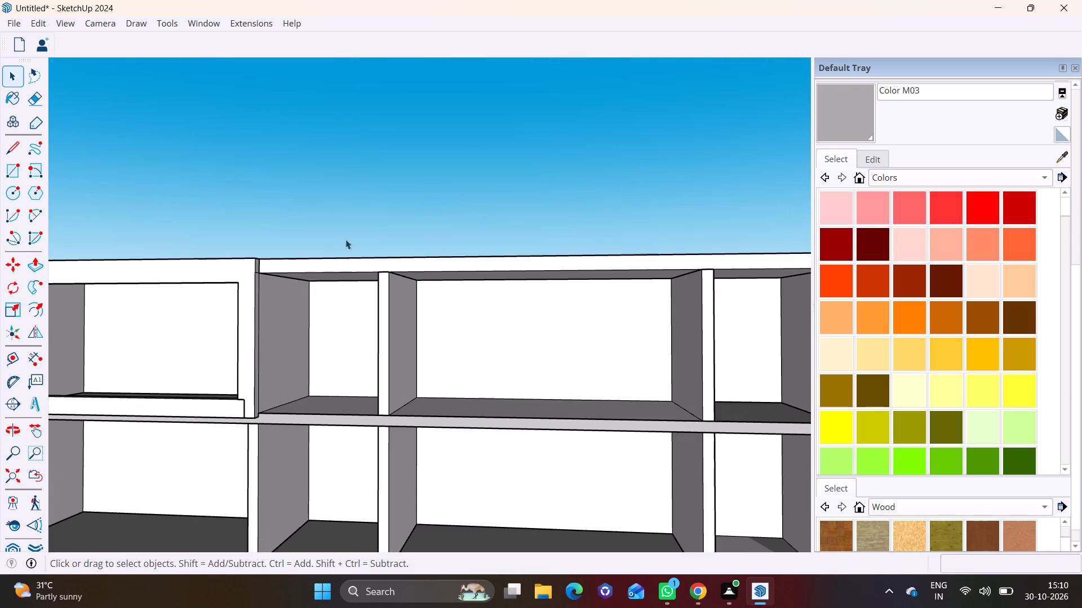
# Draw a rectangle about 4 5/16" by 21' 9 3/8" on the slab edge beneath the top-storey frame.
pyautogui.keyDown('shift'); pyautogui.moveTo(199, 390); pyautogui.dragTo(424, 349, button='middle'); pyautogui.keyUp('shift')
pyautogui.scroll(1, 353, 367)
pyautogui.moveTo(353, 364); pyautogui.dragTo(354, 323, button='middle')
pyautogui.scroll(7, 316, 341)
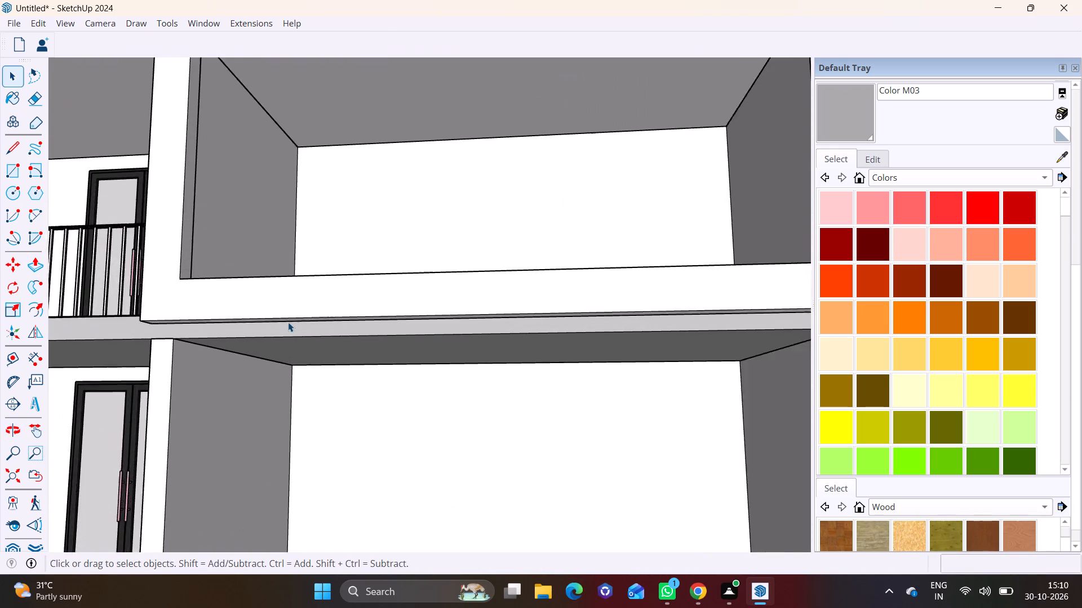
pyautogui.scroll(3, 288, 322)
pyautogui.click(15, 179)
pyautogui.scroll(3, 137, 336)
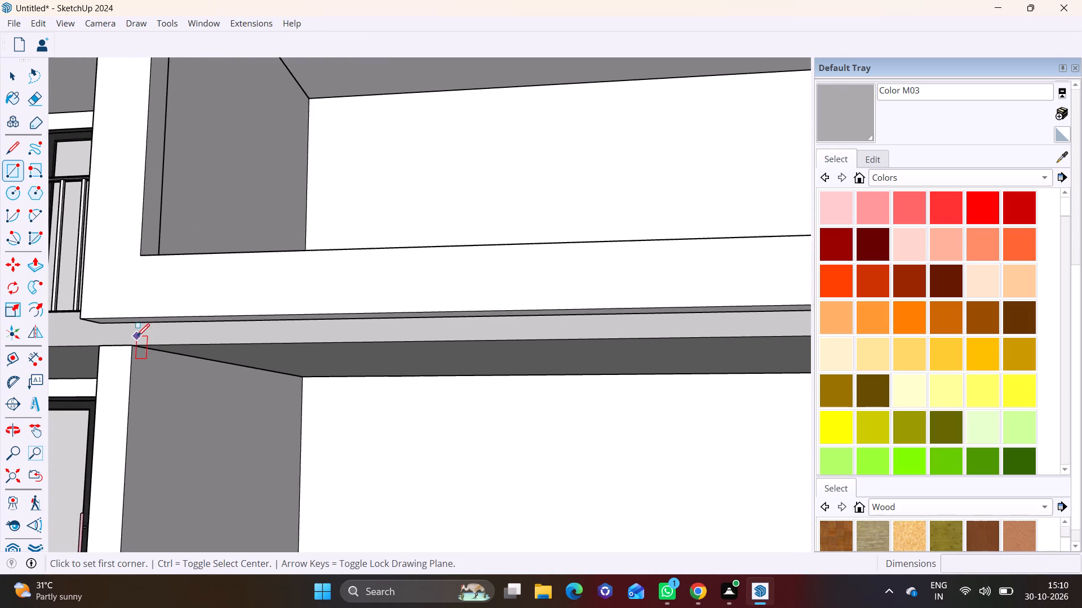
pyautogui.scroll(3, 137, 336)
pyautogui.moveTo(123, 339); pyautogui.dragTo(245, 352, button='middle')
pyautogui.keyDown('shift'); pyautogui.moveTo(210, 339); pyautogui.dragTo(456, 372, button='middle'); pyautogui.keyUp('shift')
pyautogui.scroll(2, 365, 373)
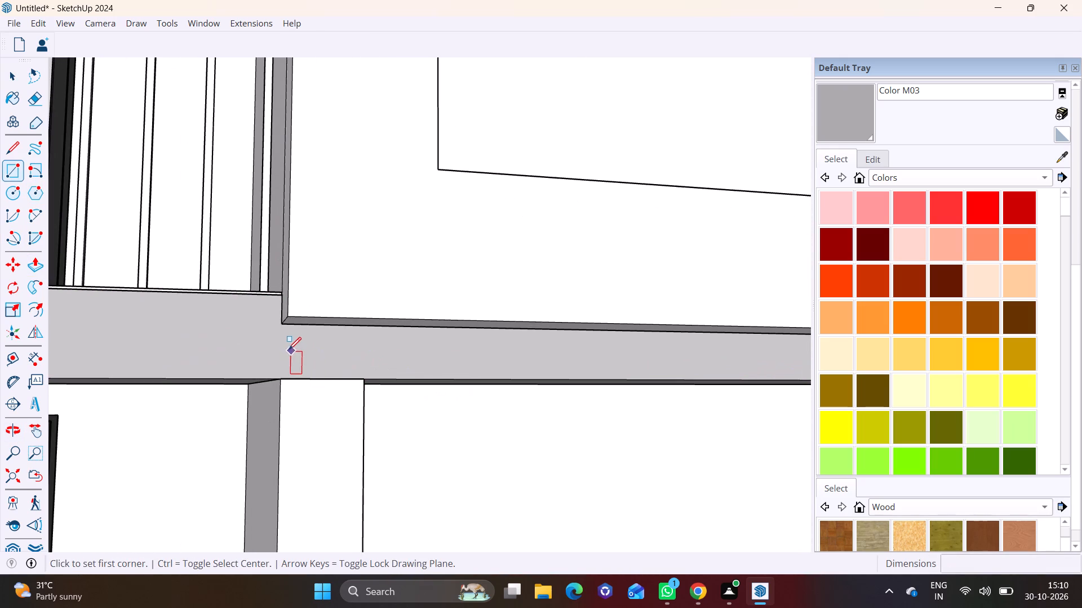
pyautogui.click(280, 378)
pyautogui.scroll(-3, 511, 348)
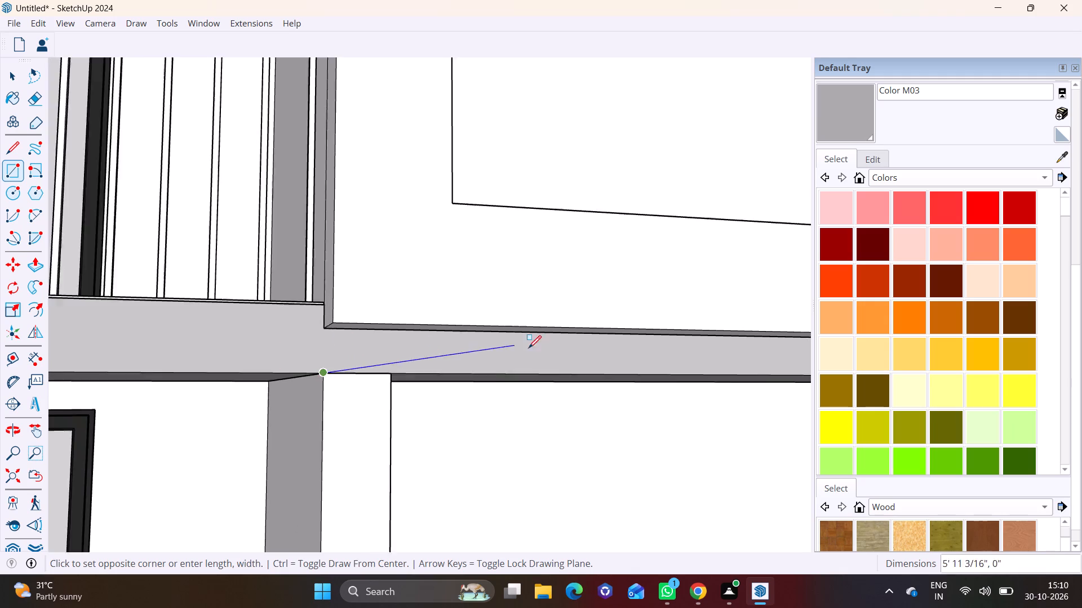
pyautogui.scroll(-3, 529, 348)
pyautogui.moveTo(682, 360); pyautogui.dragTo(0, 357, button='middle')
pyautogui.keyDown('shift'); pyautogui.moveTo(806, 377); pyautogui.dragTo(446, 385, button='middle'); pyautogui.keyUp('shift')
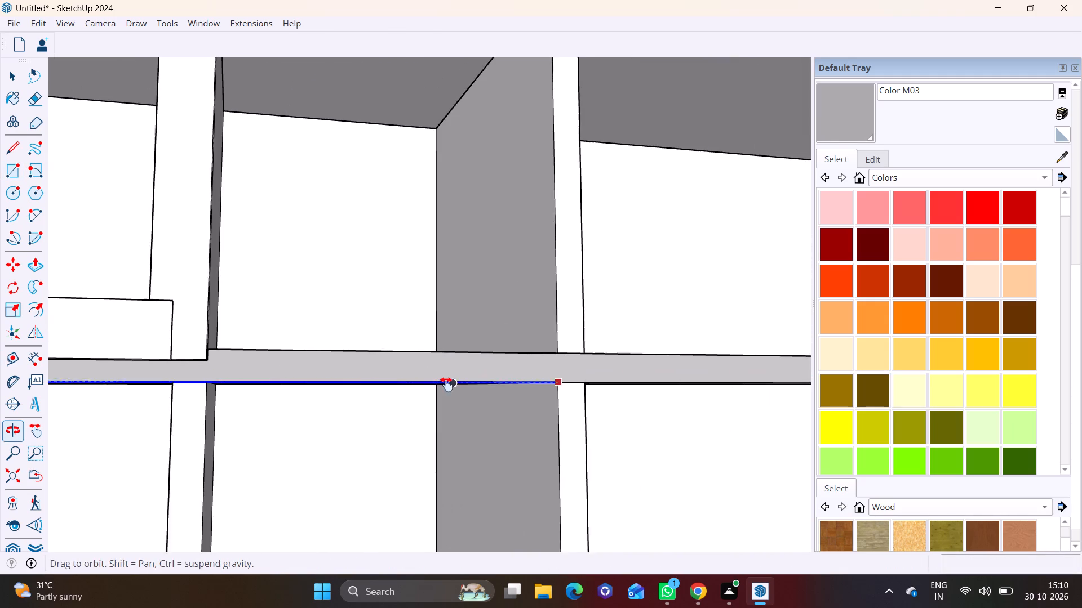
pyautogui.keyDown('shift'); pyautogui.moveTo(446, 385); pyautogui.dragTo(442, 385, button='middle'); pyautogui.keyUp('shift')
pyautogui.scroll(11, 186, 387)
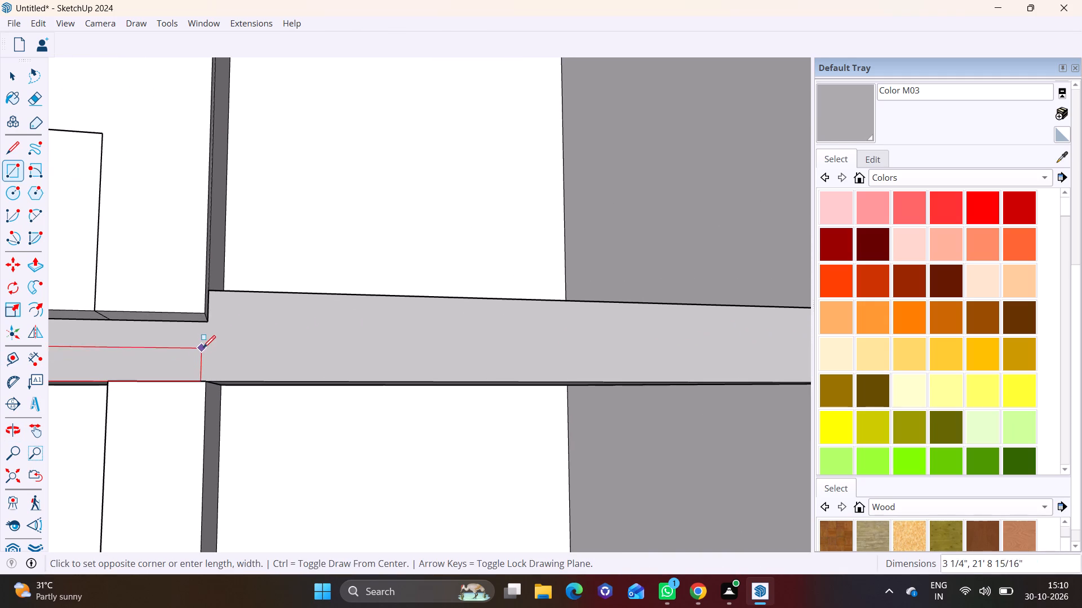
pyautogui.click(208, 338)
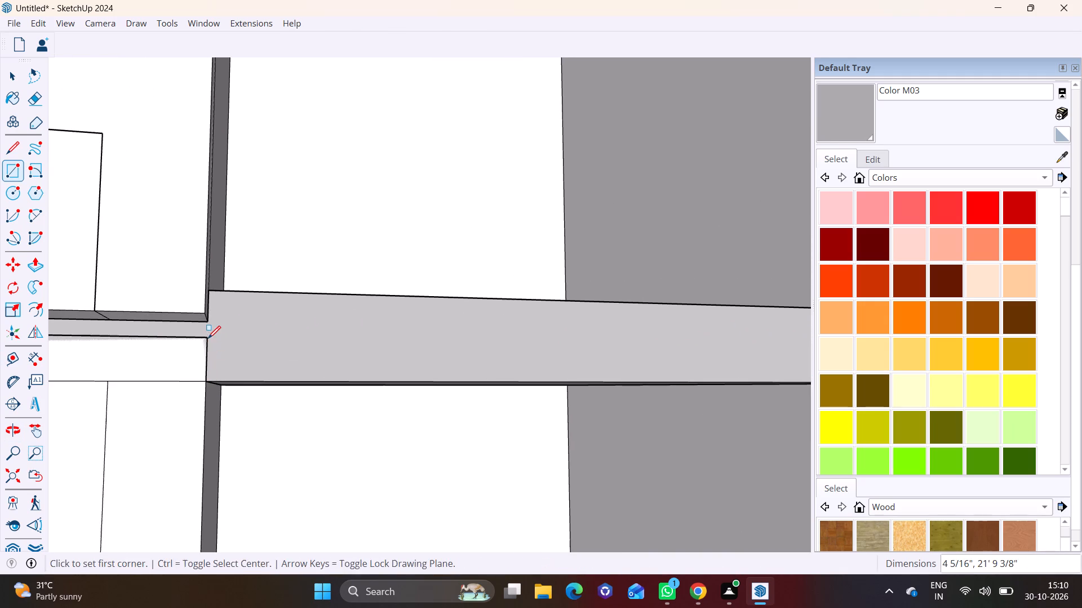
# Push/pull the new slab-edge strip outward to meet the front of the top-storey frame above.
pyautogui.press('space')
pyautogui.click(181, 351)
pyautogui.scroll(-7, 149, 379)
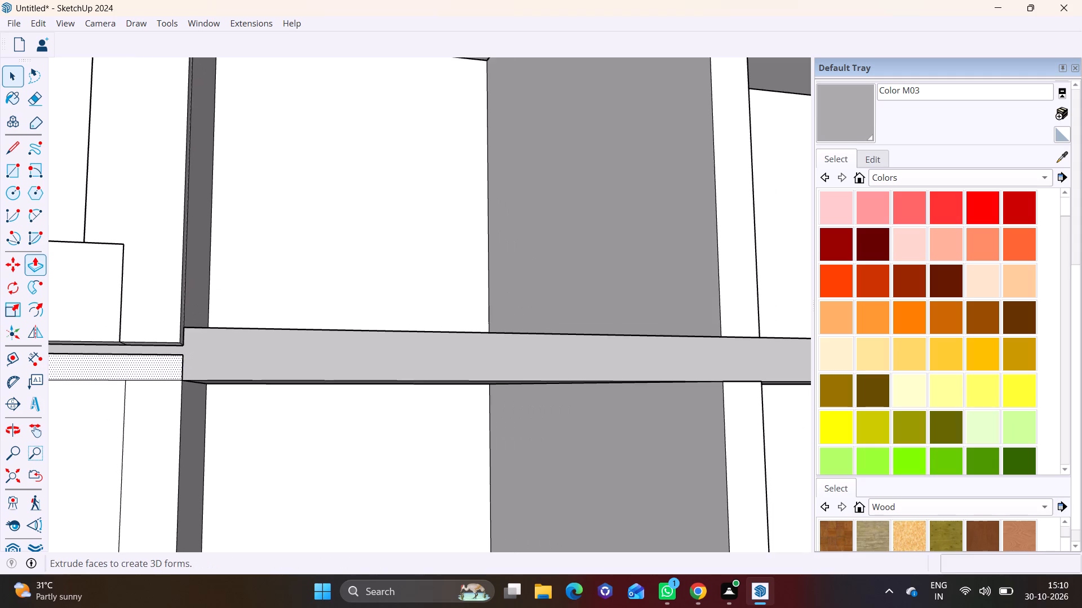
pyautogui.click(34, 255)
pyautogui.click(148, 370)
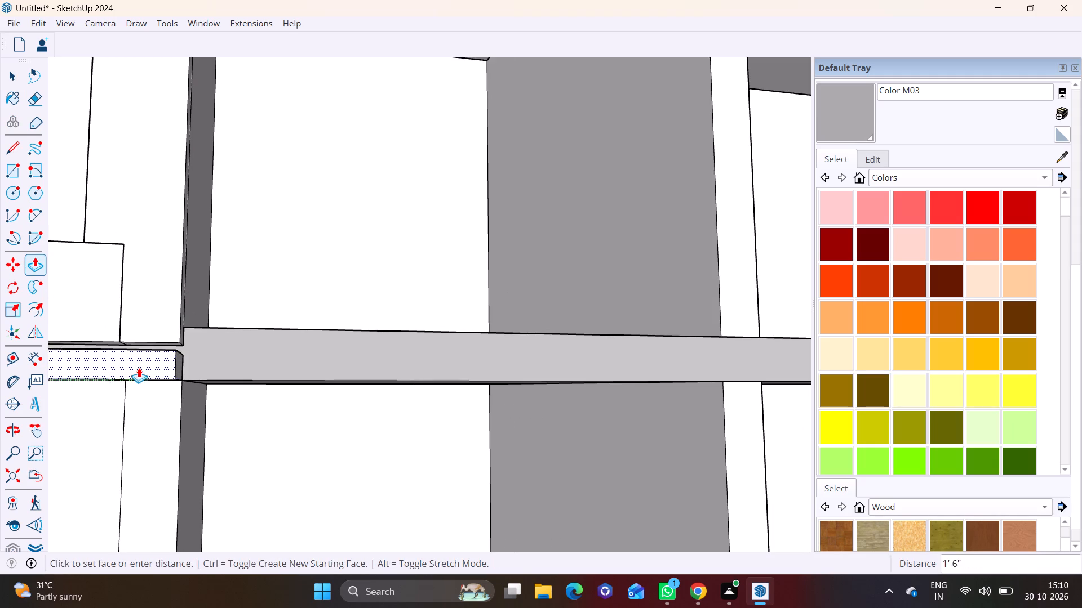
pyautogui.click(172, 328)
# Delete the face covering the bay opening directly below the projecting strip.
pyautogui.scroll(-3, 143, 351)
pyautogui.keyDown('shift'); pyautogui.moveTo(150, 373); pyautogui.dragTo(578, 393, button='middle'); pyautogui.keyUp('shift')
pyautogui.press('space')
pyautogui.click(439, 453)
pyautogui.press('Delete')
# Push/pull the underside square at the strip's railing-side end down about 10' 4 3/16" to the next slab, forming a post.
pyautogui.moveTo(458, 447); pyautogui.dragTo(264, 452, button='middle')
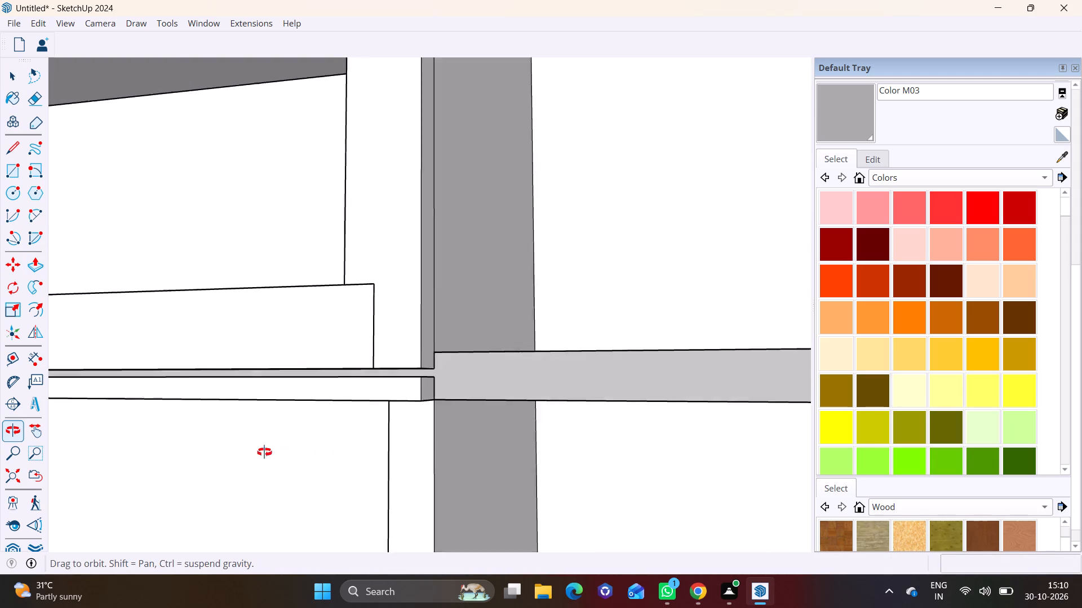
pyautogui.moveTo(264, 452); pyautogui.dragTo(246, 454, button='middle')
pyautogui.keyDown('shift'); pyautogui.moveTo(335, 433); pyautogui.dragTo(624, 273, button='middle'); pyautogui.keyUp('shift')
pyautogui.scroll(-3, 410, 288)
pyautogui.scroll(3, 250, 212)
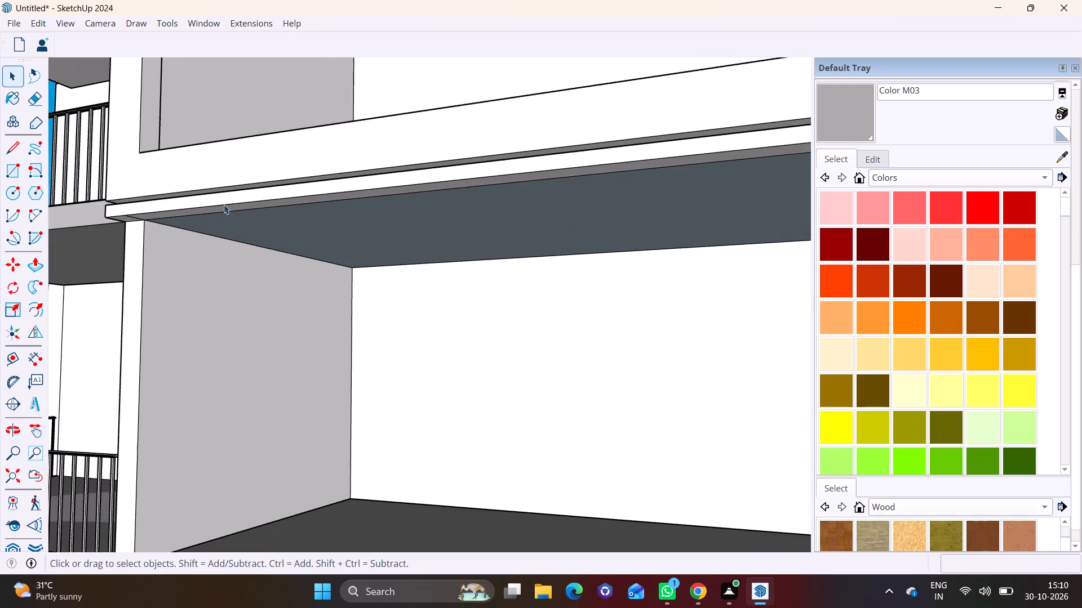
pyautogui.scroll(3, 224, 204)
pyautogui.moveTo(136, 214); pyautogui.dragTo(180, 154, button='middle')
pyautogui.scroll(7, 167, 162)
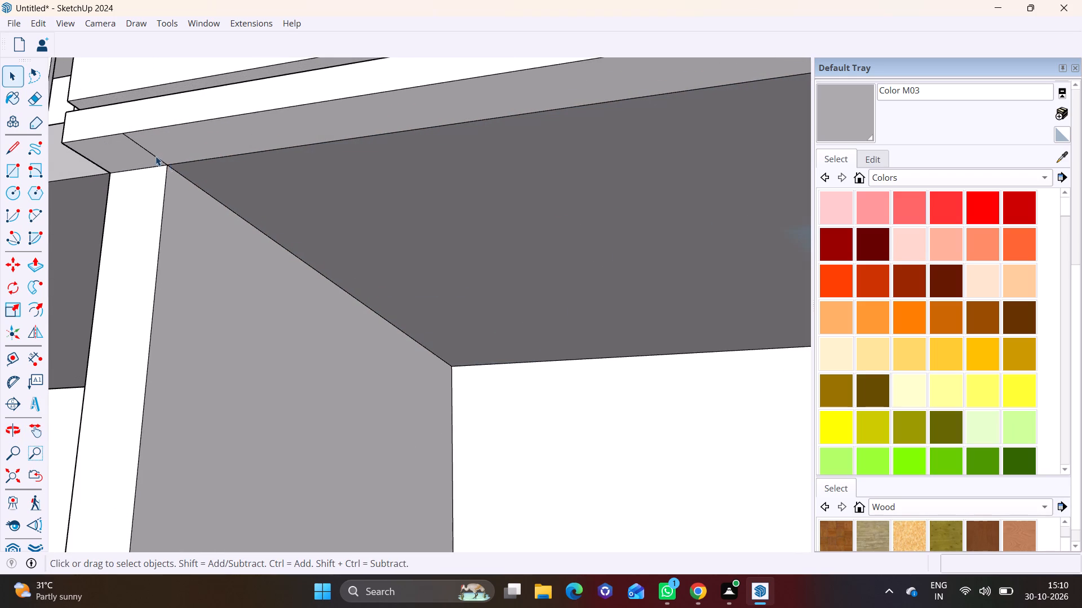
pyautogui.click(109, 154)
pyautogui.click(30, 262)
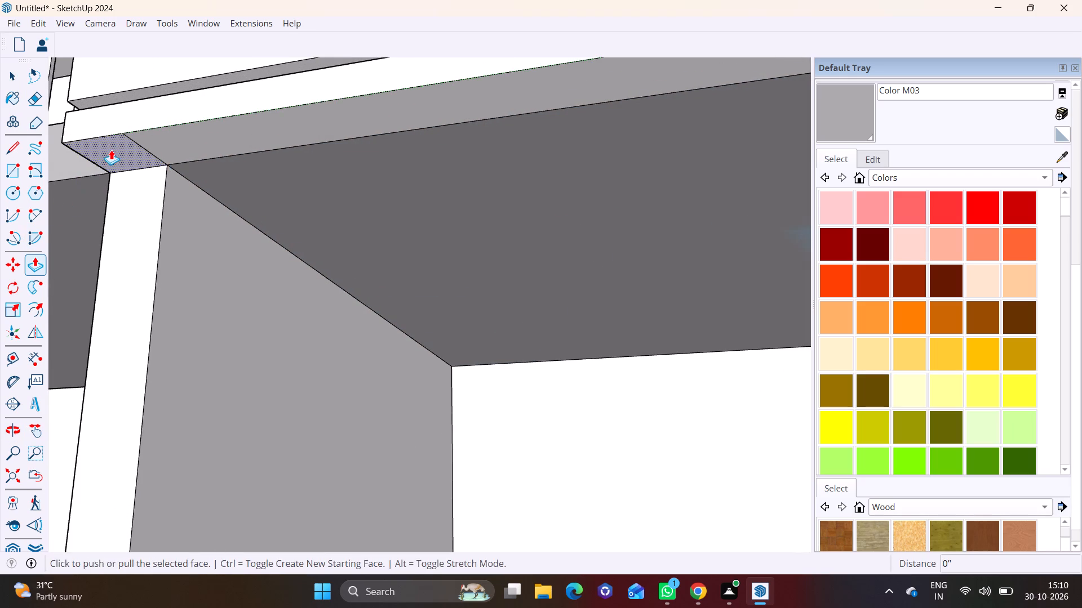
pyautogui.click(111, 150)
pyautogui.scroll(-7, 99, 367)
pyautogui.moveTo(121, 439); pyautogui.dragTo(274, 200, button='middle')
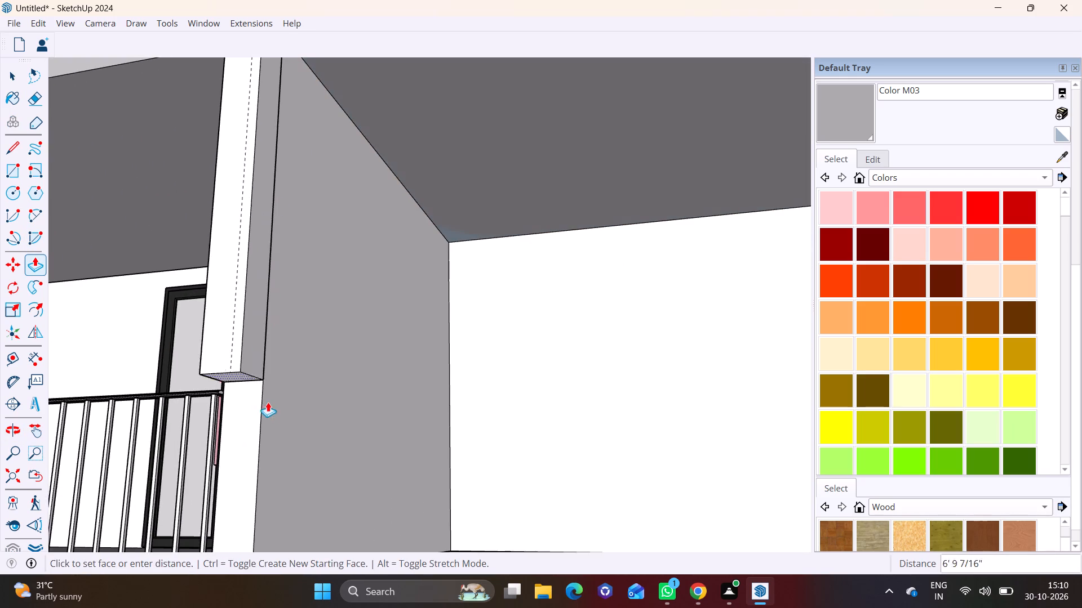
pyautogui.keyDown('shift'); pyautogui.moveTo(252, 396); pyautogui.dragTo(286, 240, button='middle'); pyautogui.keyUp('shift')
pyautogui.scroll(4, 288, 354)
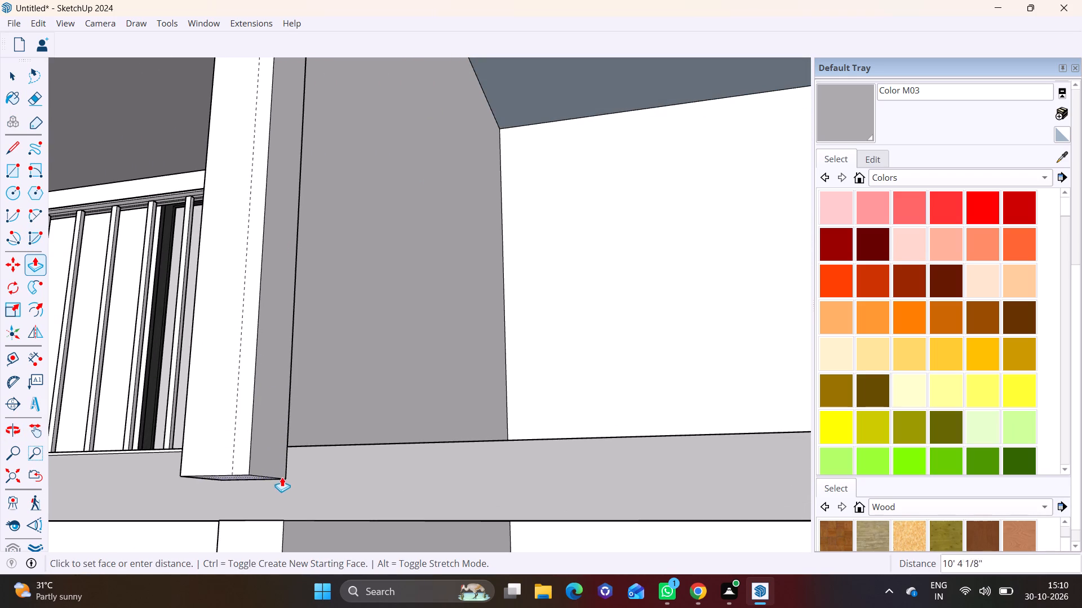
pyautogui.keyDown('shift'); pyautogui.click(282, 477); pyautogui.keyUp('shift')
# Push/pull the underside square at the strip's opposite end down about 10' 4 3/4" to form the second post.
pyautogui.scroll(-13, 311, 382)
pyautogui.keyDown('shift'); pyautogui.moveTo(472, 221); pyautogui.dragTo(42, 255, button='middle'); pyautogui.keyUp('shift')
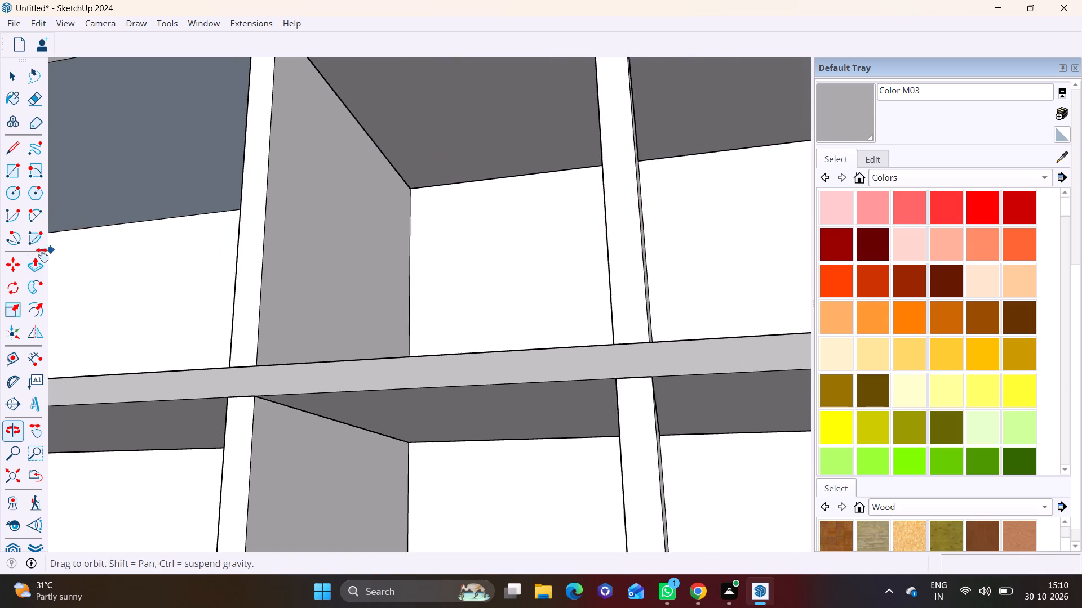
pyautogui.keyDown('shift'); pyautogui.moveTo(42, 255); pyautogui.dragTo(41, 256, button='middle'); pyautogui.keyUp('shift')
pyautogui.moveTo(250, 193); pyautogui.dragTo(288, 193, button='middle')
pyautogui.scroll(-3, 304, 185)
pyautogui.keyDown('shift'); pyautogui.moveTo(304, 122); pyautogui.dragTo(319, 199, button='middle'); pyautogui.keyUp('shift')
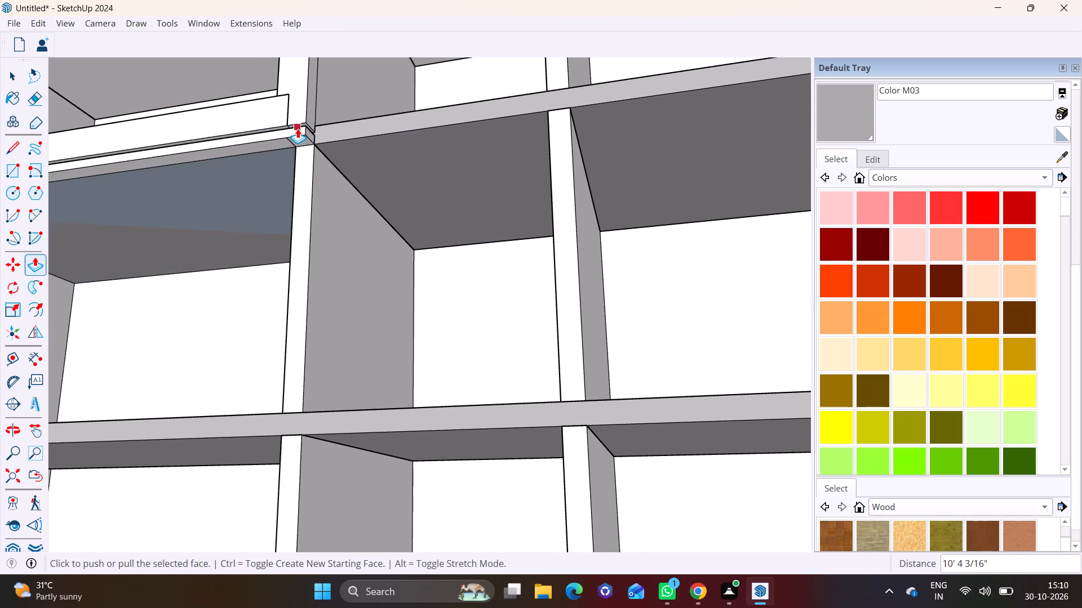
pyautogui.scroll(7, 298, 135)
pyautogui.moveTo(305, 150); pyautogui.dragTo(306, 87, button='middle')
pyautogui.press('space')
pyautogui.click(305, 114)
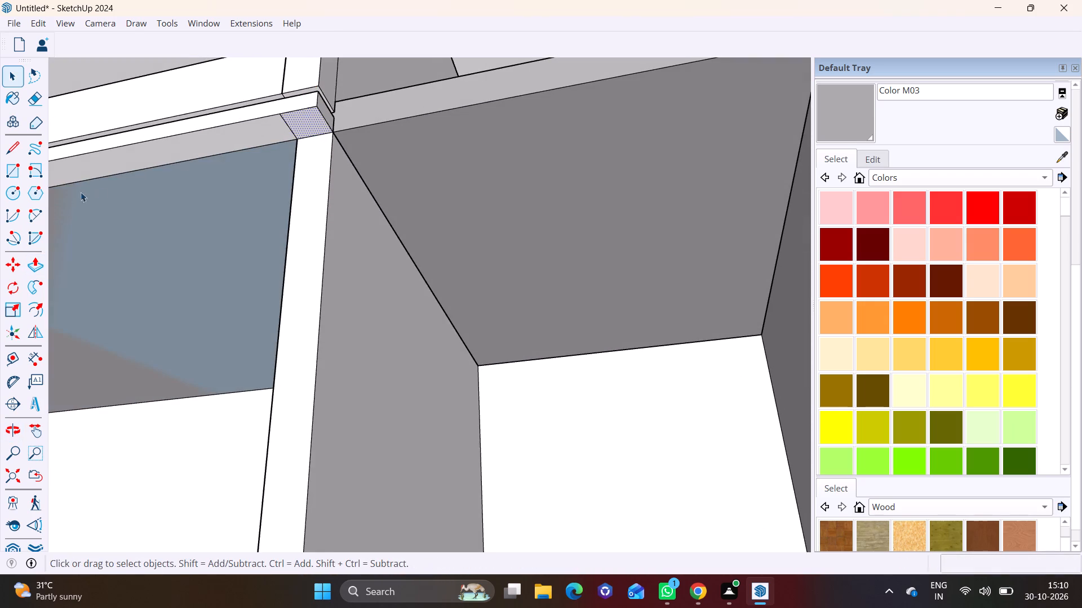
pyautogui.click(38, 263)
pyautogui.click(318, 120)
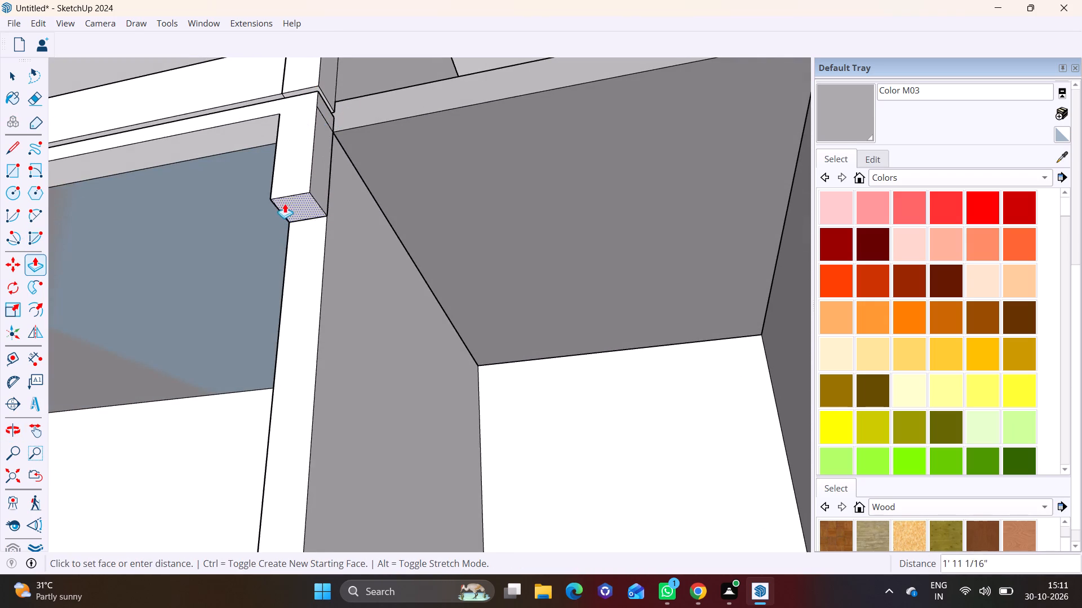
pyautogui.scroll(-11, 285, 222)
pyautogui.keyDown('shift'); pyautogui.moveTo(252, 401); pyautogui.dragTo(343, 338, button='middle'); pyautogui.keyUp('shift')
pyautogui.scroll(7, 352, 369)
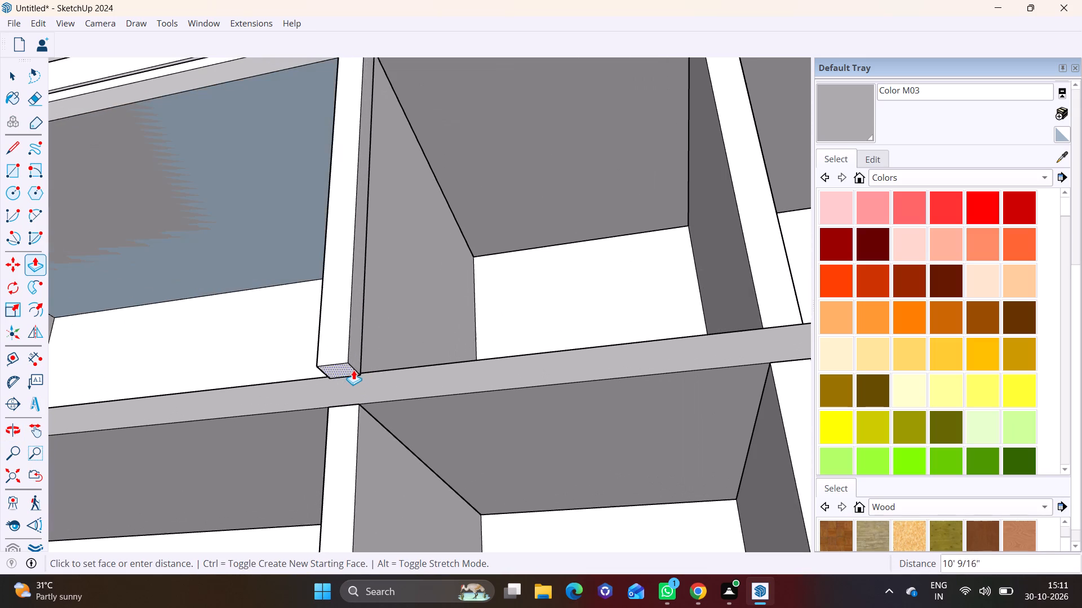
pyautogui.click(345, 384)
# Delete the stray face overlapping the ceiling of the bay behind the new frame.
pyautogui.scroll(-3, 386, 267)
pyautogui.keyDown('shift'); pyautogui.moveTo(364, 151); pyautogui.dragTo(432, 235, button='middle'); pyautogui.keyUp('shift')
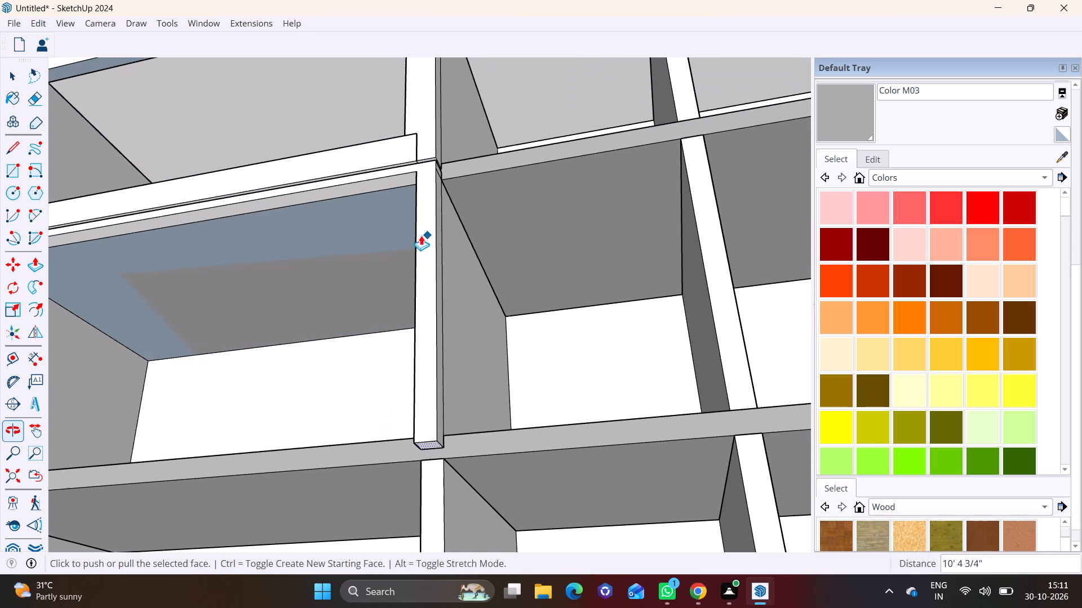
pyautogui.press('space')
pyautogui.click(361, 231)
pyautogui.press('Delete')
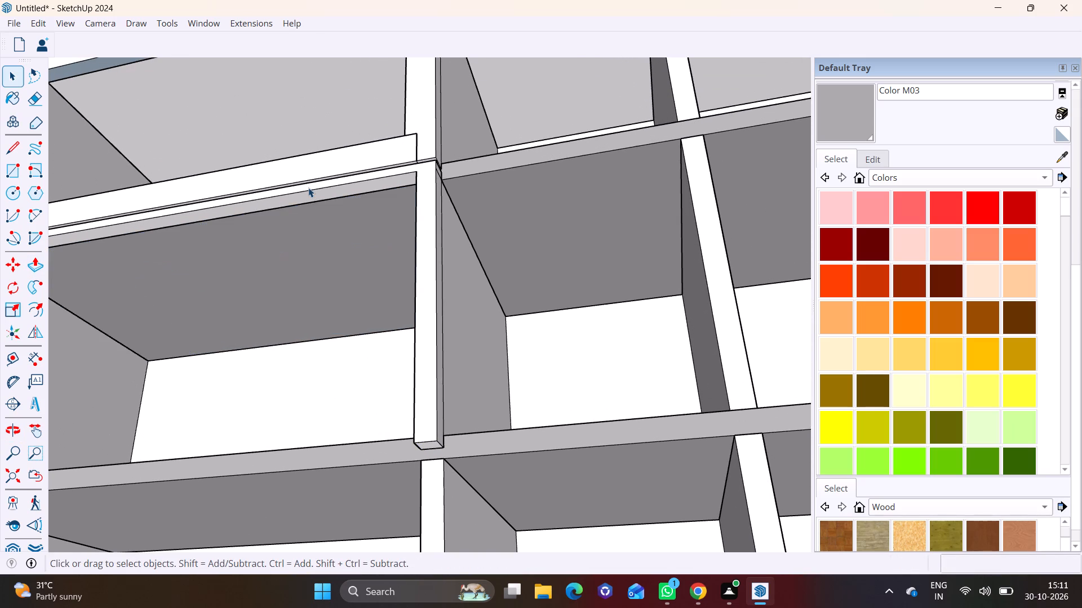
# Push/pull the underside of the new frame's top rail down about 8 3/8" between the two posts.
pyautogui.click(313, 195)
pyautogui.click(31, 258)
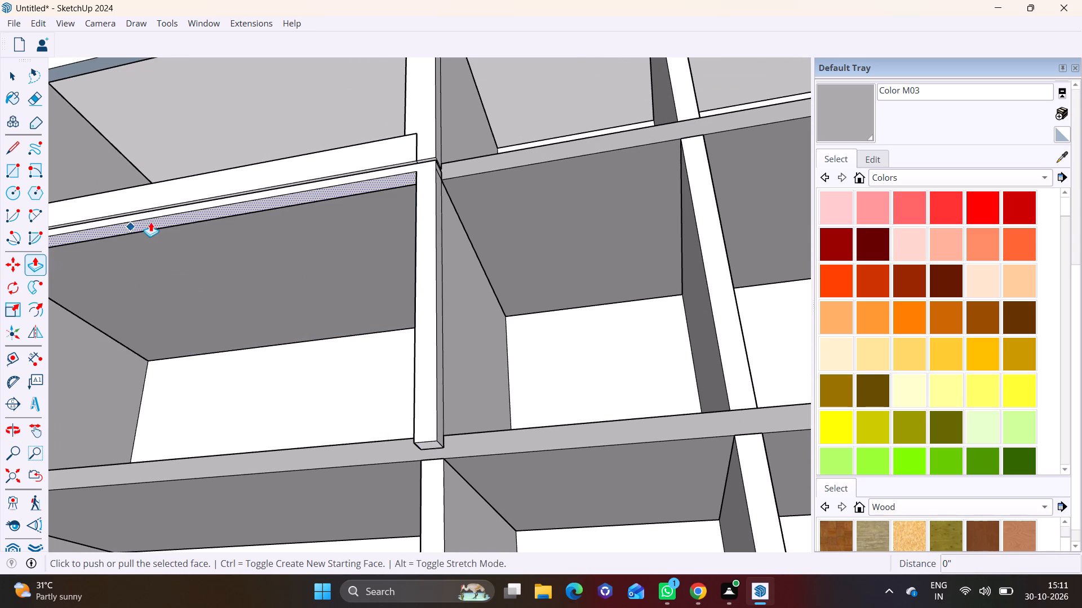
pyautogui.click(164, 219)
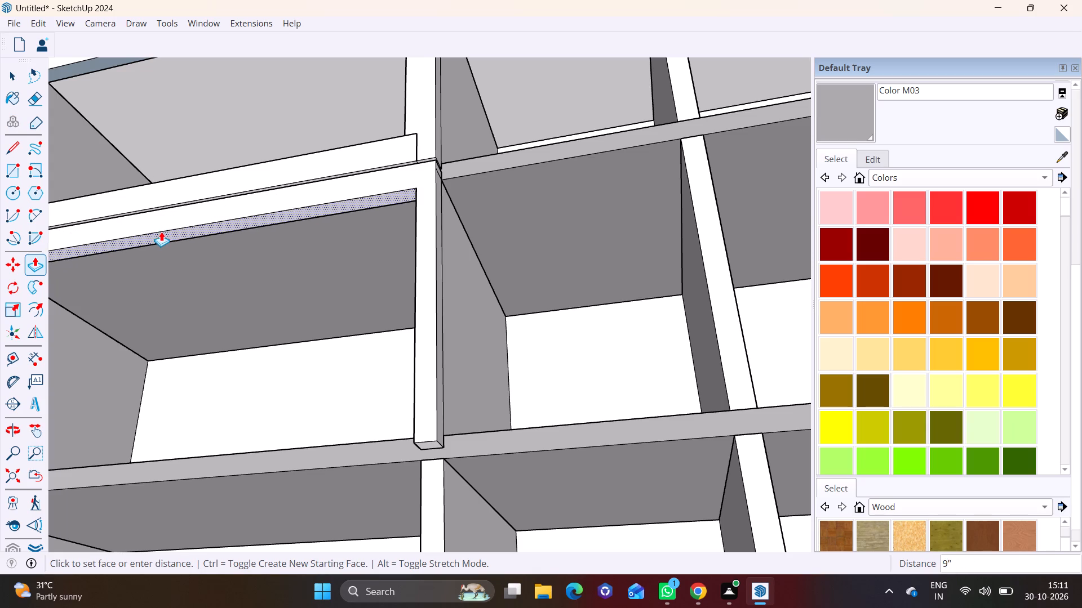
pyautogui.click(161, 231)
pyautogui.scroll(-3, 380, 223)
pyautogui.moveTo(411, 212); pyautogui.dragTo(388, 389, button='middle')
pyautogui.scroll(-3, 382, 356)
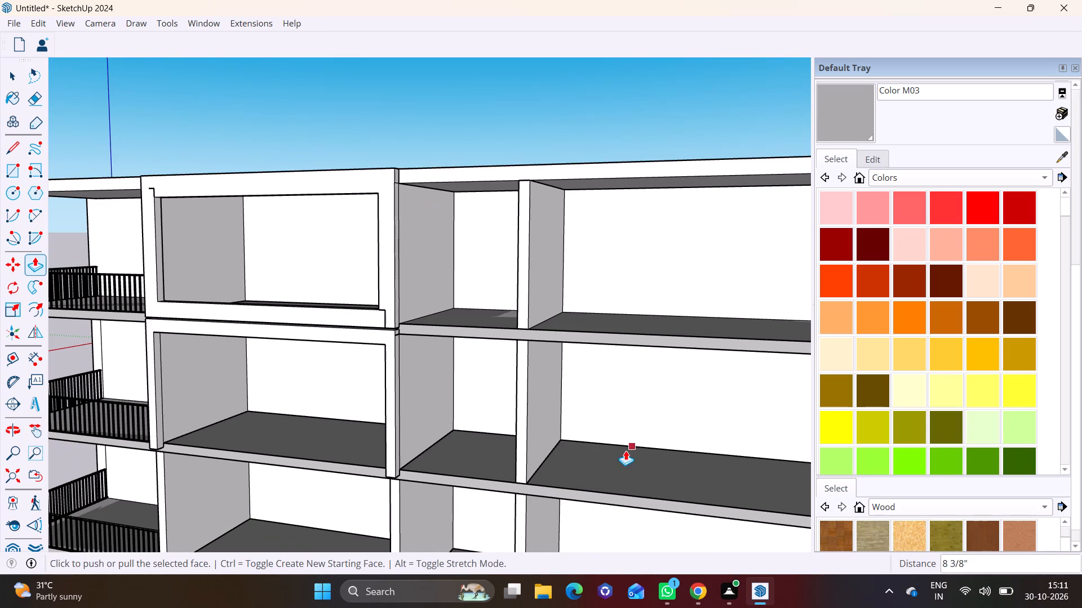
pyautogui.scroll(2, 442, 414)
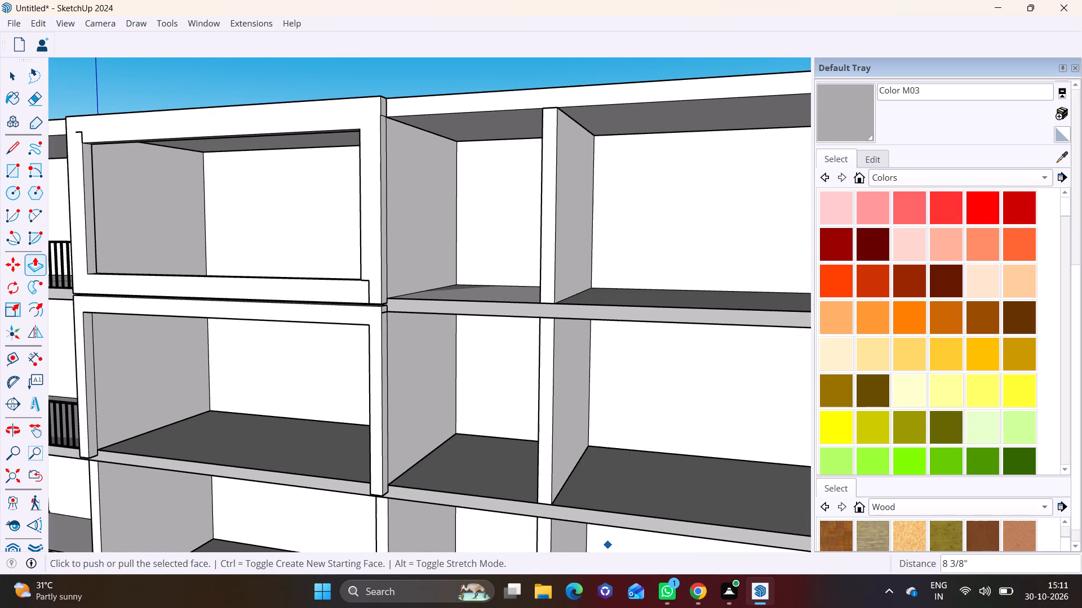
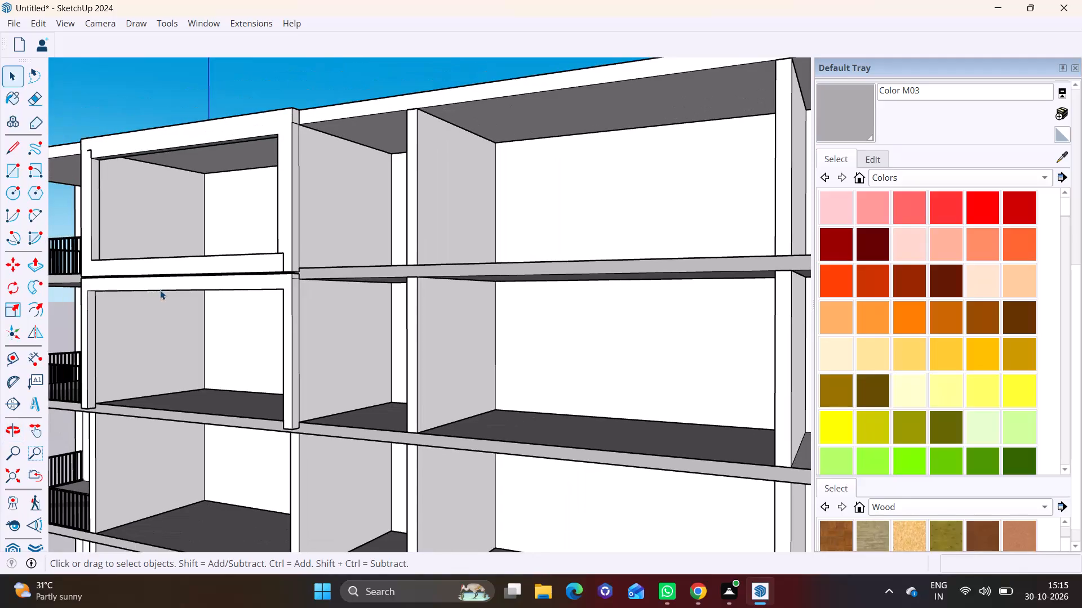
# Draw a line across the inner side of the frame's railing-side post, just above the slab, marking off a small face at its base.
pyautogui.keyDown('shift'); pyautogui.moveTo(162, 294); pyautogui.dragTo(291, 288, button='middle'); pyautogui.keyUp('shift')
pyautogui.scroll(2, 286, 295)
pyautogui.moveTo(291, 315); pyautogui.dragTo(280, 311, button='middle')
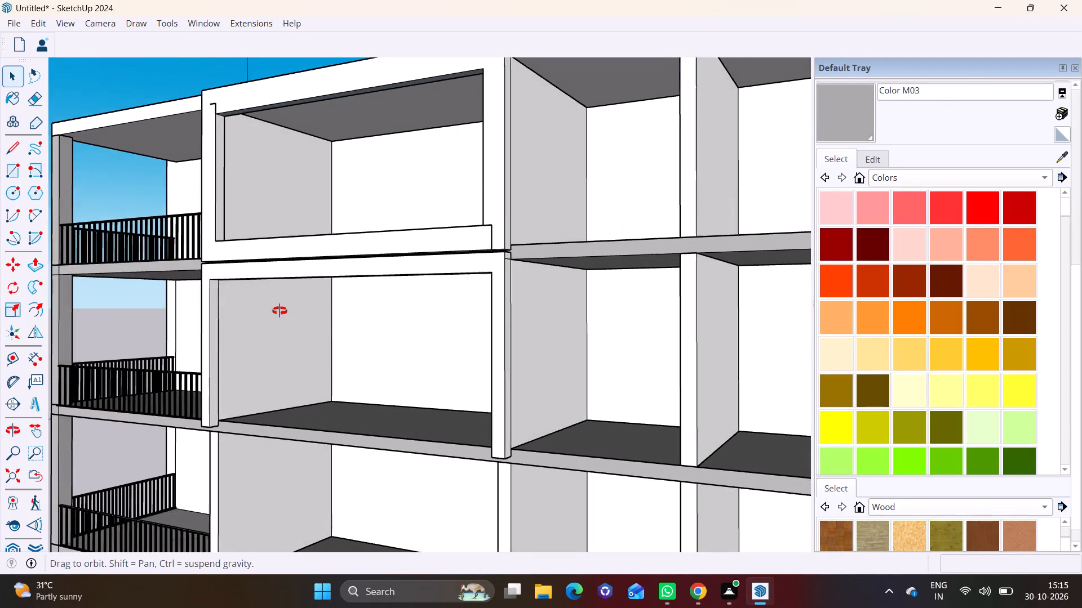
pyautogui.moveTo(280, 311); pyautogui.dragTo(223, 319, button='middle')
pyautogui.scroll(9, 175, 392)
pyautogui.keyDown('shift'); pyautogui.moveTo(180, 399); pyautogui.dragTo(179, 328, button='middle'); pyautogui.keyUp('shift')
pyautogui.click(8, 149)
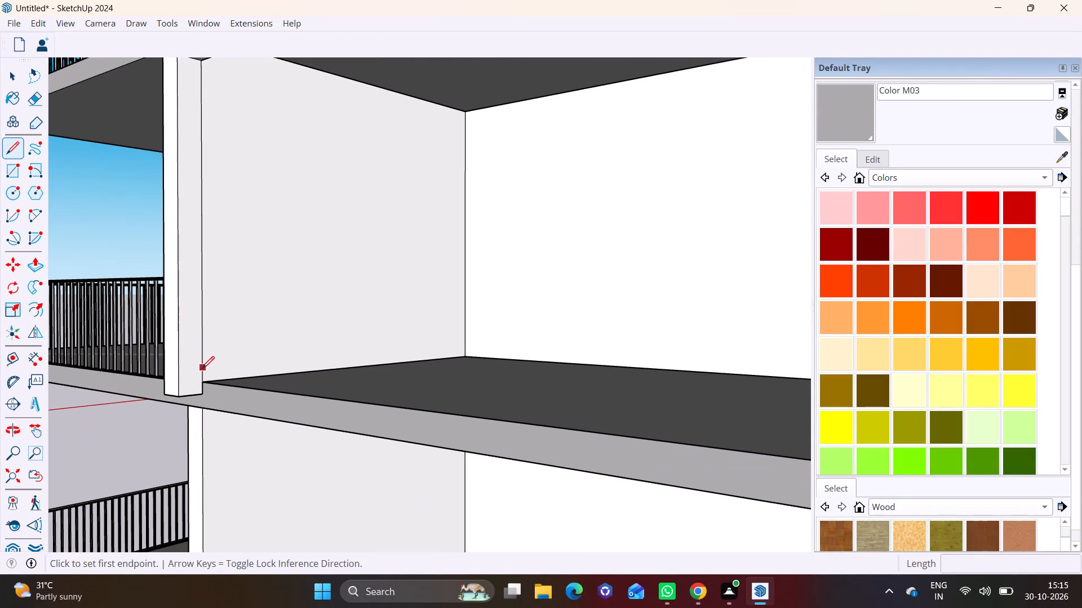
pyautogui.click(202, 369)
pyautogui.click(179, 369)
# Push/pull the marked face at the post's base about 20' 3 3/8" across to the opposite post, forming the frame's bottom rail.
pyautogui.press('space')
pyautogui.click(188, 386)
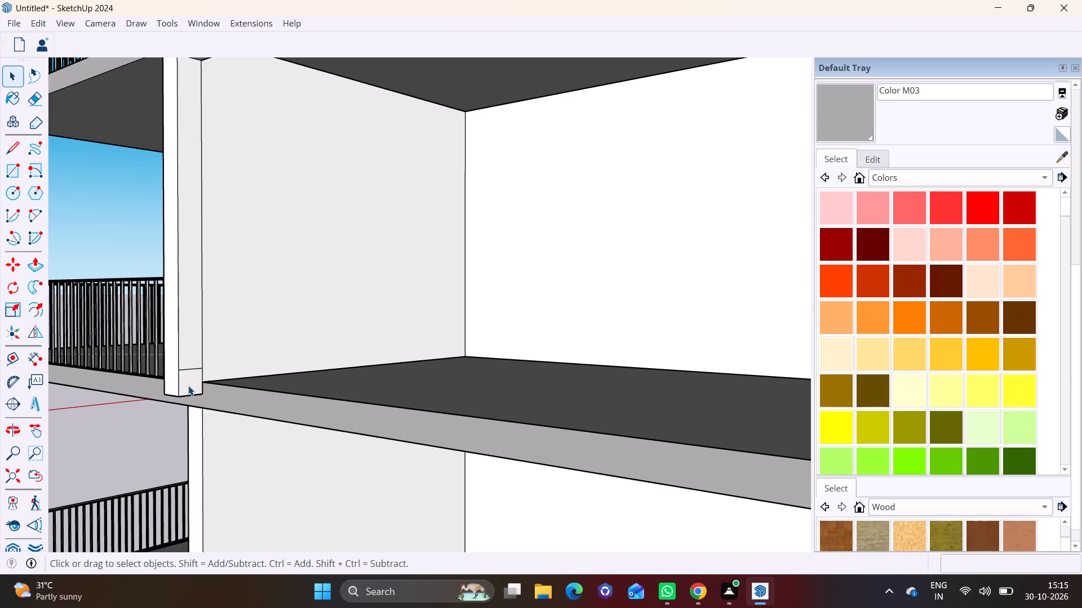
pyautogui.click(33, 273)
pyautogui.click(184, 378)
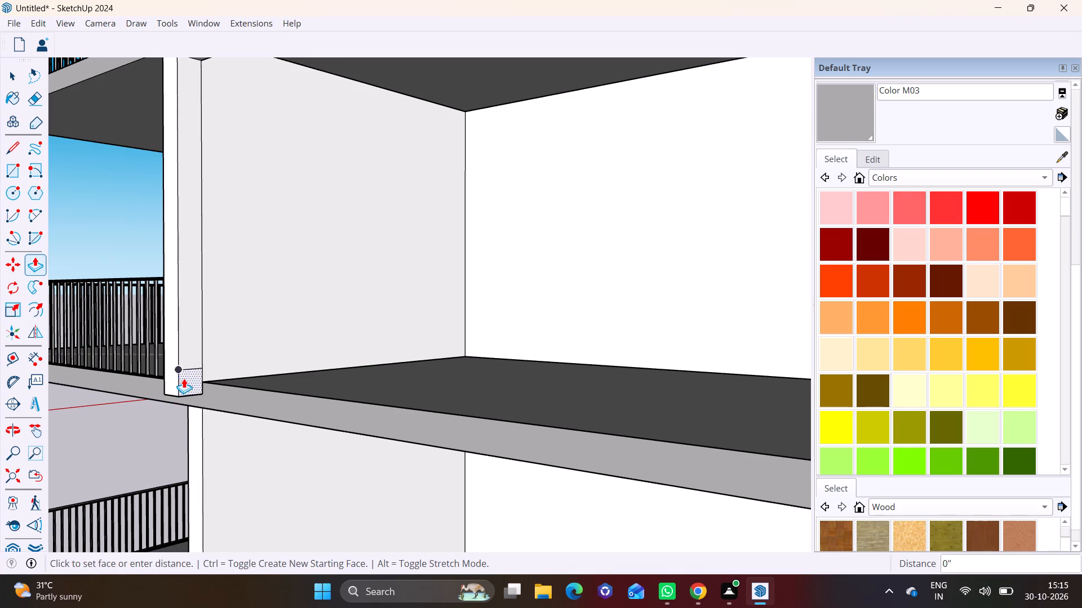
pyautogui.scroll(-7, 421, 397)
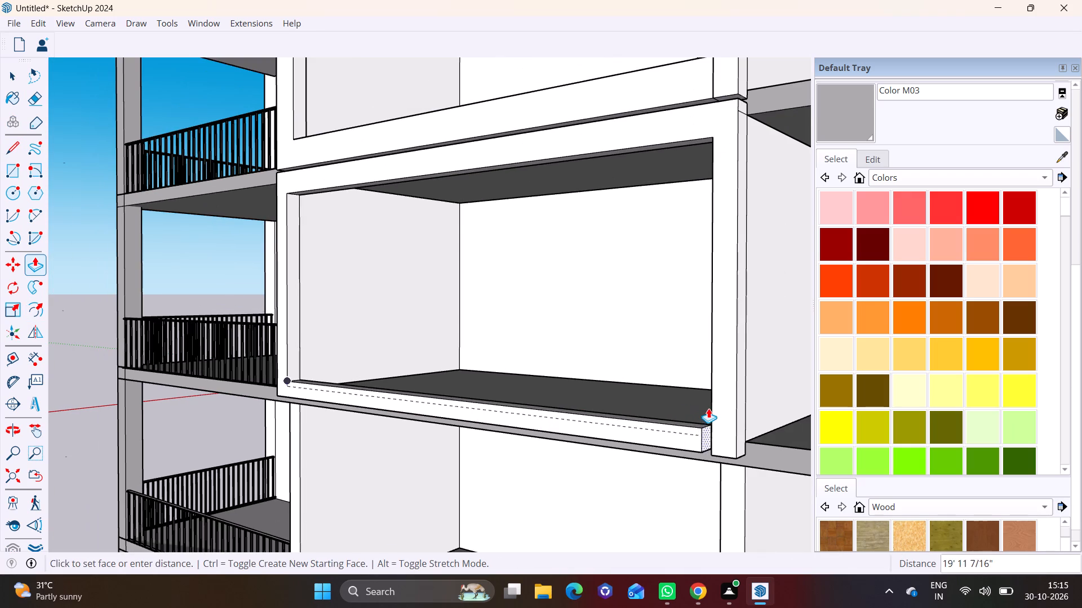
pyautogui.click(712, 408)
# Push/pull the underside of the opposite post by about 9/16" to level it with the underside of the bottom rail.
pyautogui.moveTo(687, 415); pyautogui.dragTo(805, 410, button='middle')
pyautogui.scroll(2, 823, 424)
pyautogui.moveTo(753, 415); pyautogui.dragTo(720, 410, button='middle')
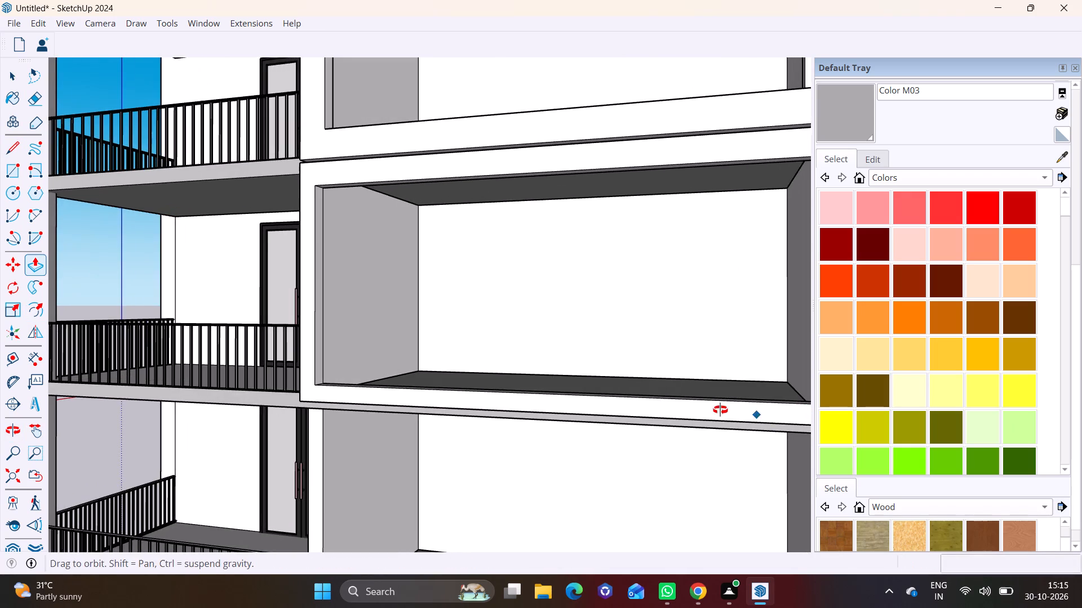
pyautogui.moveTo(720, 410); pyautogui.dragTo(456, 412, button='middle')
pyautogui.moveTo(467, 406); pyautogui.dragTo(543, 394, button='middle')
pyautogui.scroll(9, 596, 410)
pyautogui.moveTo(566, 392); pyautogui.dragTo(617, 403, button='middle')
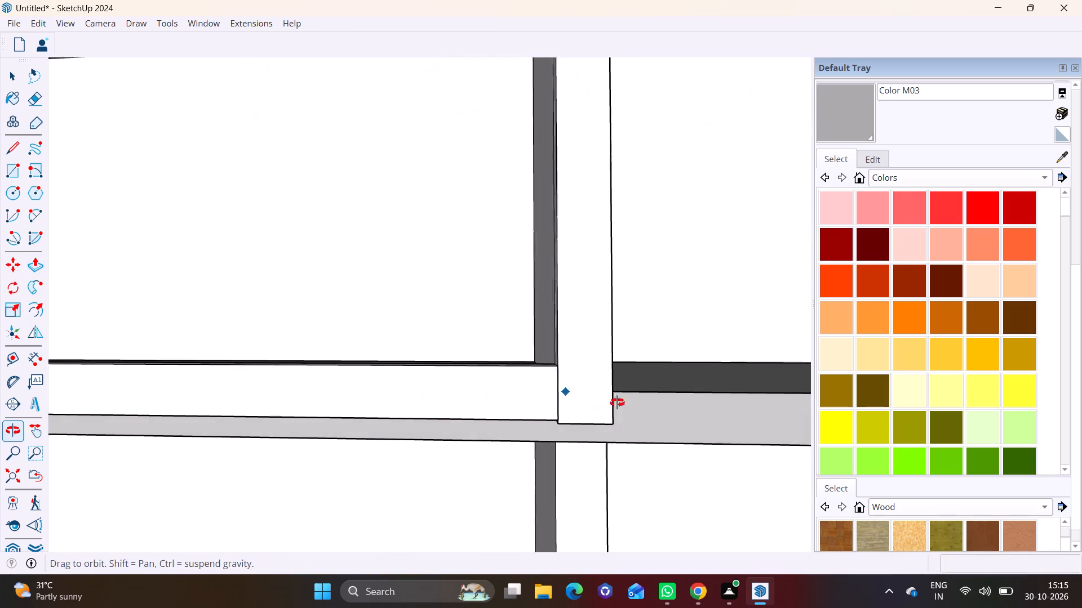
pyautogui.moveTo(617, 403); pyautogui.dragTo(700, 414, button='middle')
pyautogui.scroll(7, 589, 413)
pyautogui.moveTo(548, 396); pyautogui.dragTo(583, 262, button='middle')
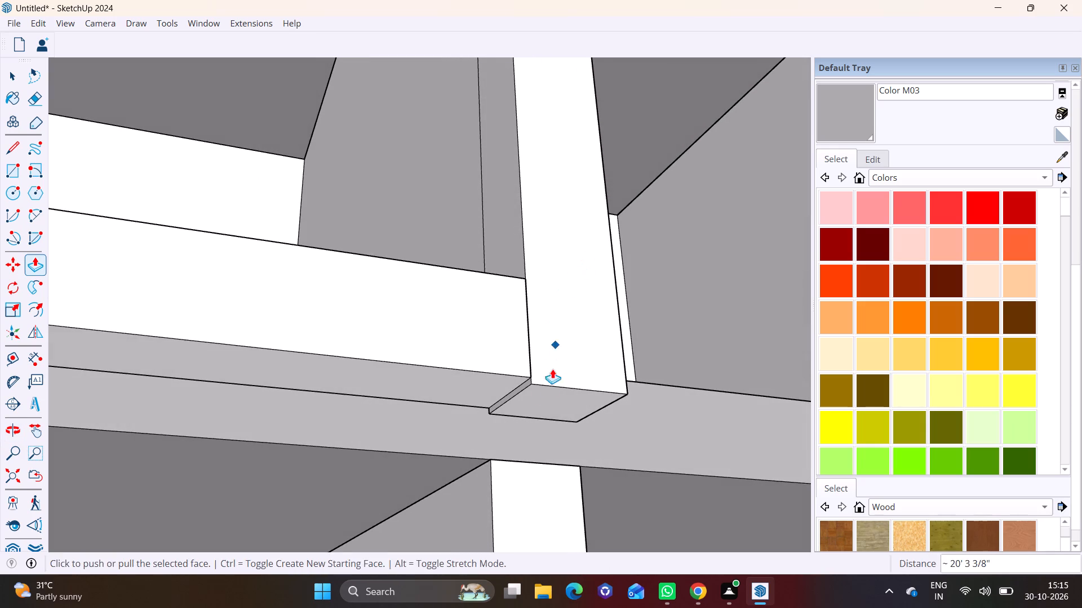
pyautogui.press('space')
pyautogui.click(544, 398)
pyautogui.click(38, 260)
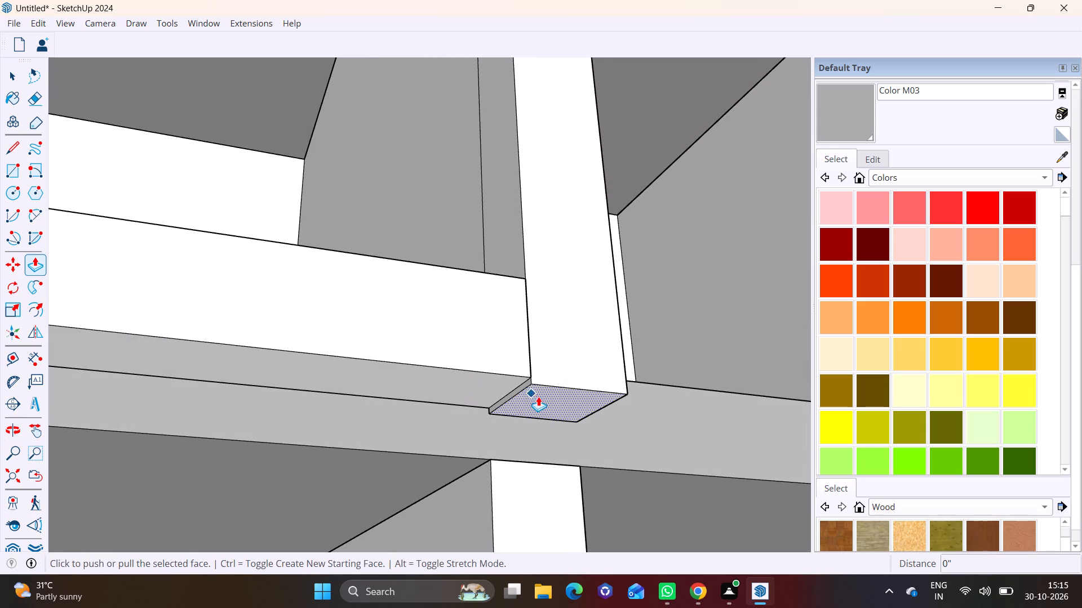
pyautogui.click(540, 396)
pyautogui.click(527, 380)
# Draw a rectangle about 3 5/16" by 21' 9 1/8" on the slab edge below the finished frame, spanning the next bay down between its outer wall edges.
pyautogui.scroll(-12, 477, 405)
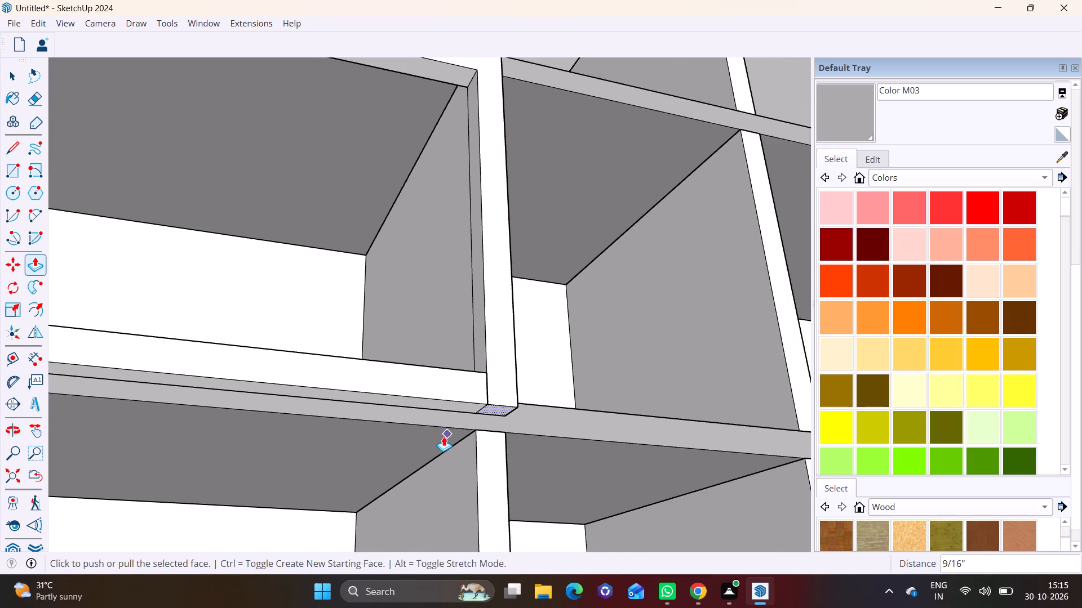
pyautogui.scroll(-9, 444, 436)
pyautogui.keyDown('shift'); pyautogui.moveTo(354, 352); pyautogui.dragTo(543, 350, button='middle'); pyautogui.keyUp('shift')
pyautogui.scroll(4, 300, 403)
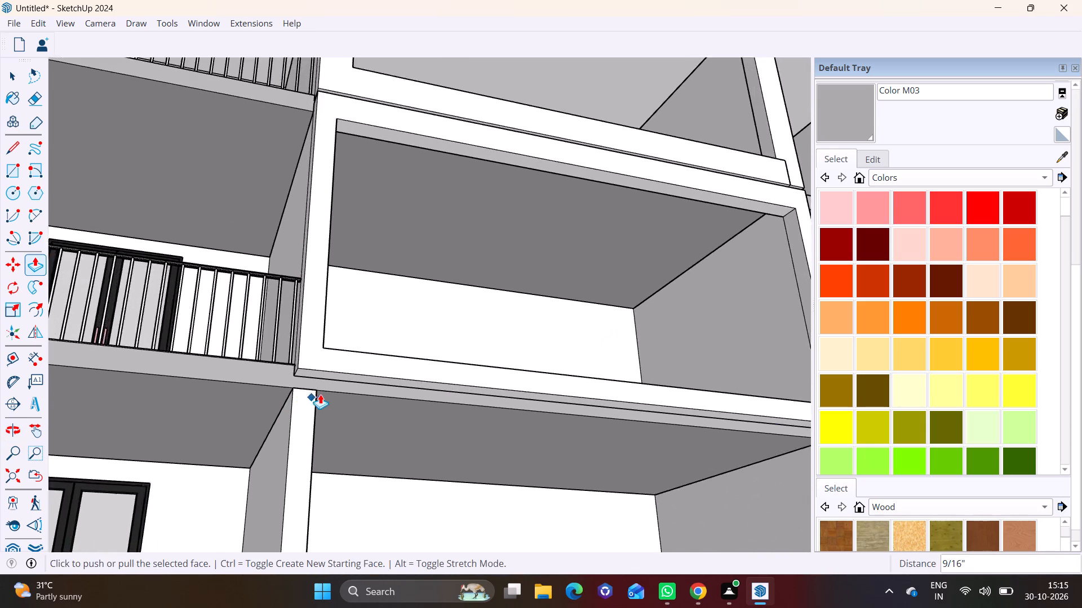
pyautogui.scroll(7, 320, 394)
pyautogui.moveTo(323, 368); pyautogui.dragTo(198, 389, button='middle')
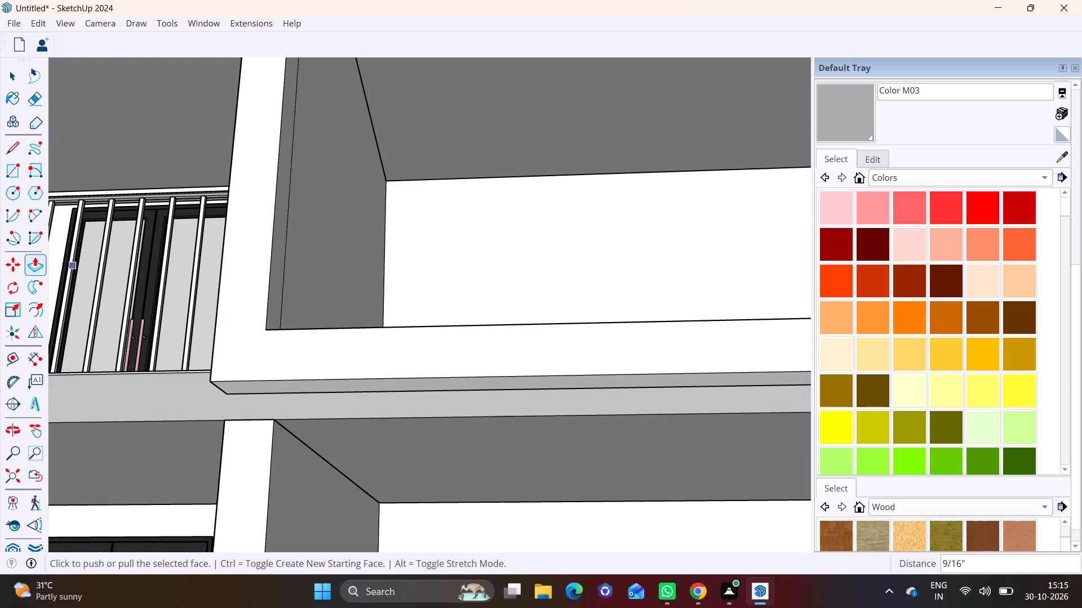
pyautogui.click(15, 164)
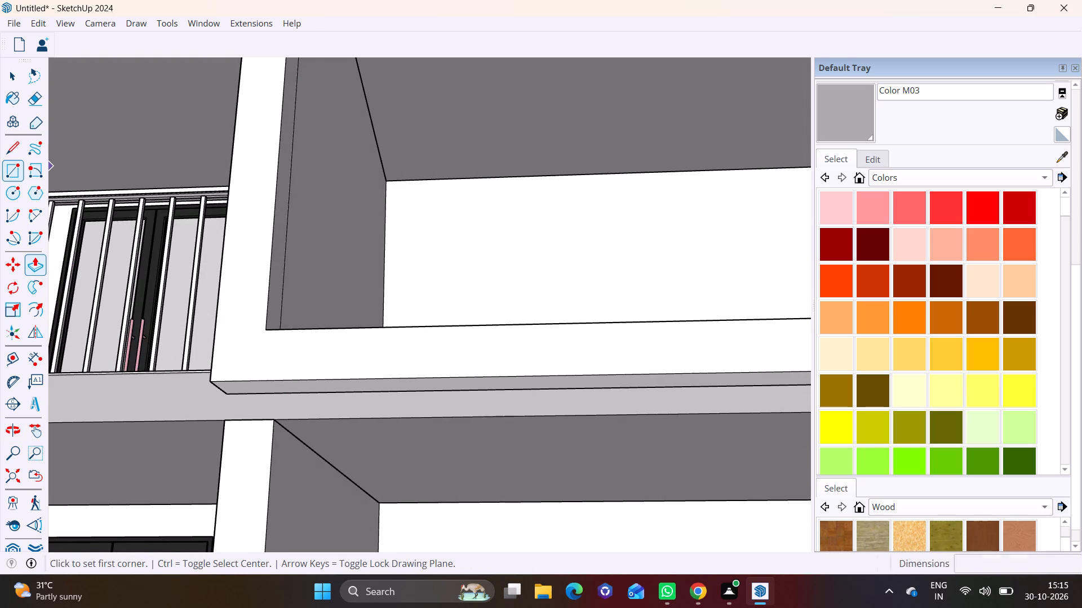
pyautogui.scroll(5, 249, 385)
pyautogui.moveTo(252, 404); pyautogui.dragTo(485, 433, button='middle')
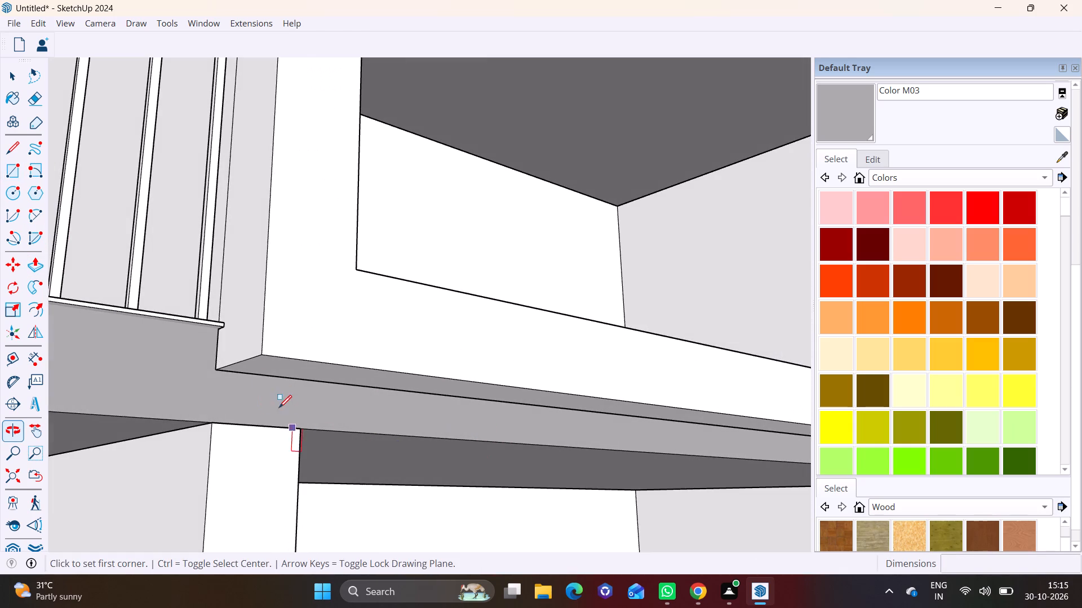
pyautogui.click(215, 422)
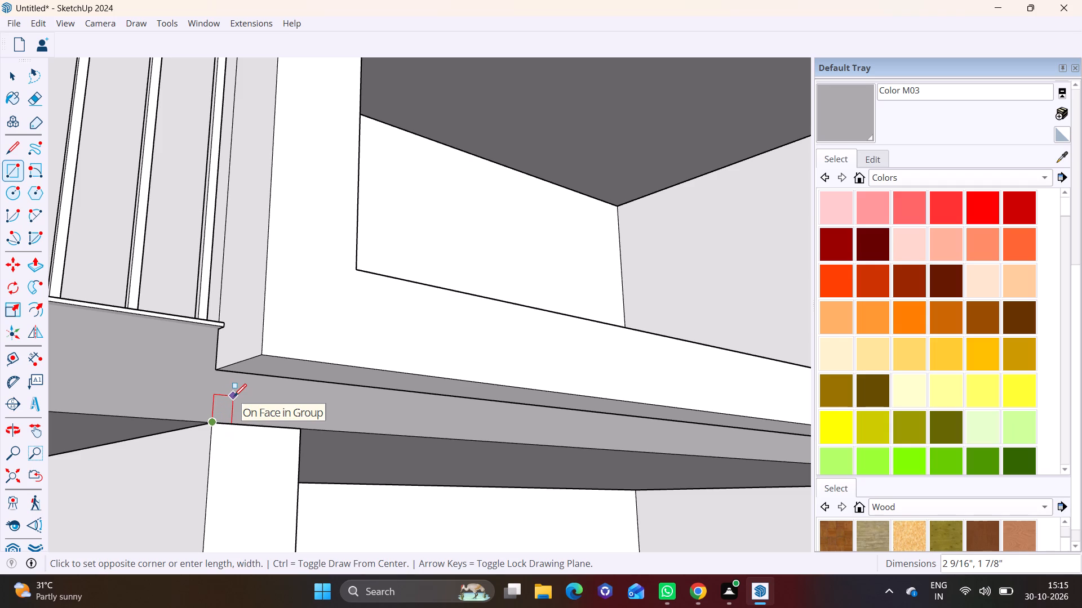
pyautogui.scroll(-5, 352, 406)
pyautogui.moveTo(561, 426); pyautogui.dragTo(539, 426, button='middle')
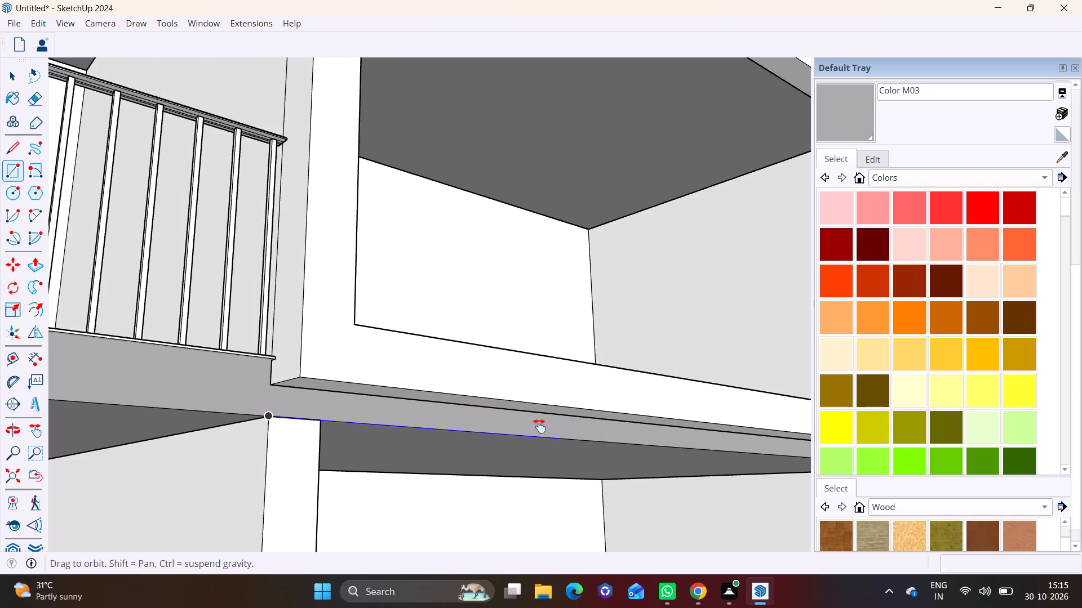
pyautogui.moveTo(539, 426); pyautogui.dragTo(26, 448, button='middle')
pyautogui.moveTo(624, 473); pyautogui.dragTo(108, 506, button='middle')
pyautogui.scroll(9, 143, 511)
pyautogui.scroll(-4, 423, 442)
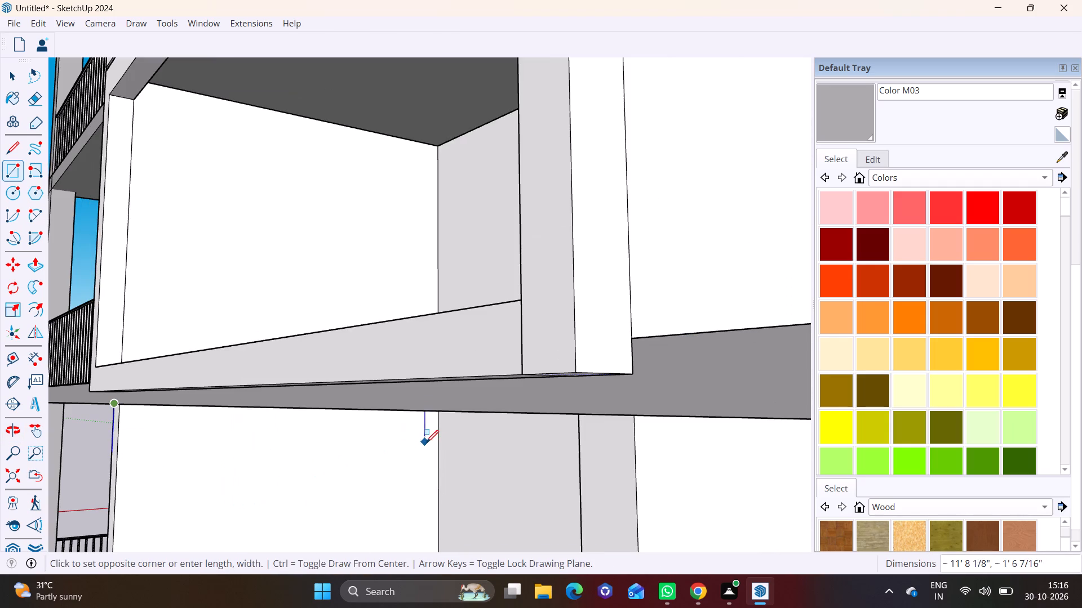
pyautogui.scroll(2, 579, 401)
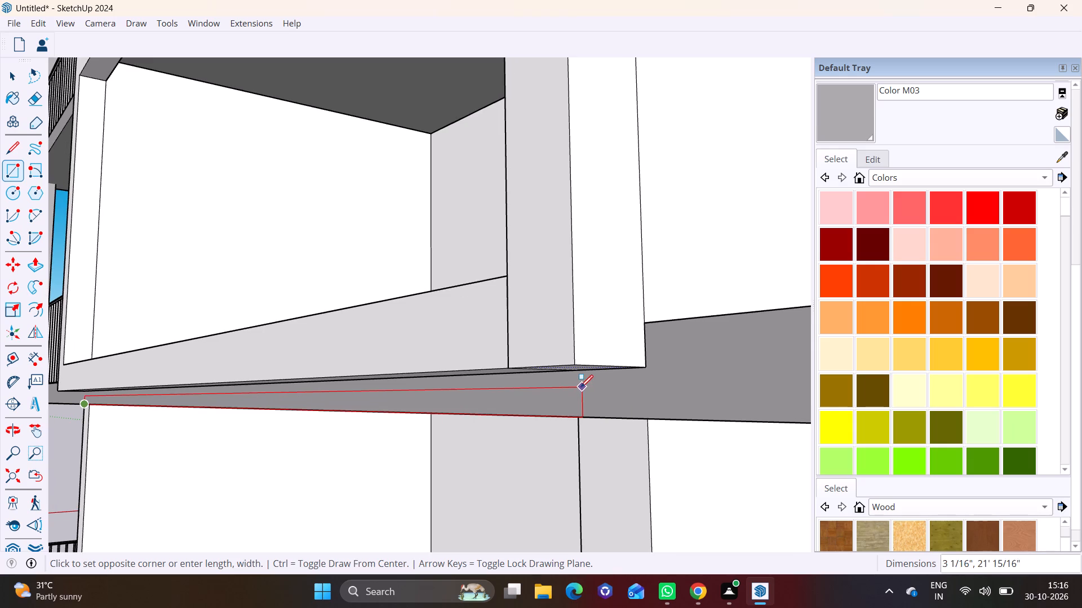
pyautogui.moveTo(632, 397); pyautogui.dragTo(667, 387, button='middle')
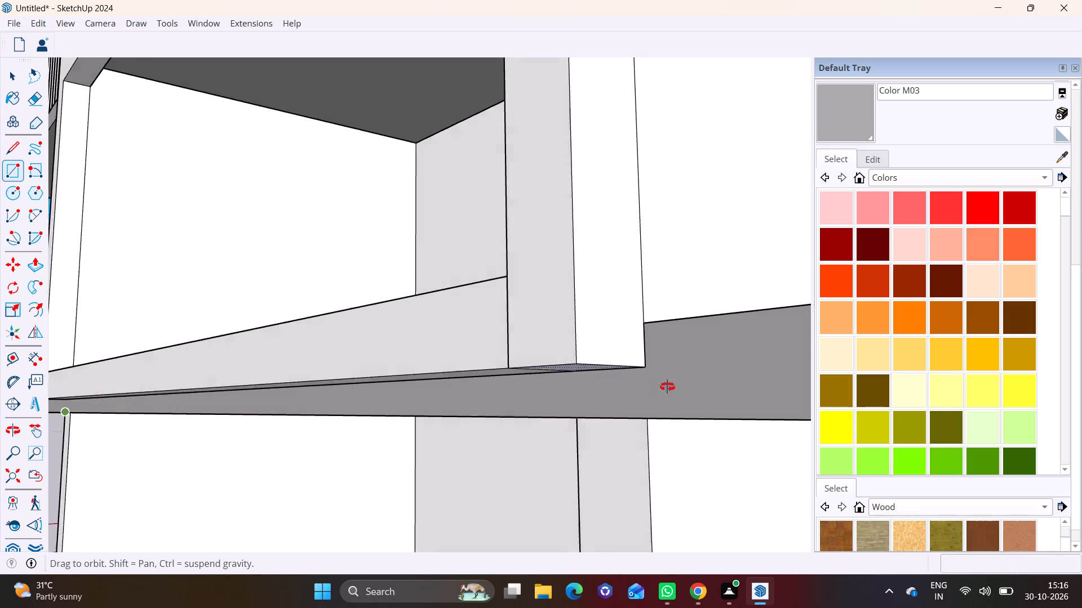
pyautogui.moveTo(667, 387); pyautogui.dragTo(776, 383, button='middle')
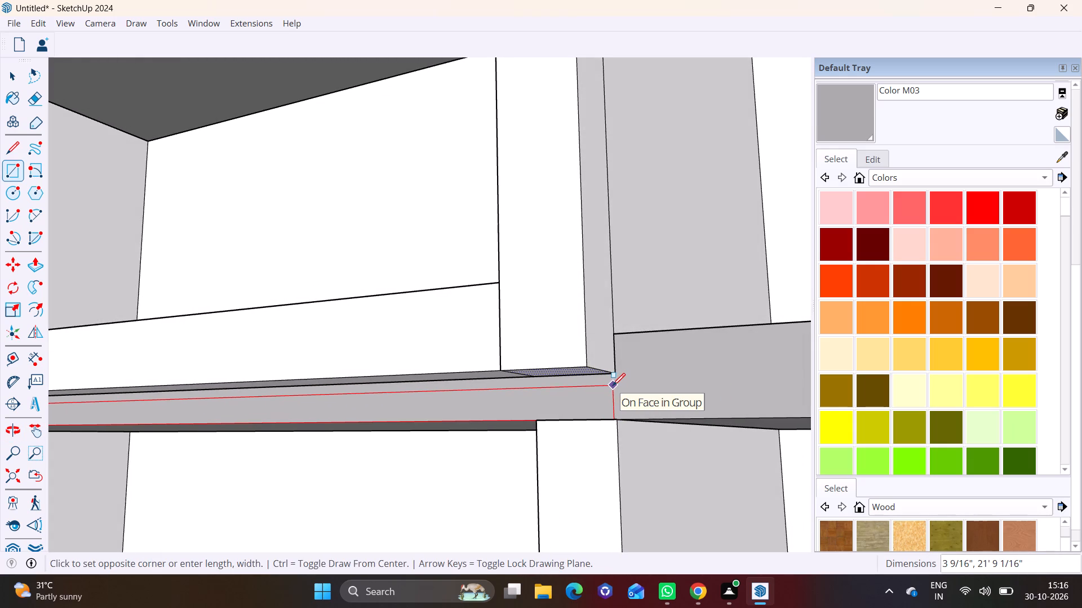
pyautogui.click(614, 388)
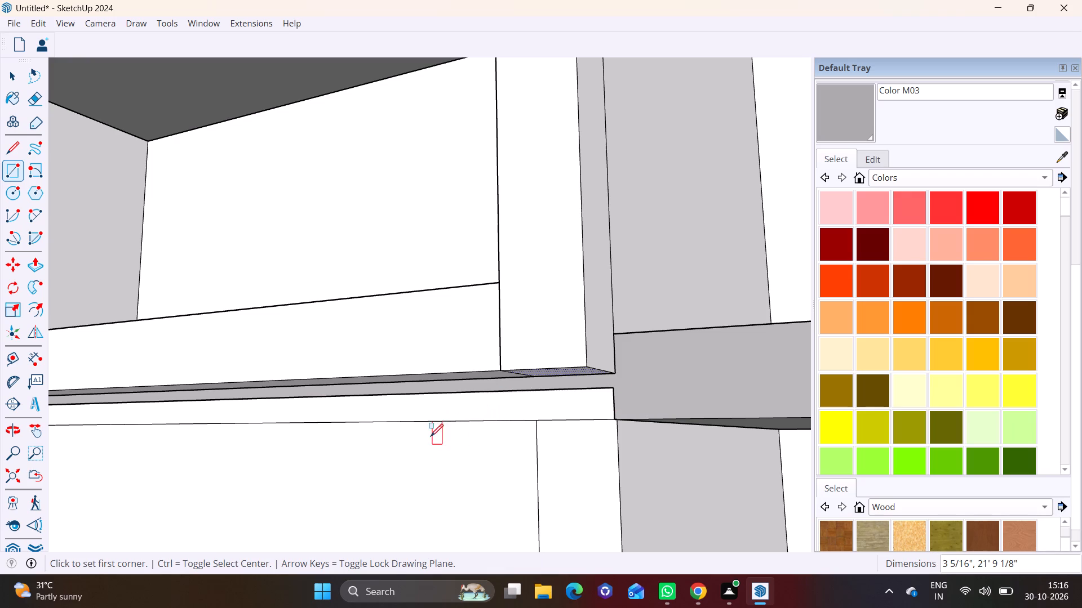
# Delete the stray face closing off the bay opening below the new strip.
pyautogui.press('space')
pyautogui.click(430, 448)
pyautogui.press('Home')
pyautogui.press('Delete')
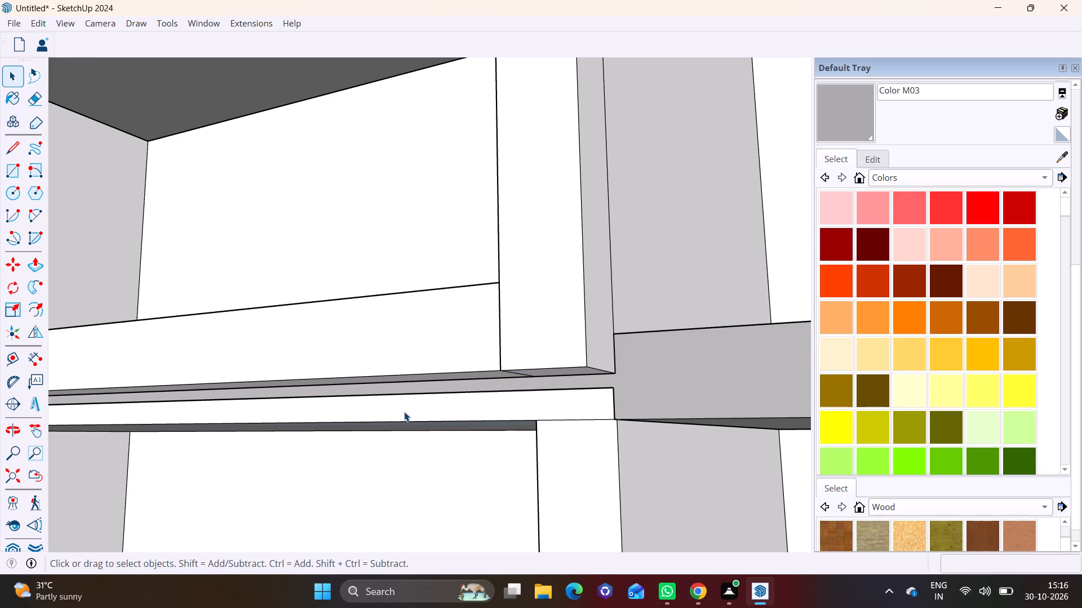
# Push/pull the new slab-edge strip outward to the front of the frame above.
pyautogui.click(404, 410)
pyautogui.moveTo(410, 412); pyautogui.dragTo(271, 486, button='middle')
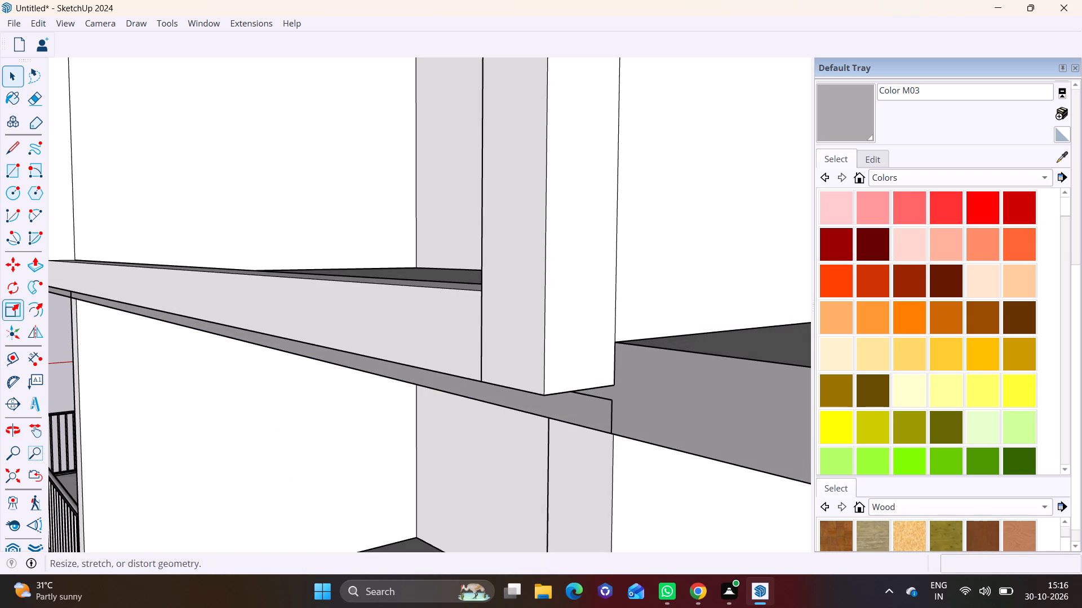
pyautogui.click(26, 266)
pyautogui.click(575, 405)
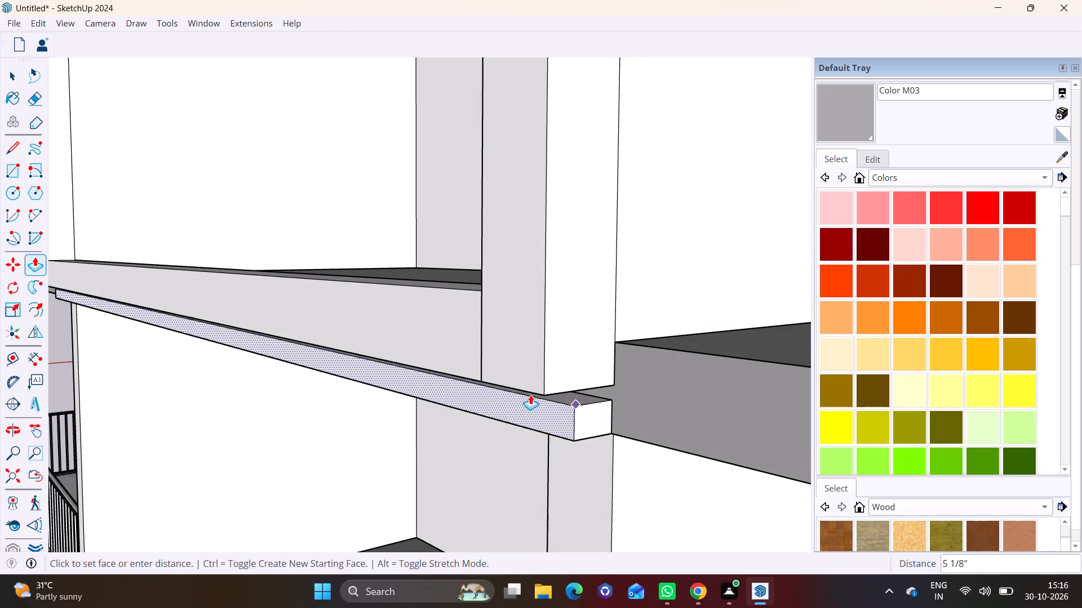
pyautogui.click(528, 388)
# Push/pull the underside square at the strip's railing-side end down about 10' 2 15/16" to the next slab, forming a post.
pyautogui.scroll(-5, 462, 390)
pyautogui.moveTo(379, 394); pyautogui.dragTo(477, 236, button='middle')
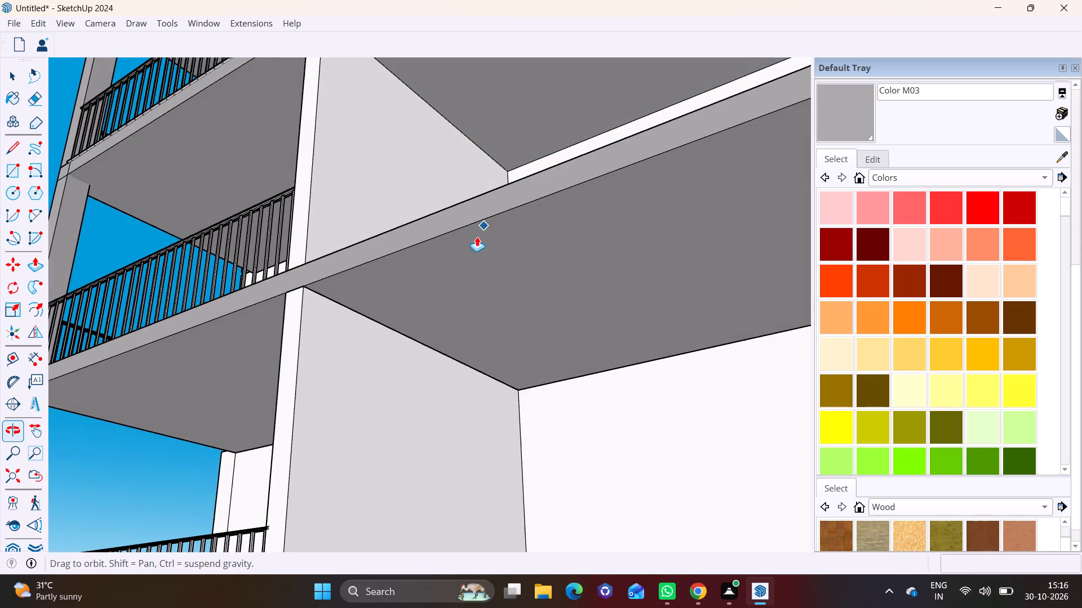
pyautogui.keyDown('shift'); pyautogui.moveTo(371, 178); pyautogui.dragTo(216, 471, button='middle'); pyautogui.keyUp('shift')
pyautogui.scroll(6, 188, 343)
pyautogui.moveTo(187, 249); pyautogui.dragTo(298, 240, button='middle')
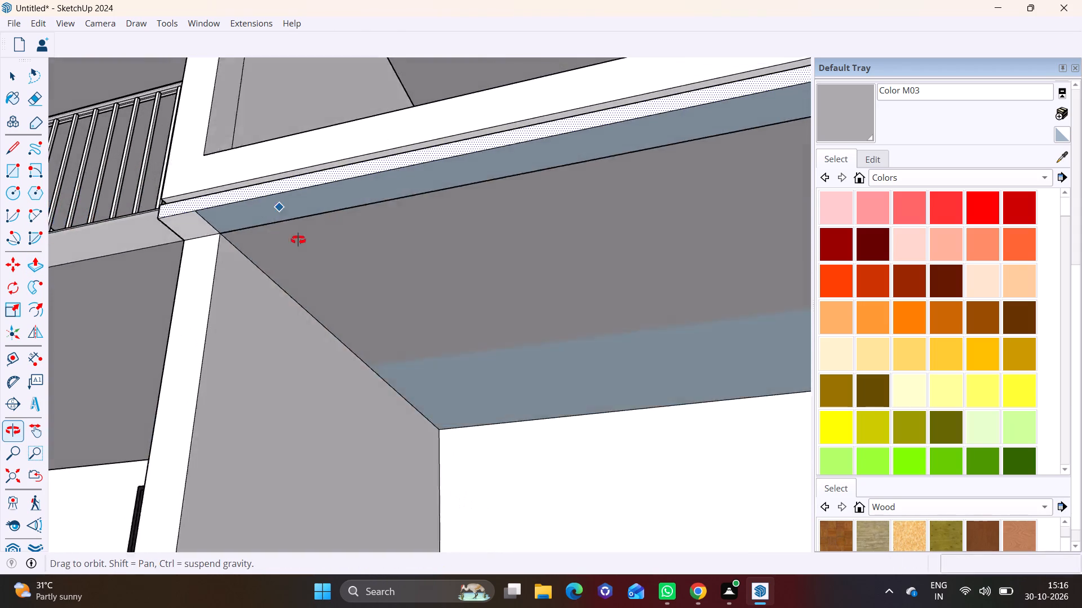
pyautogui.moveTo(298, 240); pyautogui.dragTo(331, 243, button='middle')
pyautogui.press('space')
pyautogui.click(239, 221)
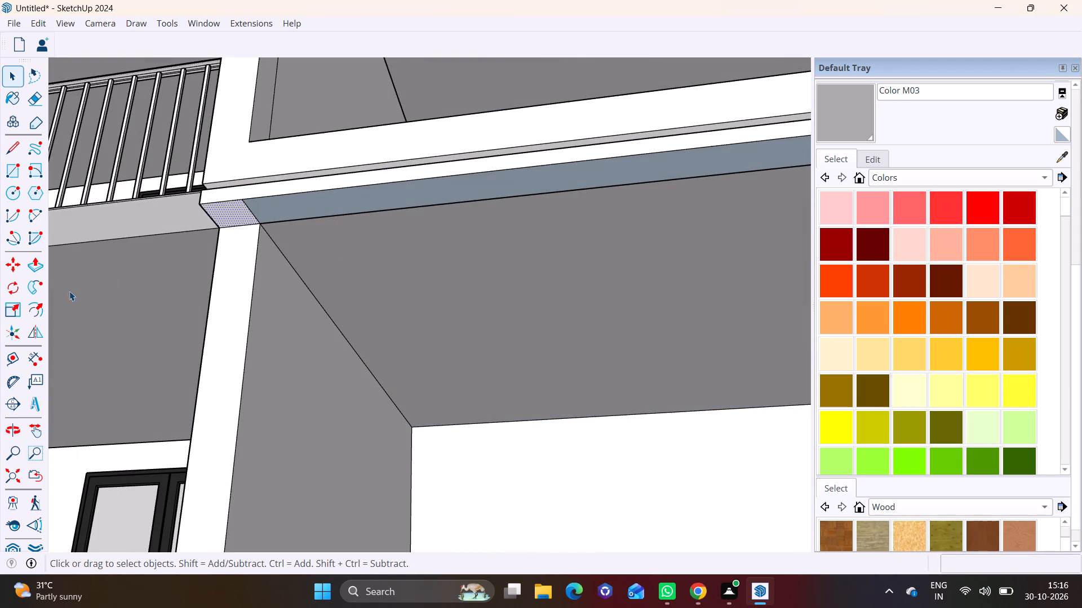
pyautogui.click(34, 265)
pyautogui.click(233, 211)
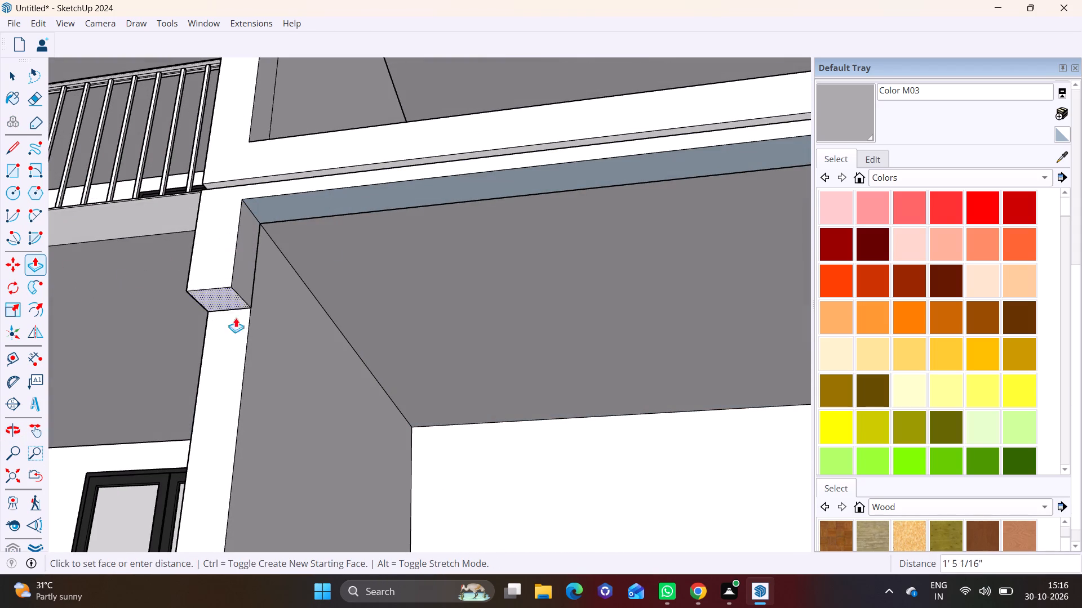
pyautogui.scroll(-10, 246, 512)
pyautogui.keyDown('shift'); pyautogui.moveTo(269, 489); pyautogui.dragTo(289, 306, button='middle'); pyautogui.keyUp('shift')
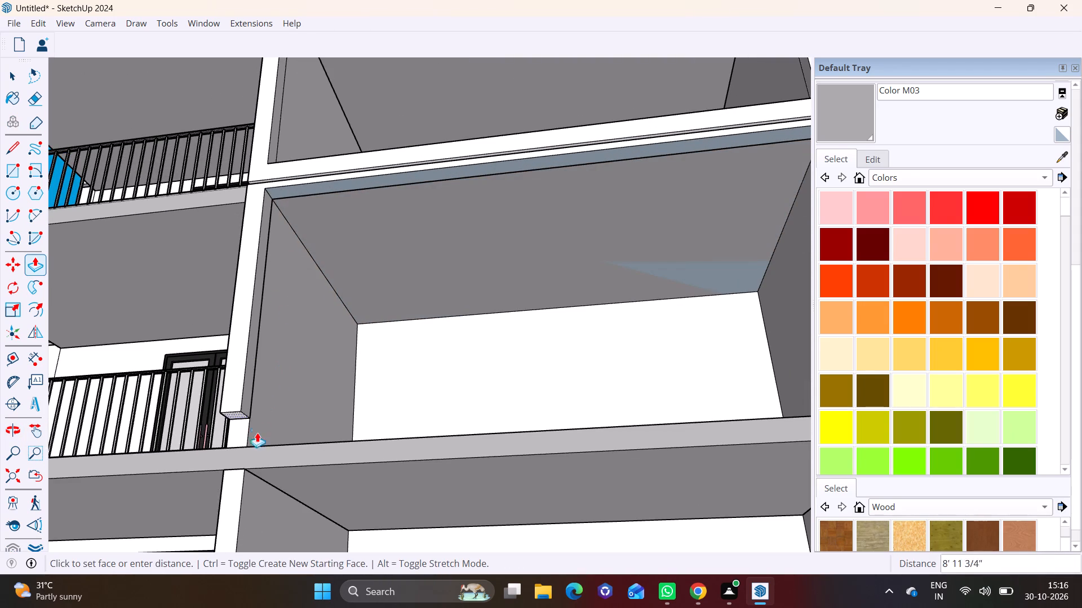
pyautogui.click(252, 452)
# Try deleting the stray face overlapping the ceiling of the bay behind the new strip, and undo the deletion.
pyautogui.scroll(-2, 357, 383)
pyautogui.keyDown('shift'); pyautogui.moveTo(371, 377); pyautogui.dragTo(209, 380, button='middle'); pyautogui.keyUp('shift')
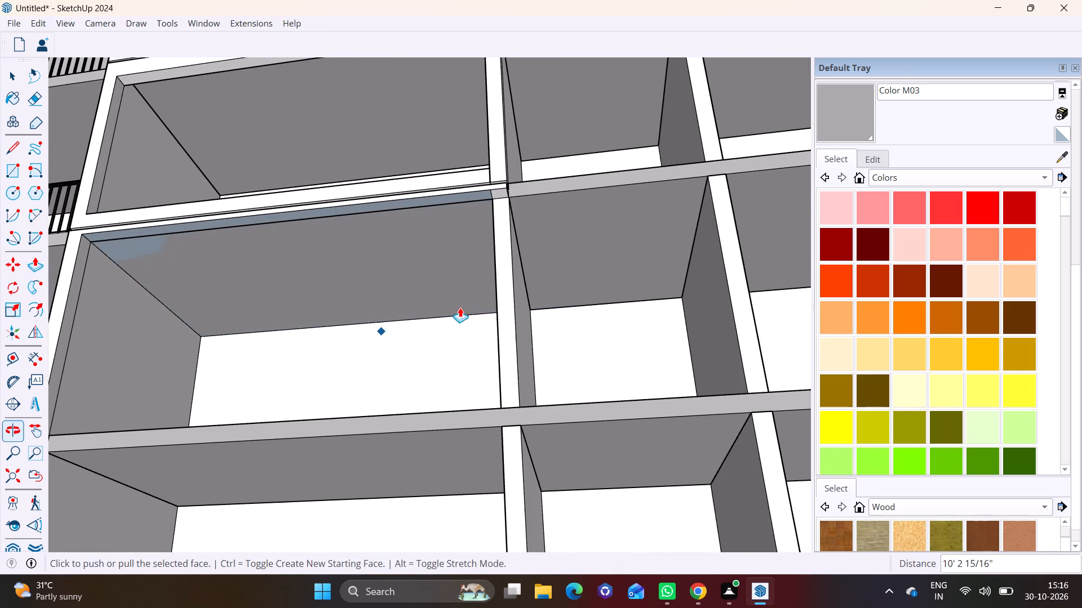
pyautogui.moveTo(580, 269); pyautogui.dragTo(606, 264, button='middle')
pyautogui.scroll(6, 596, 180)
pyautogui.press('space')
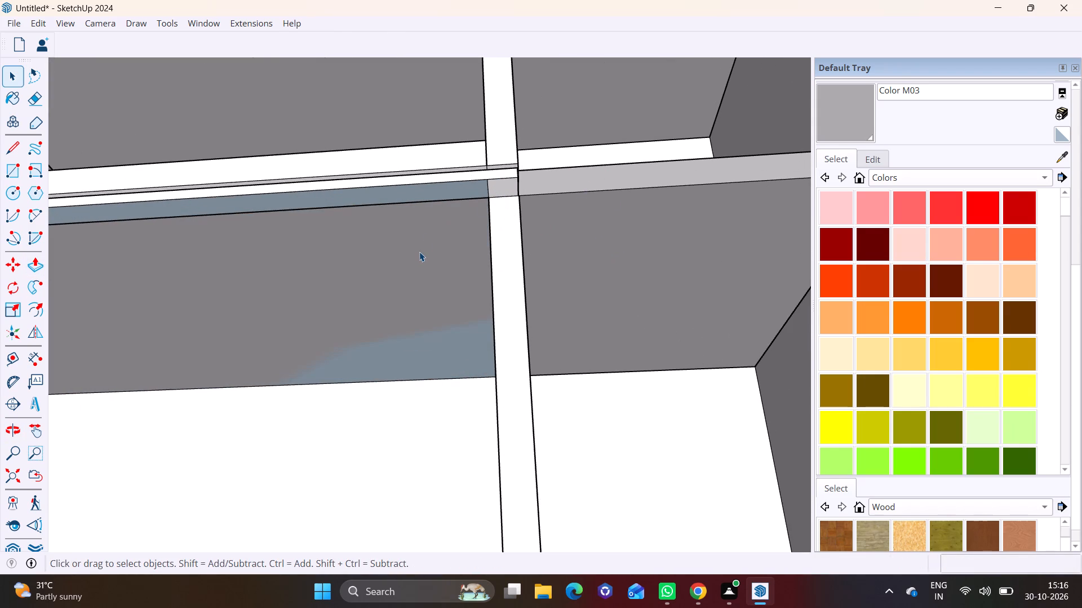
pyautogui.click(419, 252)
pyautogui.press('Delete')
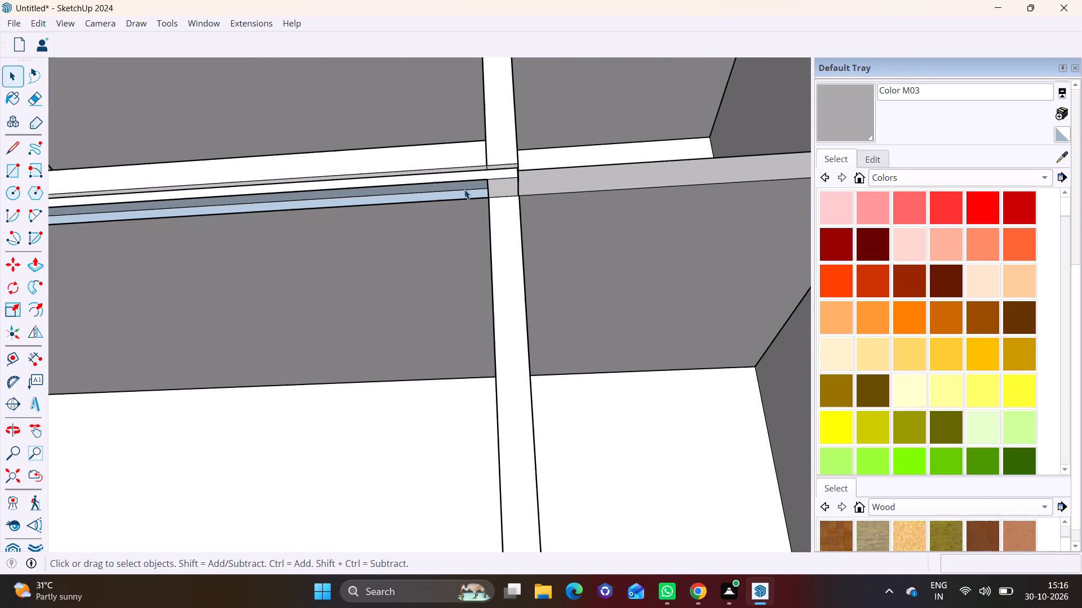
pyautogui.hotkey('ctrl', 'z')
# Push/pull the underside square at the strip's end away from the railings down about 10' 3" to the next slab, forming the second post.
pyautogui.click(506, 186)
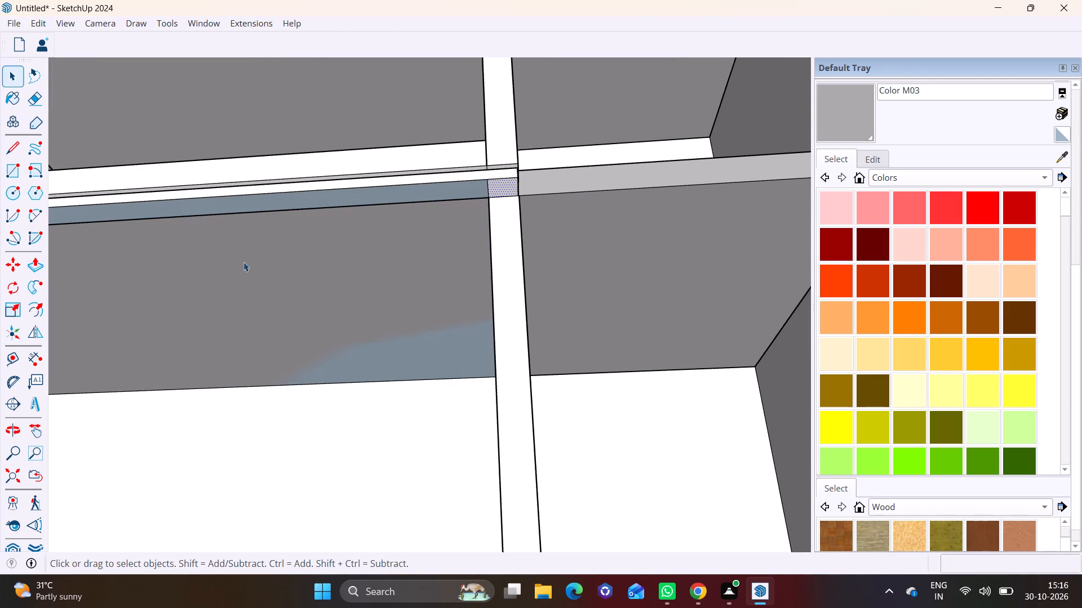
pyautogui.click(38, 267)
pyautogui.click(509, 180)
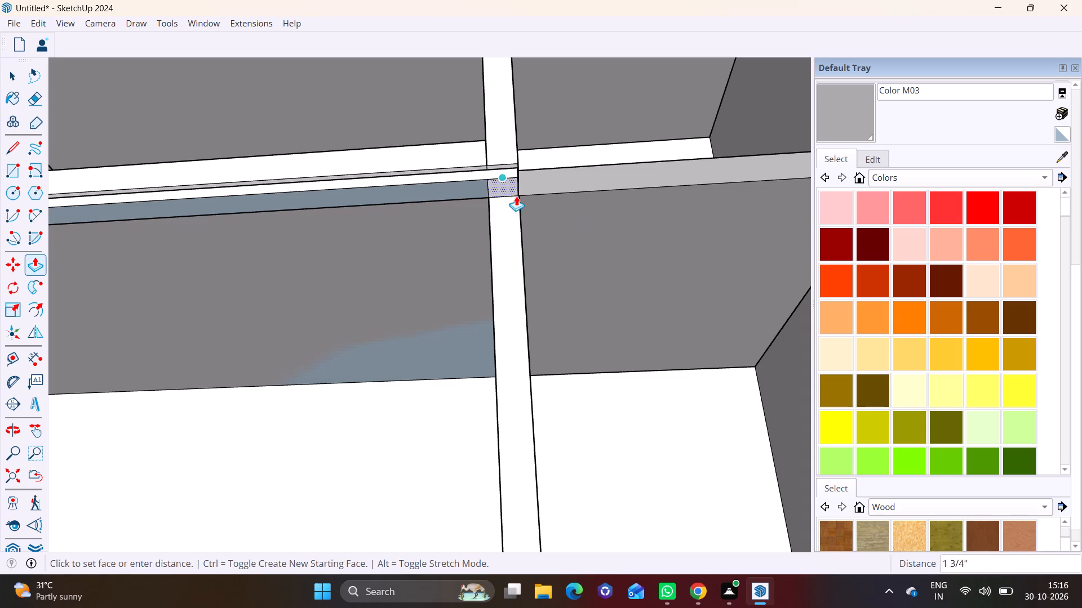
pyautogui.scroll(-4, 523, 442)
pyautogui.keyDown('shift'); pyautogui.moveTo(525, 466); pyautogui.dragTo(553, 243, button='middle'); pyautogui.keyUp('shift')
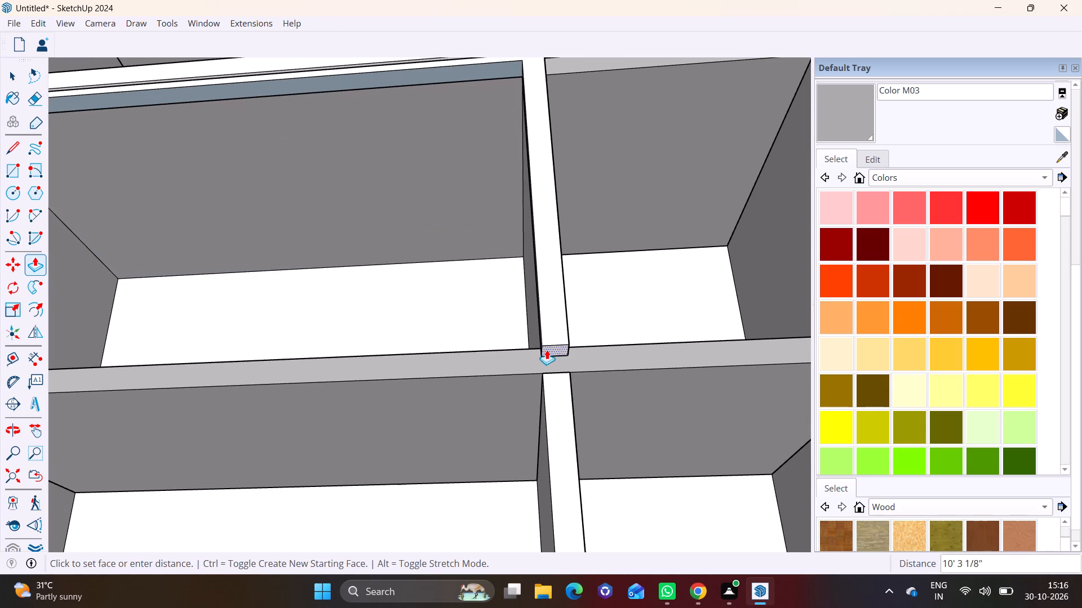
pyautogui.click(542, 347)
# Draw a line about 9 1/4" long across the inner face of the railing-side post, just above its base.
pyautogui.moveTo(496, 345); pyautogui.dragTo(349, 417, button='middle')
pyautogui.keyDown('shift'); pyautogui.moveTo(248, 339); pyautogui.dragTo(730, 273, button='middle'); pyautogui.keyUp('shift')
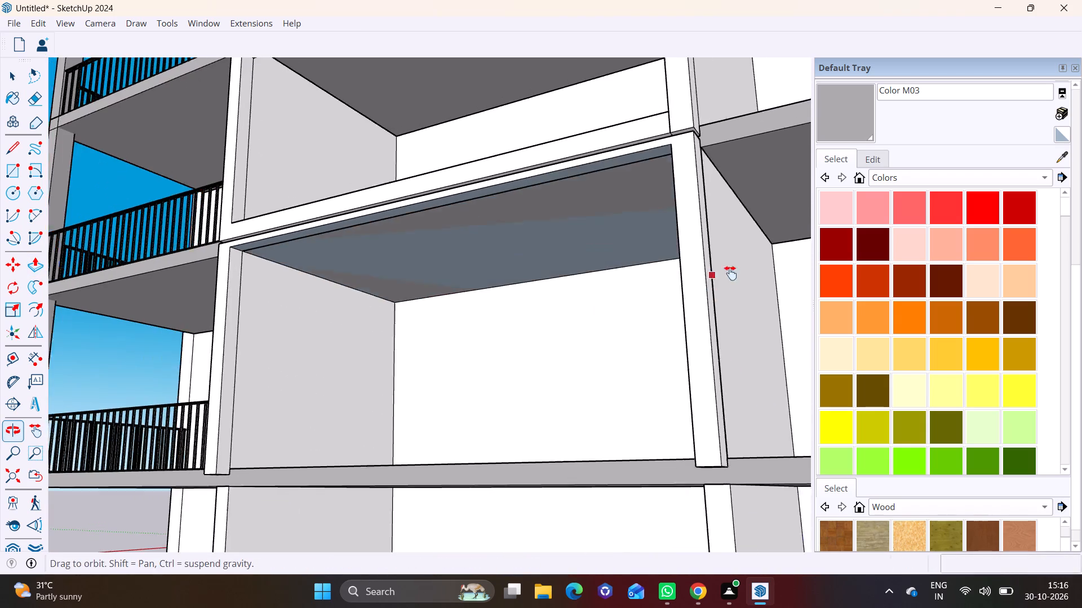
pyautogui.keyDown('shift'); pyautogui.moveTo(730, 273); pyautogui.dragTo(731, 273, button='middle'); pyautogui.keyUp('shift')
pyautogui.scroll(5, 319, 375)
pyautogui.keyDown('shift'); pyautogui.moveTo(237, 419); pyautogui.dragTo(295, 302, button='middle'); pyautogui.keyUp('shift')
pyautogui.moveTo(290, 357); pyautogui.dragTo(188, 395, button='middle')
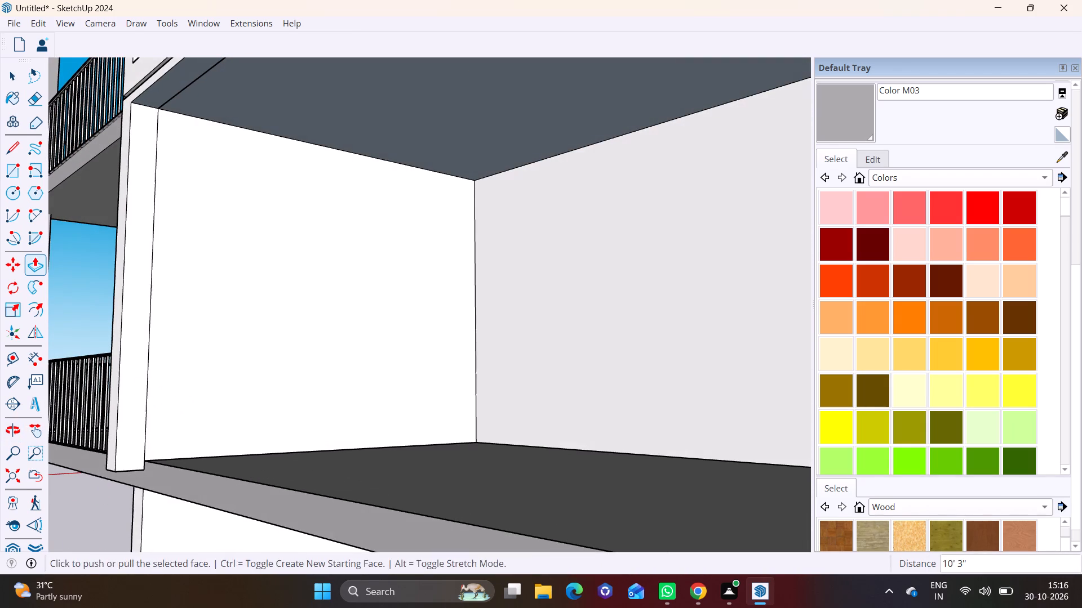
pyautogui.click(11, 149)
pyautogui.keyDown('shift'); pyautogui.moveTo(145, 398); pyautogui.dragTo(217, 366, button='middle'); pyautogui.keyUp('shift')
pyautogui.scroll(5, 213, 430)
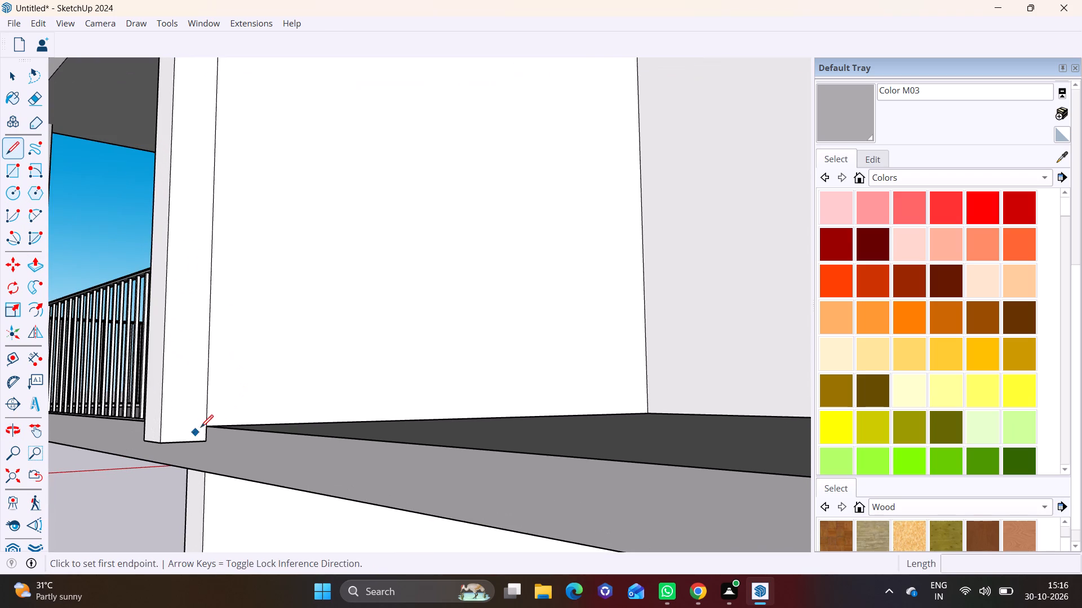
pyautogui.click(205, 408)
pyautogui.click(161, 413)
pyautogui.press('space')
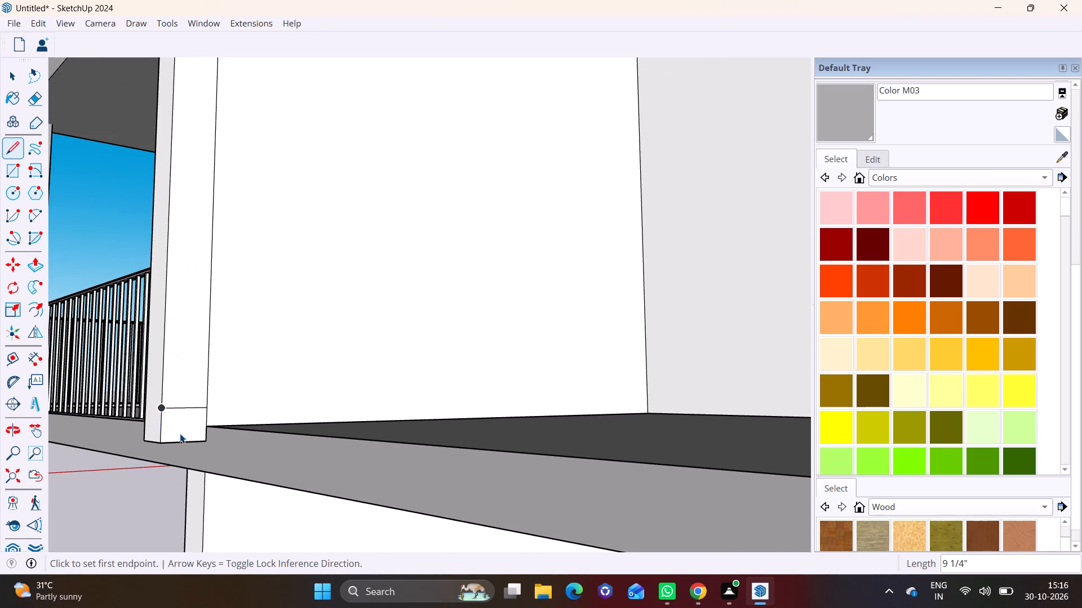
# Push/pull the small rectangle at the railing-side post's base across the bay to the opposite post, forming the frame's bottom rail.
pyautogui.click(182, 432)
pyautogui.click(33, 254)
pyautogui.click(175, 415)
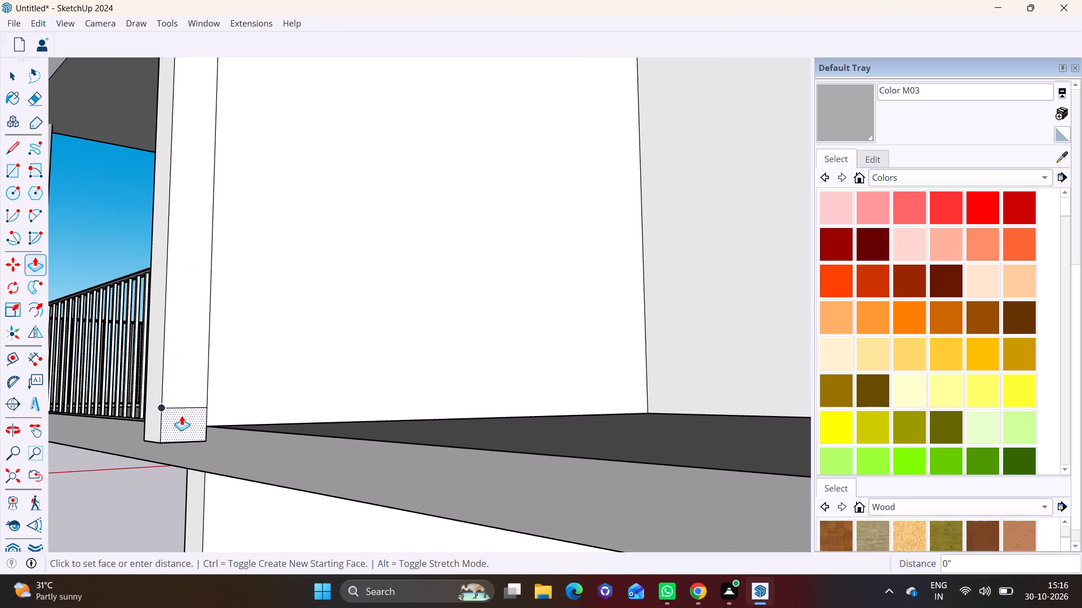
pyautogui.scroll(-11, 502, 422)
pyautogui.keyDown('shift'); pyautogui.moveTo(642, 436); pyautogui.dragTo(227, 382, button='middle'); pyautogui.keyUp('shift')
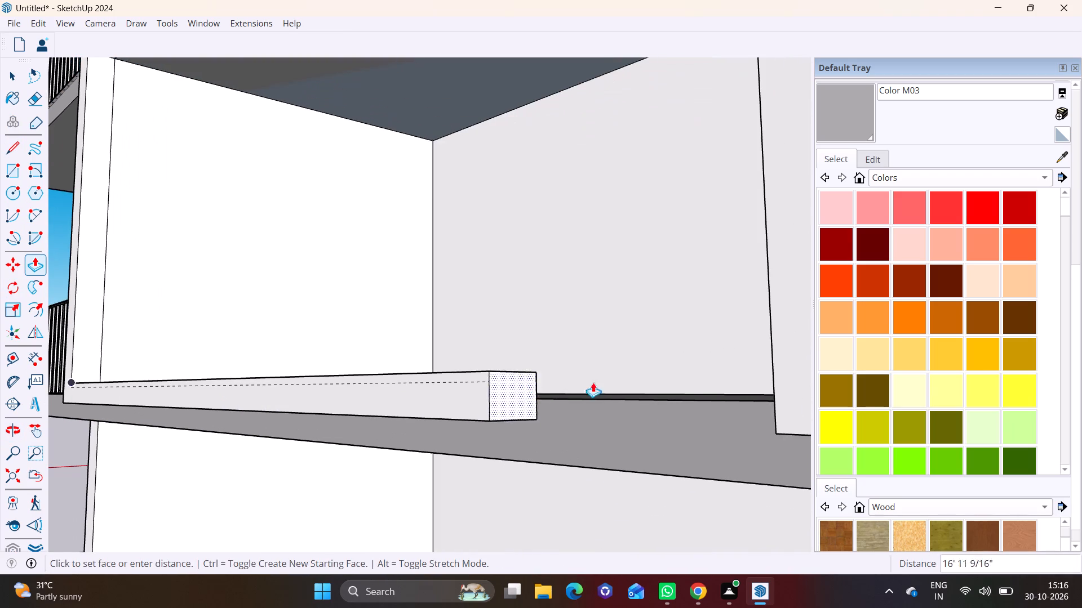
pyautogui.click(781, 371)
pyautogui.scroll(-3, 712, 377)
pyautogui.moveTo(715, 414); pyautogui.dragTo(729, 327, button='middle')
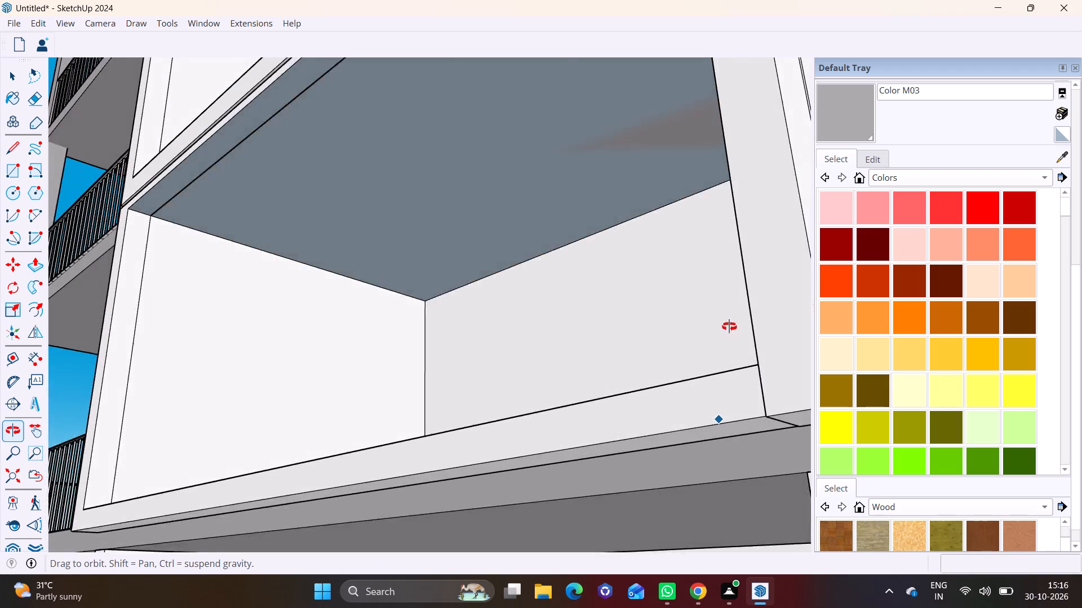
pyautogui.moveTo(729, 327); pyautogui.dragTo(730, 294, button='middle')
pyautogui.moveTo(691, 356); pyautogui.dragTo(748, 466, button='middle')
pyautogui.press('space')
# Draw a rectangle of about 11 5/8" by 20' 2" over the underside of the new frame's top strip, between the two posts.
pyautogui.scroll(-3, 542, 360)
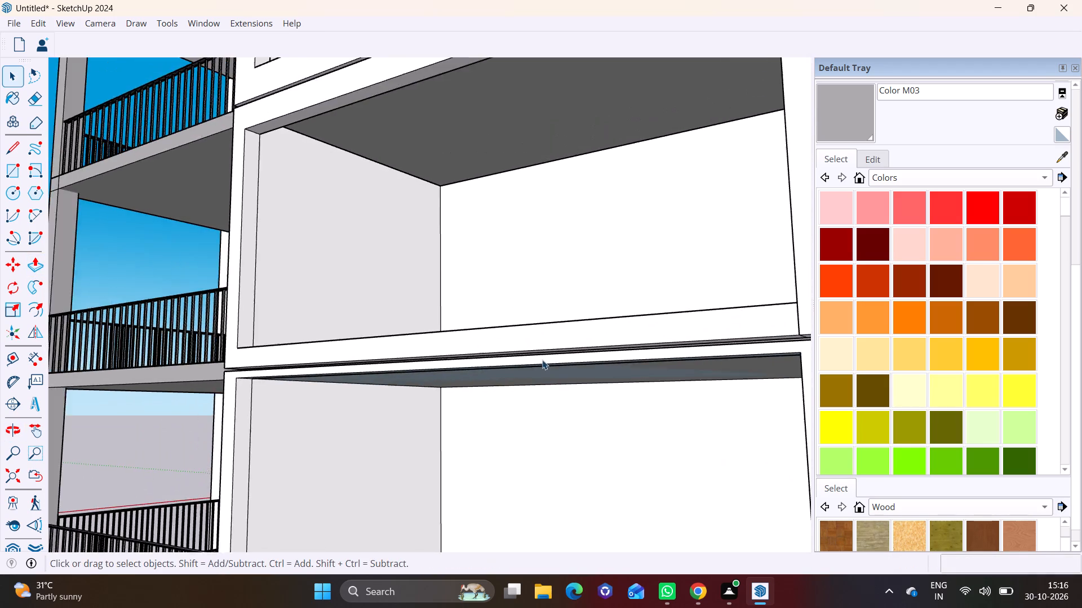
pyautogui.scroll(-3, 542, 360)
pyautogui.keyDown('shift'); pyautogui.moveTo(542, 360); pyautogui.dragTo(462, 292, button='middle'); pyautogui.keyUp('shift')
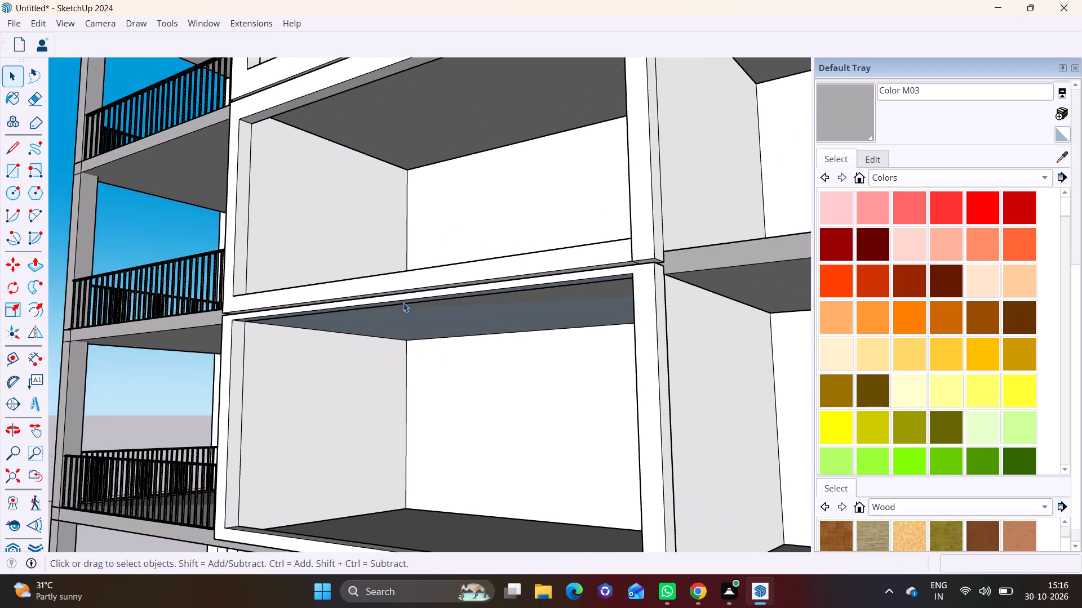
pyautogui.scroll(3, 403, 302)
pyautogui.moveTo(403, 302); pyautogui.dragTo(416, 262, button='middle')
pyautogui.scroll(3, 416, 262)
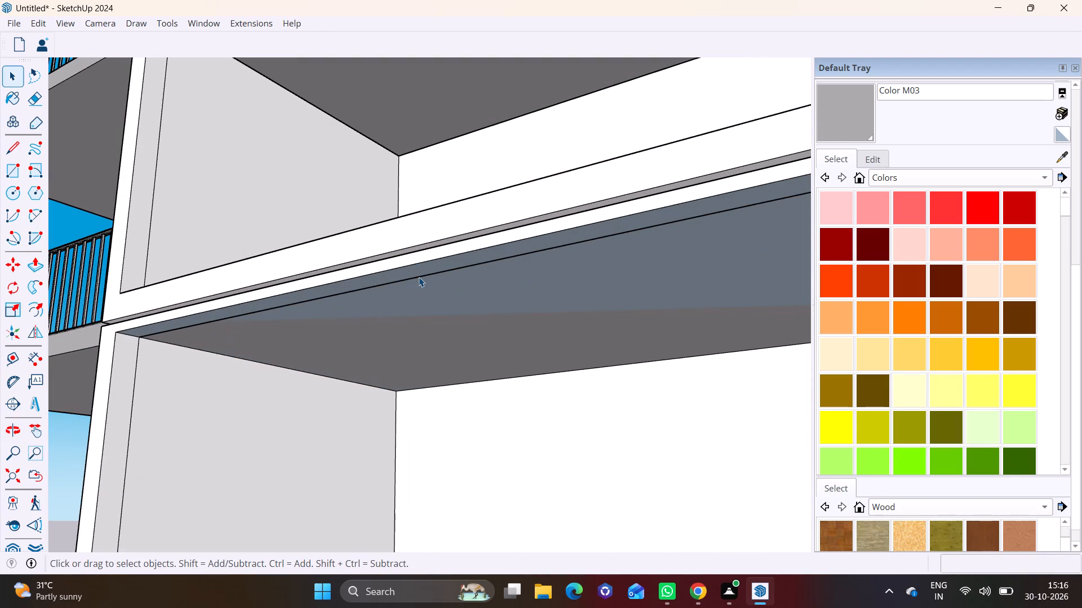
pyautogui.click(422, 272)
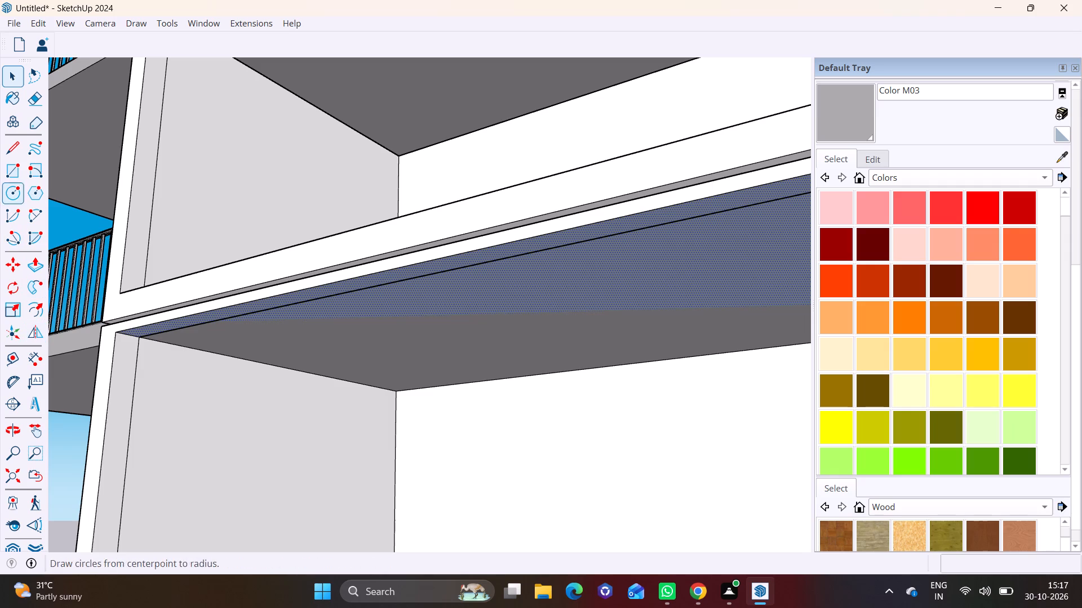
pyautogui.click(12, 175)
pyautogui.moveTo(393, 253); pyautogui.dragTo(657, 272, button='middle')
pyautogui.scroll(3, 260, 320)
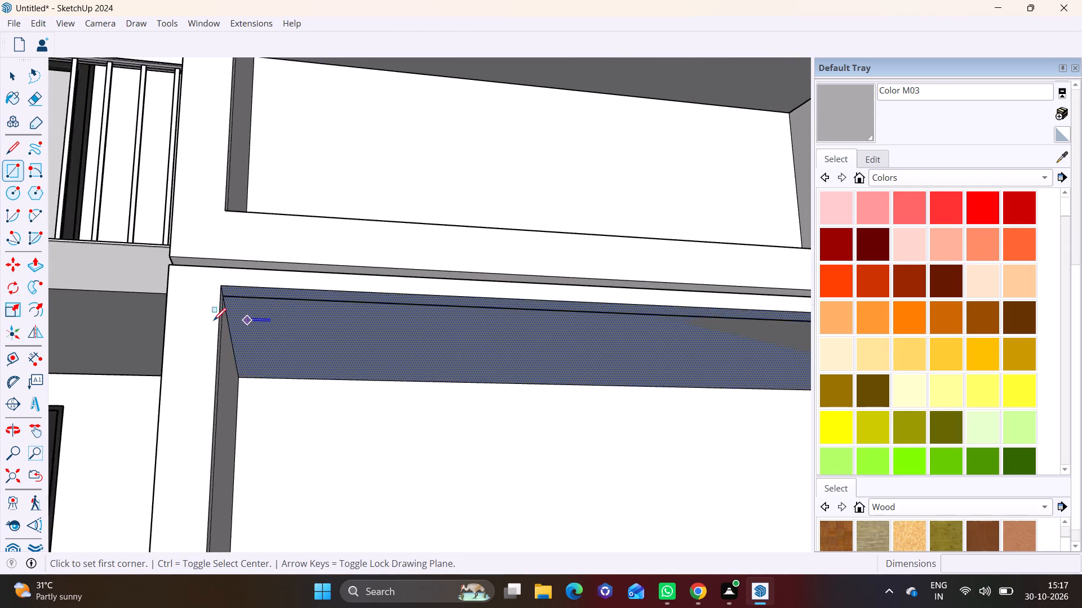
pyautogui.scroll(3, 214, 320)
pyautogui.moveTo(220, 314); pyautogui.dragTo(195, 290, button='middle')
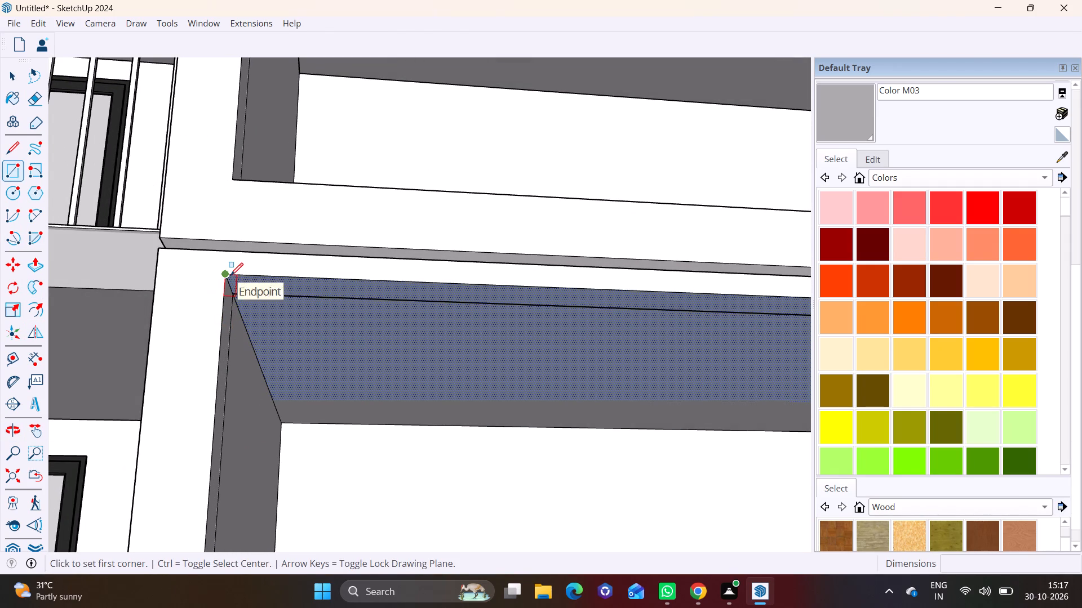
pyautogui.click(230, 275)
pyautogui.scroll(-4, 411, 323)
pyautogui.keyDown('shift'); pyautogui.moveTo(463, 324); pyautogui.dragTo(3, 323, button='middle'); pyautogui.keyUp('shift')
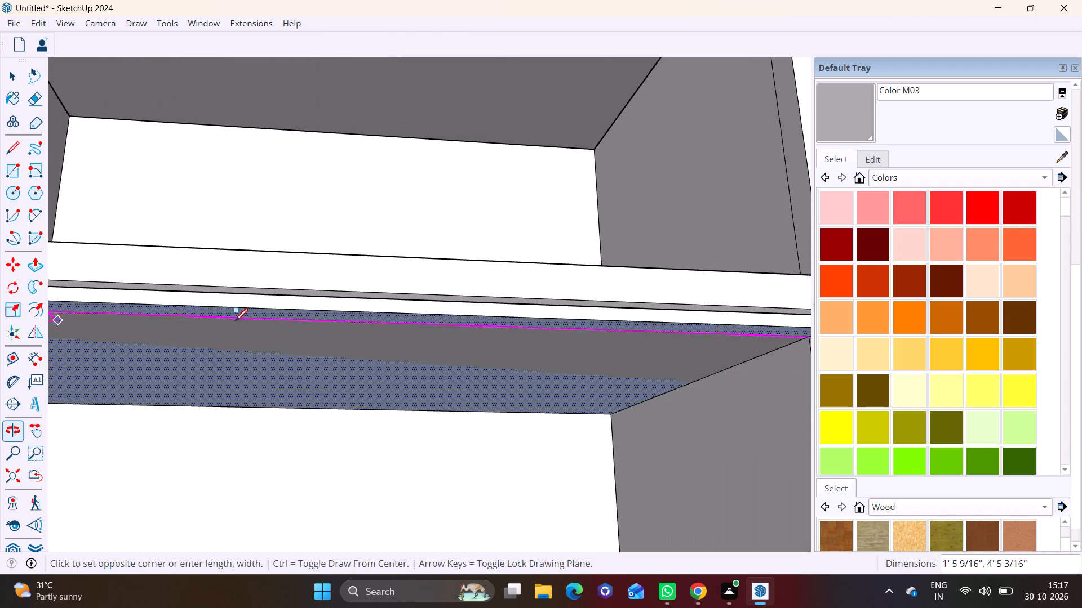
pyautogui.keyDown('shift'); pyautogui.moveTo(623, 320); pyautogui.dragTo(205, 318, button='middle'); pyautogui.keyUp('shift')
pyautogui.scroll(10, 363, 334)
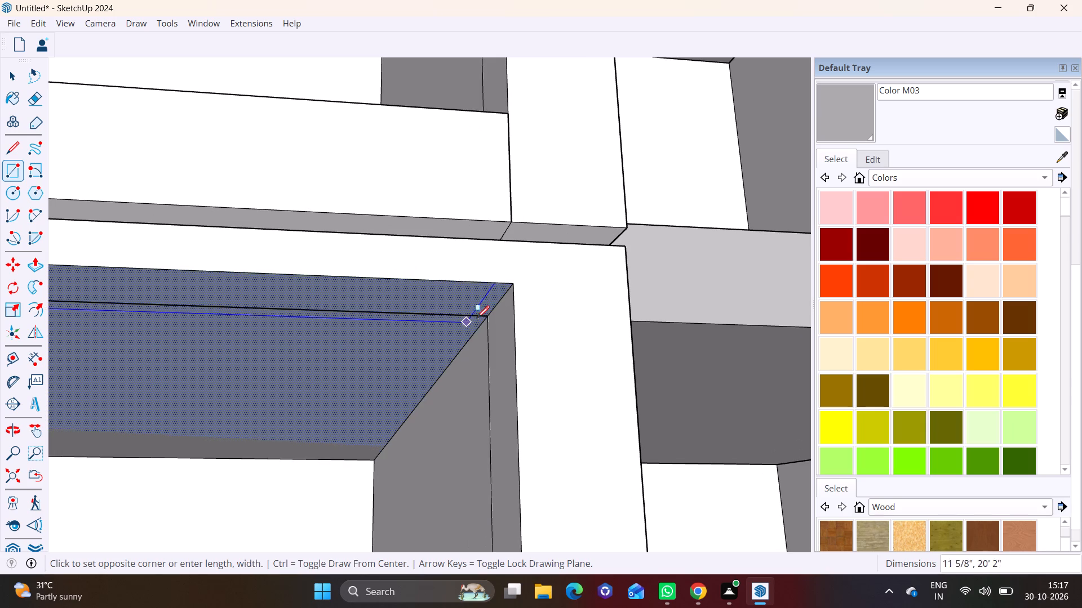
pyautogui.click(489, 318)
# Delete the two stray faces closing off the bay opening below the top strip.
pyautogui.press('space')
pyautogui.click(383, 367)
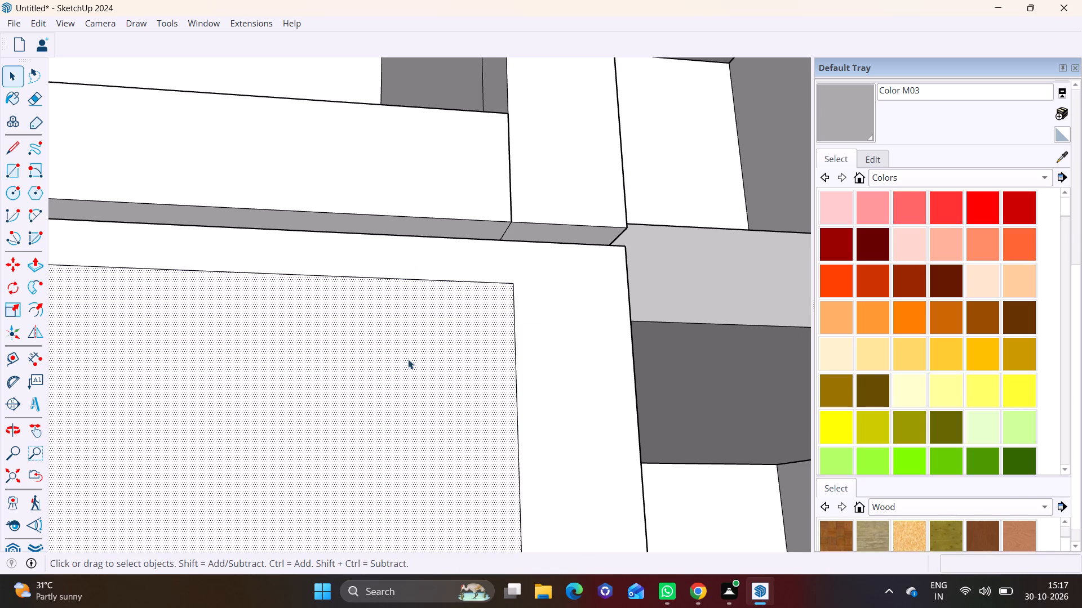
pyautogui.press('Delete')
pyautogui.click(398, 296)
pyautogui.click(359, 392)
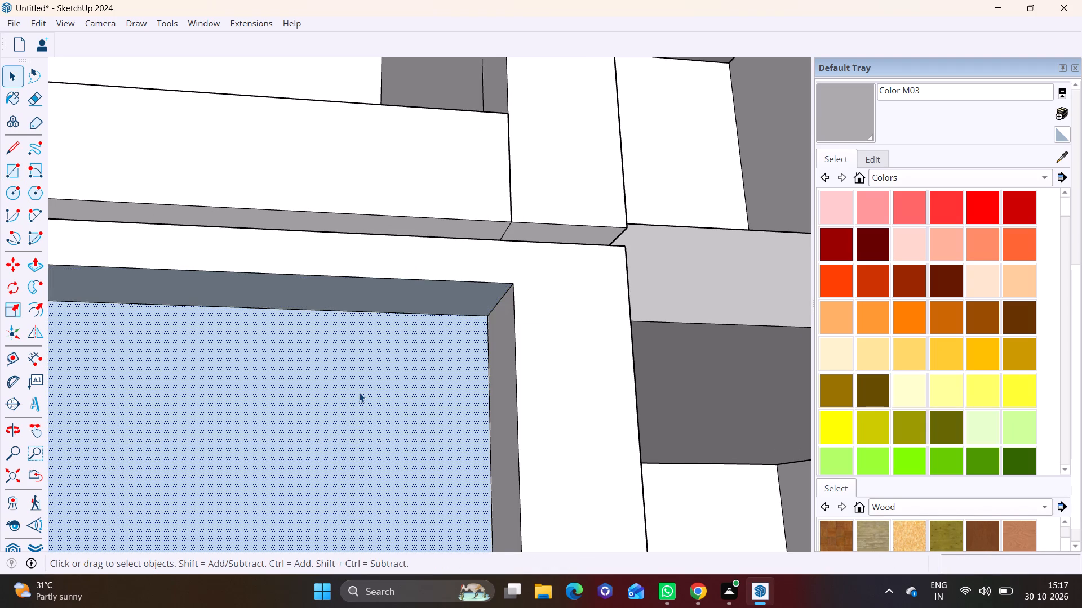
pyautogui.press('Delete')
# Push/pull the underside of the new frame's top strip down about 4 1/16".
pyautogui.click(314, 296)
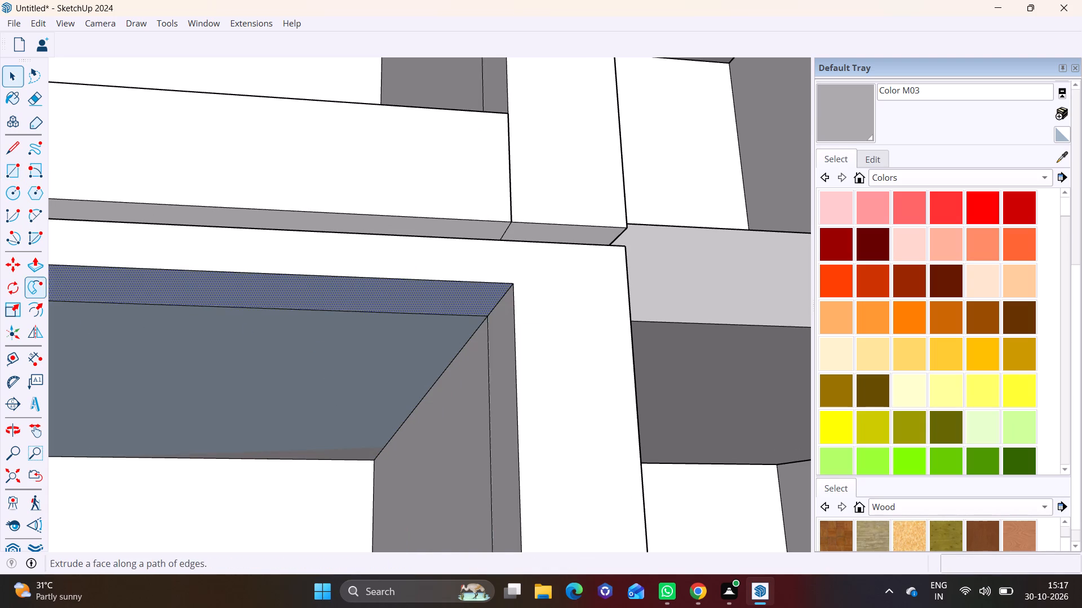
pyautogui.click(28, 263)
pyautogui.click(302, 288)
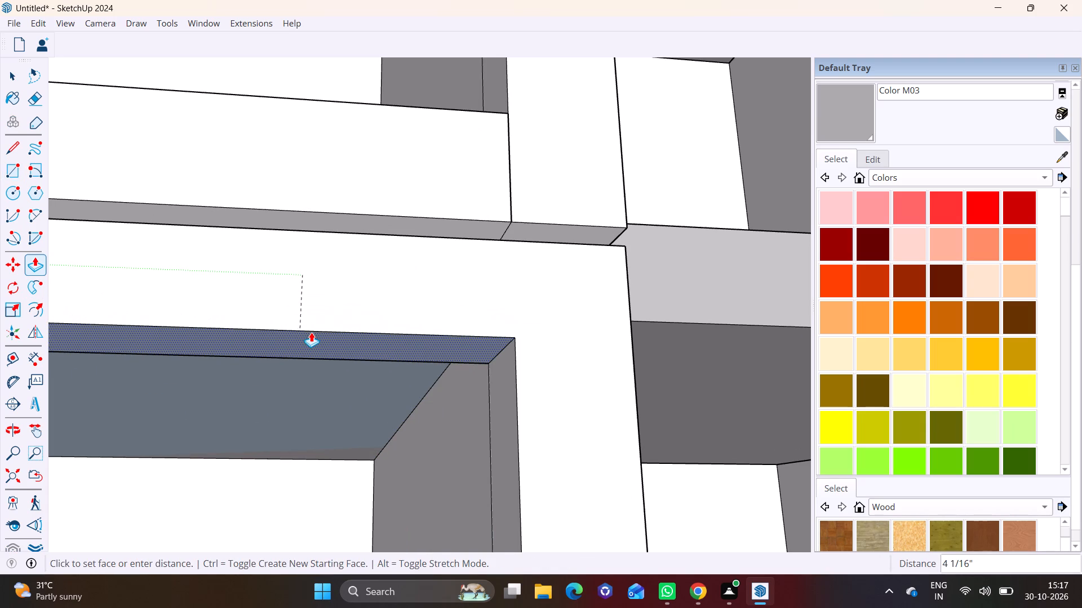
pyautogui.click(309, 332)
# Erase the vertical seam edge where the bottom rail of the frame above meets its post away from the railings.
pyautogui.scroll(-16, 469, 347)
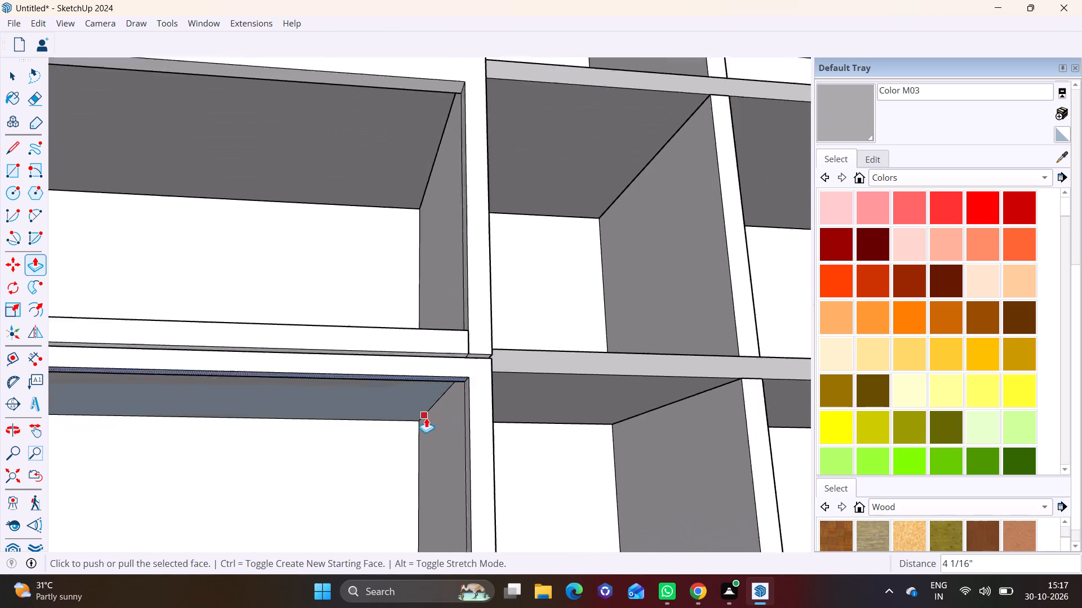
pyautogui.scroll(-6, 426, 418)
pyautogui.moveTo(368, 399); pyautogui.dragTo(320, 431, button='middle')
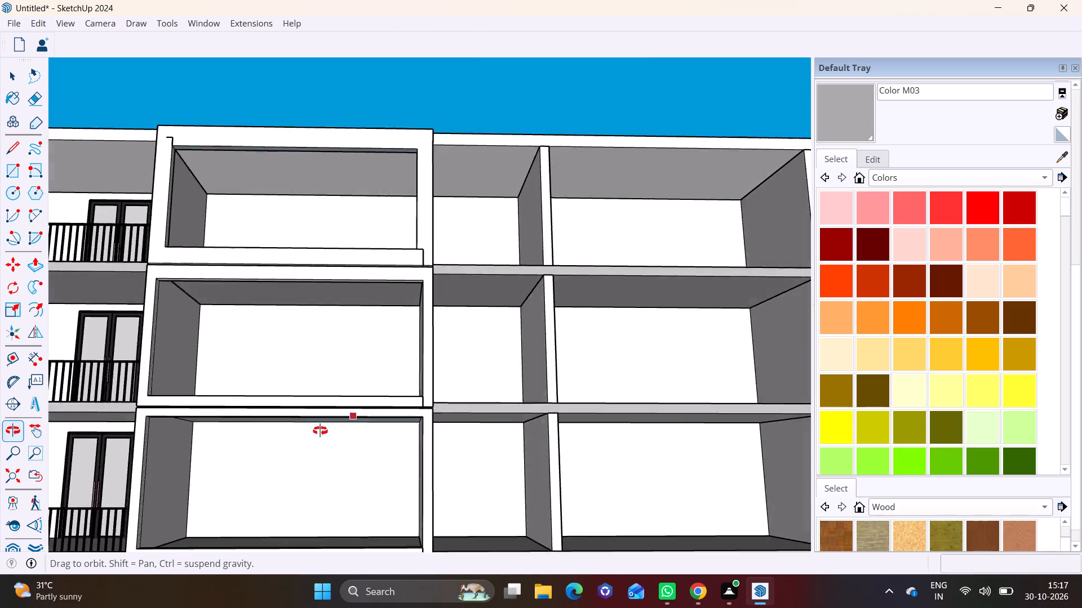
pyautogui.moveTo(320, 431); pyautogui.dragTo(256, 468, button='middle')
pyautogui.scroll(4, 256, 468)
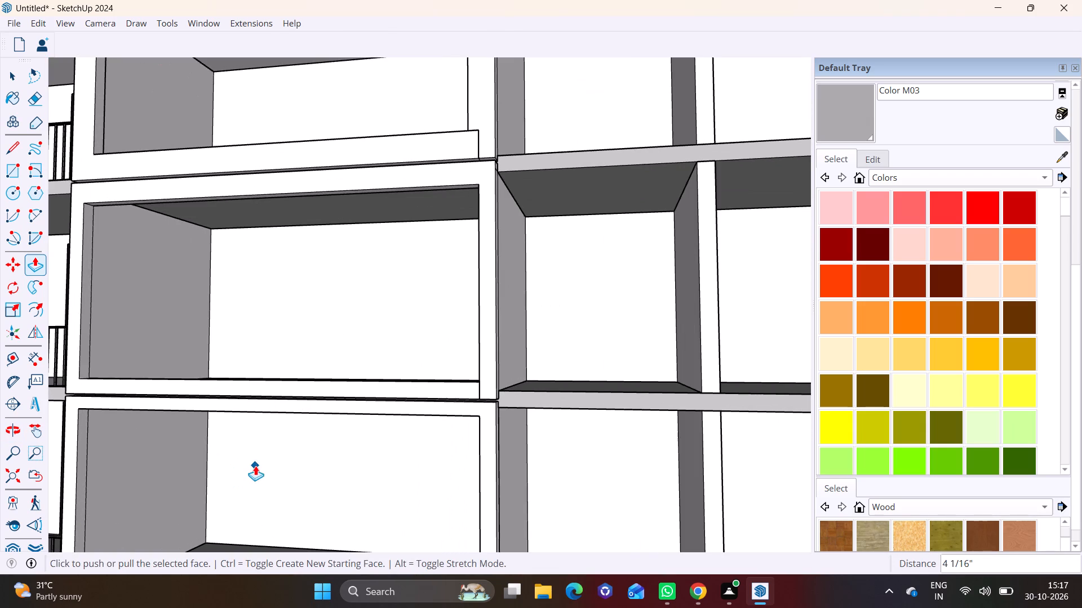
pyautogui.keyDown('shift'); pyautogui.moveTo(243, 458); pyautogui.dragTo(268, 376, button='middle'); pyautogui.keyUp('shift')
pyautogui.scroll(10, 563, 276)
pyautogui.press('space')
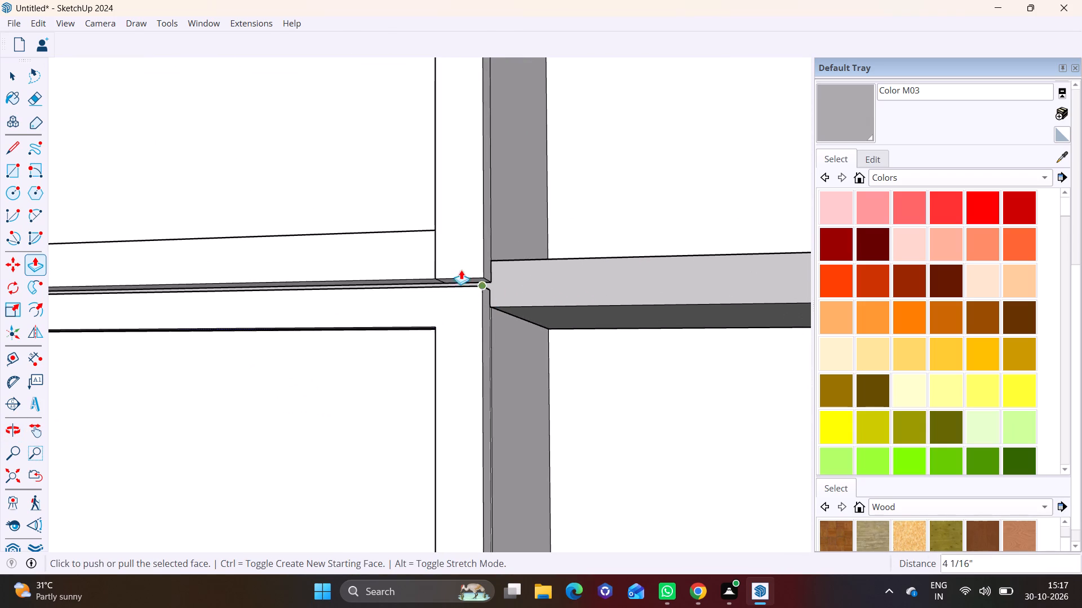
pyautogui.click(436, 252)
pyautogui.rightClick(436, 252)
pyautogui.click(460, 275)
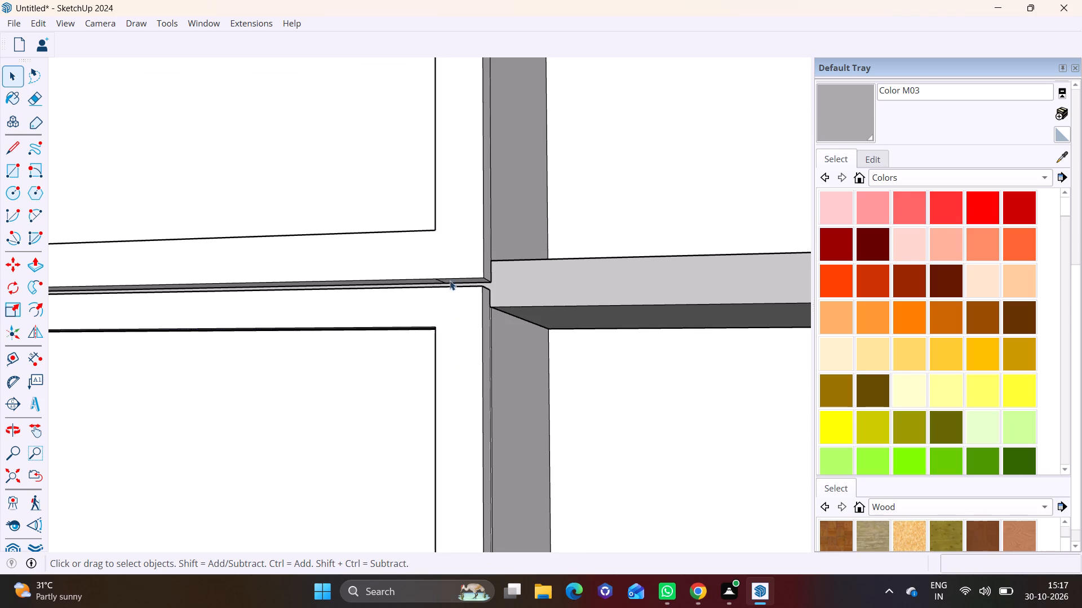
# Push/pull the underside of the new frame's post away from the railings up about 1/16", flush with the bottom rail's underside.
pyautogui.scroll(-11, 403, 288)
pyautogui.keyDown('shift'); pyautogui.moveTo(342, 378); pyautogui.dragTo(476, 199, button='middle'); pyautogui.keyUp('shift')
pyautogui.scroll(4, 562, 301)
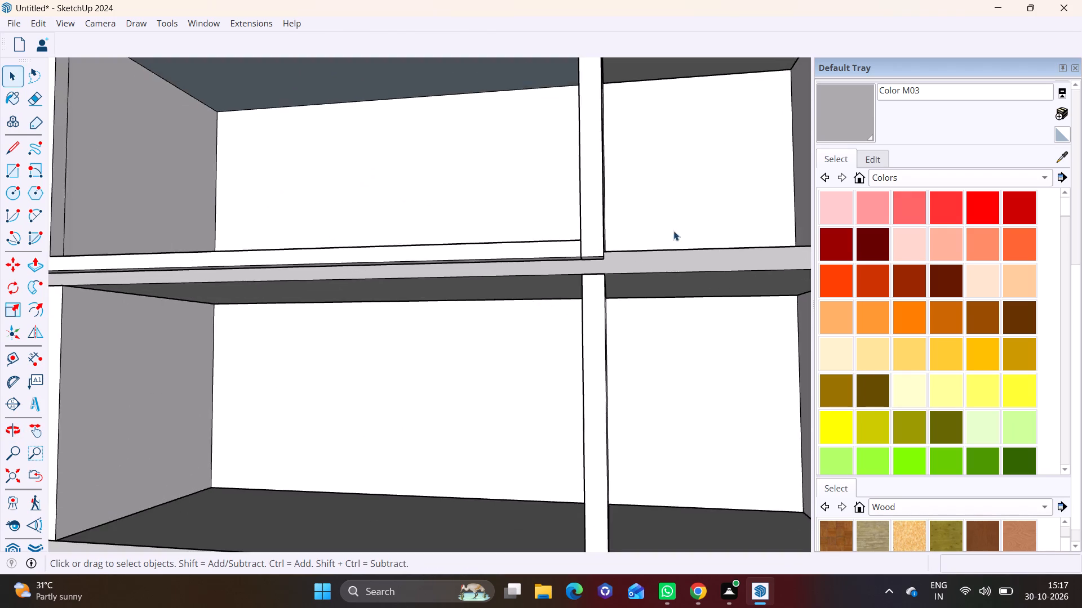
pyautogui.scroll(11, 673, 231)
pyautogui.moveTo(488, 274); pyautogui.dragTo(628, 256, button='middle')
pyautogui.scroll(4, 536, 309)
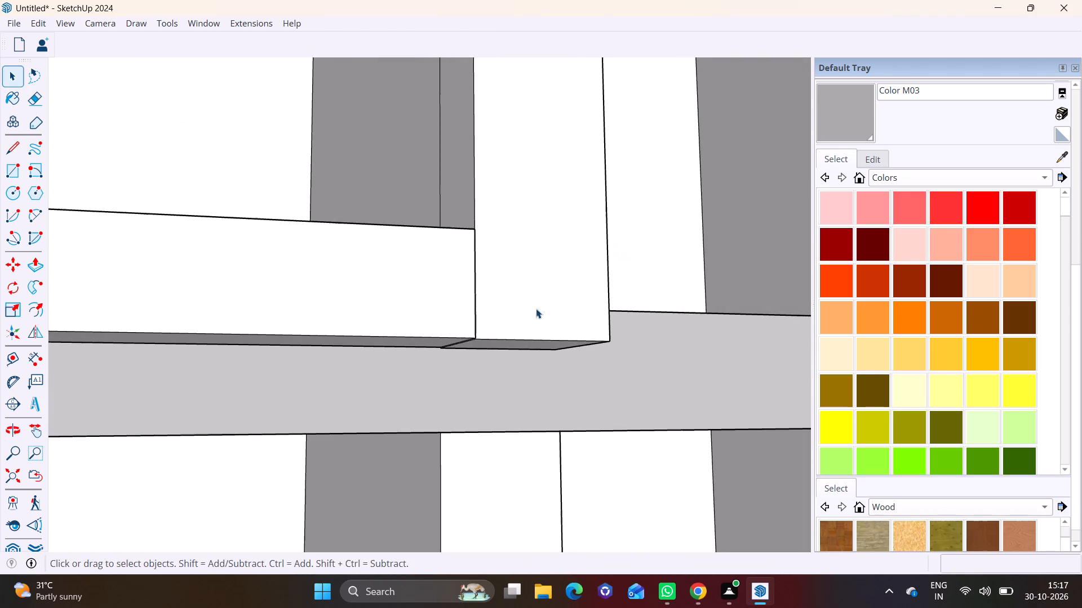
pyautogui.moveTo(418, 325); pyautogui.dragTo(385, 203, button='middle')
pyautogui.scroll(6, 534, 311)
pyautogui.moveTo(455, 307); pyautogui.dragTo(555, 321, button='middle')
pyautogui.scroll(3, 481, 300)
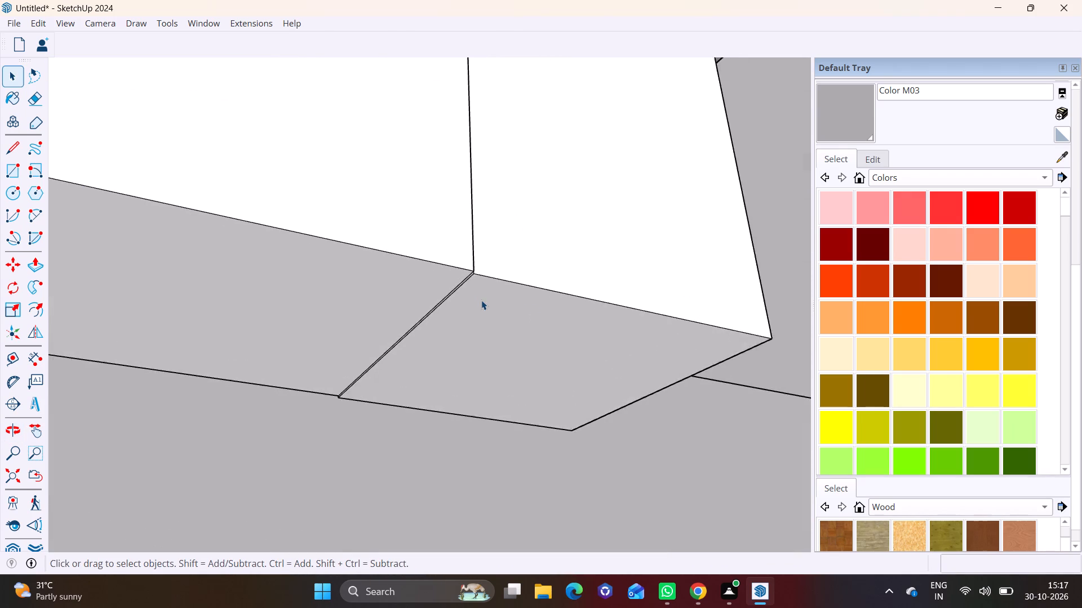
pyautogui.scroll(3, 481, 300)
pyautogui.moveTo(481, 300); pyautogui.dragTo(464, 350, button='middle')
pyautogui.click(462, 378)
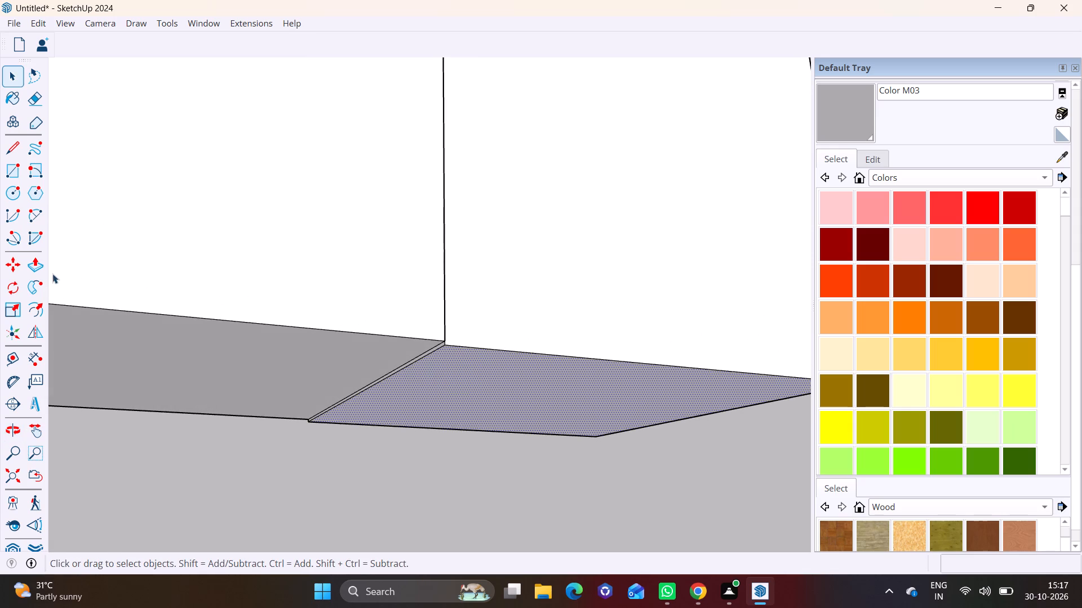
pyautogui.click(43, 263)
pyautogui.click(425, 374)
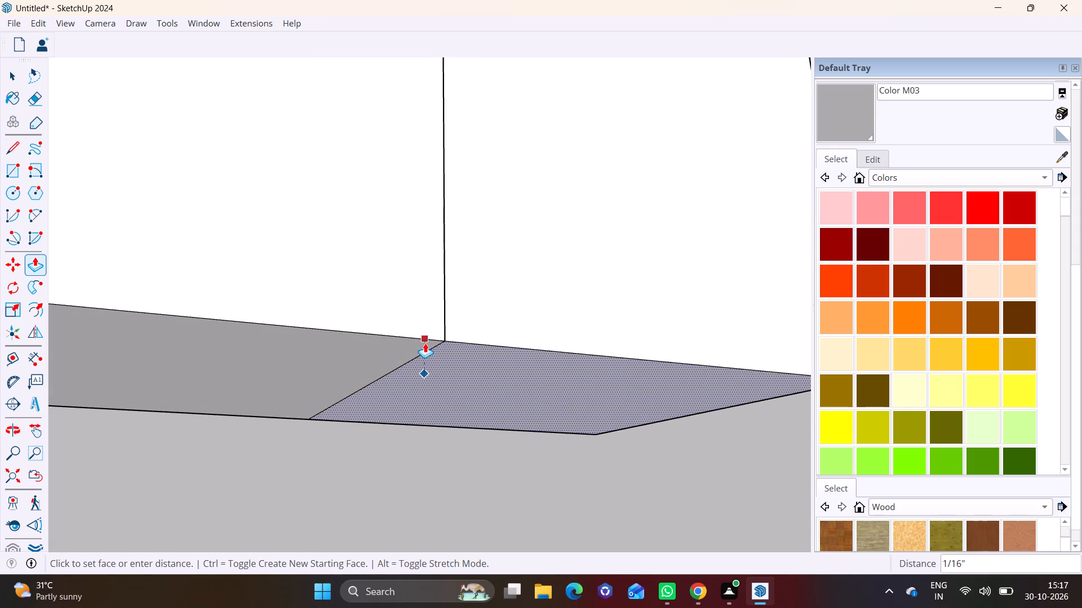
pyautogui.click(425, 343)
pyautogui.press('space')
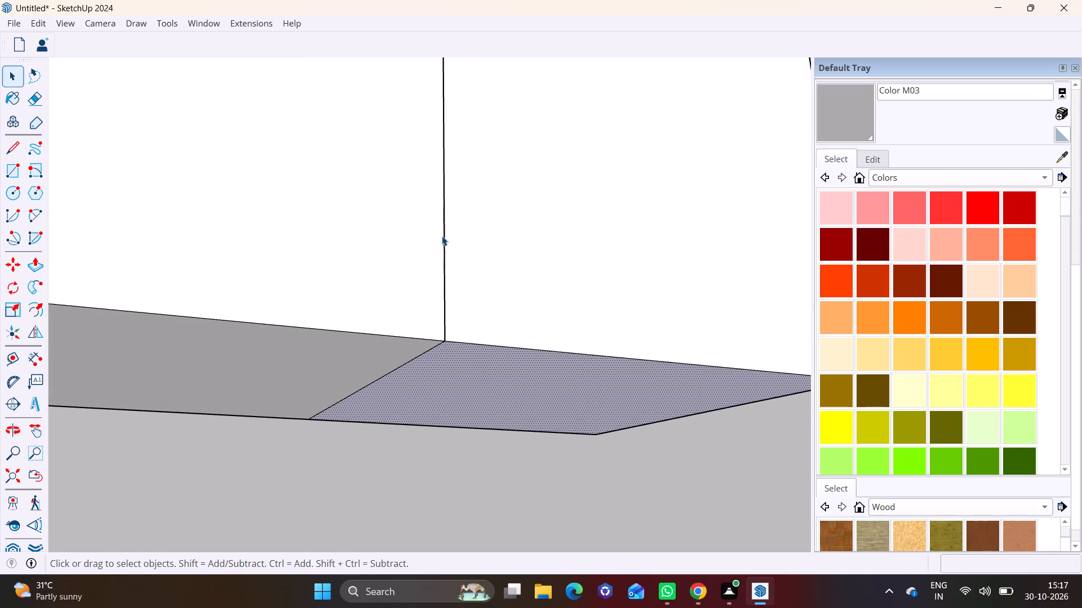
# Erase the vertical seam edge and the underside seam edge where the new frame's bottom rail meets its post away from the railings.
pyautogui.click(444, 239)
pyautogui.rightClick(444, 239)
pyautogui.click(483, 265)
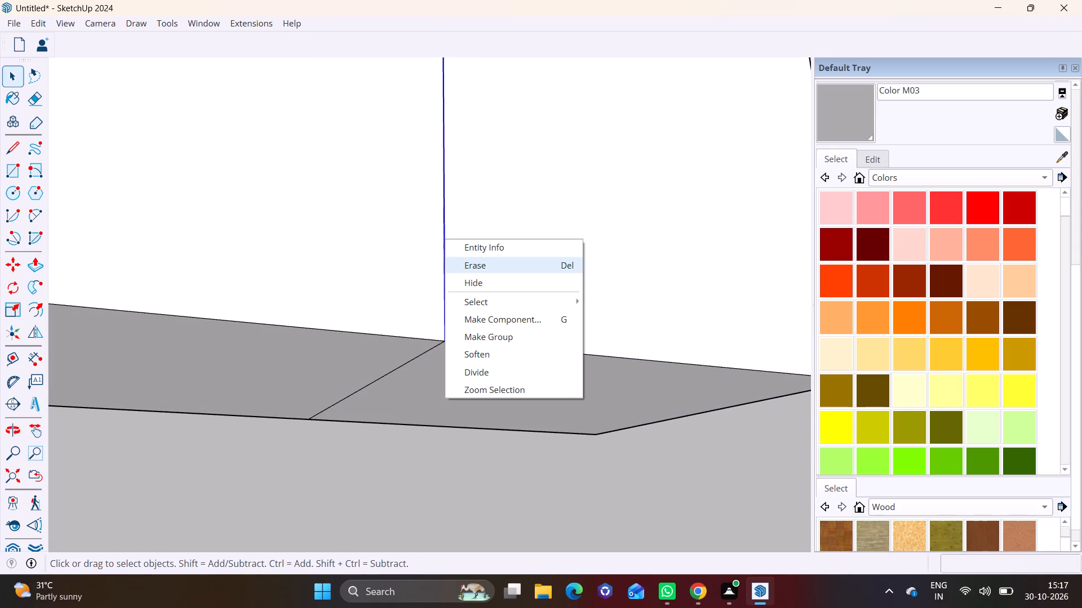
pyautogui.scroll(-4, 415, 356)
pyautogui.click(415, 363)
pyautogui.rightClick(415, 361)
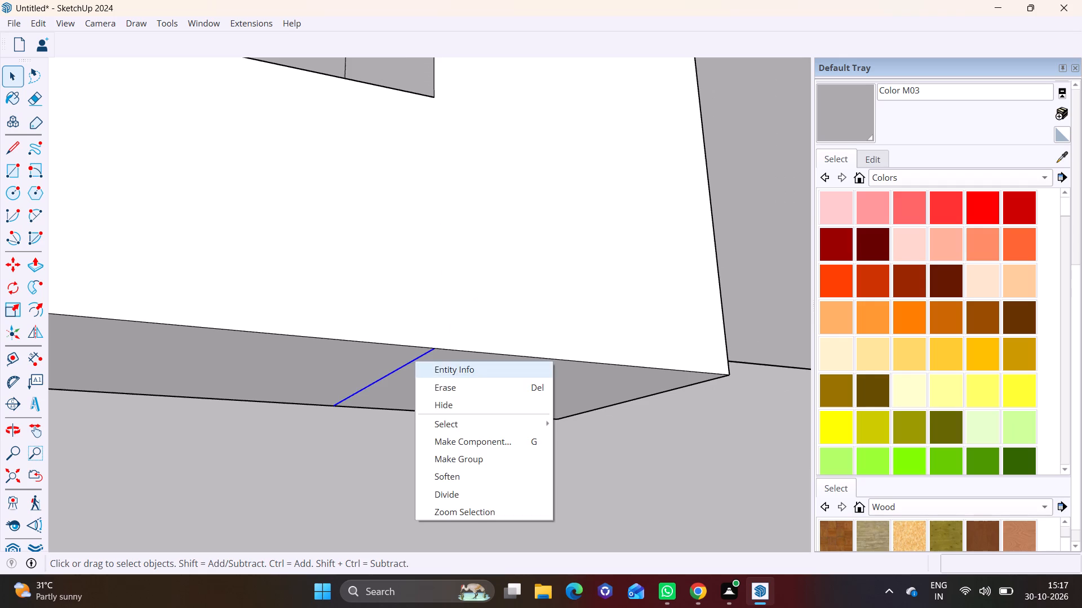
pyautogui.click(436, 388)
# Draw a rectangle about 4" by 21' 9 3/16" along the lower part of the slab edge beneath the finished frame.
pyautogui.scroll(-13, 353, 323)
pyautogui.moveTo(362, 327); pyautogui.dragTo(166, 481, button='middle')
pyautogui.scroll(-3, 165, 481)
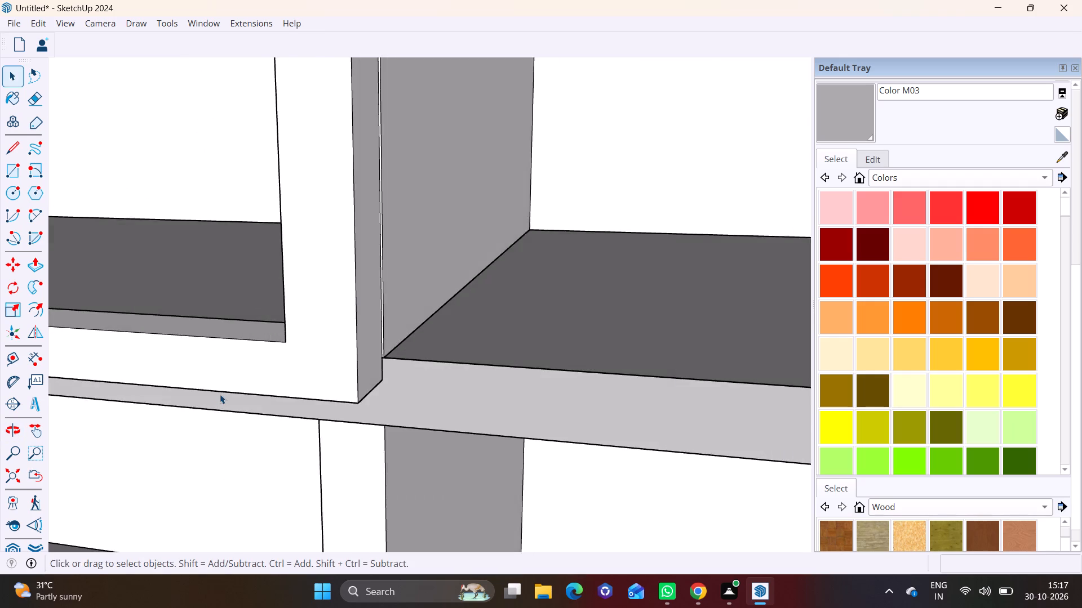
pyautogui.scroll(-10, 220, 394)
pyautogui.keyDown('shift'); pyautogui.moveTo(229, 392); pyautogui.dragTo(572, 382, button='middle'); pyautogui.keyUp('shift')
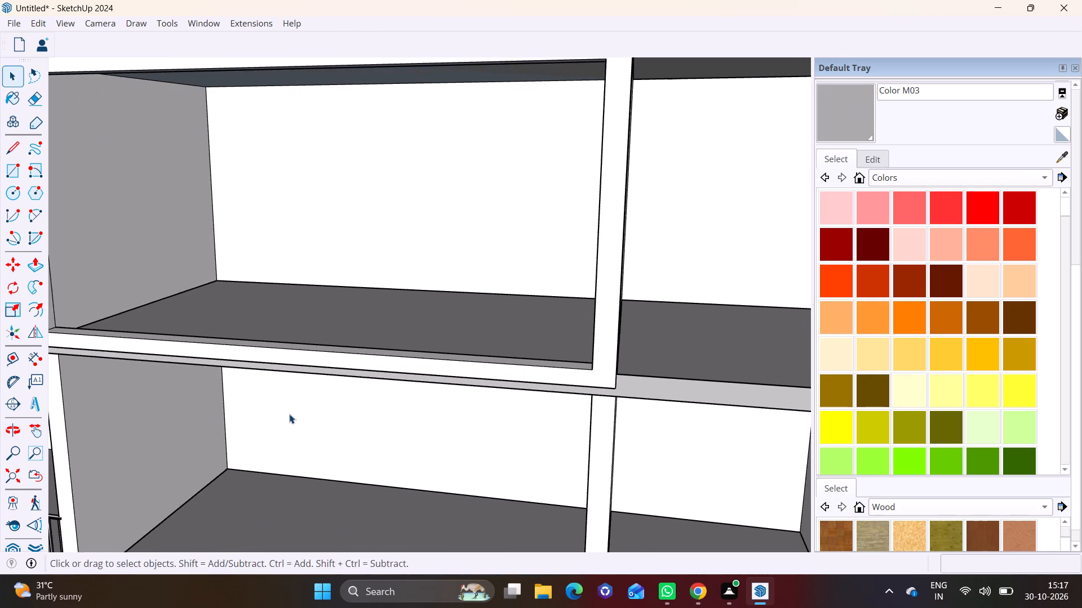
pyautogui.moveTo(283, 414); pyautogui.dragTo(325, 330, button='middle')
pyautogui.keyDown('shift'); pyautogui.moveTo(443, 207); pyautogui.dragTo(471, 78, button='middle'); pyautogui.keyUp('shift')
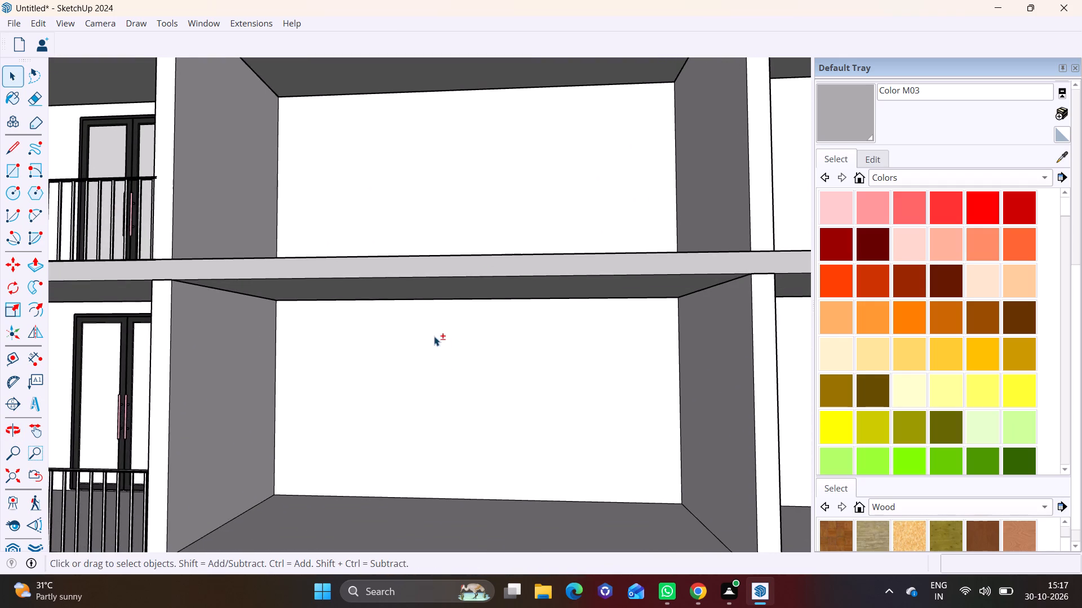
pyautogui.keyDown('shift'); pyautogui.moveTo(434, 336); pyautogui.dragTo(370, 580, button='middle'); pyautogui.keyUp('shift')
pyautogui.scroll(6, 72, 310)
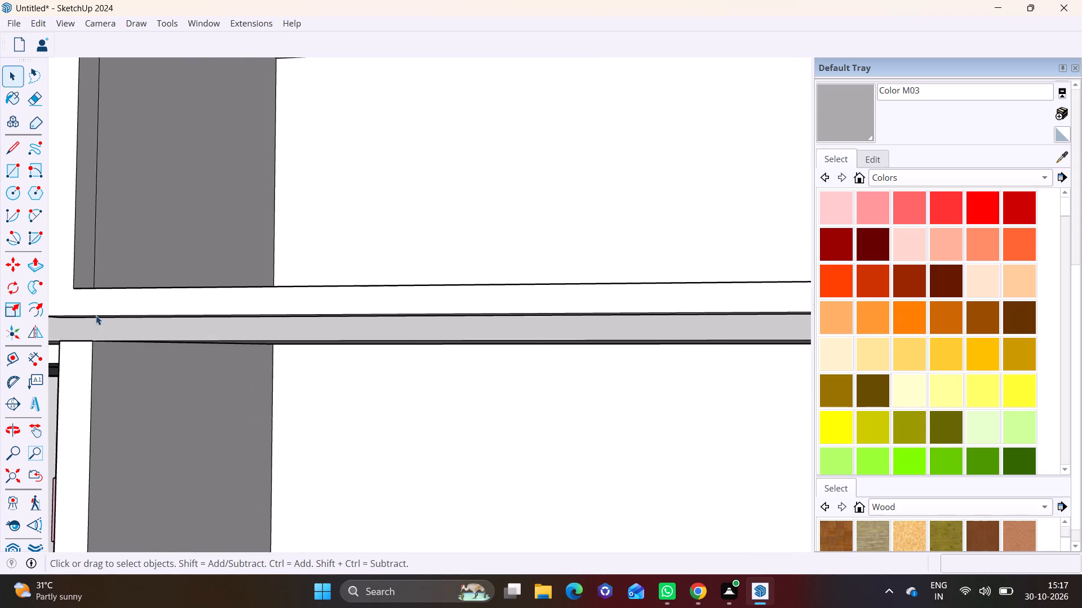
pyautogui.moveTo(112, 315); pyautogui.dragTo(214, 319, button='middle')
pyautogui.moveTo(180, 310); pyautogui.dragTo(335, 325, button='middle')
pyautogui.keyDown('shift'); pyautogui.moveTo(305, 297); pyautogui.dragTo(317, 444, button='middle'); pyautogui.keyUp('shift')
pyautogui.scroll(-12, 292, 283)
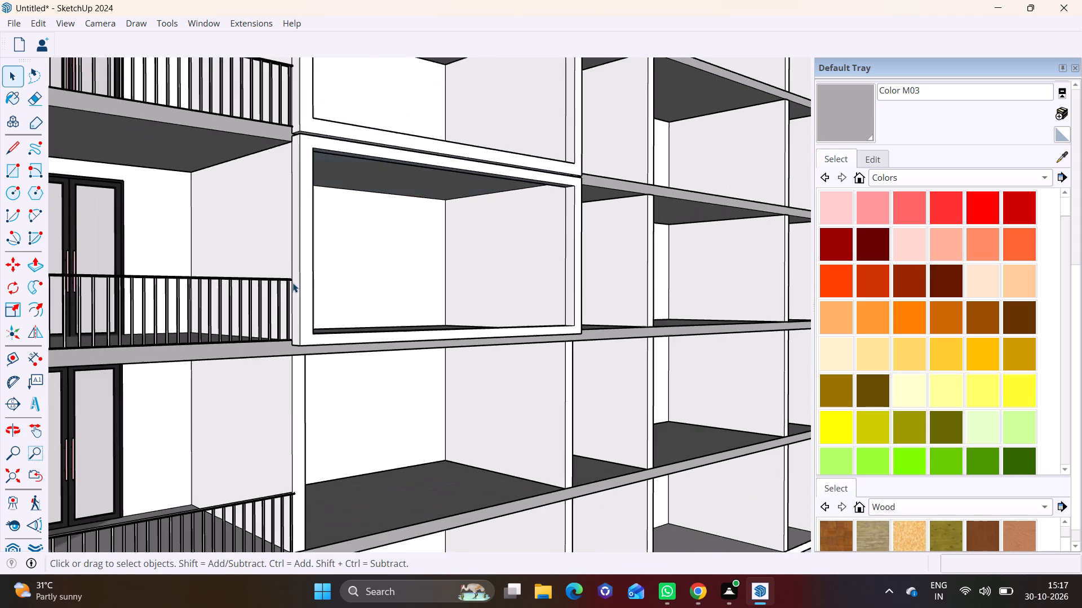
pyautogui.keyDown('shift'); pyautogui.moveTo(304, 197); pyautogui.dragTo(295, 125, button='middle'); pyautogui.keyUp('shift')
pyautogui.keyDown('shift'); pyautogui.scroll(1, 312, 439); pyautogui.keyUp('shift')
pyautogui.keyDown('shift'); pyautogui.moveTo(295, 225); pyautogui.dragTo(276, 187, button='middle'); pyautogui.keyUp('shift')
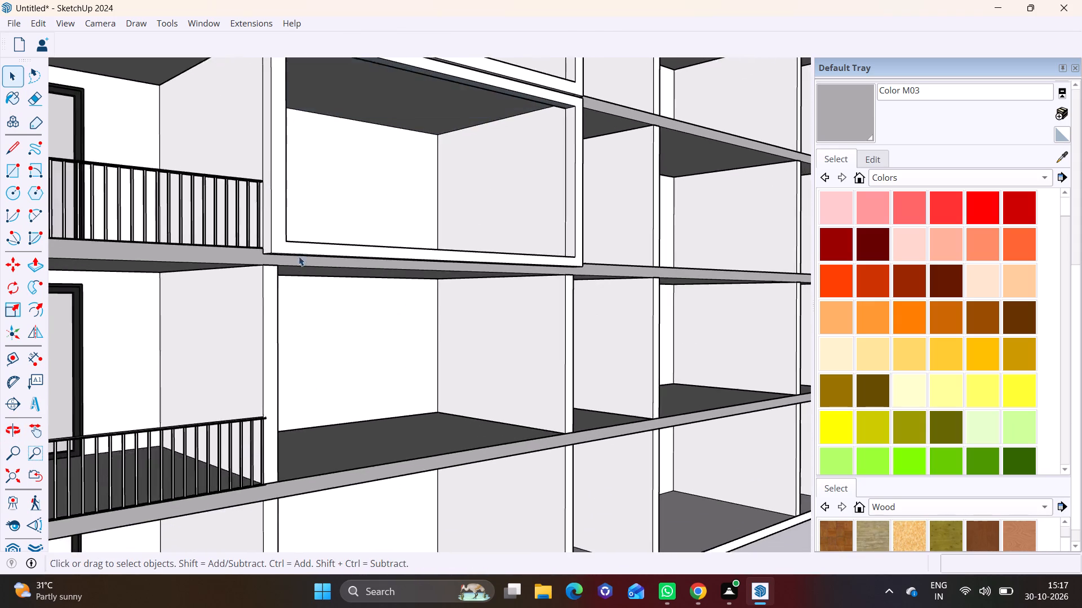
pyautogui.scroll(10, 305, 279)
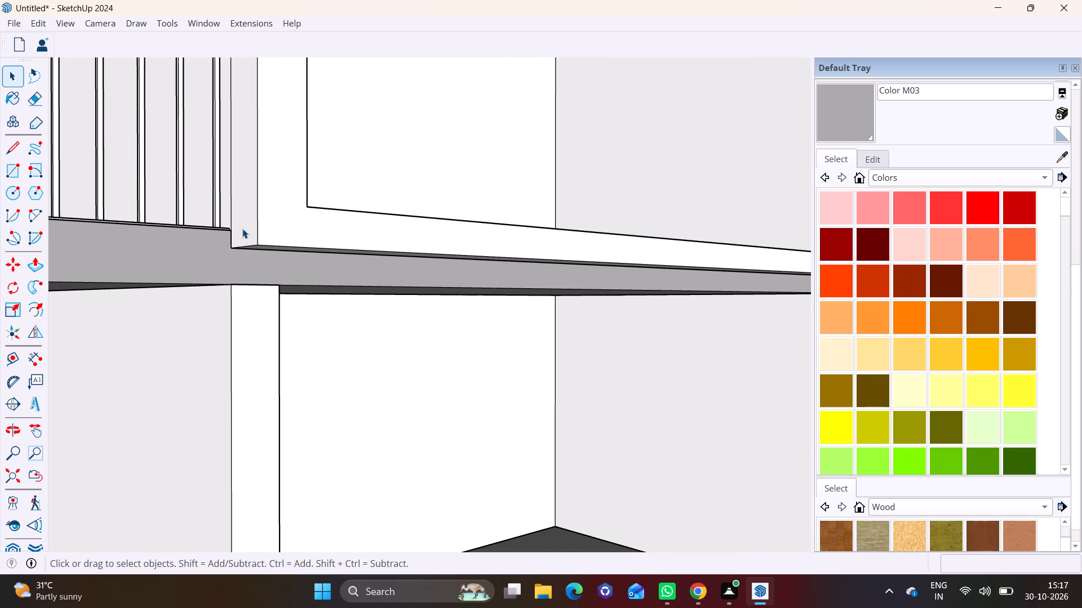
pyautogui.click(3, 168)
pyautogui.scroll(4, 140, 210)
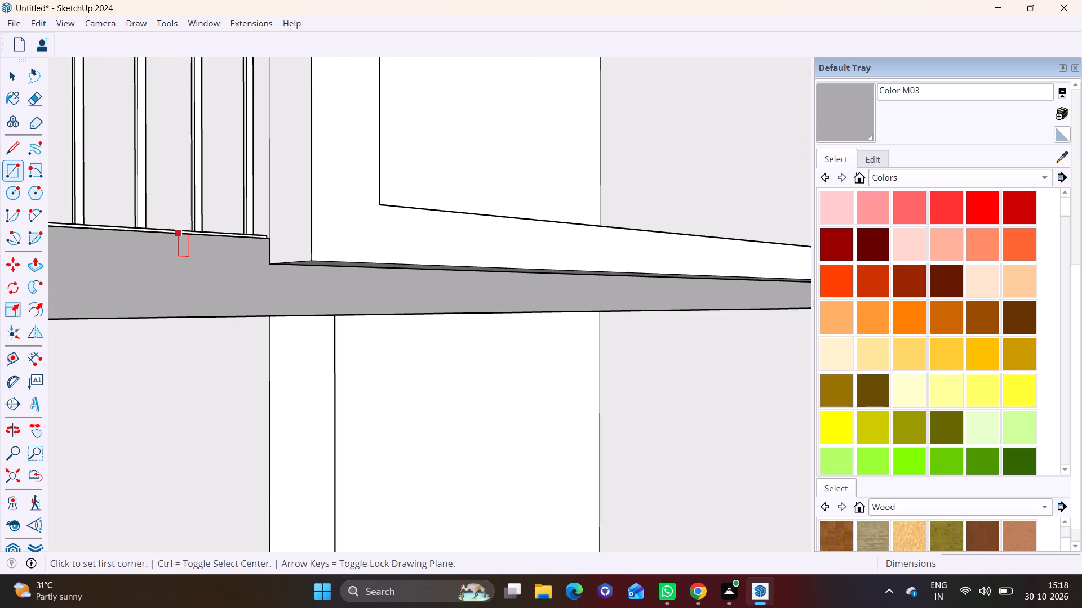
pyautogui.moveTo(270, 285); pyautogui.dragTo(243, 262, button='middle')
pyautogui.scroll(6, 321, 281)
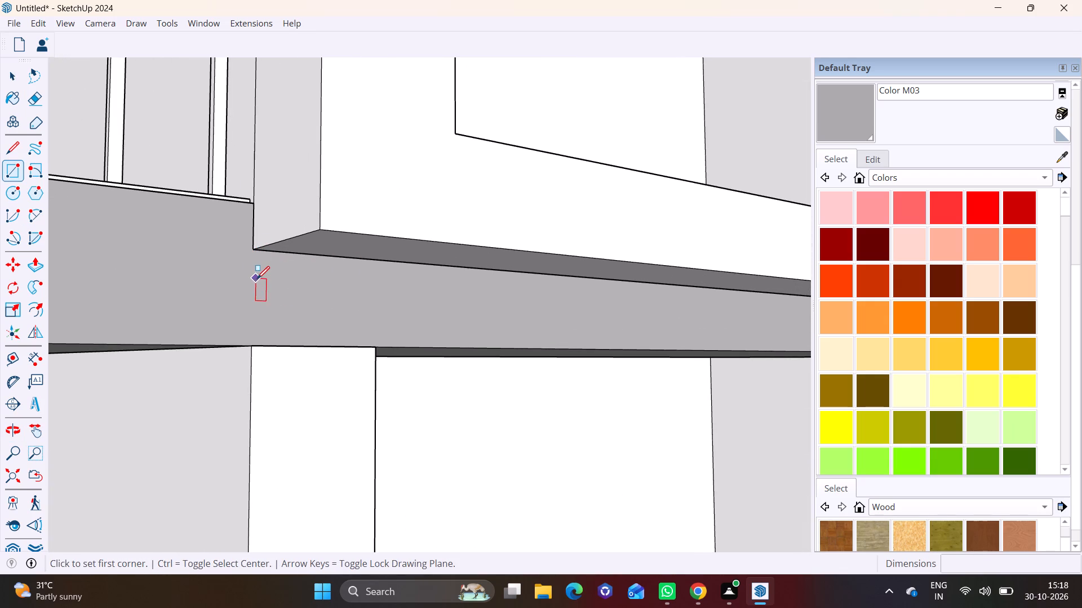
pyautogui.click(254, 348)
pyautogui.scroll(-4, 378, 279)
pyautogui.scroll(-1, 534, 287)
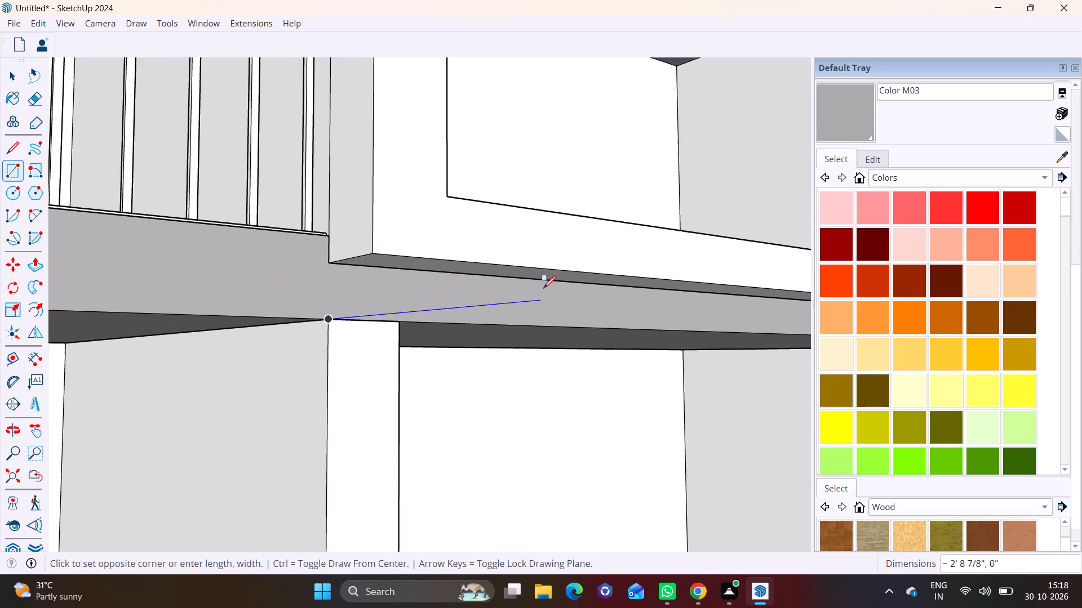
pyautogui.keyDown('shift'); pyautogui.moveTo(564, 294); pyautogui.dragTo(138, 356, button='middle'); pyautogui.keyUp('shift')
pyautogui.moveTo(671, 346); pyautogui.dragTo(635, 357, button='middle')
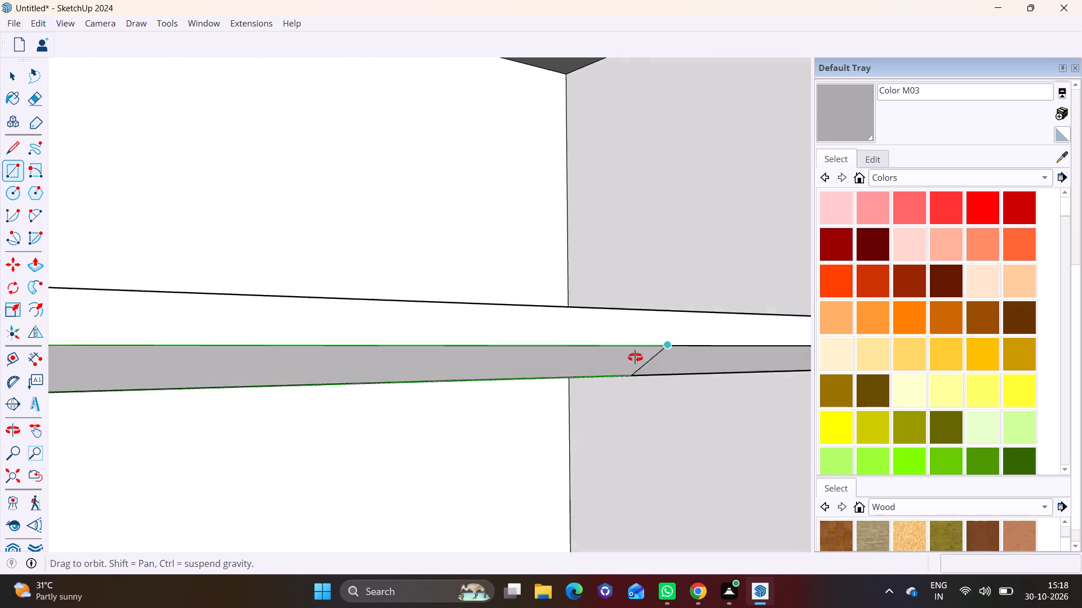
pyautogui.moveTo(635, 357); pyautogui.dragTo(218, 419, button='middle')
pyautogui.scroll(-5, 473, 421)
pyautogui.keyDown('shift'); pyautogui.moveTo(641, 398); pyautogui.dragTo(218, 381, button='middle'); pyautogui.keyUp('shift')
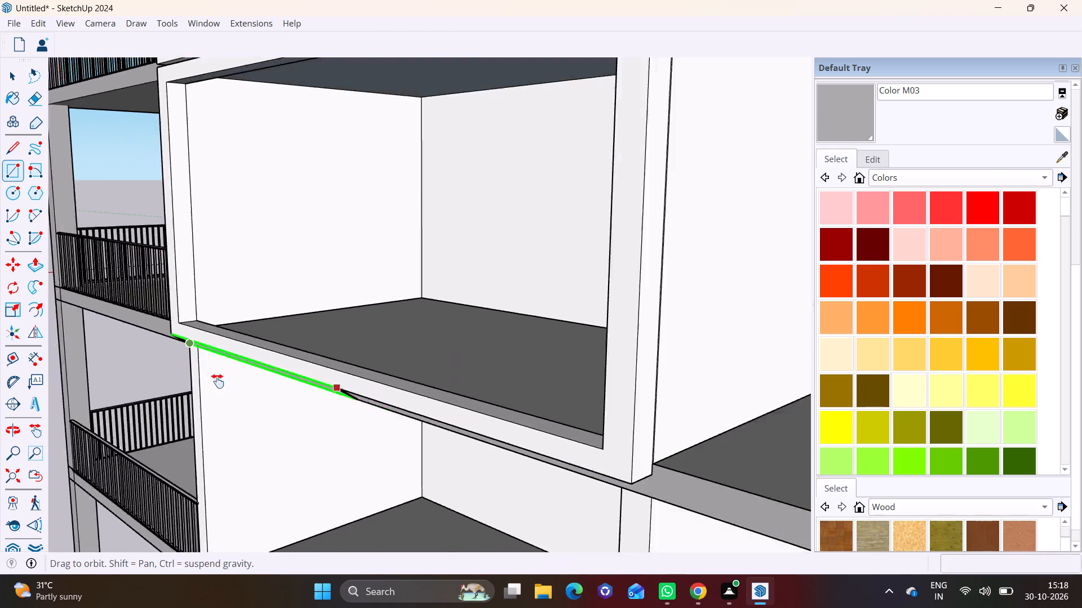
pyautogui.keyDown('shift'); pyautogui.moveTo(218, 381); pyautogui.dragTo(100, 366, button='middle'); pyautogui.keyUp('shift')
pyautogui.moveTo(233, 433); pyautogui.dragTo(265, 352, button='middle')
pyautogui.scroll(5, 273, 405)
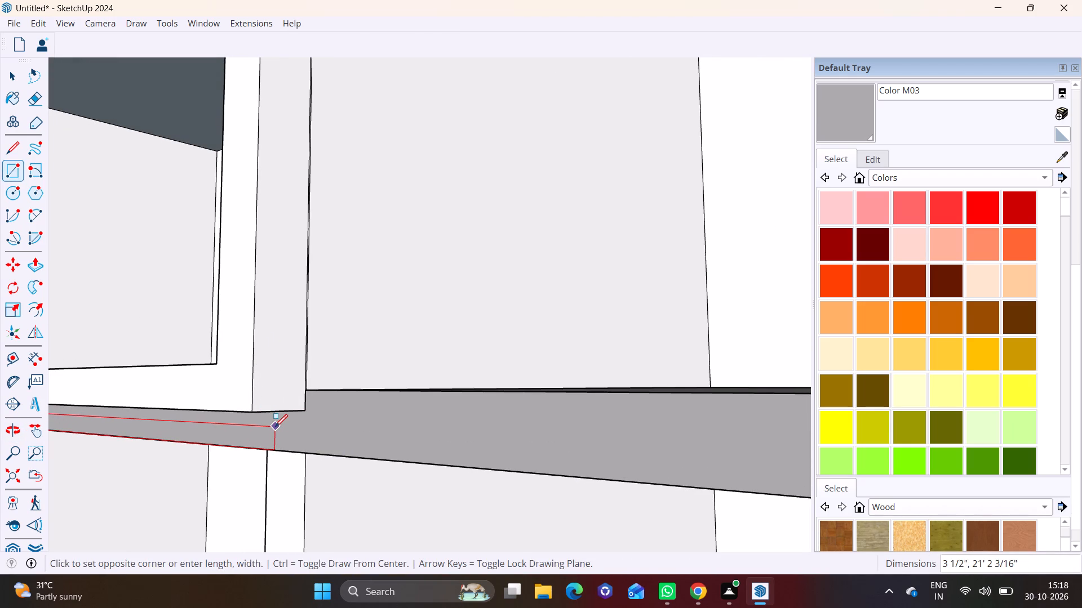
pyautogui.scroll(3, 265, 421)
pyautogui.moveTo(265, 421); pyautogui.dragTo(283, 384, button='middle')
pyautogui.scroll(3, 251, 416)
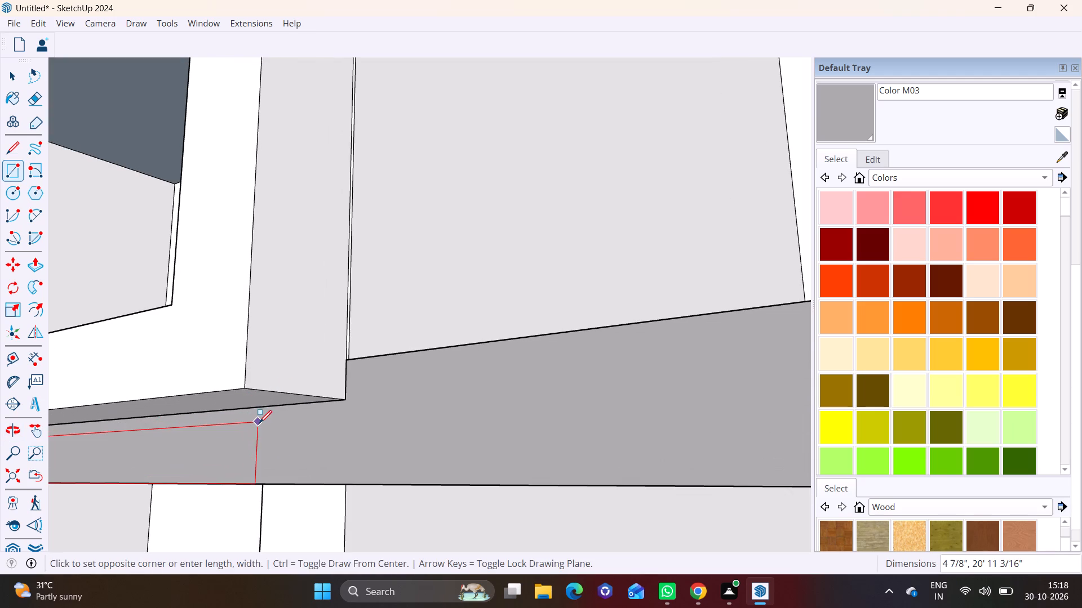
pyautogui.moveTo(279, 422); pyautogui.dragTo(413, 408, button='middle')
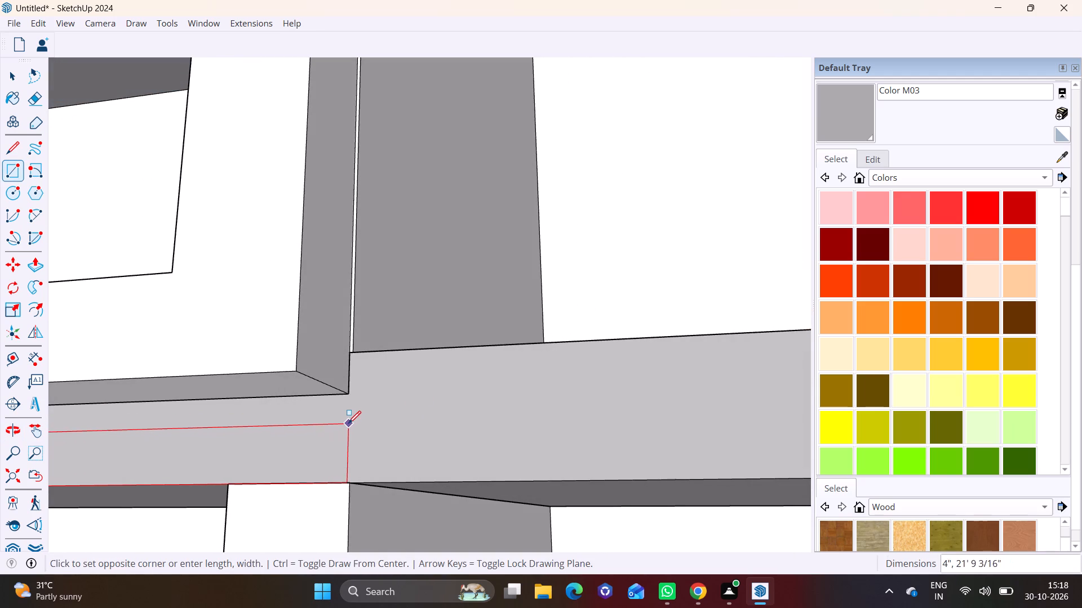
pyautogui.click(348, 422)
pyautogui.press('space')
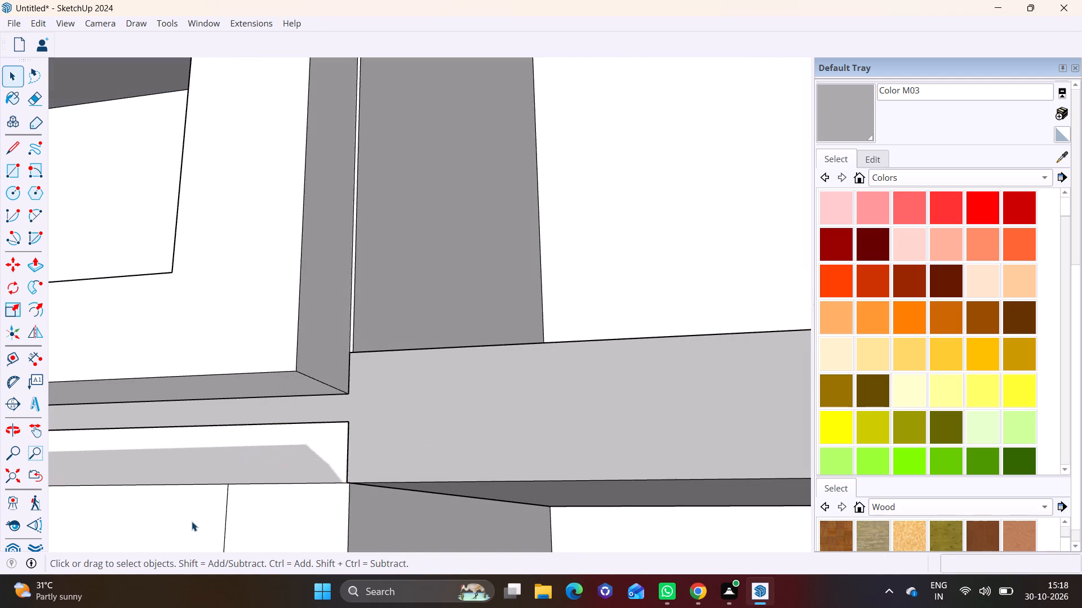
# Delete the stray face closing off the bay opening below the new strip.
pyautogui.click(192, 521)
pyautogui.press('/')
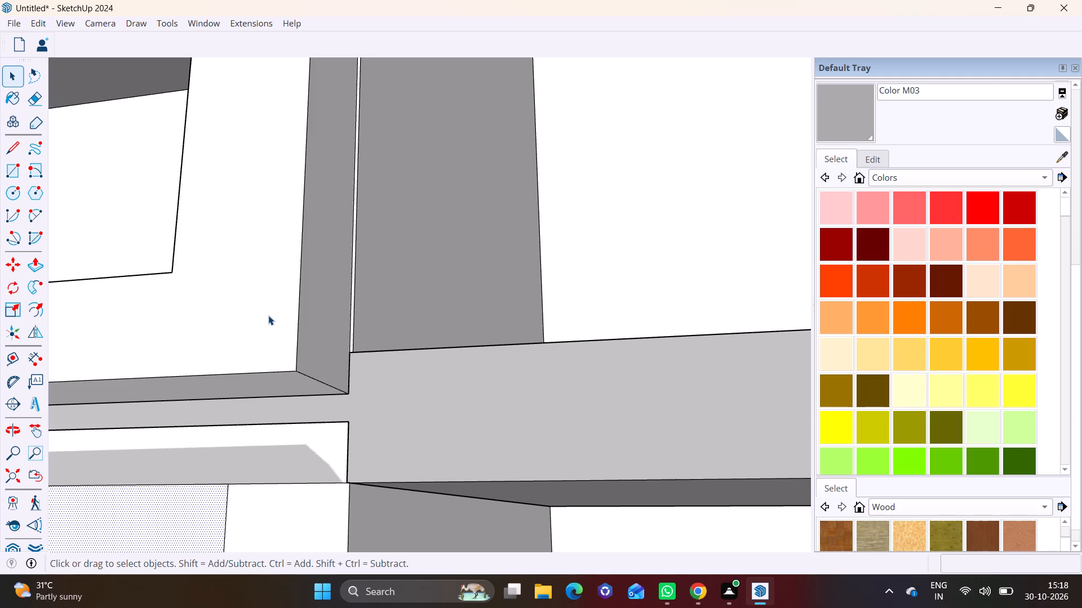
pyautogui.press('Delete')
# Push/pull the new strip out 9 1/4" from the slab edge, level with the frame above.
pyautogui.click(301, 444)
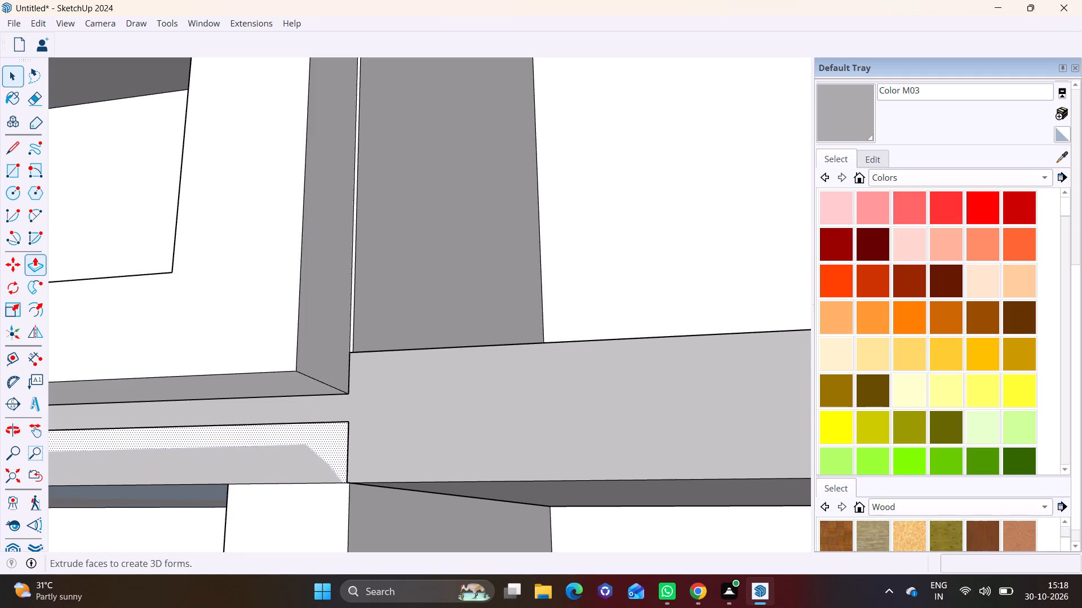
pyautogui.click(25, 266)
pyautogui.click(281, 440)
pyautogui.click(250, 369)
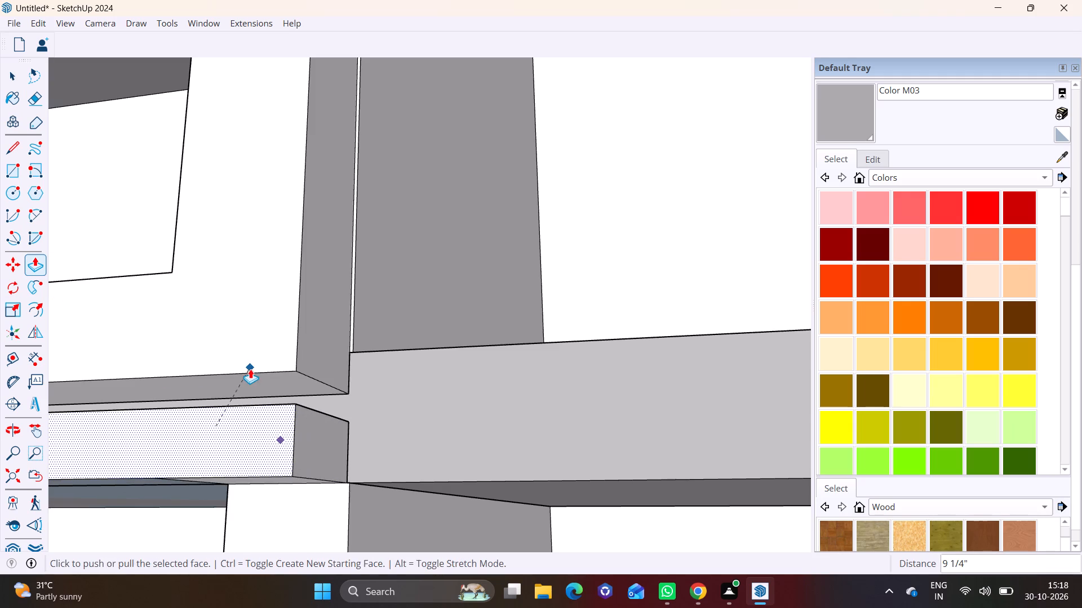
# Pull the underside of the strip's end away from the railings down about 10' 3 15/16" to the slab edge below, forming a post.
pyautogui.scroll(-16, 247, 376)
pyautogui.moveTo(219, 355); pyautogui.dragTo(234, 342, button='middle')
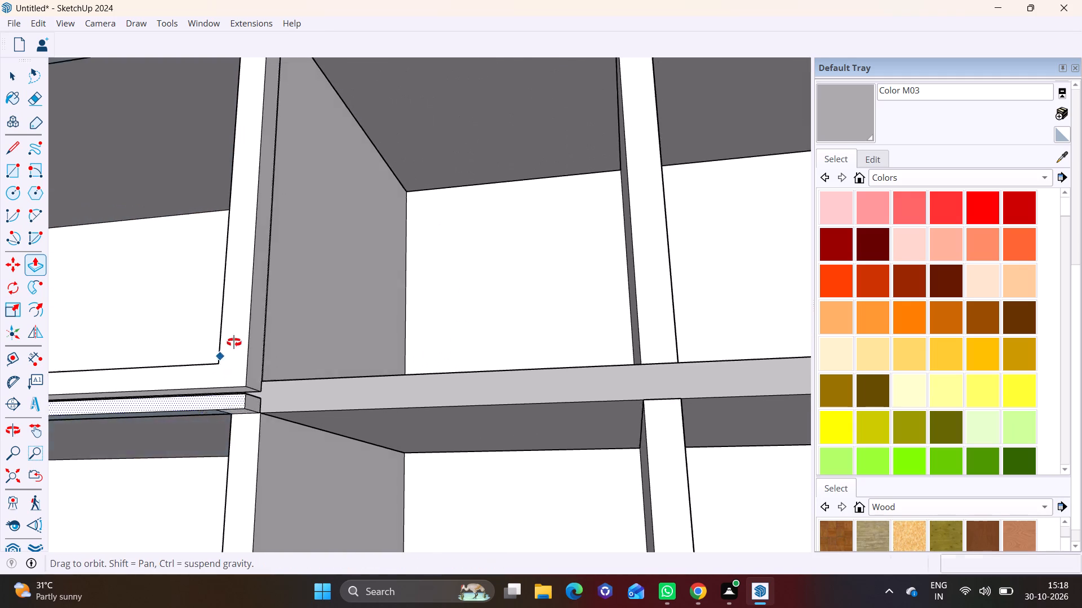
pyautogui.moveTo(234, 342); pyautogui.dragTo(326, 281, button='middle')
pyautogui.scroll(2, 422, 247)
pyautogui.press('space')
pyautogui.press('space')
pyautogui.click(425, 262)
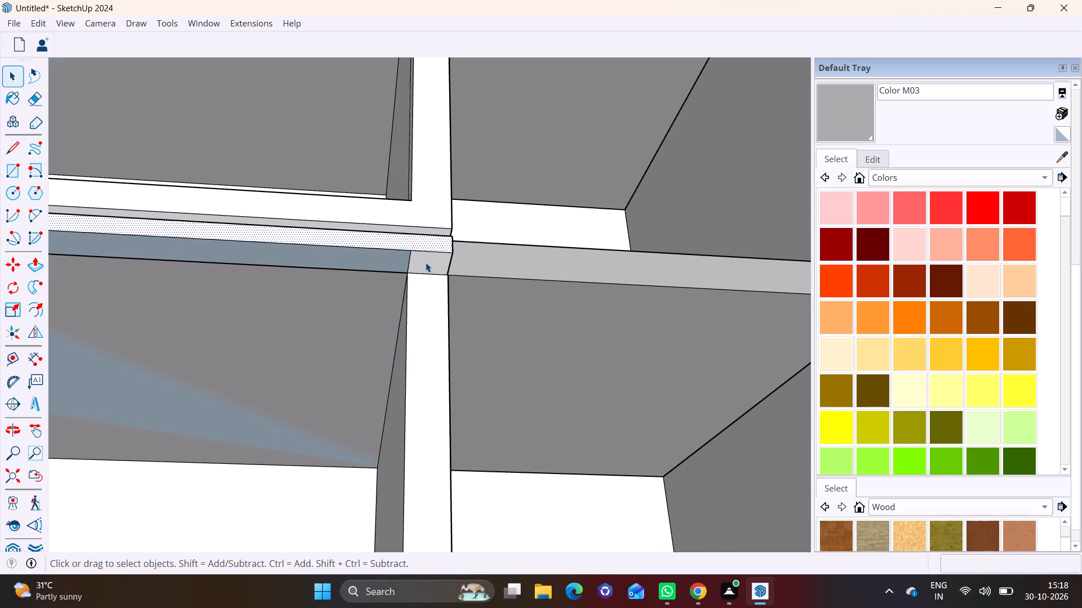
pyautogui.click(38, 263)
pyautogui.click(415, 262)
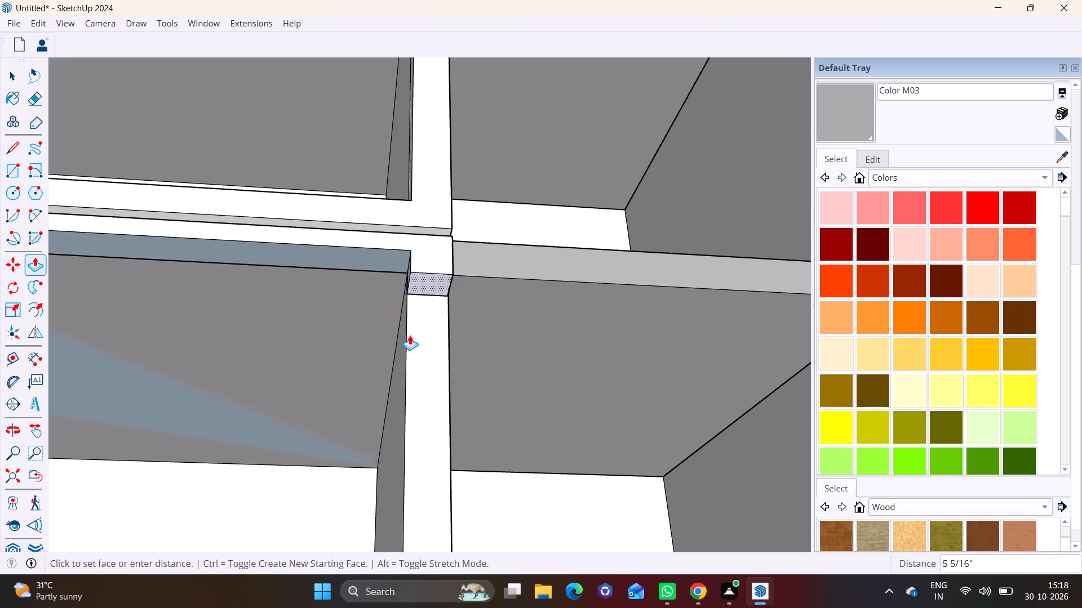
pyautogui.scroll(-9, 413, 482)
pyautogui.keyDown('shift'); pyautogui.moveTo(409, 490); pyautogui.dragTo(421, 252, button='middle'); pyautogui.keyUp('shift')
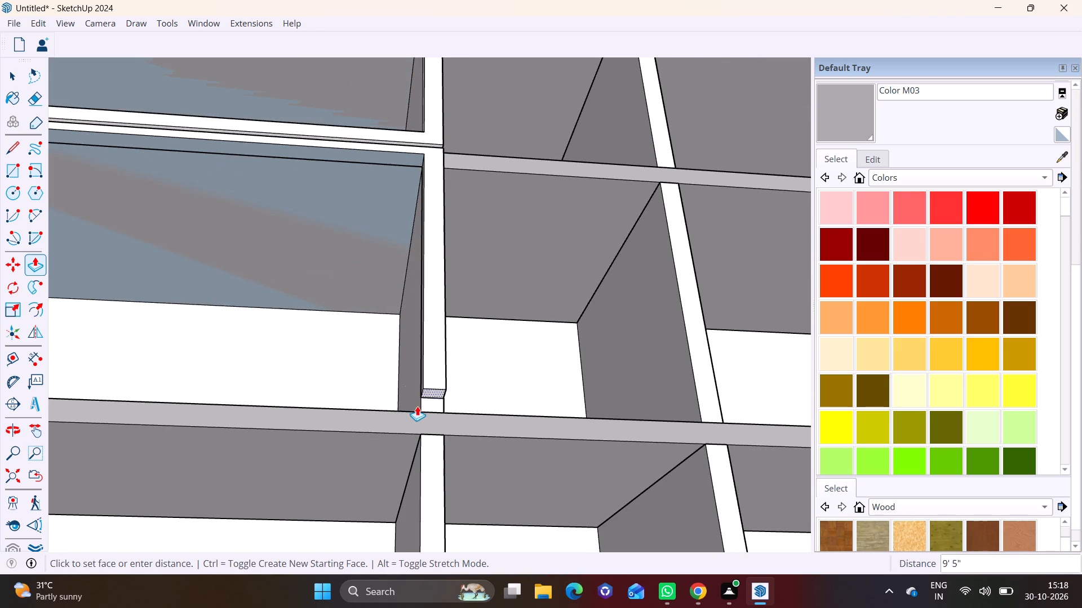
pyautogui.scroll(3, 419, 413)
pyautogui.click(419, 420)
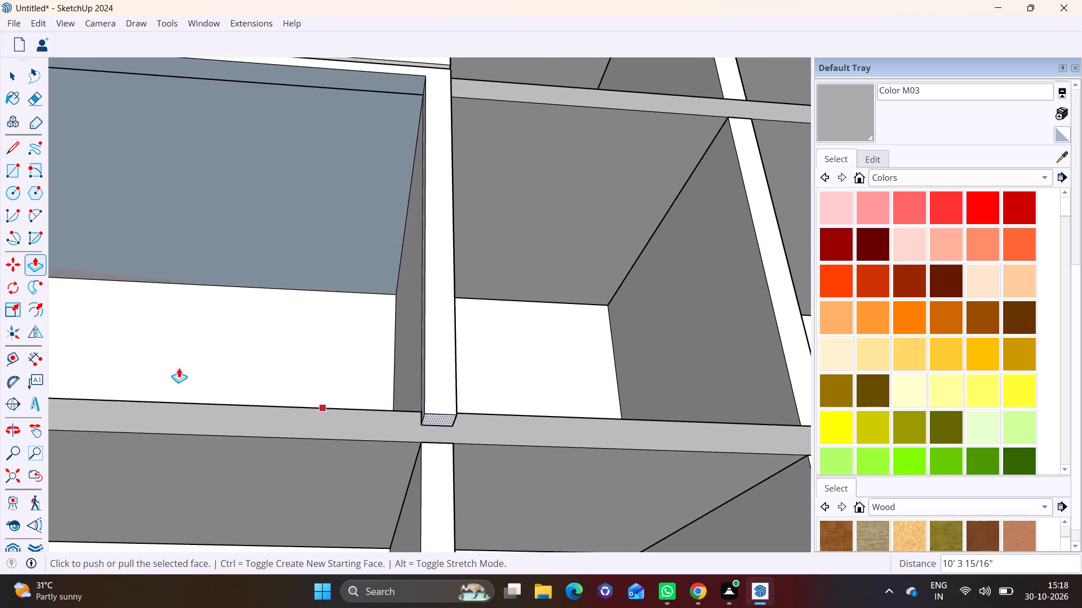
# Pull the underside of the strip's end beside the railings down about 10' 4 1/8" to the slab edge below, forming the second post.
pyautogui.scroll(-5, 91, 334)
pyautogui.keyDown('shift'); pyautogui.moveTo(36, 279); pyautogui.dragTo(52, 278, button='middle'); pyautogui.keyUp('shift')
pyautogui.keyDown('shift'); pyautogui.moveTo(92, 279); pyautogui.dragTo(448, 305, button='middle'); pyautogui.keyUp('shift')
pyautogui.scroll(7, 335, 178)
pyautogui.press('space')
pyautogui.click(267, 208)
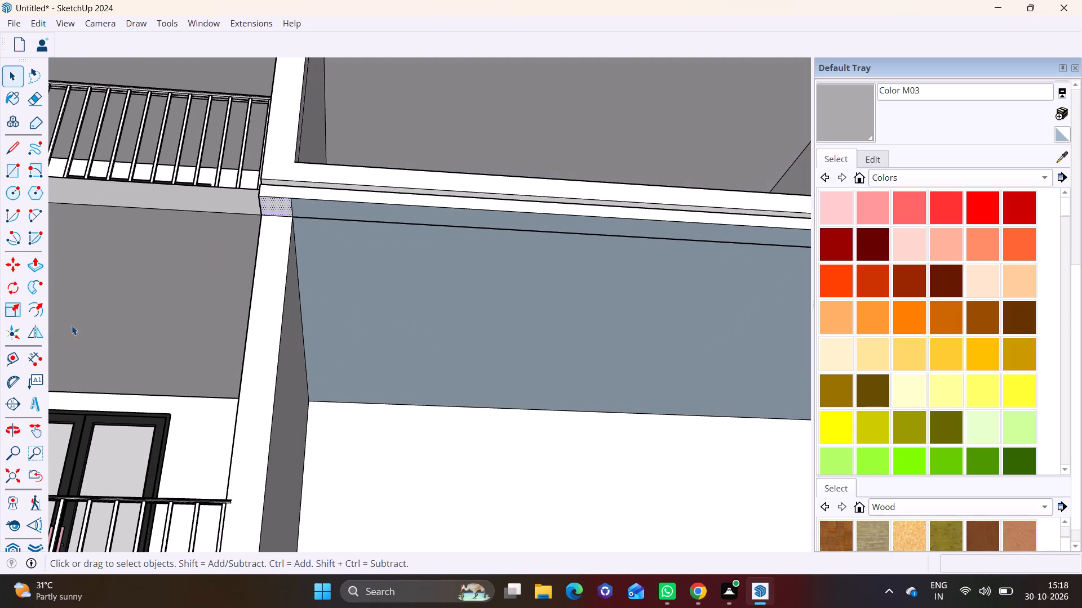
pyautogui.click(32, 262)
pyautogui.click(276, 202)
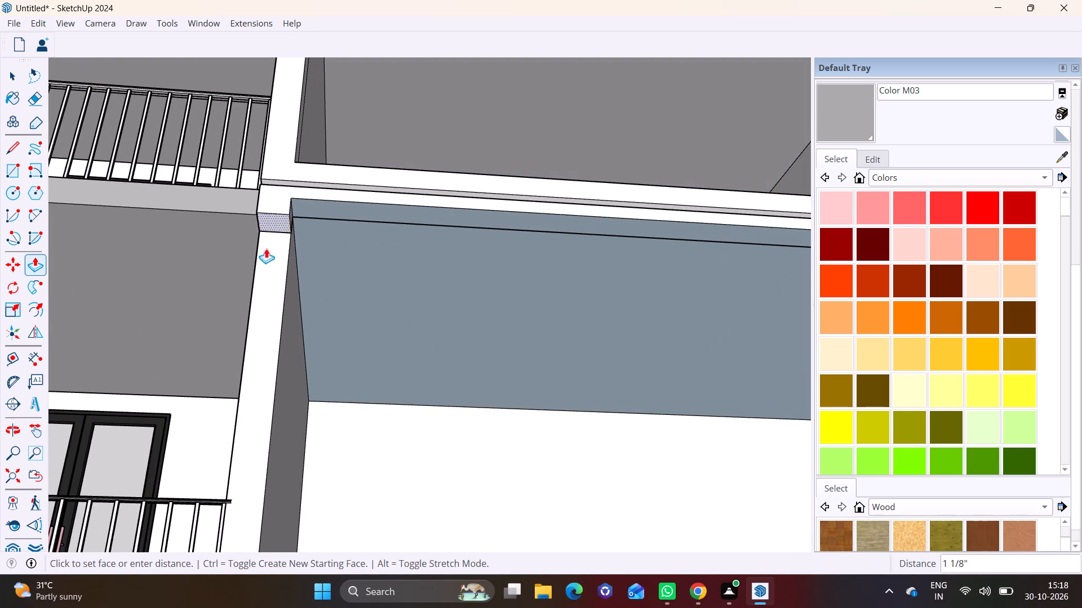
pyautogui.scroll(-3, 233, 415)
pyautogui.keyDown('shift'); pyautogui.moveTo(240, 440); pyautogui.dragTo(239, 287, button='middle'); pyautogui.keyUp('shift')
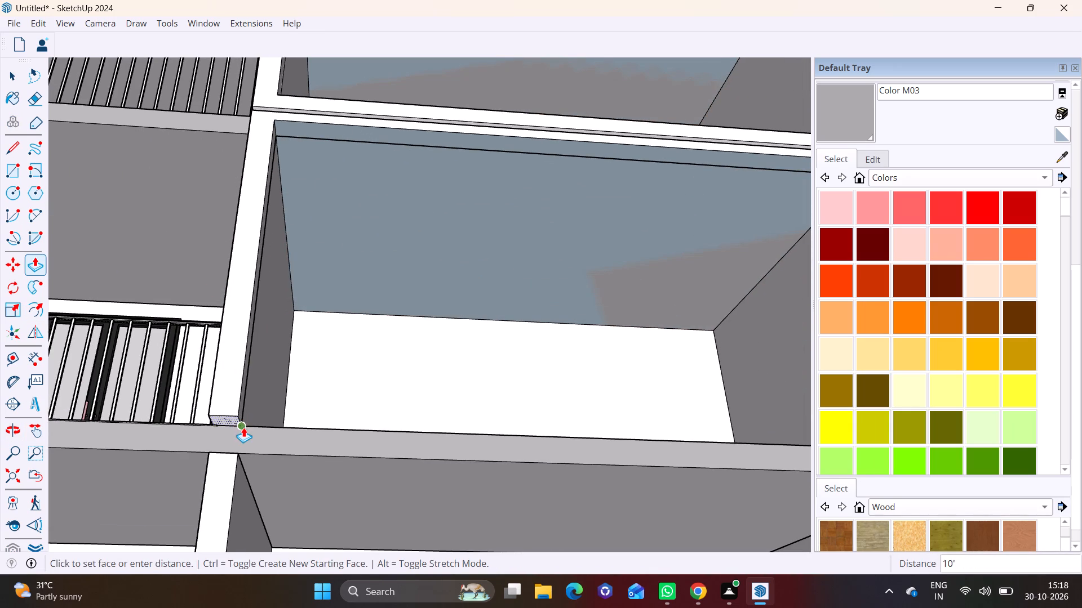
pyautogui.click(241, 432)
# Draw a 9 1/4" line at floor level across the inner side of the post beside the railings.
pyautogui.moveTo(272, 305); pyautogui.dragTo(180, 421, button='middle')
pyautogui.scroll(-1, 180, 421)
pyautogui.keyDown('shift'); pyautogui.moveTo(180, 437); pyautogui.dragTo(204, 270, button='middle'); pyautogui.keyUp('shift')
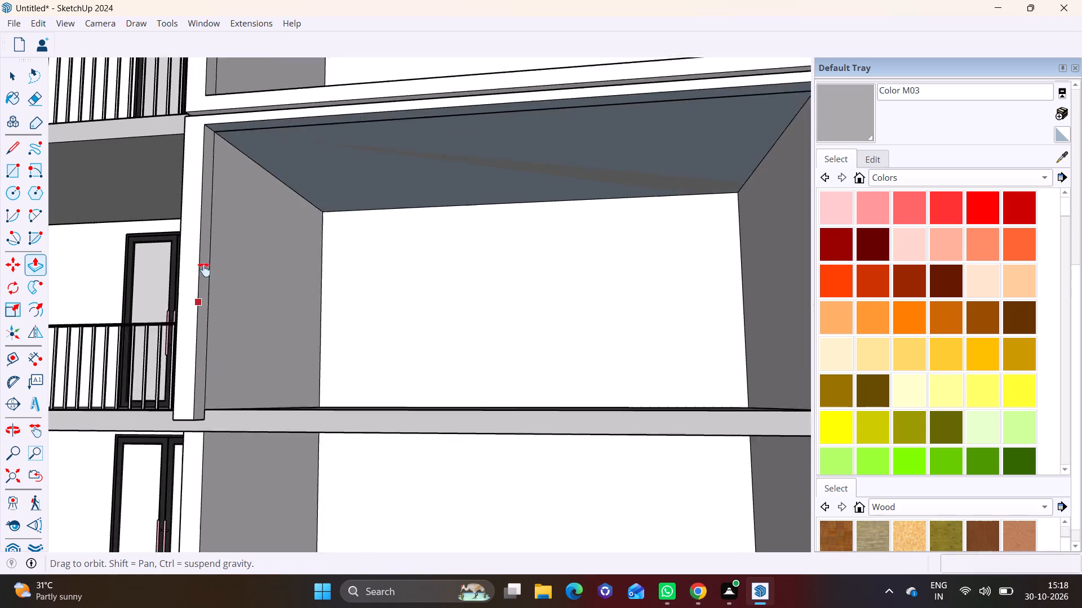
pyautogui.keyDown('shift'); pyautogui.moveTo(204, 270); pyautogui.dragTo(206, 265, button='middle'); pyautogui.keyUp('shift')
pyautogui.scroll(9, 203, 347)
pyautogui.moveTo(203, 378); pyautogui.dragTo(103, 437, button='middle')
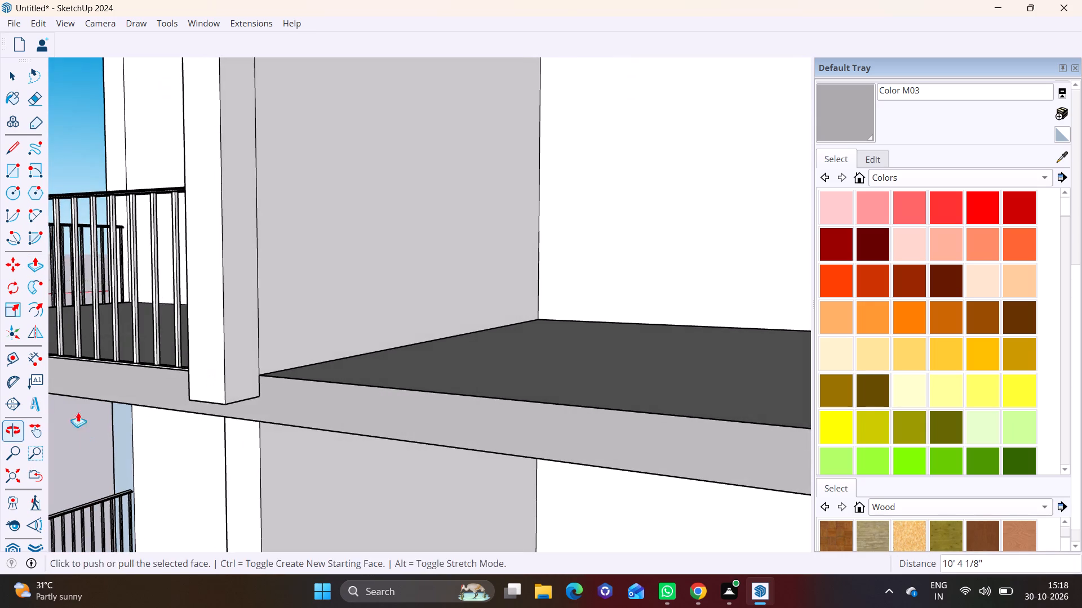
pyautogui.click(10, 151)
pyautogui.scroll(6, 228, 374)
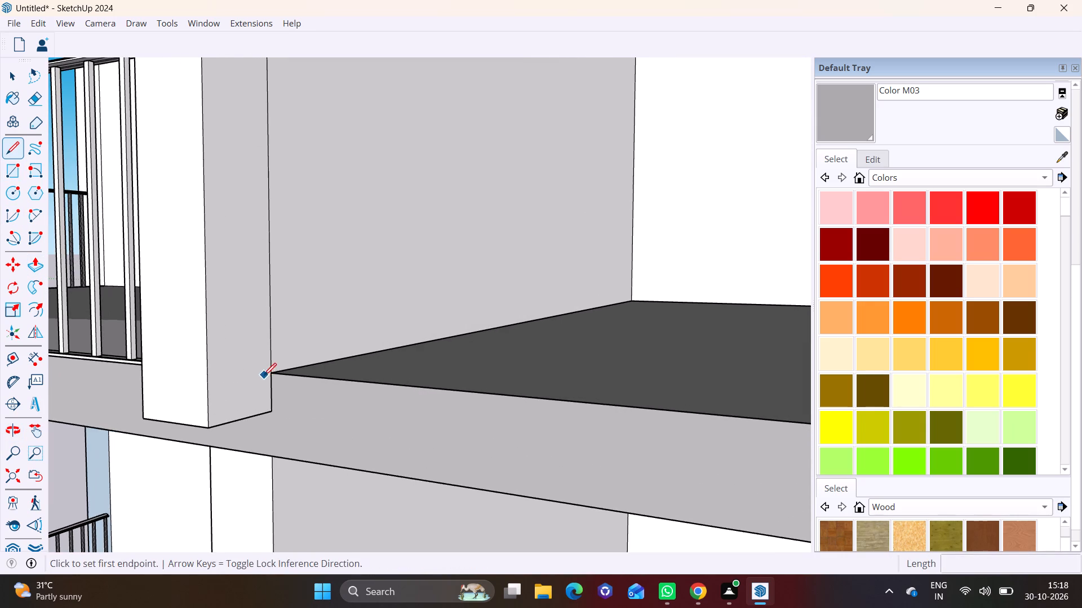
pyautogui.click(271, 377)
pyautogui.click(202, 391)
pyautogui.press('space')
# Push/pull the strip below the new line about 20' 3 3/8" across to the opposite post, forming the frame's bottom rail.
pyautogui.click(234, 399)
pyautogui.click(42, 269)
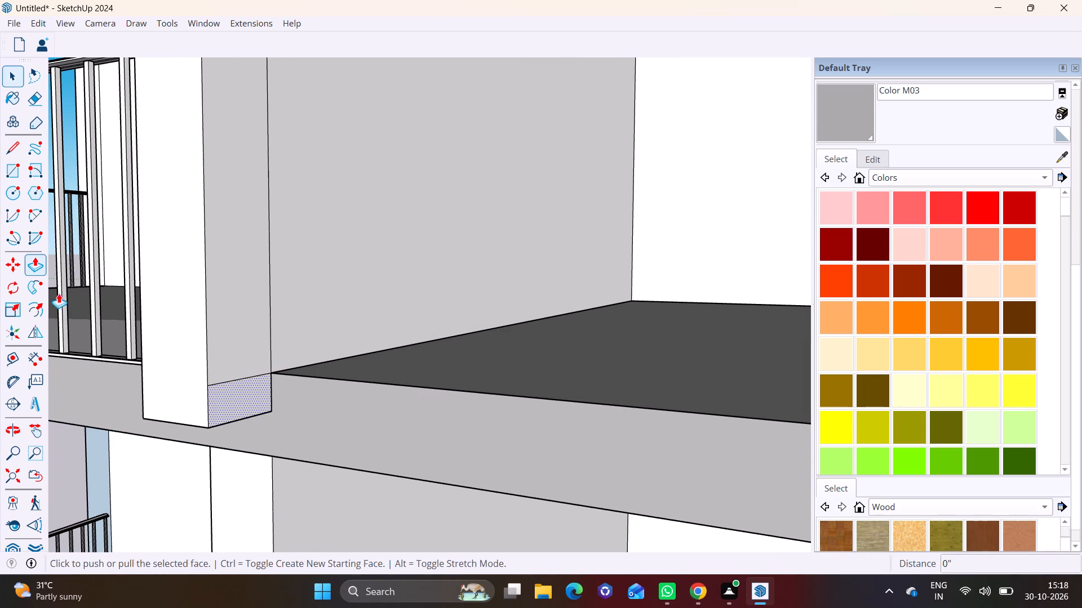
pyautogui.click(221, 390)
pyautogui.scroll(-10, 409, 379)
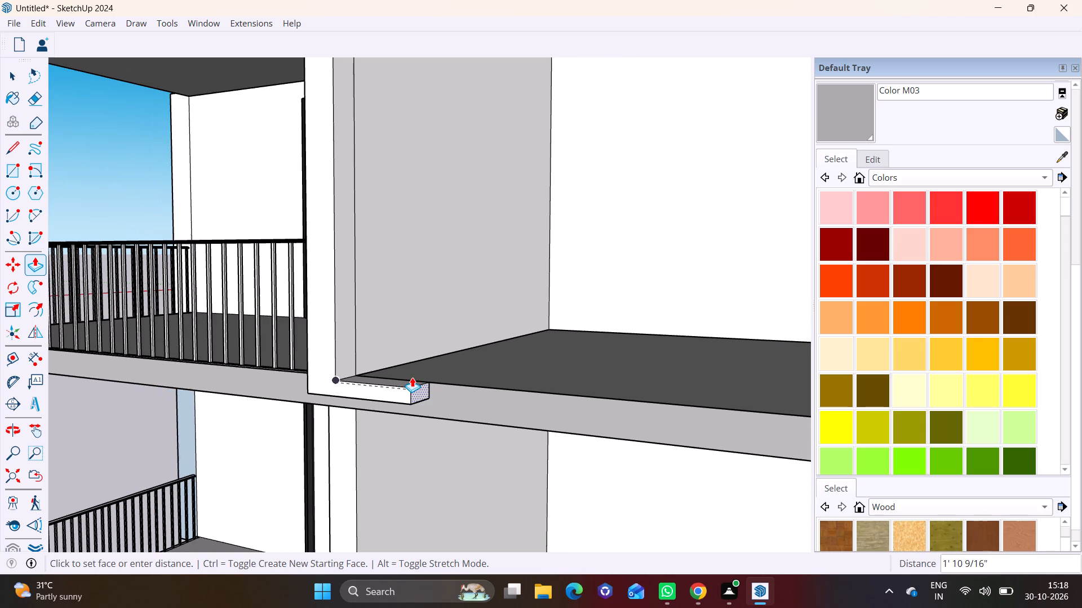
pyautogui.scroll(-2, 507, 388)
pyautogui.keyDown('shift'); pyautogui.moveTo(507, 388); pyautogui.dragTo(499, 387, button='middle'); pyautogui.keyUp('shift')
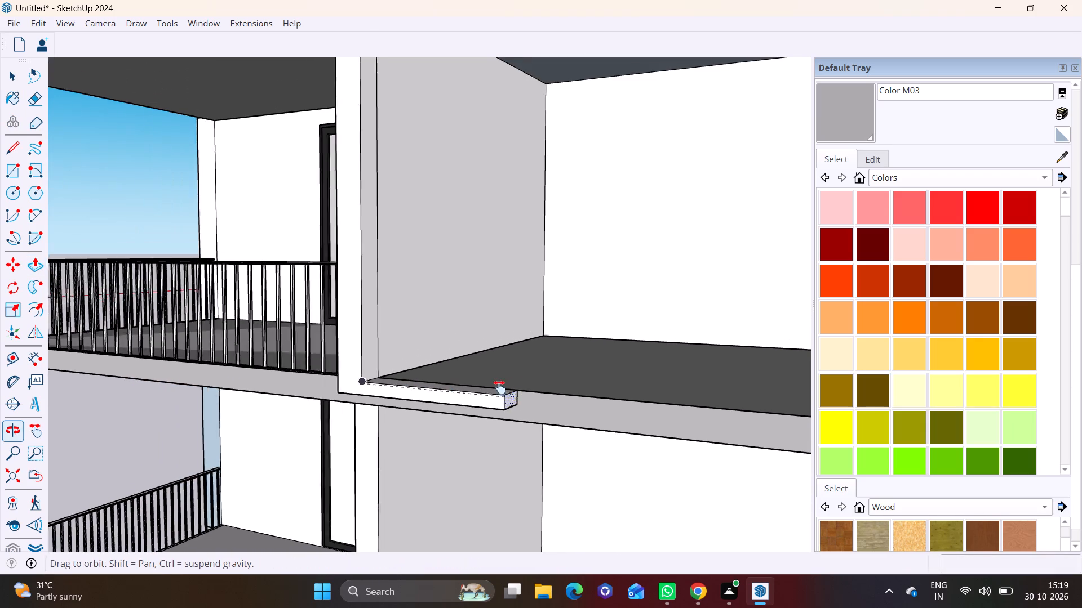
pyautogui.keyDown('shift'); pyautogui.moveTo(499, 387); pyautogui.dragTo(66, 364, button='middle'); pyautogui.keyUp('shift')
pyautogui.keyDown('shift'); pyautogui.moveTo(492, 381); pyautogui.dragTo(0, 389, button='middle'); pyautogui.keyUp('shift')
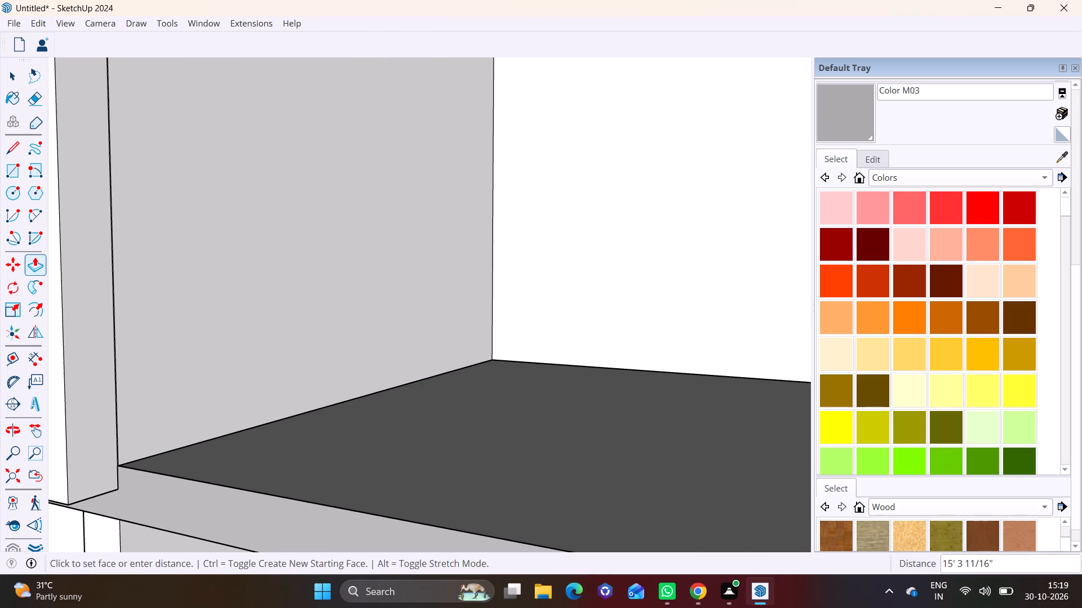
pyautogui.keyDown('shift'); pyautogui.moveTo(59, 414); pyautogui.dragTo(228, 381, button='middle'); pyautogui.keyUp('shift')
pyautogui.click(210, 438)
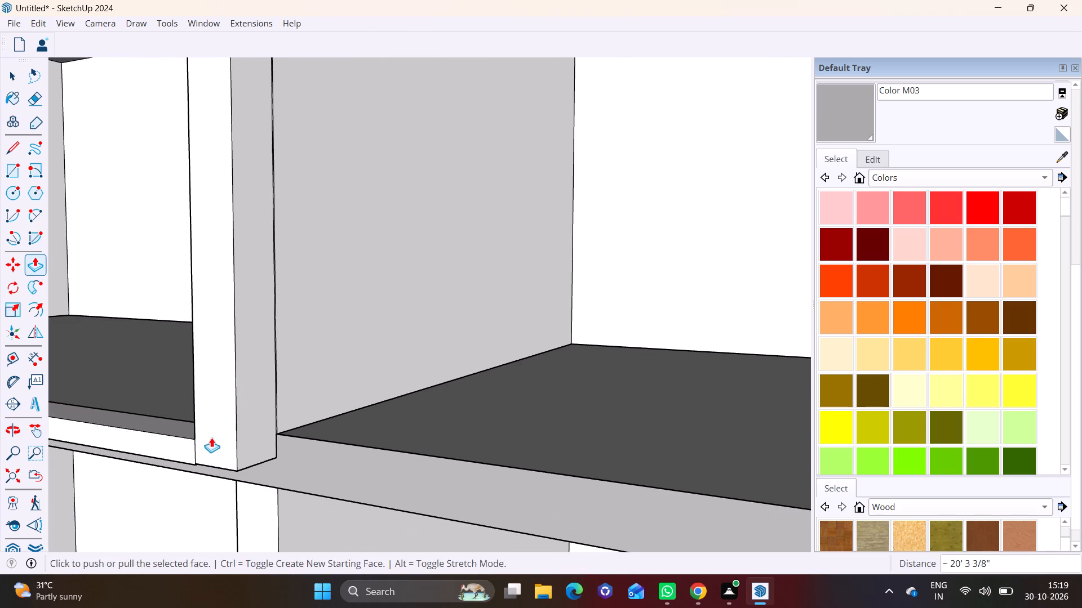
# Push/pull the underside of the post about 1/16" down, flush with the underside of the bottom rail.
pyautogui.moveTo(201, 436); pyautogui.dragTo(258, 321, button='middle')
pyautogui.scroll(10, 197, 459)
pyautogui.moveTo(201, 410); pyautogui.dragTo(209, 385, button='middle')
pyautogui.press('space')
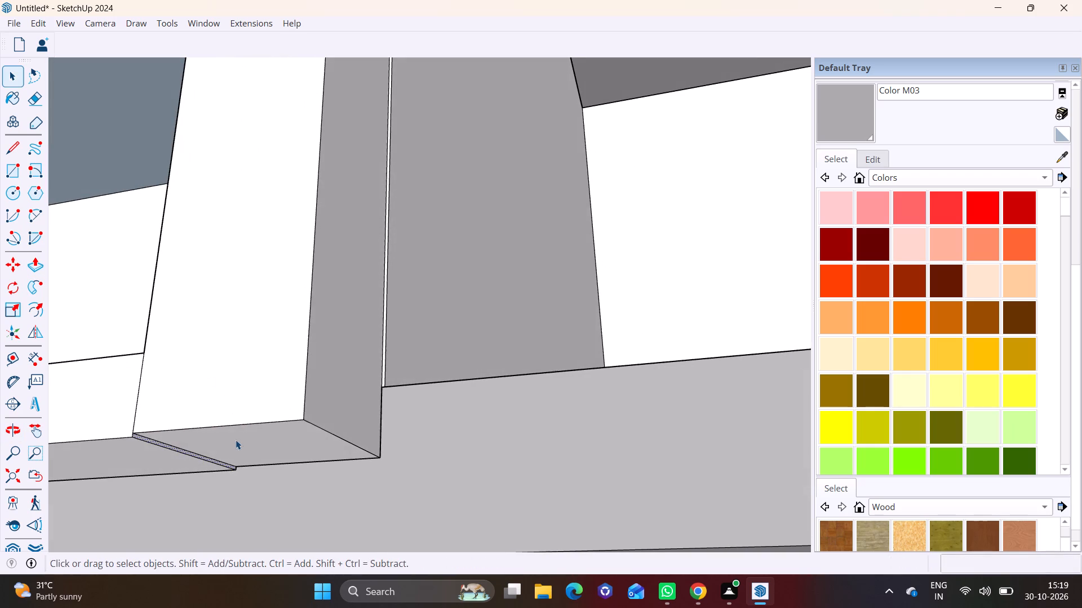
pyautogui.click(236, 440)
pyautogui.click(29, 257)
pyautogui.click(190, 442)
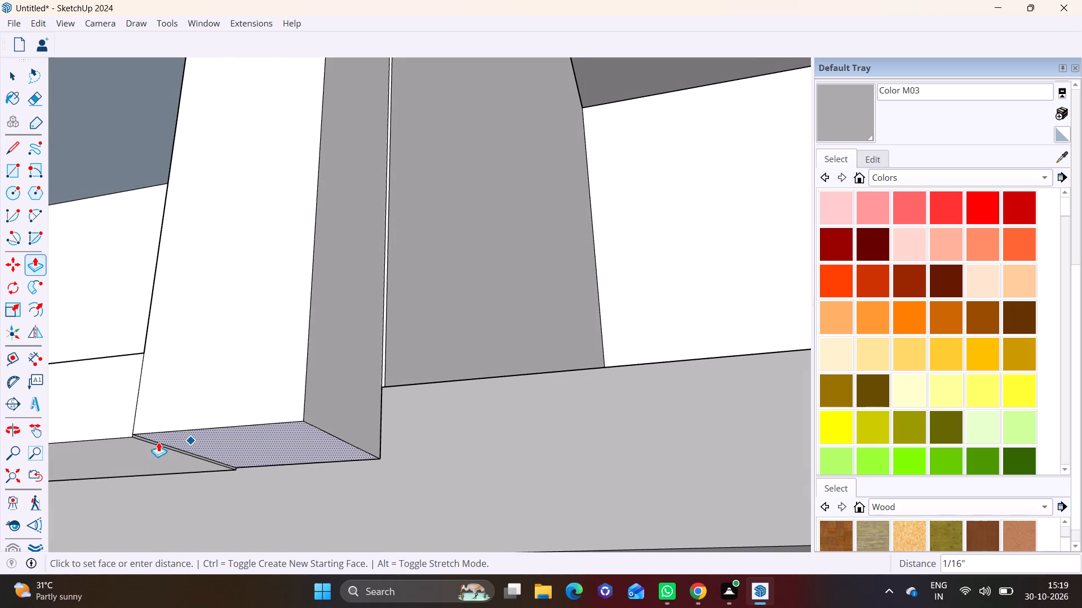
pyautogui.click(126, 442)
# Erase the seam lines between the post and the bottom rail on the front face and the underside.
pyautogui.press('space')
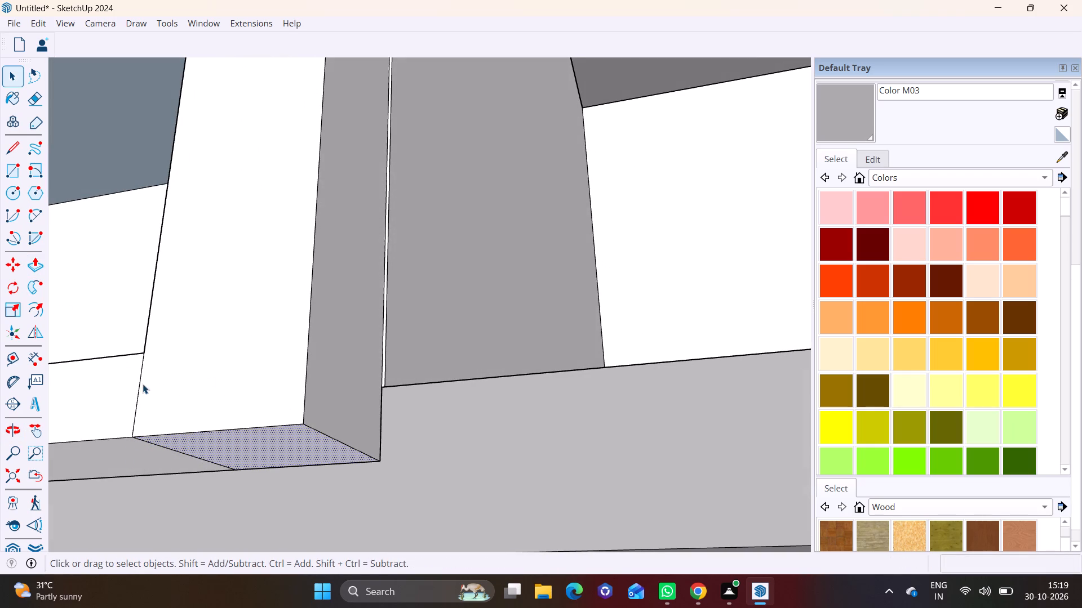
pyautogui.click(139, 378)
pyautogui.rightClick(139, 378)
pyautogui.click(178, 408)
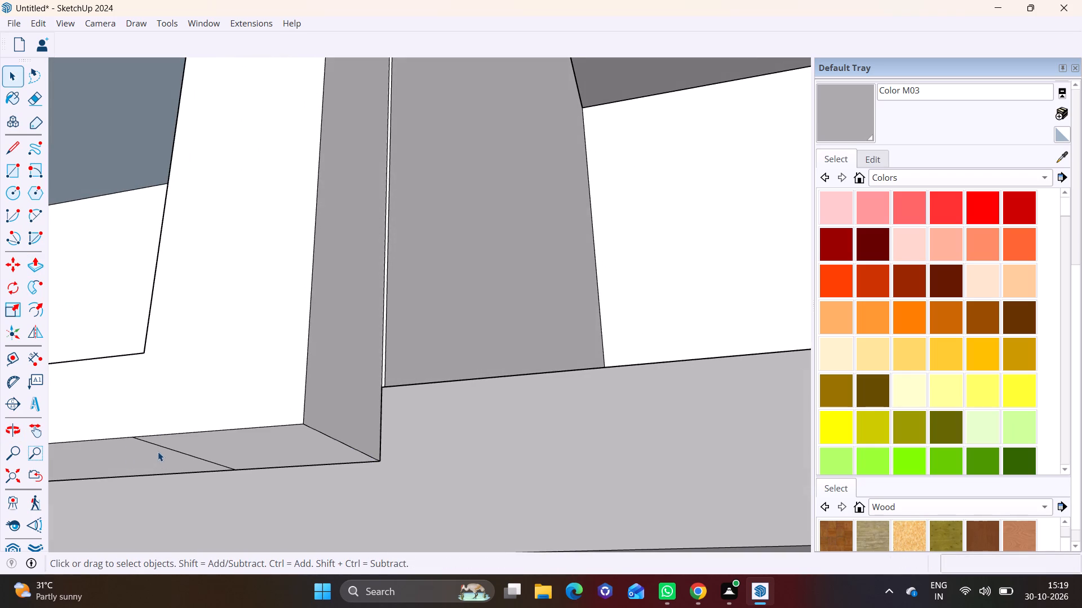
pyautogui.click(166, 449)
pyautogui.rightClick(166, 449)
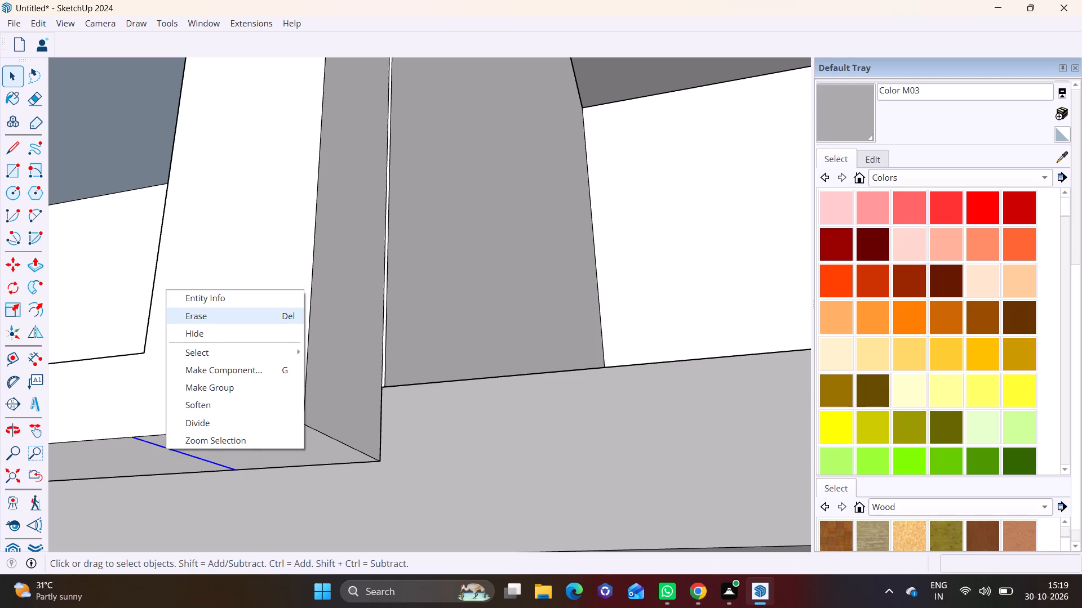
pyautogui.click(217, 319)
# Push/pull the top face of the new frame's bottom rail up about 6 5/16".
pyautogui.scroll(-7, 201, 327)
pyautogui.moveTo(188, 333); pyautogui.dragTo(367, 437, button='middle')
pyautogui.scroll(-6, 210, 286)
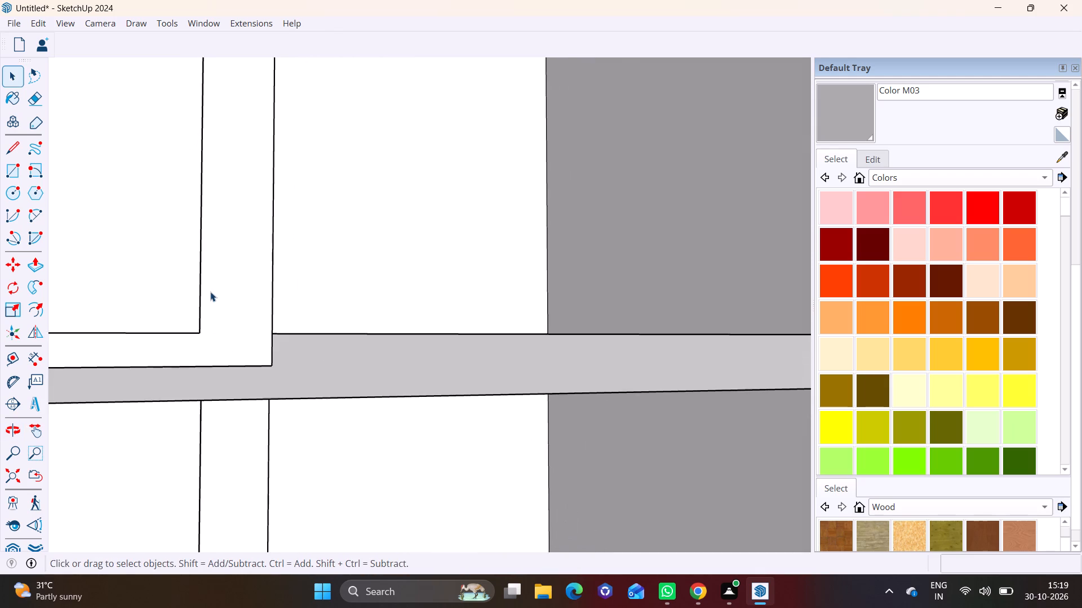
pyautogui.scroll(-4, 210, 292)
pyautogui.scroll(1, 201, 314)
pyautogui.scroll(-4, 201, 314)
pyautogui.moveTo(184, 278); pyautogui.dragTo(498, 253, button='middle')
pyautogui.moveTo(356, 325); pyautogui.dragTo(325, 453, button='middle')
pyautogui.scroll(1, 335, 427)
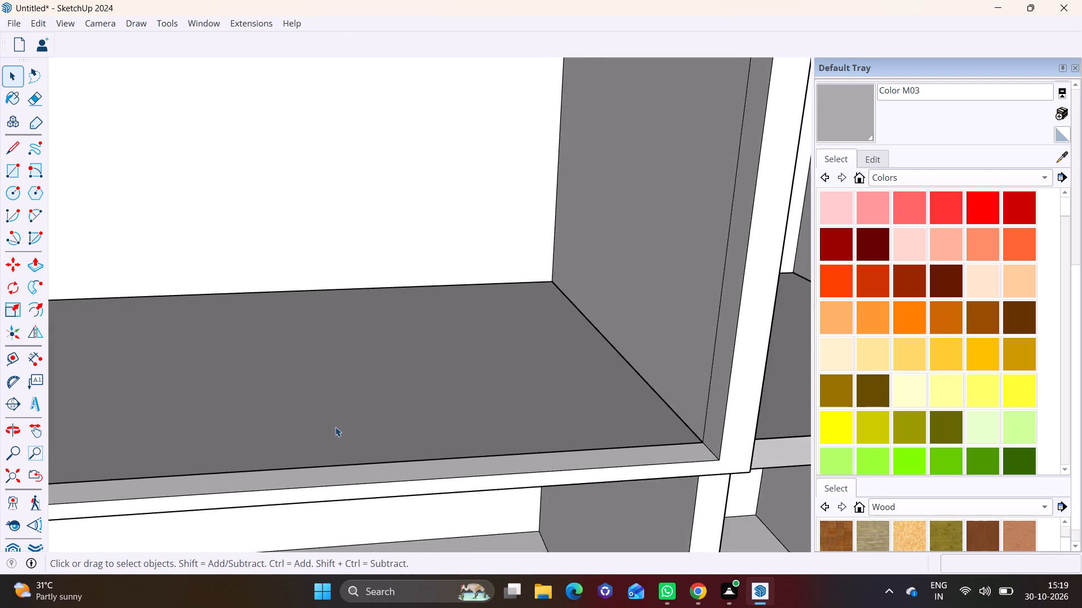
pyautogui.scroll(2, 335, 427)
pyautogui.moveTo(356, 428); pyautogui.dragTo(317, 373, button='middle')
pyautogui.click(332, 424)
pyautogui.click(42, 261)
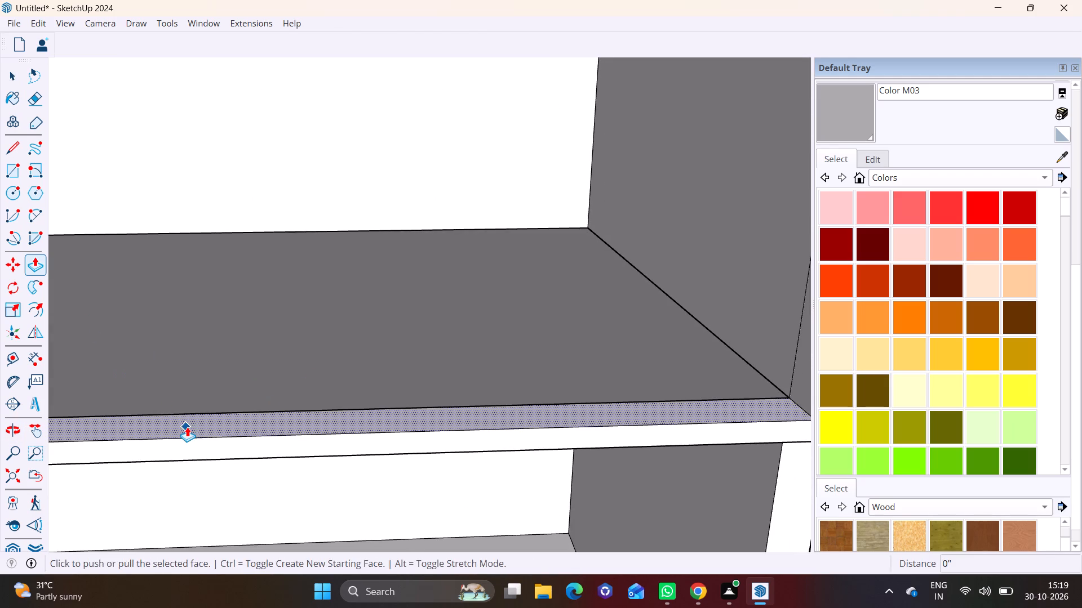
pyautogui.click(187, 427)
pyautogui.click(178, 394)
# Draw a rectangle of about 20' 3 3/8" by 9 1/4" over the underside of the same frame's top rail.
pyautogui.scroll(-6, 170, 390)
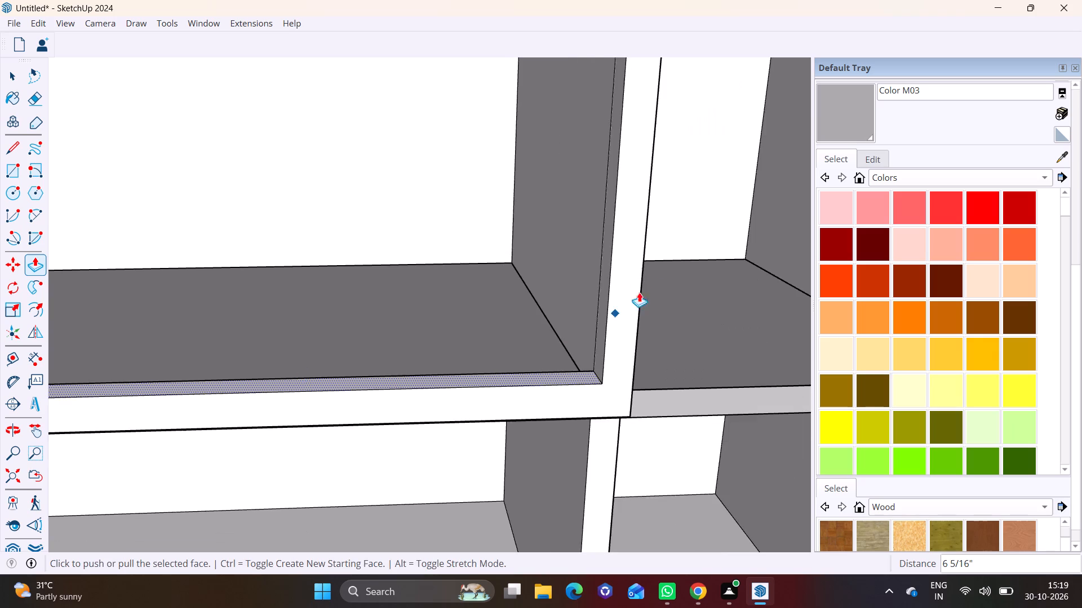
pyautogui.scroll(3, 654, 275)
pyautogui.moveTo(636, 263); pyautogui.dragTo(712, 249, button='middle')
pyautogui.scroll(-12, 484, 309)
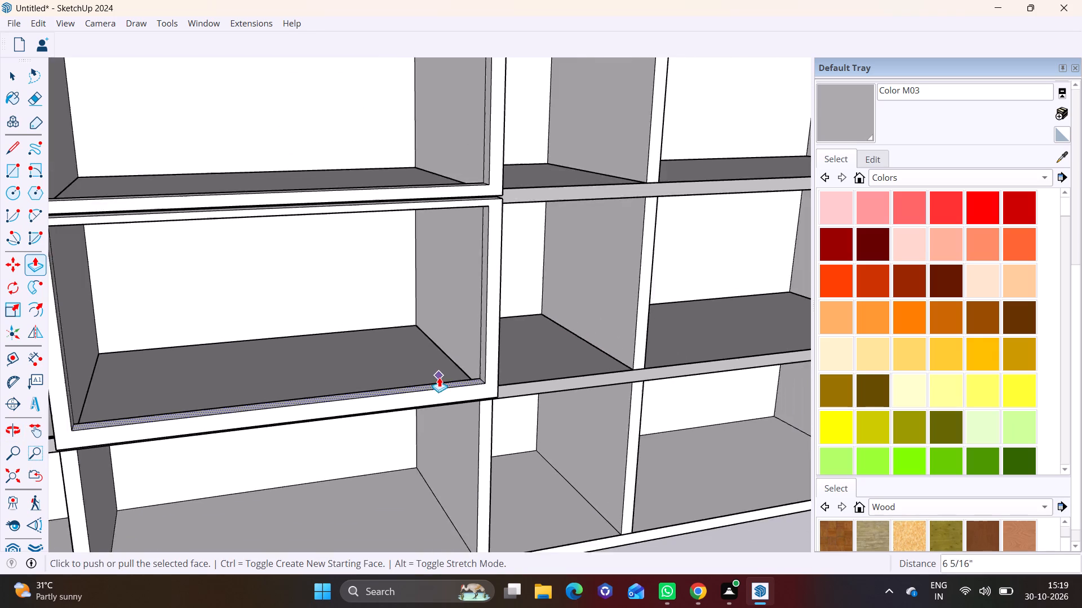
pyautogui.moveTo(433, 378); pyautogui.dragTo(349, 280, button='middle')
pyautogui.keyDown('shift'); pyautogui.moveTo(298, 169); pyautogui.dragTo(445, 375, button='middle'); pyautogui.keyUp('shift')
pyautogui.scroll(6, 427, 391)
pyautogui.moveTo(370, 359); pyautogui.dragTo(344, 350, button='middle')
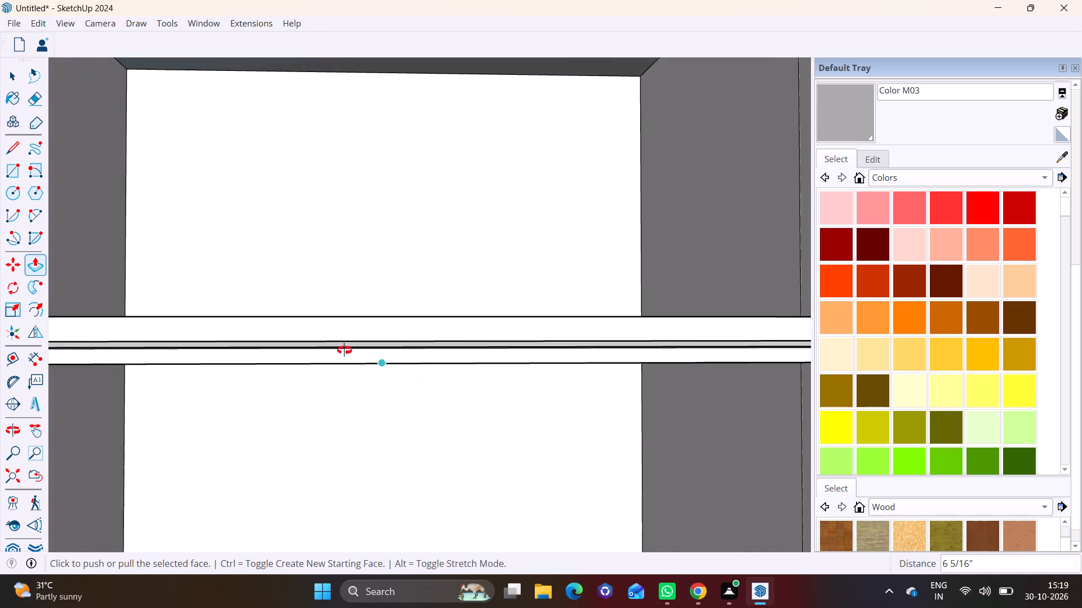
pyautogui.moveTo(344, 350); pyautogui.dragTo(321, 239, button='middle')
pyautogui.click(10, 69)
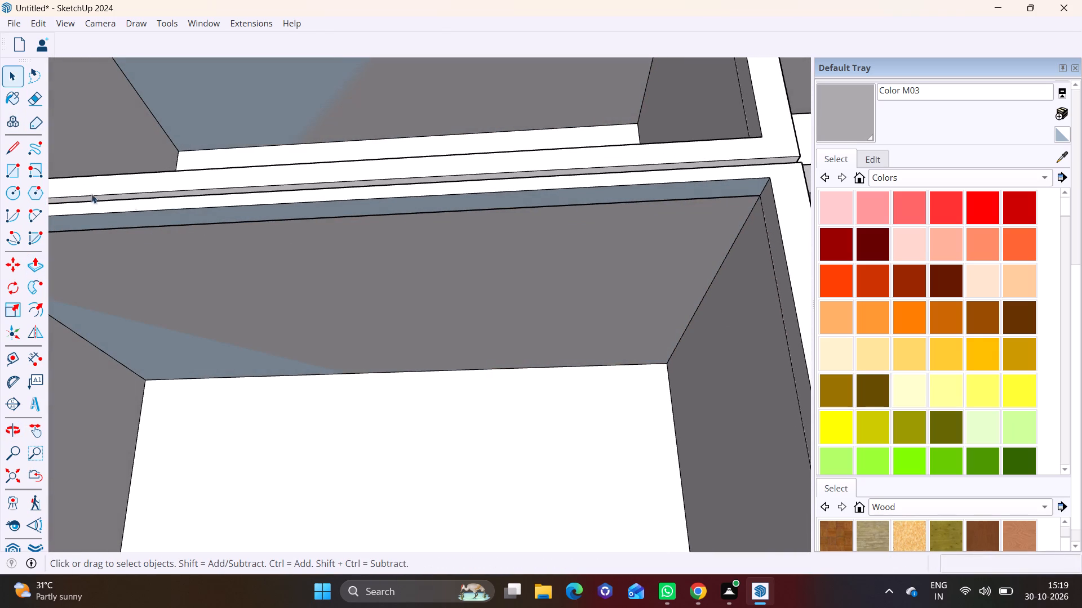
pyautogui.click(155, 217)
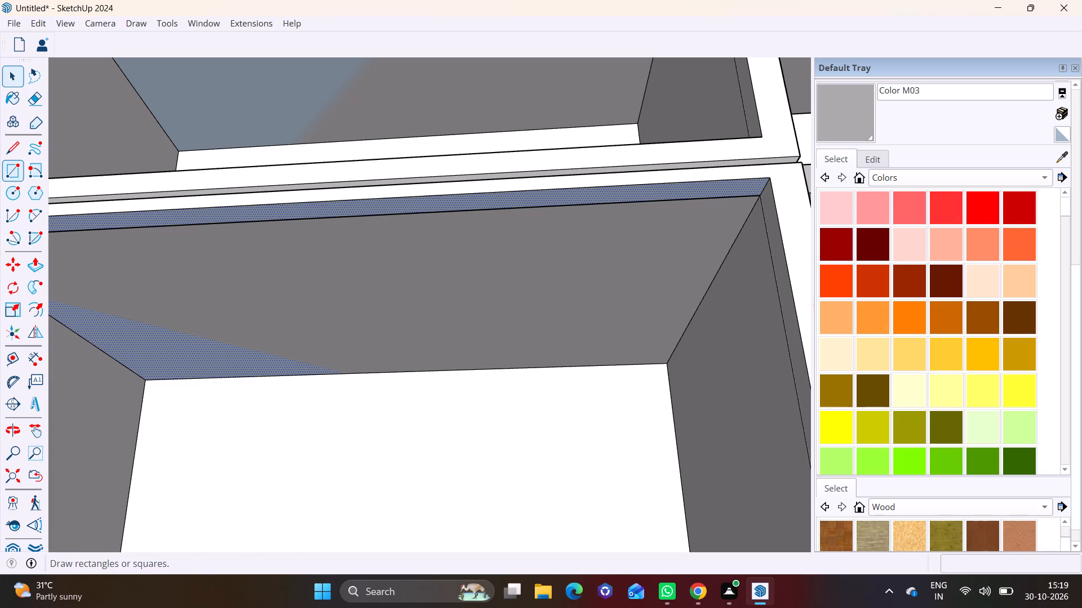
pyautogui.click(10, 170)
pyautogui.keyDown('shift'); pyautogui.moveTo(113, 238); pyautogui.dragTo(230, 247, button='middle'); pyautogui.keyUp('shift')
pyautogui.keyDown('shift'); pyautogui.moveTo(125, 226); pyautogui.dragTo(156, 225, button='middle'); pyautogui.keyUp('shift')
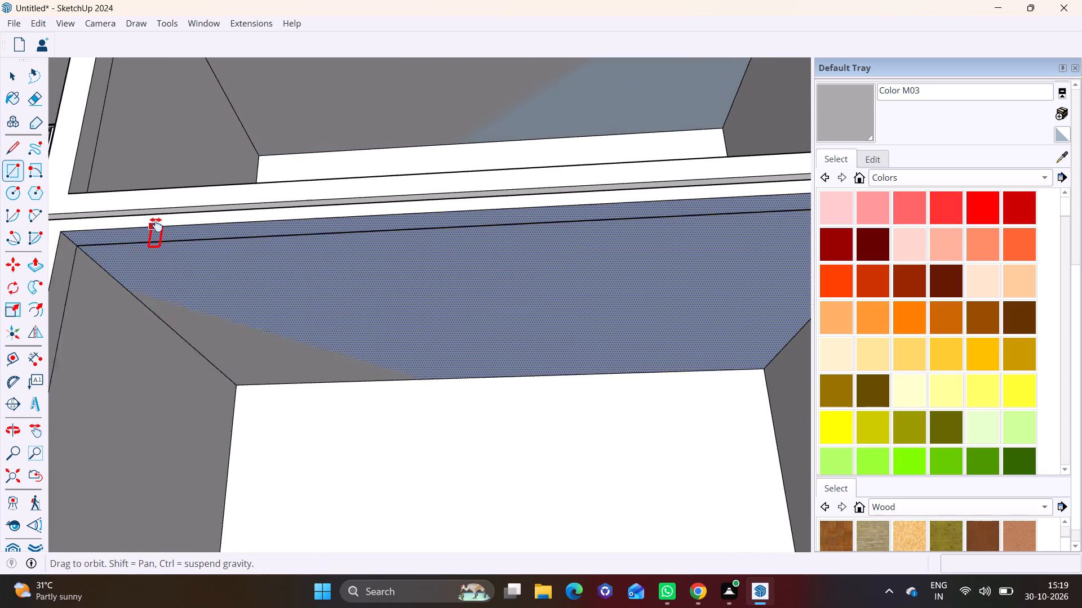
pyautogui.keyDown('shift'); pyautogui.moveTo(156, 225); pyautogui.dragTo(166, 222, button='middle'); pyautogui.keyUp('shift')
pyautogui.scroll(3, 108, 224)
pyautogui.click(61, 232)
pyautogui.scroll(-3, 216, 251)
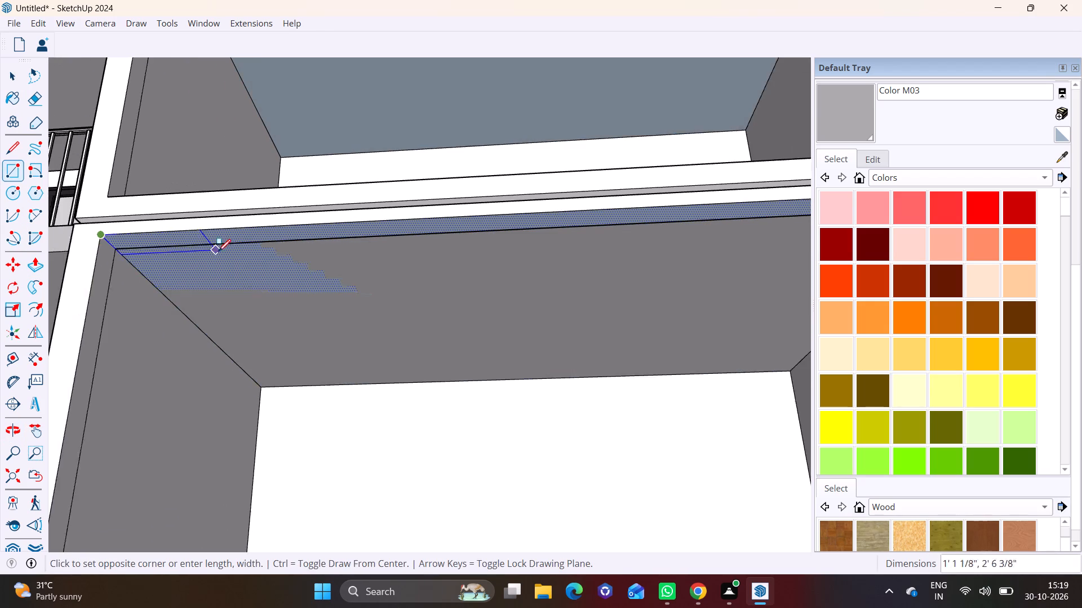
pyautogui.scroll(-2, 218, 252)
pyautogui.keyDown('shift'); pyautogui.moveTo(498, 263); pyautogui.dragTo(143, 286, button='middle'); pyautogui.keyUp('shift')
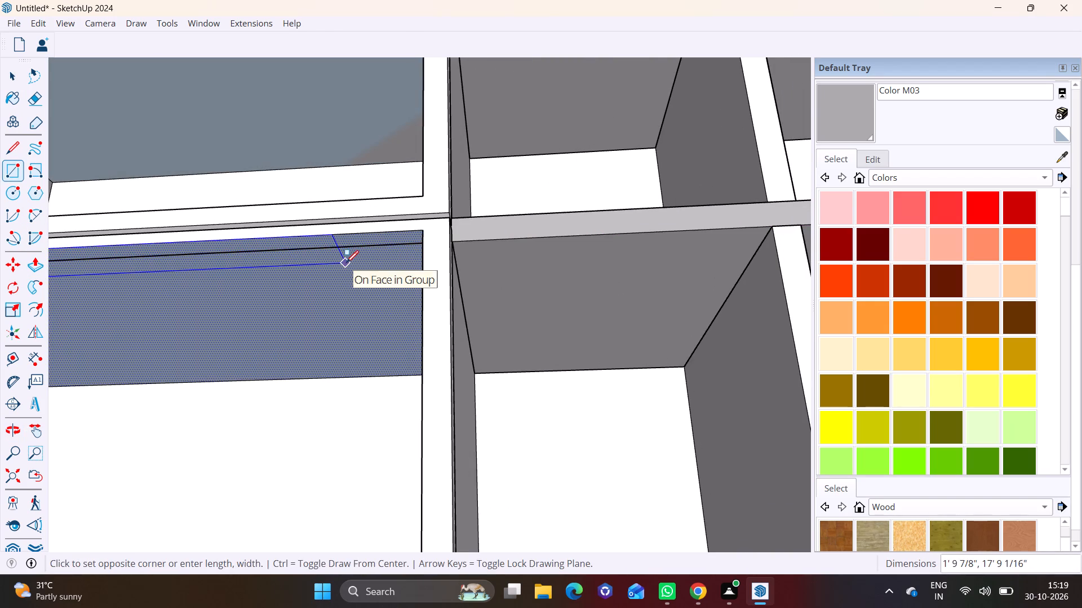
pyautogui.moveTo(346, 263); pyautogui.dragTo(413, 262, button='middle')
pyautogui.scroll(6, 487, 248)
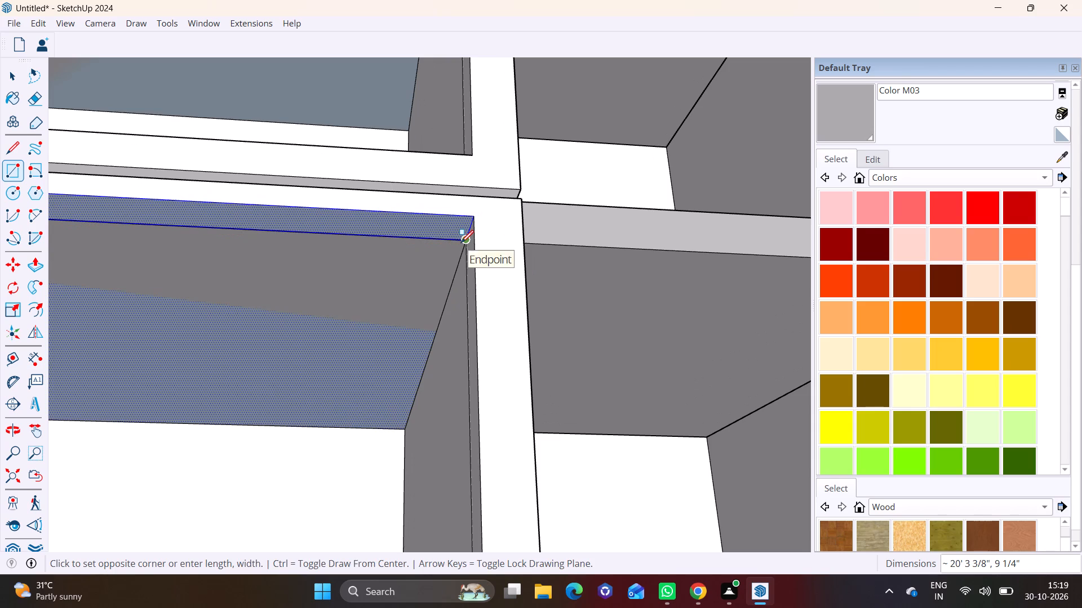
pyautogui.click(461, 243)
# Delete the face closing the front of the frame's opening.
pyautogui.press('space')
pyautogui.click(318, 298)
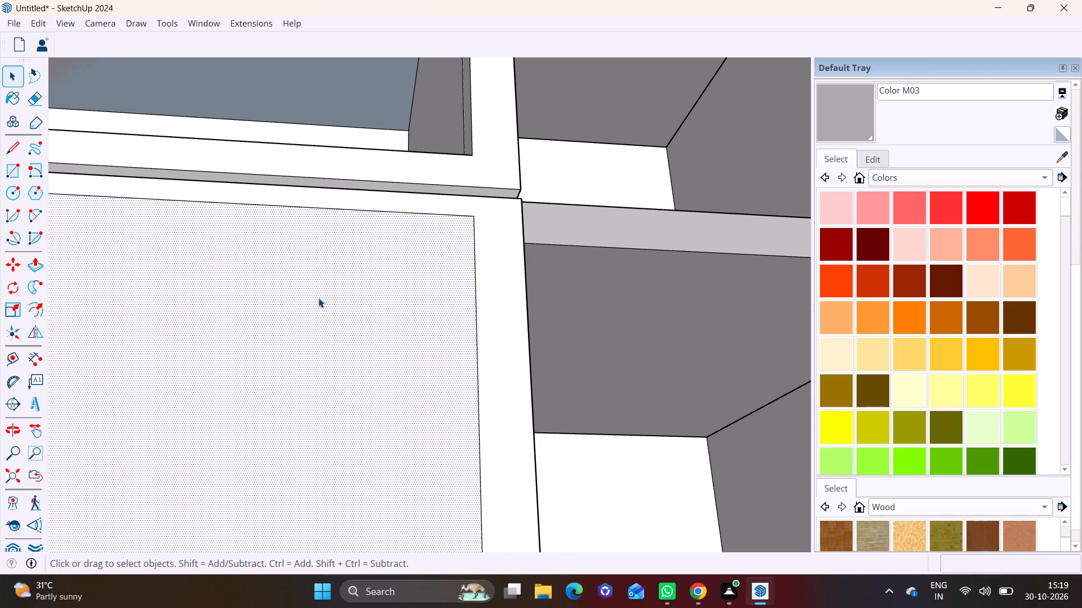
pyautogui.press('Delete')
# Push/pull the underside of the frame's top rail down about 7 9/16".
pyautogui.click(276, 212)
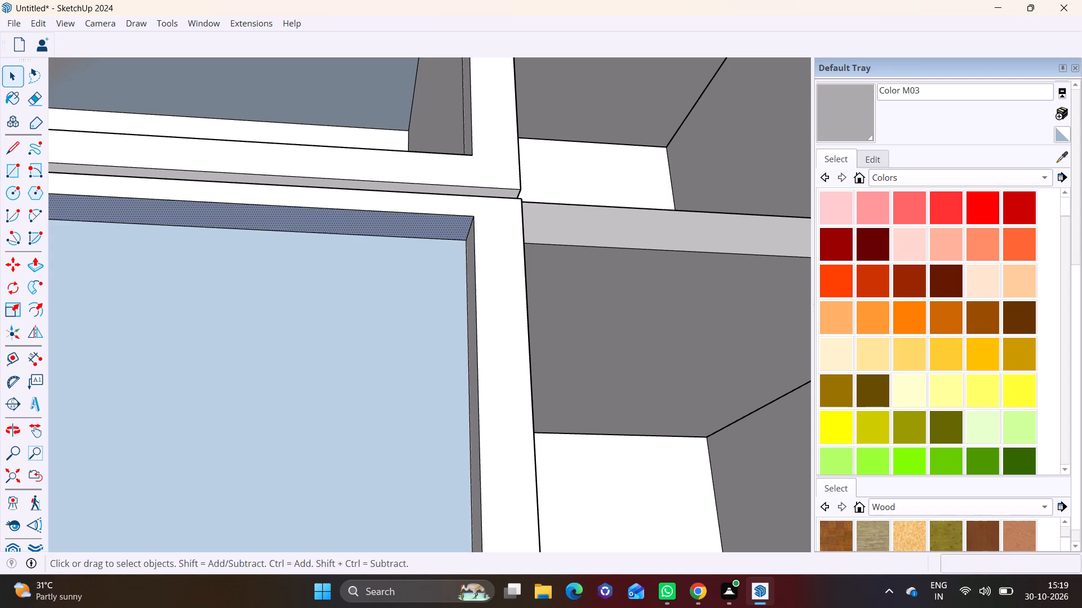
pyautogui.click(31, 261)
pyautogui.click(256, 211)
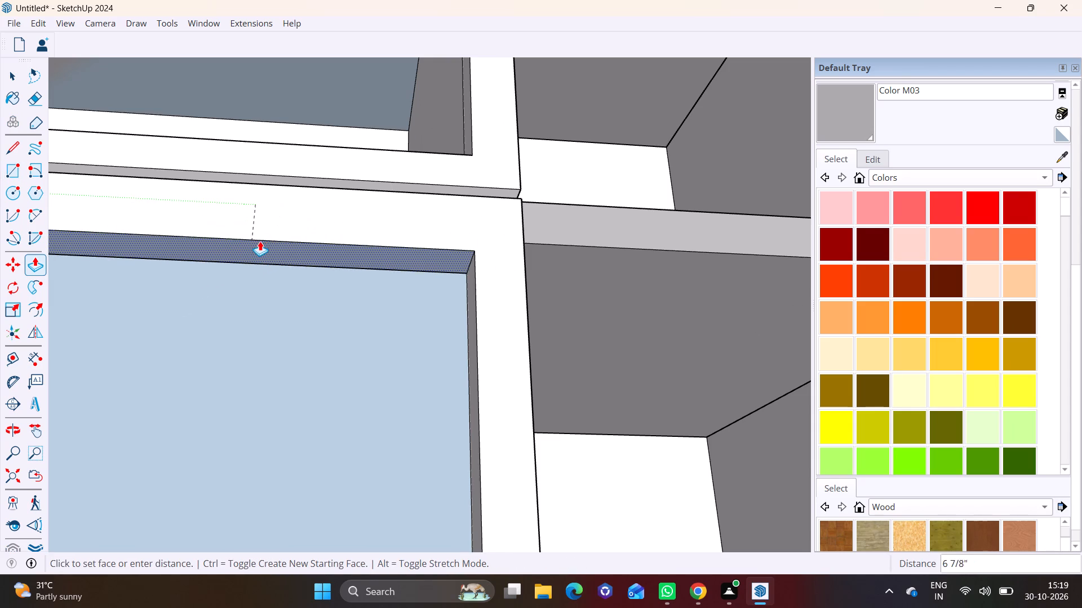
pyautogui.click(259, 245)
# Push/pull the top face of the bottom rail up about 4 7/8" on the frame one storey above.
pyautogui.scroll(-11, 315, 260)
pyautogui.moveTo(374, 291); pyautogui.dragTo(305, 452, button='middle')
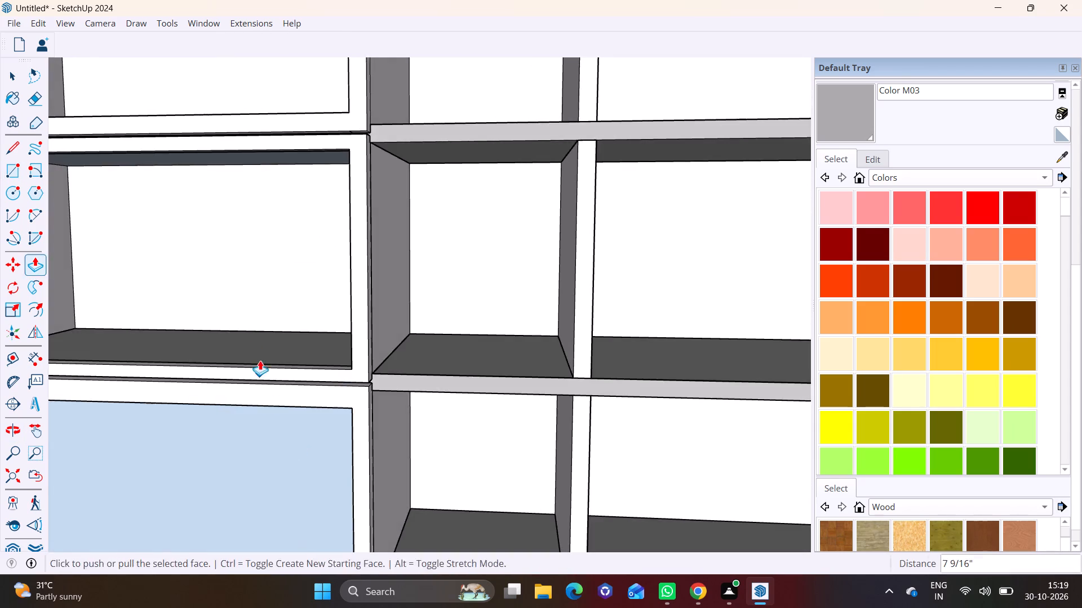
pyautogui.moveTo(260, 360); pyautogui.dragTo(457, 312, button='middle')
pyautogui.scroll(2, 388, 354)
pyautogui.moveTo(391, 351); pyautogui.dragTo(167, 444, button='middle')
pyautogui.scroll(2, 303, 373)
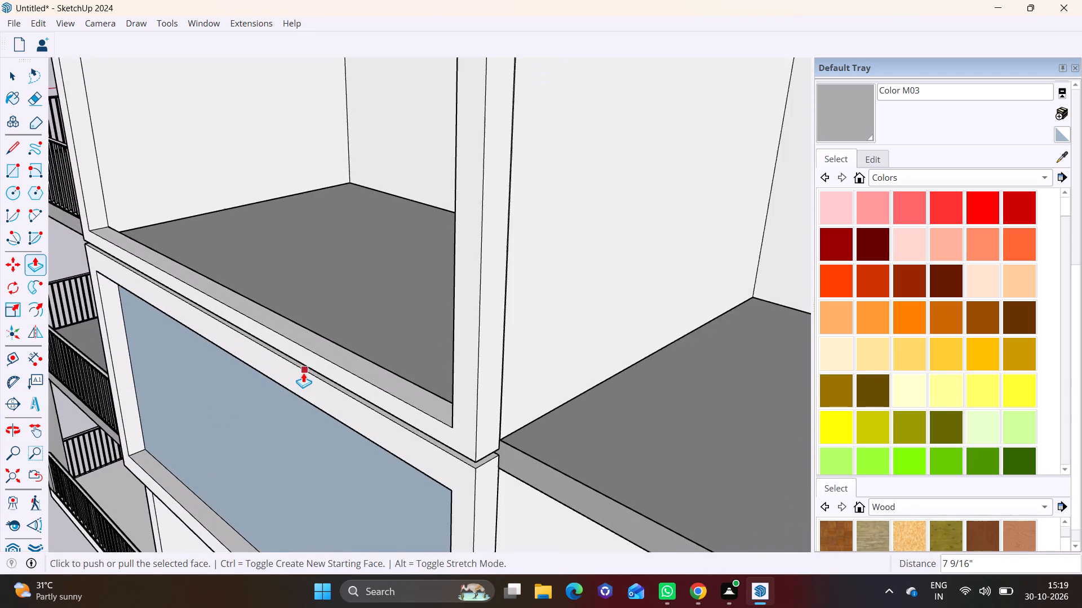
pyautogui.scroll(3, 303, 373)
pyautogui.press('space')
pyautogui.click(273, 319)
pyautogui.click(35, 264)
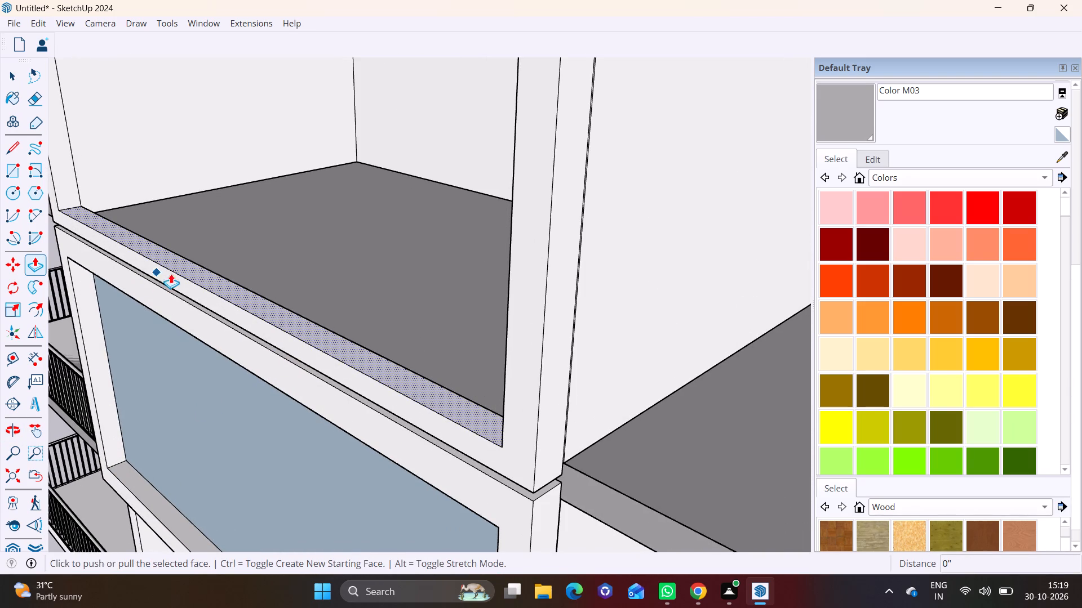
pyautogui.click(187, 274)
pyautogui.click(186, 263)
# Push/pull the inner face of that frame's post beside the railings into the opening to widen the post.
pyautogui.scroll(-3, 183, 269)
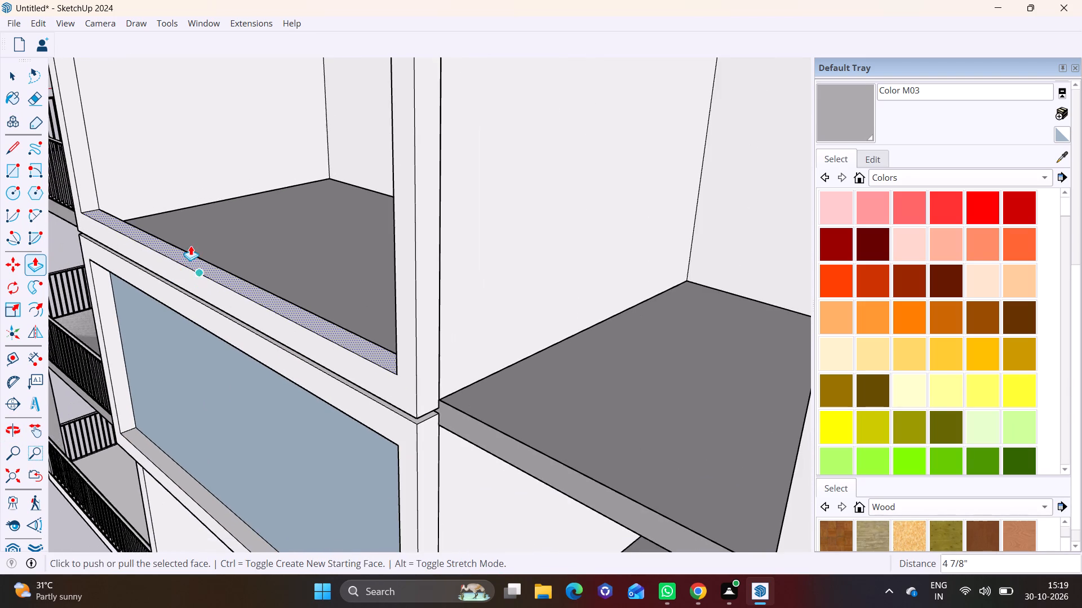
pyautogui.keyDown('shift'); pyautogui.moveTo(189, 244); pyautogui.dragTo(323, 427, button='middle'); pyautogui.keyUp('shift')
pyautogui.press('space')
pyautogui.click(206, 312)
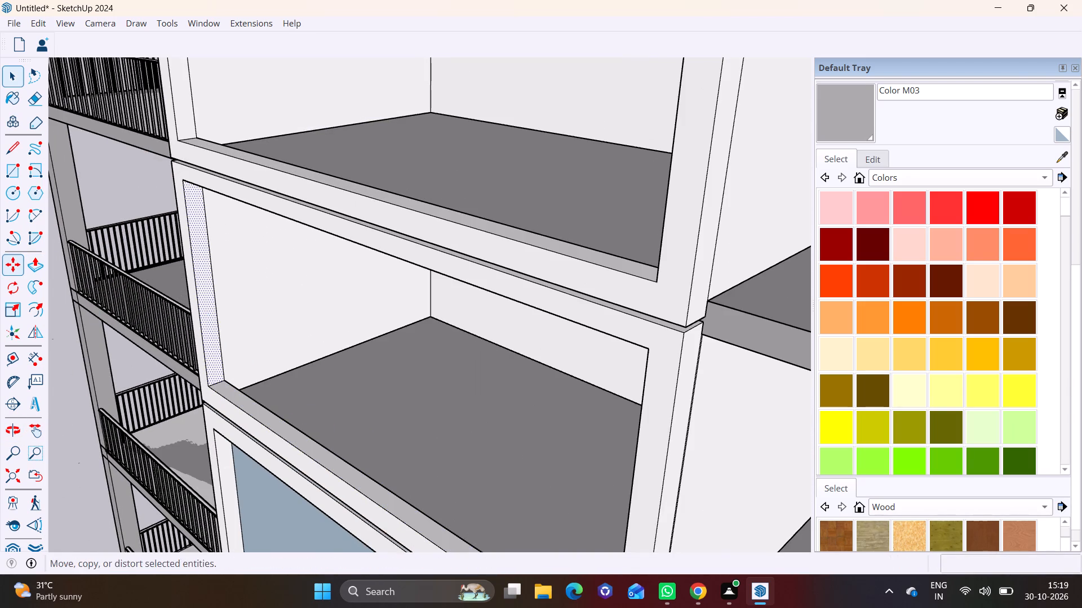
pyautogui.click(34, 261)
pyautogui.click(212, 292)
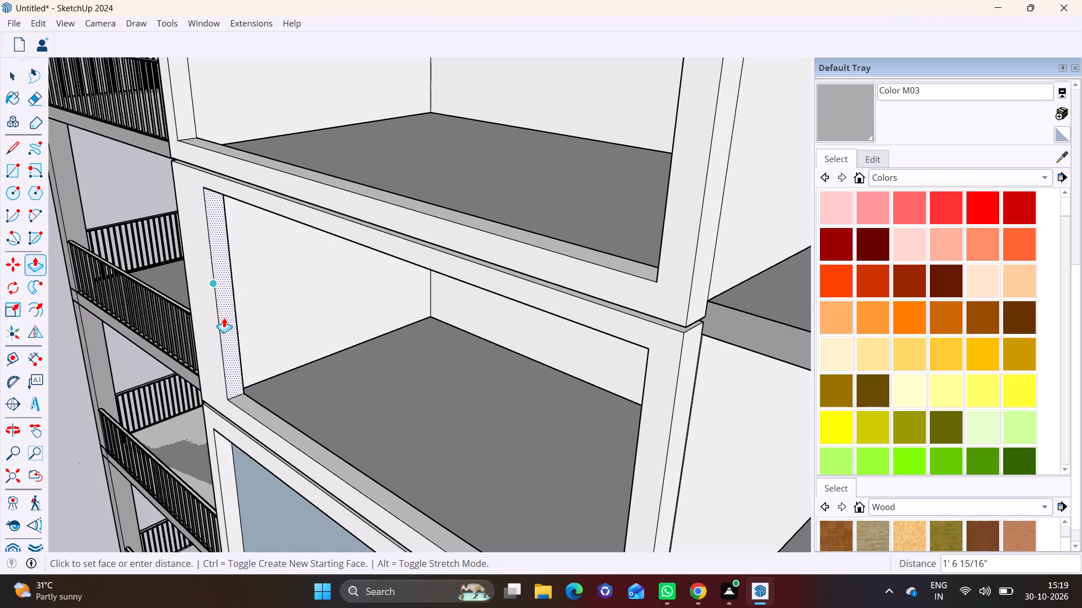
pyautogui.click(215, 306)
# Push/pull the inner face of the railing-side post about 10 13/16" inward on the next frame up, aligned with the frame below.
pyautogui.scroll(-2, 242, 217)
pyautogui.keyDown('shift'); pyautogui.moveTo(232, 155); pyautogui.dragTo(260, 362, button='middle'); pyautogui.keyUp('shift')
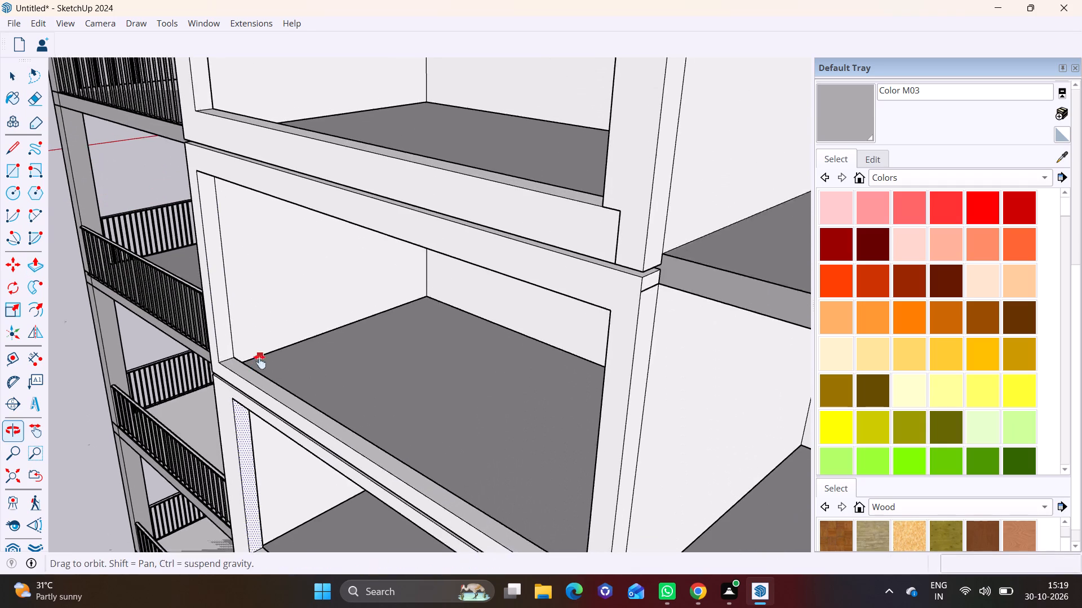
pyautogui.keyDown('shift'); pyautogui.moveTo(260, 362); pyautogui.dragTo(260, 363, button='middle'); pyautogui.keyUp('shift')
pyautogui.press('space')
pyautogui.click(218, 311)
pyautogui.click(41, 267)
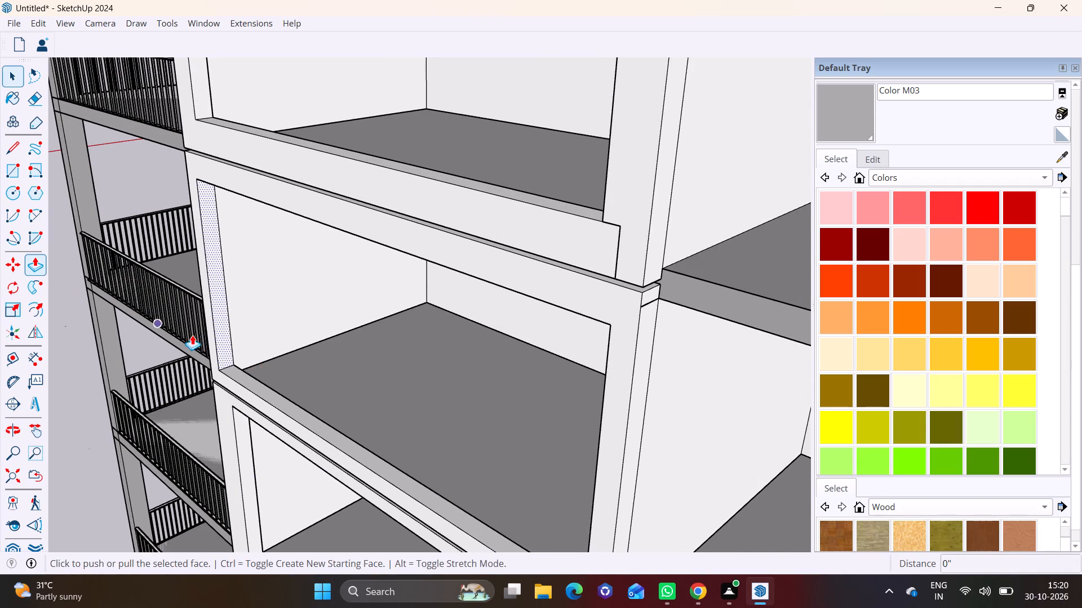
pyautogui.click(224, 314)
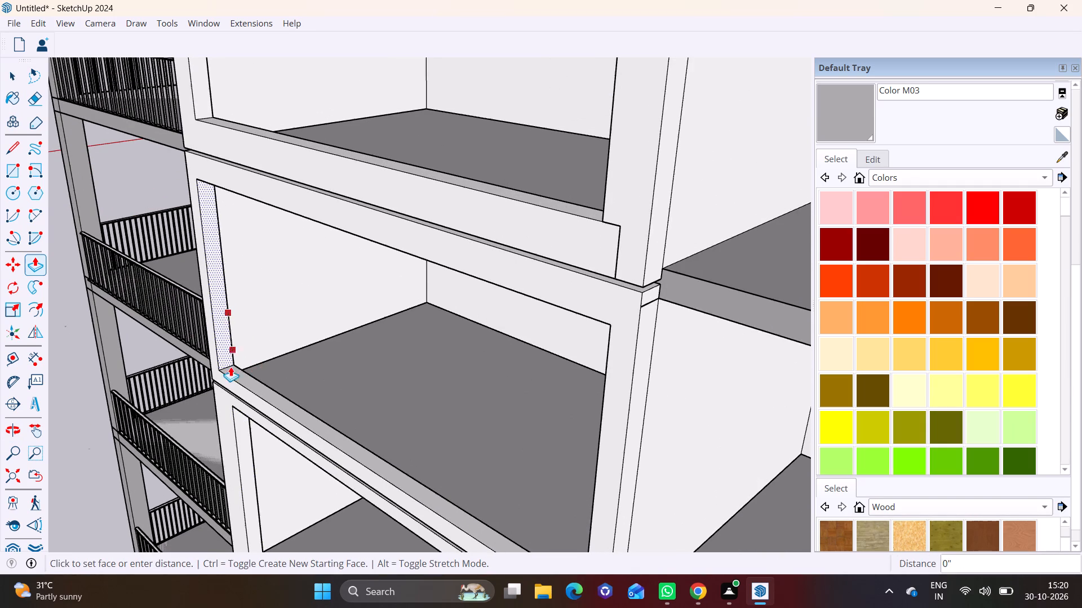
pyautogui.click(234, 419)
pyautogui.scroll(-2, 234, 419)
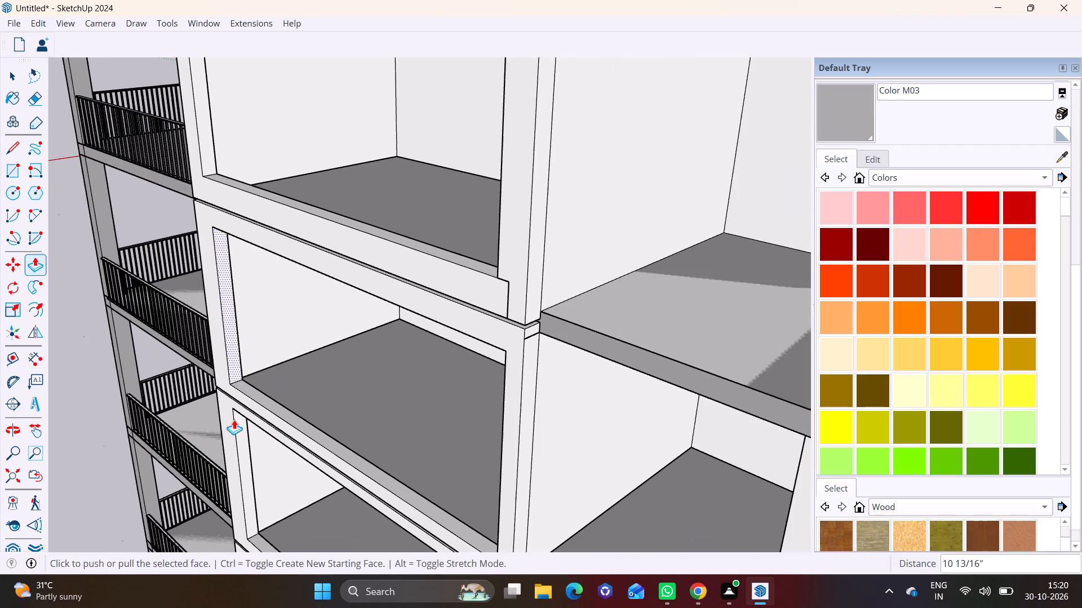
# Push/pull the inner face of the railing-side post inward on the lowest frame, aligned with the post of the frame above.
pyautogui.moveTo(240, 374); pyautogui.dragTo(346, 239, button='middle')
pyautogui.scroll(-3, 369, 379)
pyautogui.moveTo(360, 382); pyautogui.dragTo(239, 321, button='middle')
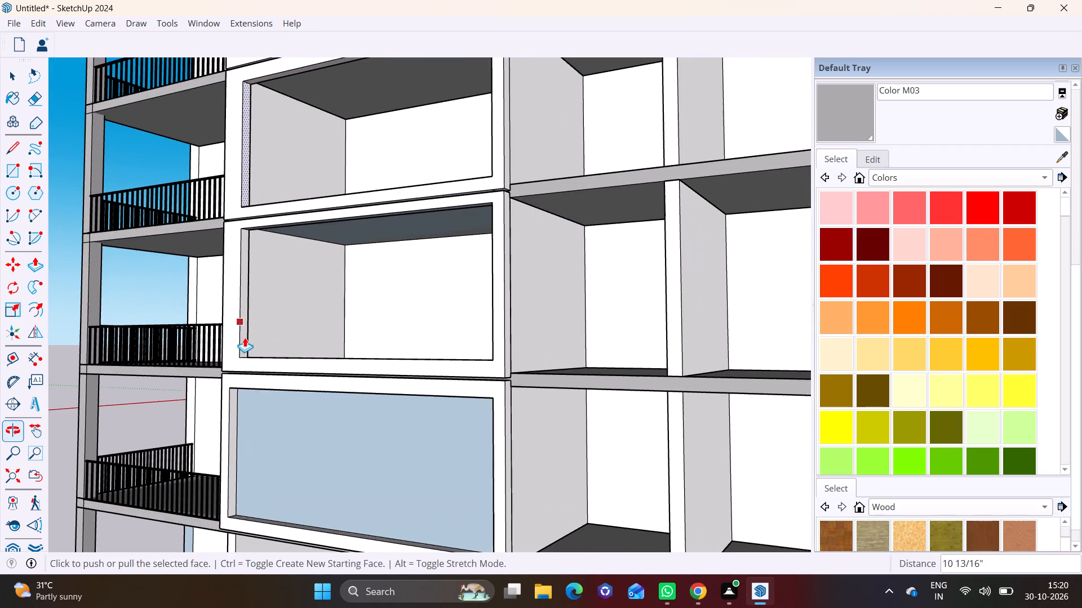
pyautogui.moveTo(345, 430); pyautogui.dragTo(347, 360, button='middle')
pyautogui.scroll(5, 190, 372)
pyautogui.press('space')
pyautogui.click(287, 339)
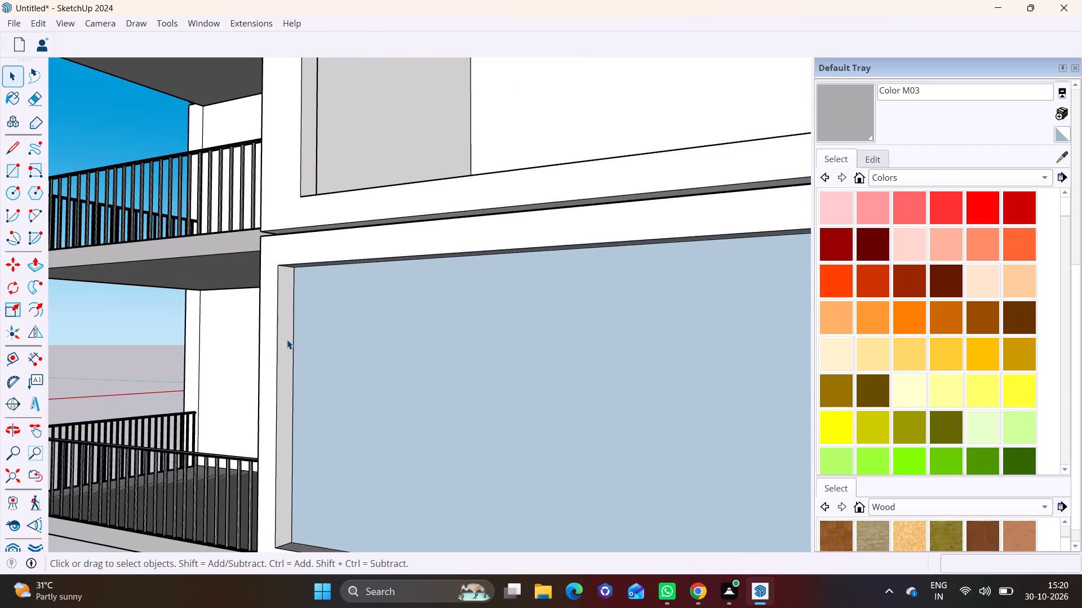
pyautogui.click(38, 260)
pyautogui.click(283, 289)
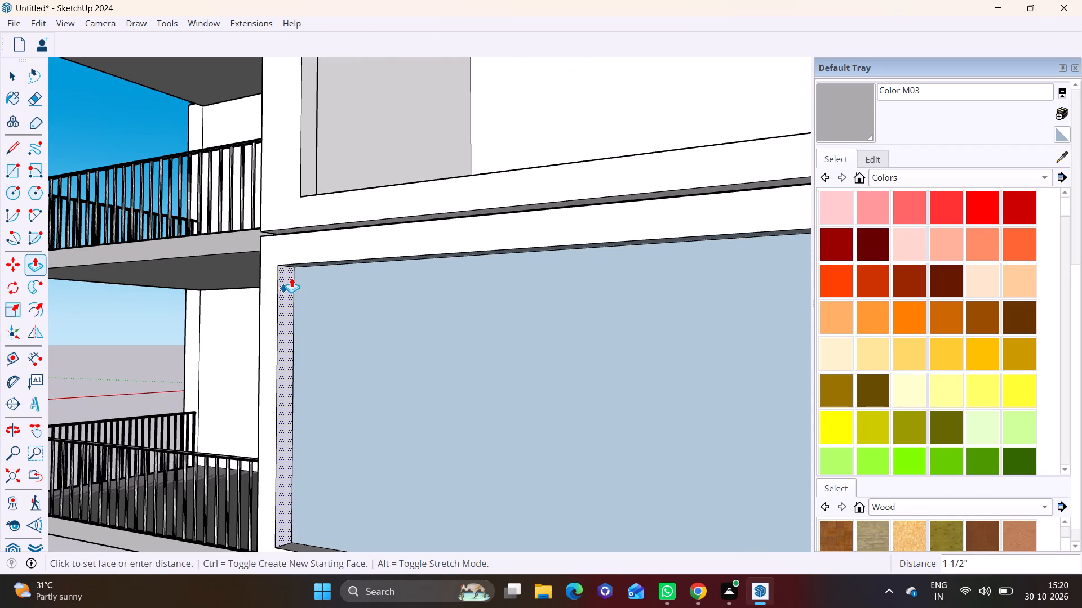
pyautogui.click(300, 190)
# Delete the face filling the opening of the lowest frame.
pyautogui.press('space')
pyautogui.click(383, 364)
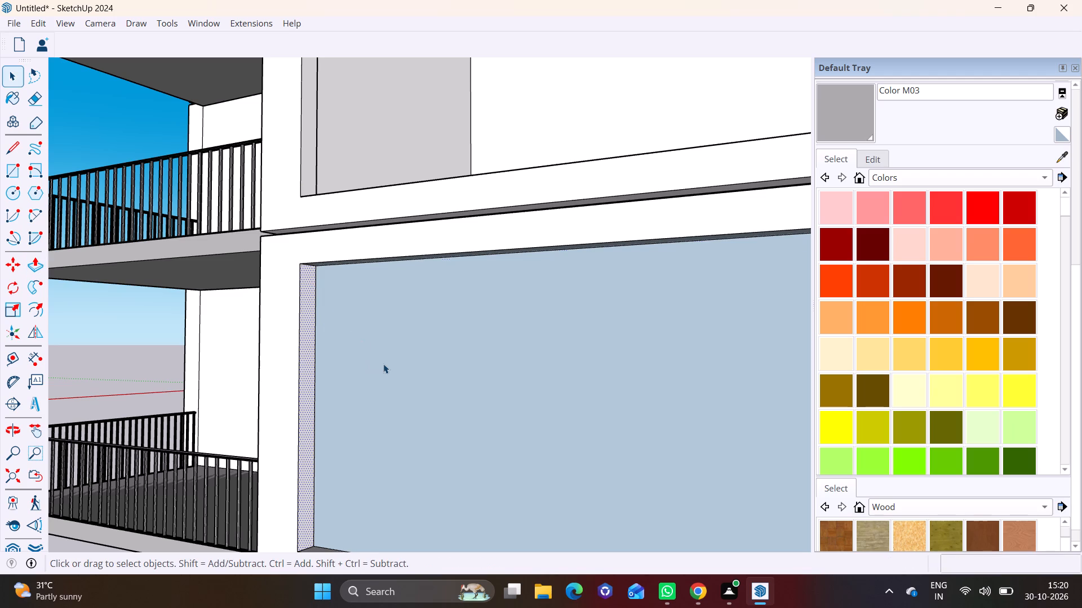
pyautogui.press('Delete')
pyautogui.scroll(-4, 383, 364)
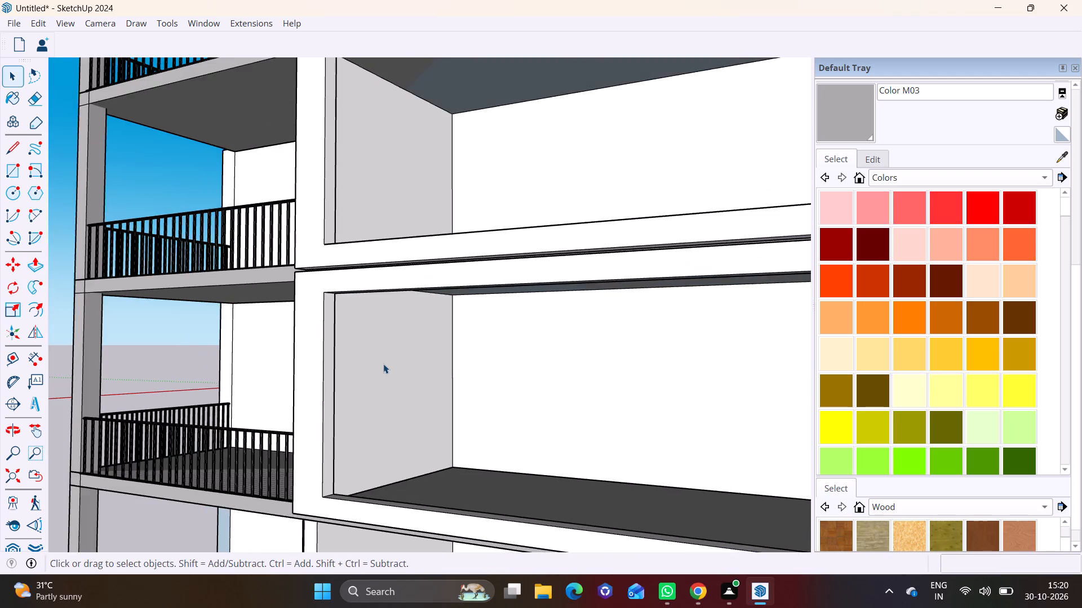
# Push/pull the inner face of the lowest frame's post opposite the railings into the opening to widen the post.
pyautogui.keyDown('shift'); pyautogui.moveTo(383, 364); pyautogui.dragTo(178, 380, button='middle'); pyautogui.keyUp('shift')
pyautogui.moveTo(370, 408); pyautogui.dragTo(592, 412, button='middle')
pyautogui.keyDown('shift'); pyautogui.moveTo(580, 406); pyautogui.dragTo(272, 415, button='middle'); pyautogui.keyUp('shift')
pyautogui.scroll(3, 481, 404)
pyautogui.moveTo(483, 411); pyautogui.dragTo(611, 421, button='middle')
pyautogui.scroll(4, 584, 396)
pyautogui.click(557, 389)
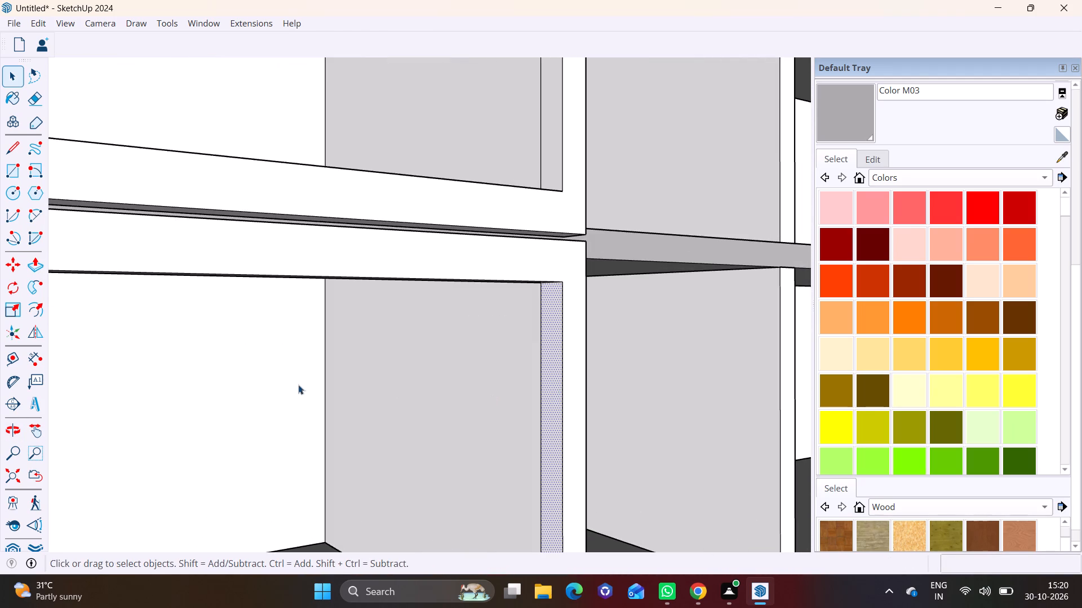
pyautogui.click(40, 263)
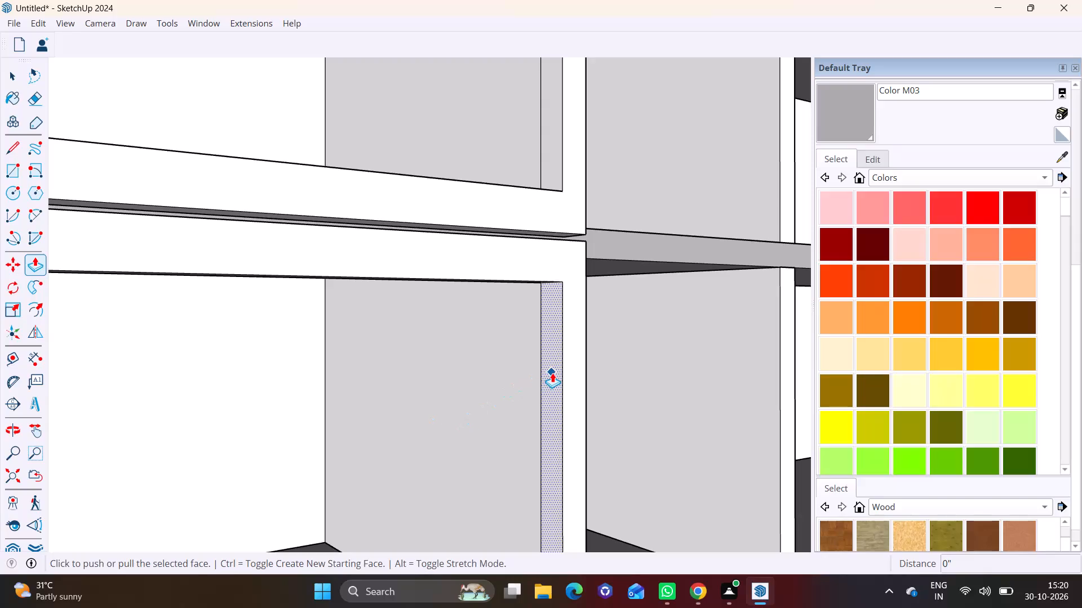
pyautogui.click(552, 373)
pyautogui.click(539, 372)
# Push/pull the inner face of the same-side post inward 4 1/2" on the next frame up, aligned with the lowest frame.
pyautogui.press('space')
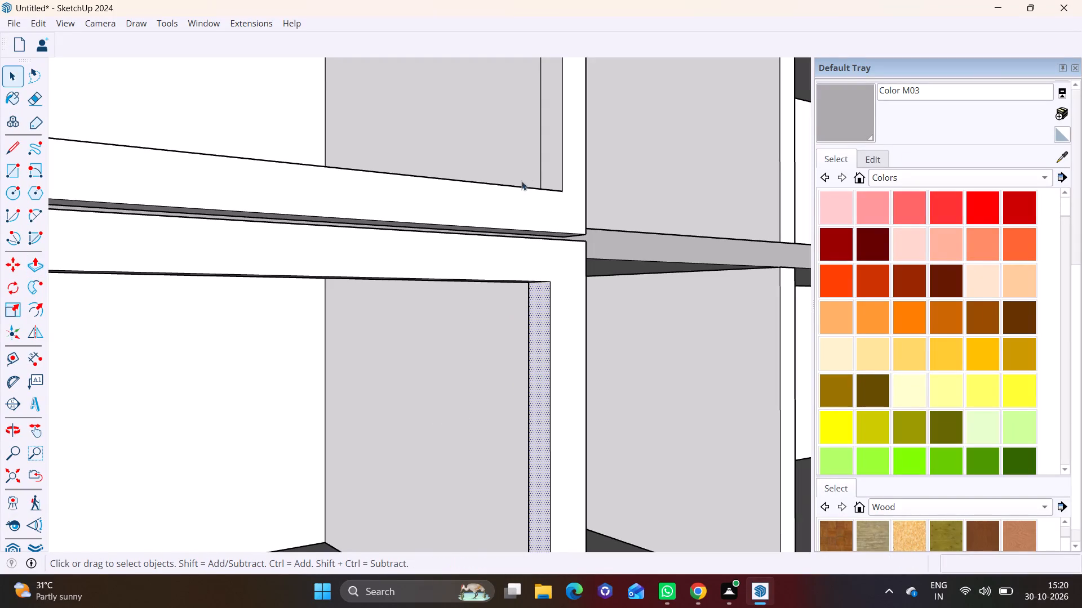
pyautogui.click(546, 159)
pyautogui.click(36, 270)
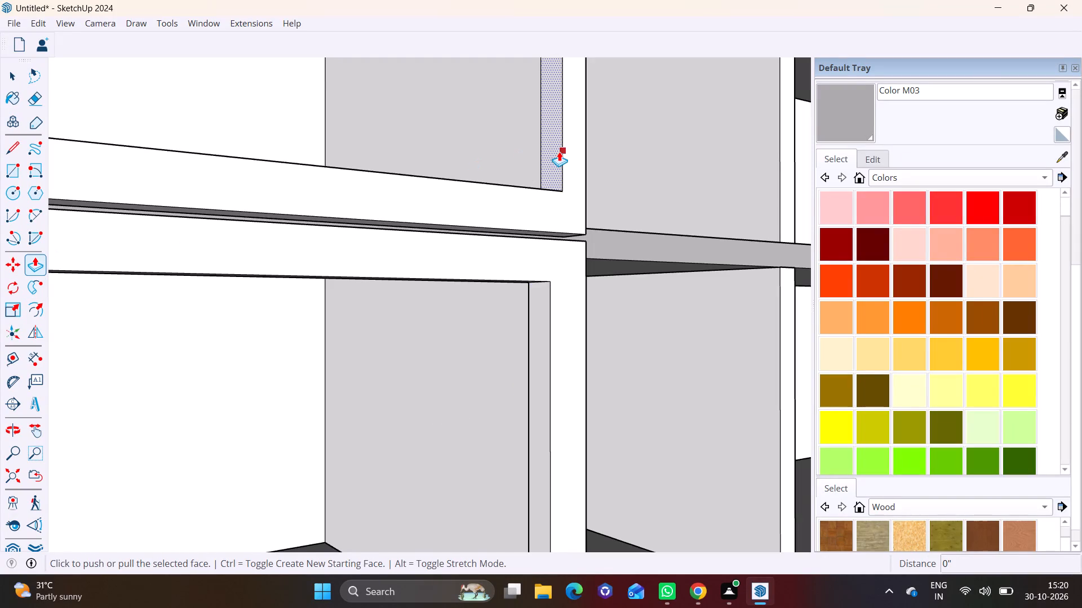
pyautogui.click(553, 154)
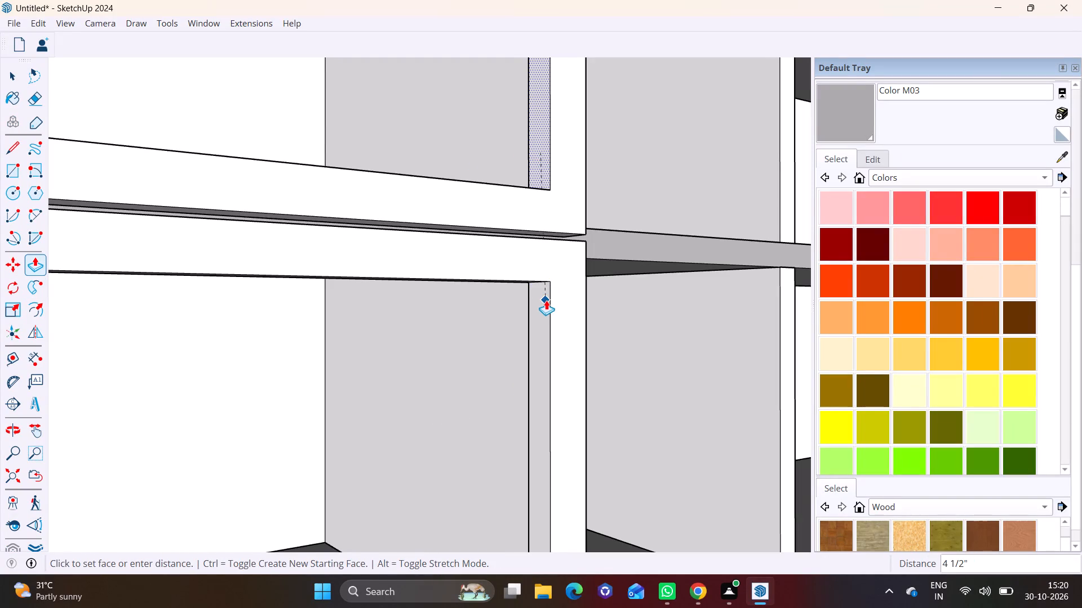
pyautogui.click(546, 300)
# Push/pull the inner face of the post opposite the railings inward 4 1/2" on the second frame from the top, aligned with the frame below.
pyautogui.scroll(-12, 555, 294)
pyautogui.keyDown('shift'); pyautogui.moveTo(553, 176); pyautogui.dragTo(534, 392, button='middle'); pyautogui.keyUp('shift')
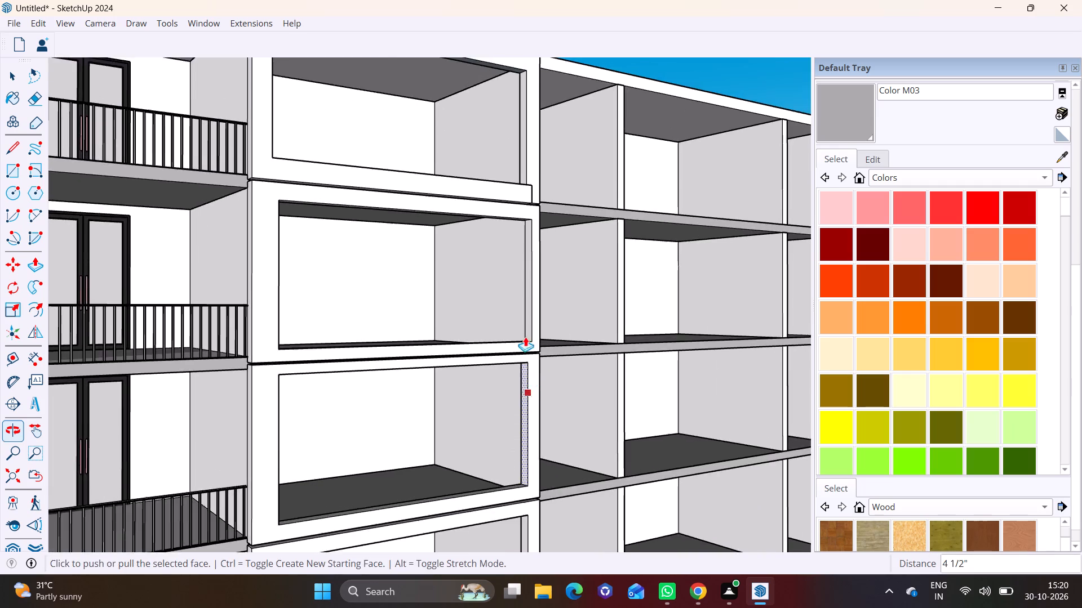
pyautogui.scroll(6, 526, 277)
pyautogui.press('space')
pyautogui.click(530, 271)
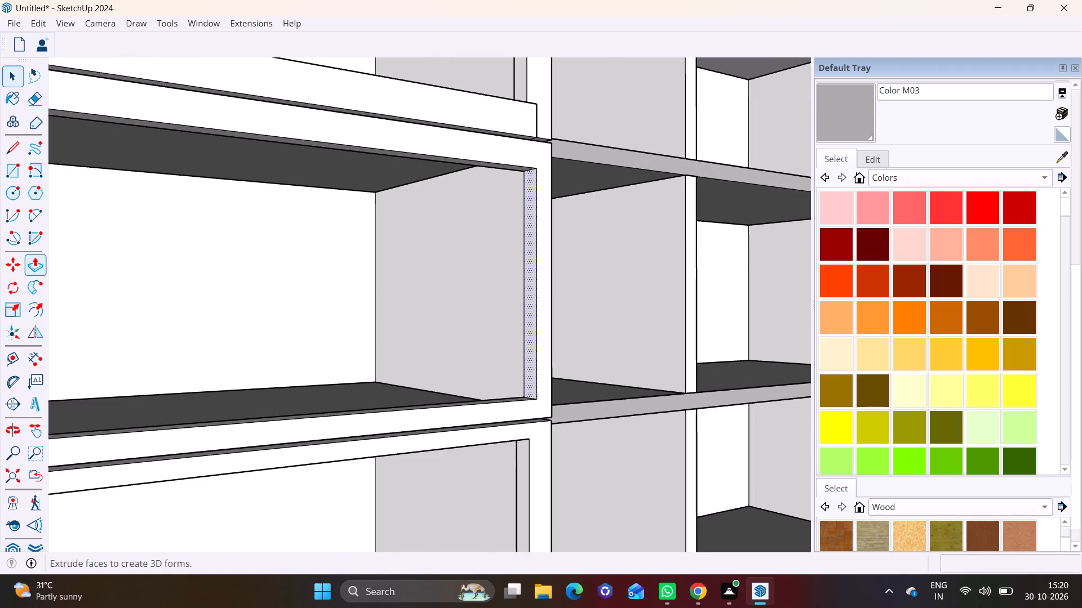
pyautogui.click(36, 257)
pyautogui.click(530, 299)
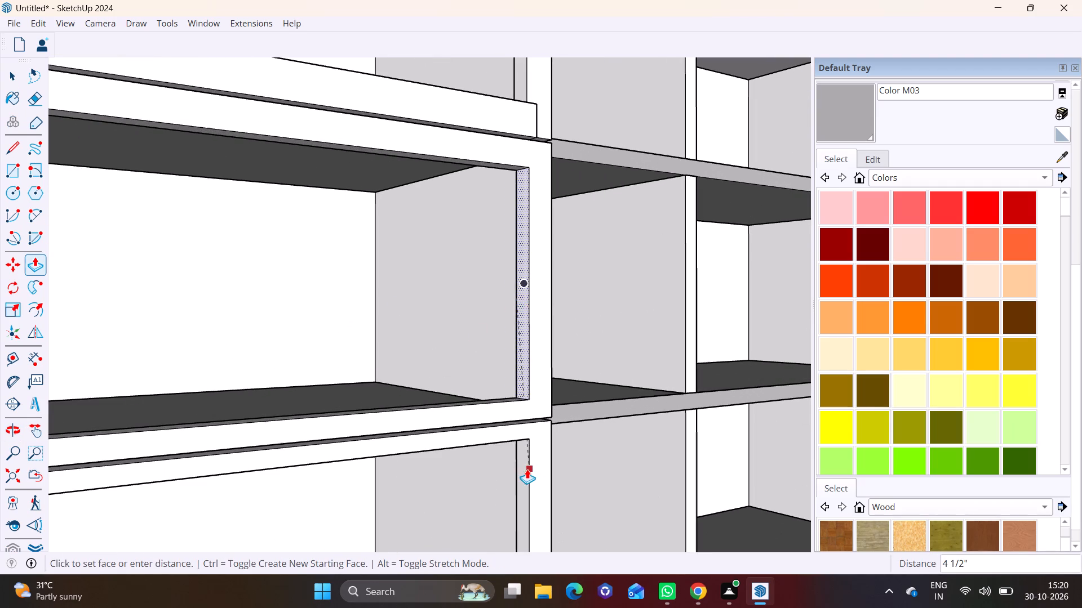
pyautogui.click(527, 469)
# Erase the two leftover edges on the front face at the top frame's lower corner opposite the railings.
pyautogui.scroll(-3, 489, 312)
pyautogui.moveTo(530, 233); pyautogui.dragTo(425, 418, button='middle')
pyautogui.scroll(6, 412, 355)
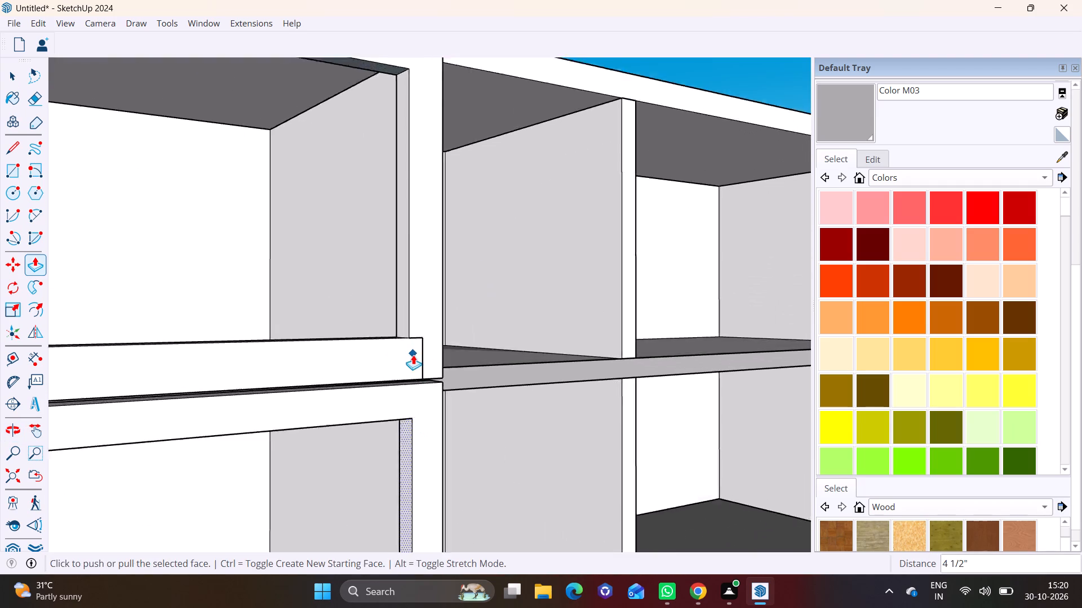
pyautogui.scroll(1, 413, 355)
pyautogui.moveTo(460, 360); pyautogui.dragTo(382, 394, button='middle')
pyautogui.scroll(10, 354, 361)
pyautogui.press('space')
pyautogui.click(296, 355)
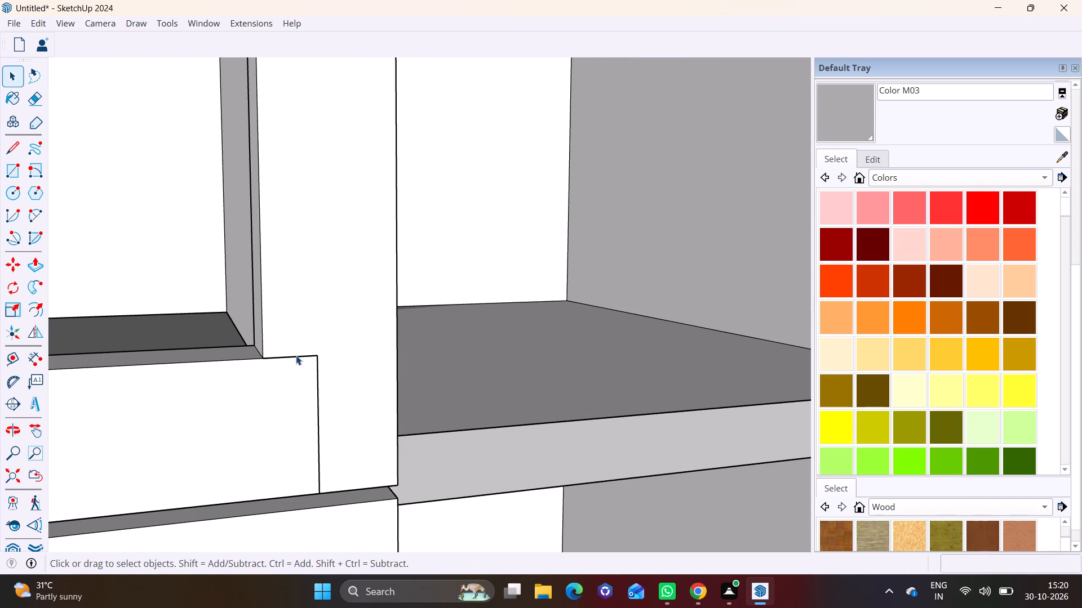
pyautogui.rightClick(296, 355)
pyautogui.click(324, 377)
pyautogui.click(317, 388)
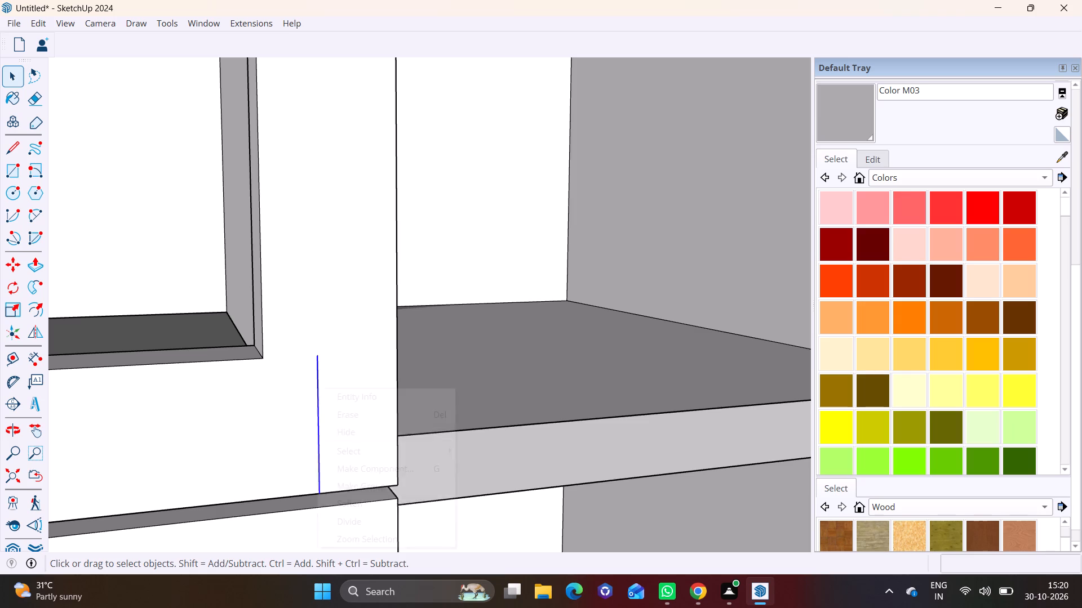
pyautogui.rightClick(317, 388)
pyautogui.click(334, 412)
# Push/pull the top face of the bottom rail up about 8 1/4" on the second frame from the top.
pyautogui.scroll(-15, 335, 413)
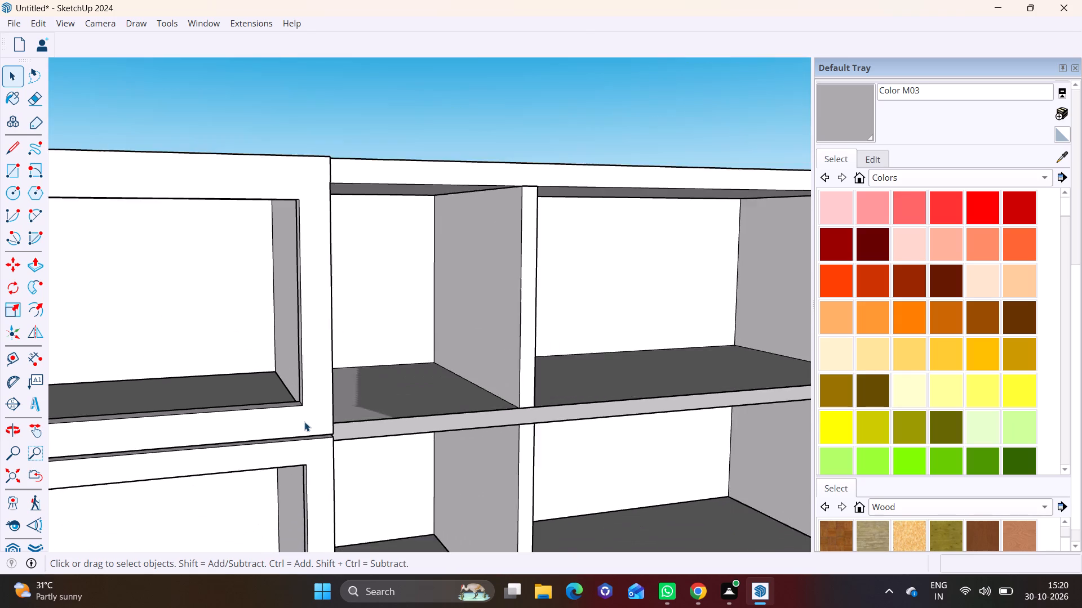
pyautogui.scroll(-3, 304, 422)
pyautogui.keyDown('shift'); pyautogui.moveTo(304, 422); pyautogui.dragTo(471, 230, button='middle'); pyautogui.keyUp('shift')
pyautogui.scroll(-4, 304, 472)
pyautogui.keyDown('shift'); pyautogui.moveTo(326, 486); pyautogui.dragTo(394, 316, button='middle'); pyautogui.keyUp('shift')
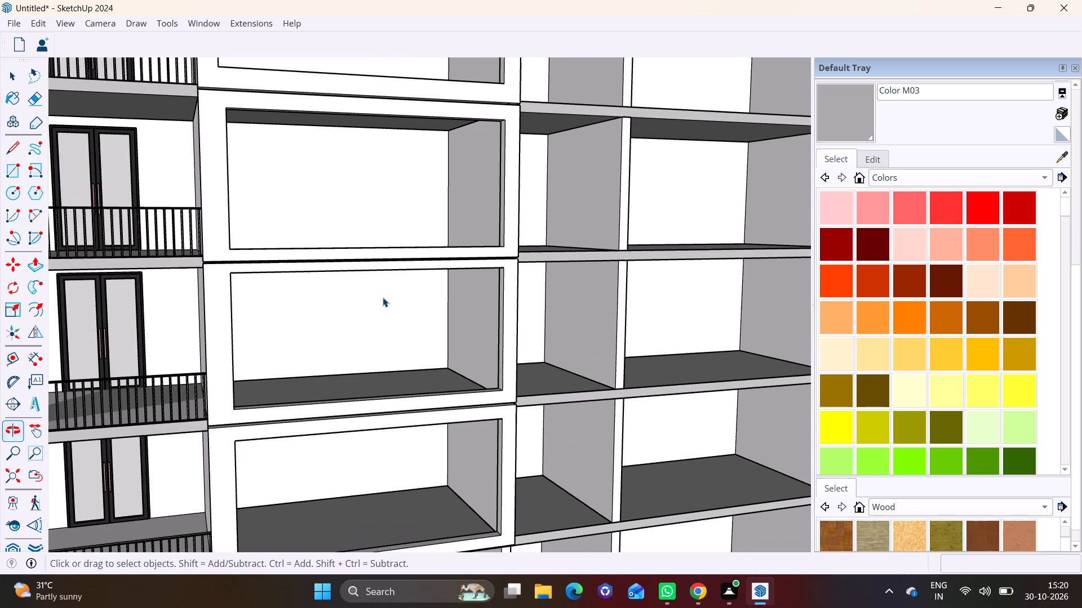
pyautogui.scroll(3, 357, 248)
pyautogui.moveTo(365, 253); pyautogui.dragTo(400, 386, button='middle')
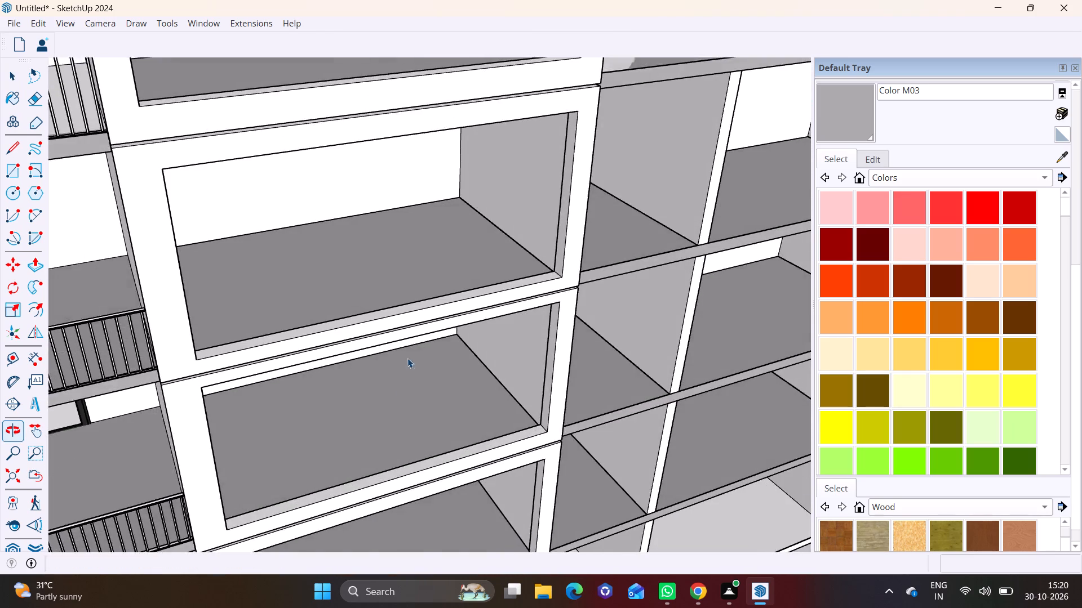
pyautogui.scroll(4, 403, 324)
pyautogui.click(378, 309)
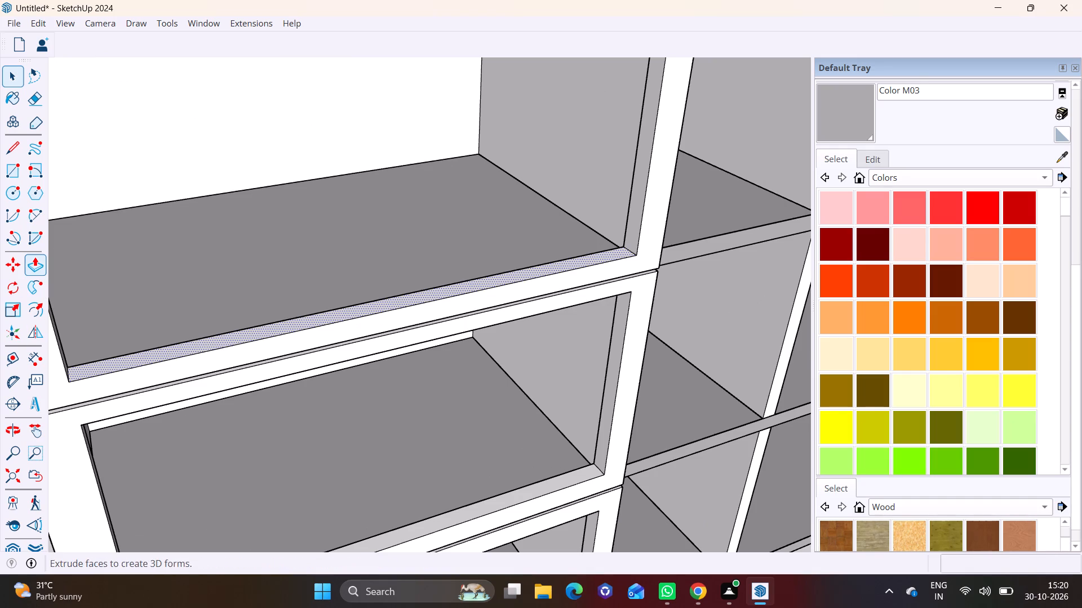
pyautogui.click(37, 261)
pyautogui.click(185, 345)
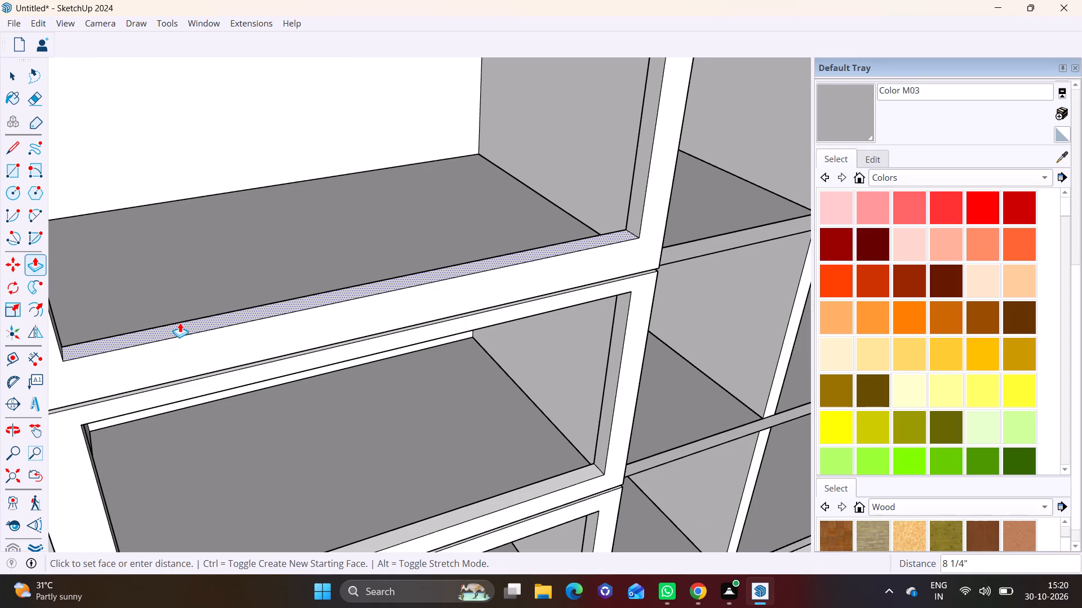
pyautogui.click(180, 323)
# Push/pull the underside of the top rail down about 8 13/16" on the frame directly above the lowest one.
pyautogui.scroll(-3, 233, 391)
pyautogui.scroll(-2, 322, 438)
pyautogui.moveTo(338, 454); pyautogui.dragTo(346, 328, button='middle')
pyautogui.scroll(1, 326, 257)
pyautogui.moveTo(319, 254); pyautogui.dragTo(255, 119, button='middle')
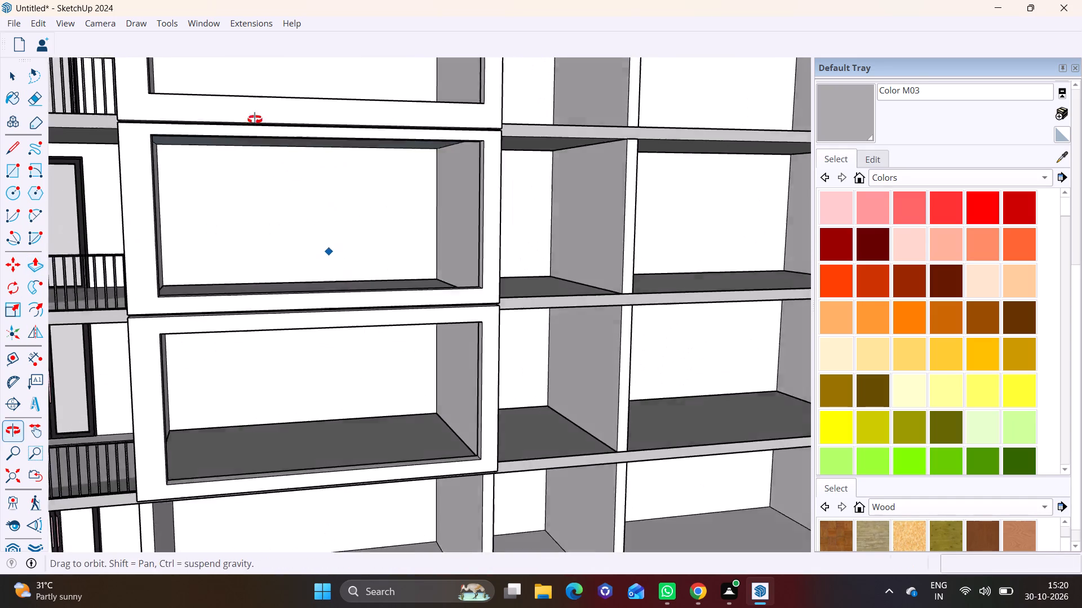
pyautogui.moveTo(255, 119); pyautogui.dragTo(255, 119, button='middle')
pyautogui.keyDown('shift'); pyautogui.moveTo(307, 127); pyautogui.dragTo(353, 327, button='middle'); pyautogui.keyUp('shift')
pyautogui.moveTo(355, 334); pyautogui.dragTo(314, 211, button='middle')
pyautogui.scroll(7, 351, 261)
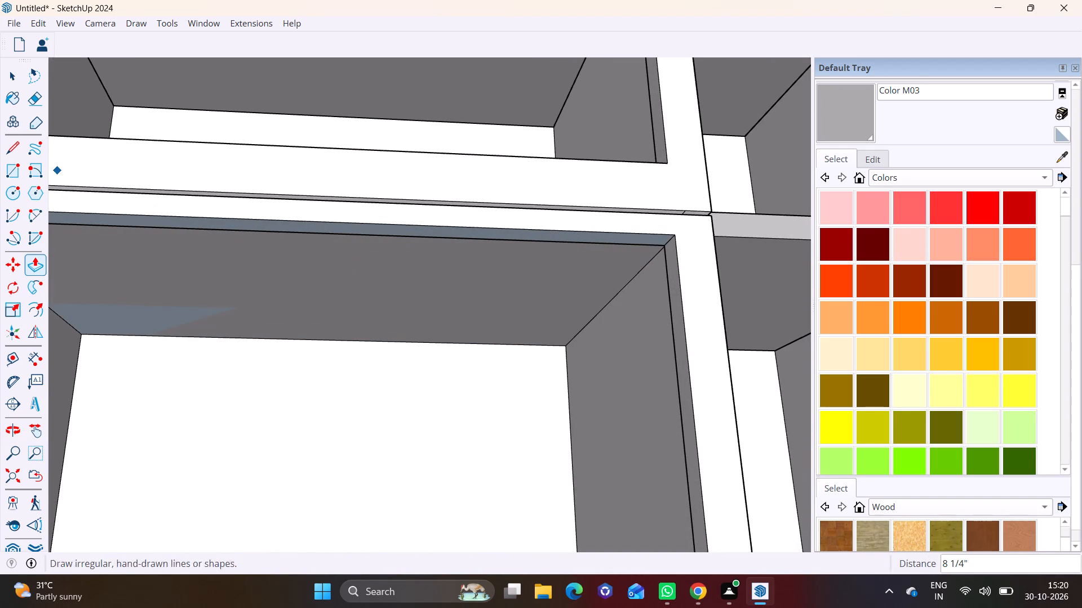
pyautogui.click(8, 146)
pyautogui.press('space')
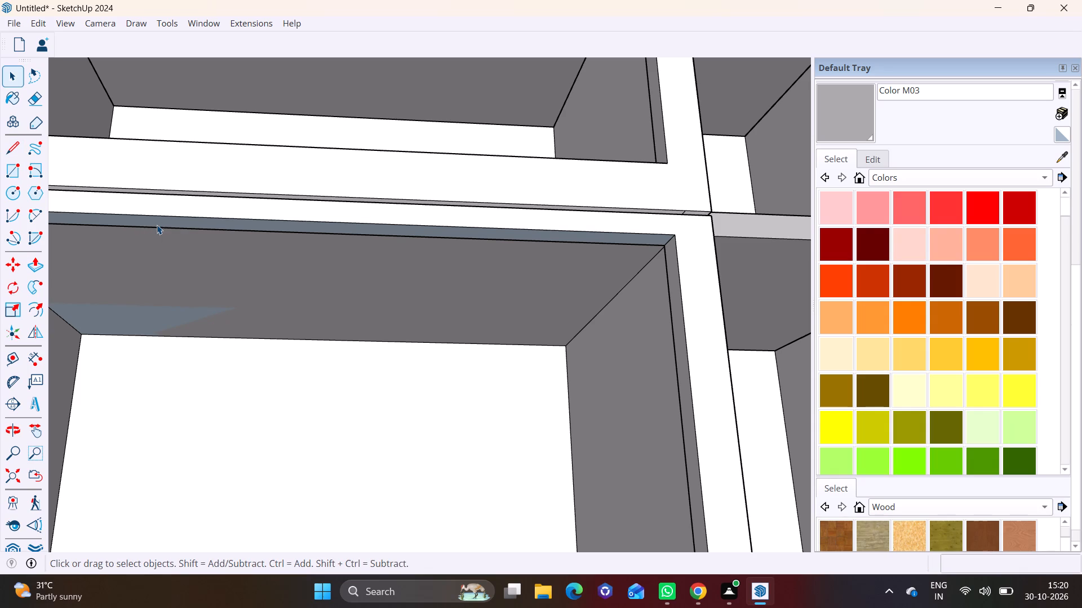
pyautogui.click(157, 225)
pyautogui.click(41, 261)
pyautogui.click(136, 223)
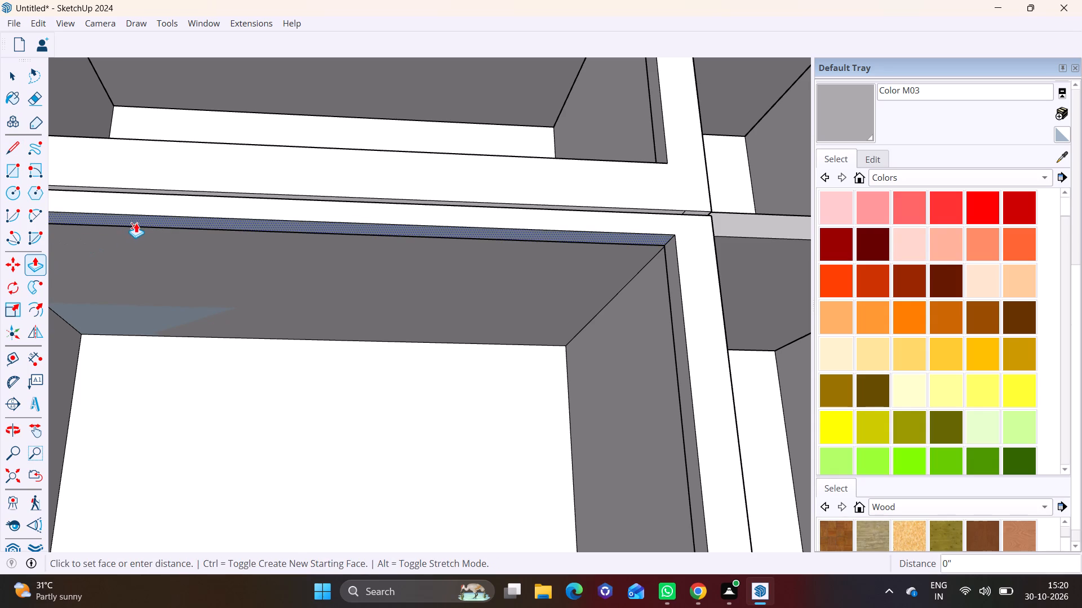
pyautogui.click(136, 253)
# Draw a rectangle about 7 3/4" by 21' 9 7/8" on the base slab's edge, spanning the ground-floor bay beside the railings.
pyautogui.scroll(-6, 245, 318)
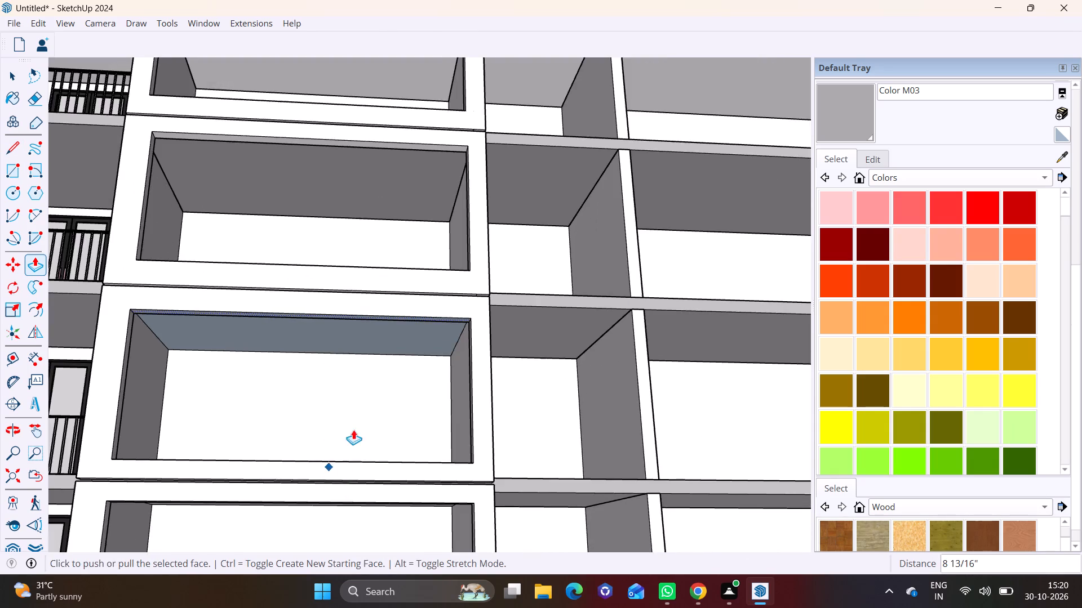
pyautogui.keyDown('shift'); pyautogui.moveTo(366, 390); pyautogui.dragTo(397, 310, button='middle'); pyautogui.keyUp('shift')
pyautogui.scroll(-4, 392, 307)
pyautogui.moveTo(380, 325); pyautogui.dragTo(351, 471, button='middle')
pyautogui.scroll(-2, 376, 372)
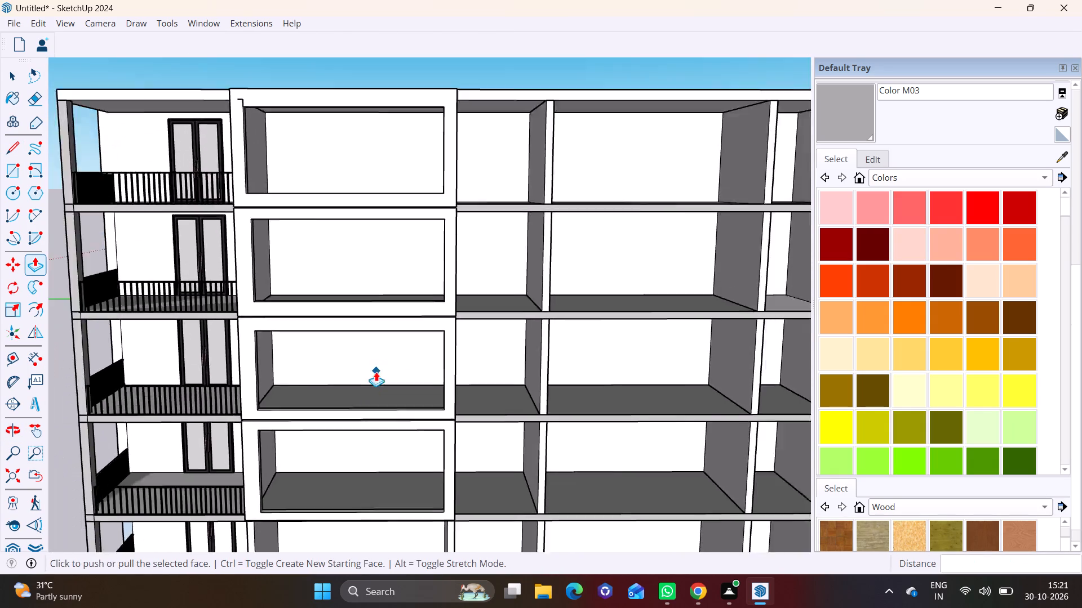
pyautogui.scroll(-1, 376, 372)
pyautogui.moveTo(345, 356); pyautogui.dragTo(349, 191, button='middle')
pyautogui.scroll(4, 319, 300)
pyautogui.moveTo(304, 314); pyautogui.dragTo(290, 262, button='middle')
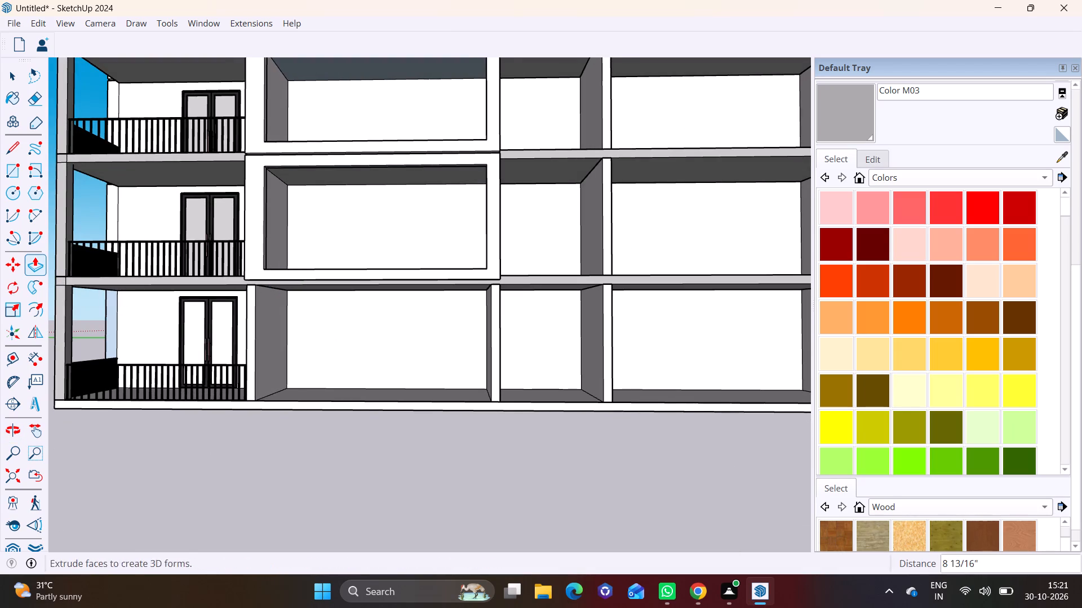
pyautogui.click(12, 169)
pyautogui.scroll(7, 289, 404)
pyautogui.moveTo(303, 395); pyautogui.dragTo(304, 393, button='middle')
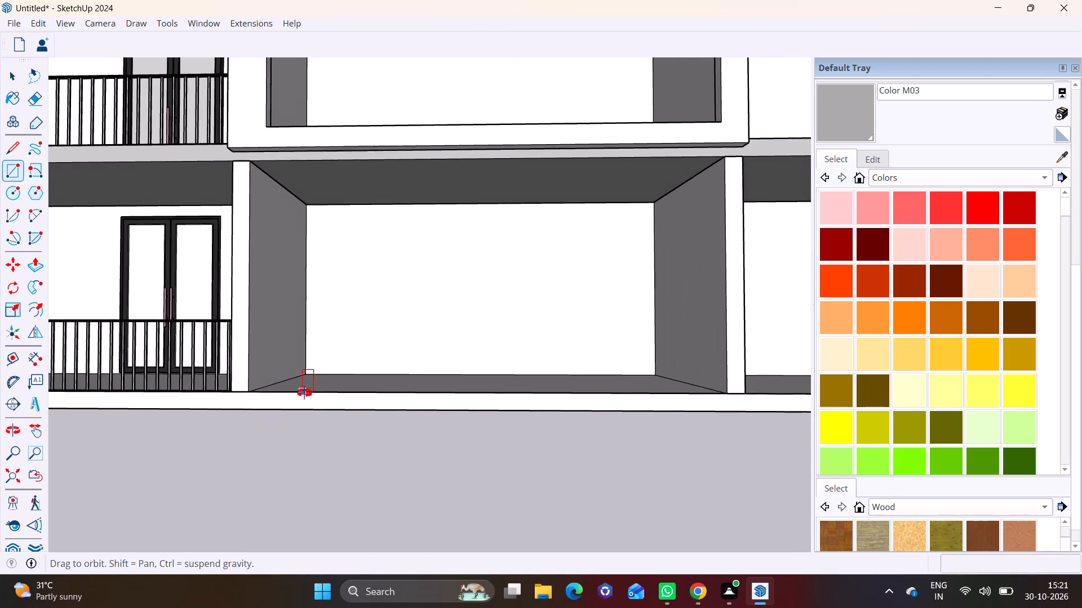
pyautogui.moveTo(304, 393); pyautogui.dragTo(360, 390, button='middle')
pyautogui.scroll(2, 294, 398)
pyautogui.keyDown('shift'); pyautogui.moveTo(363, 392); pyautogui.dragTo(278, 418, button='middle'); pyautogui.keyUp('shift')
pyautogui.scroll(4, 269, 414)
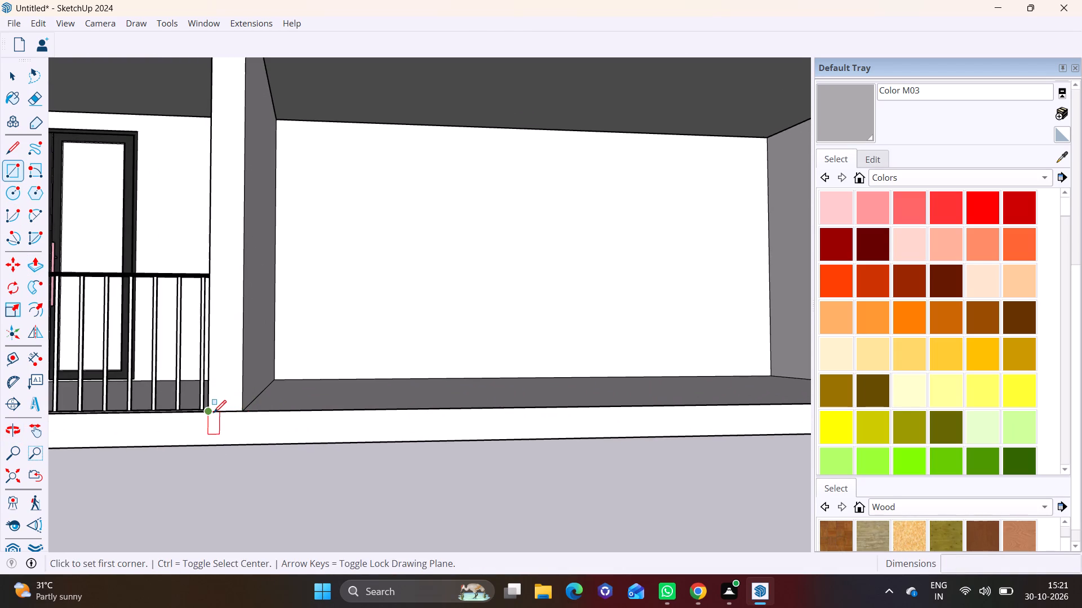
pyautogui.click(214, 412)
pyautogui.keyDown('shift'); pyautogui.moveTo(591, 430); pyautogui.dragTo(297, 454, button='middle'); pyautogui.keyUp('shift')
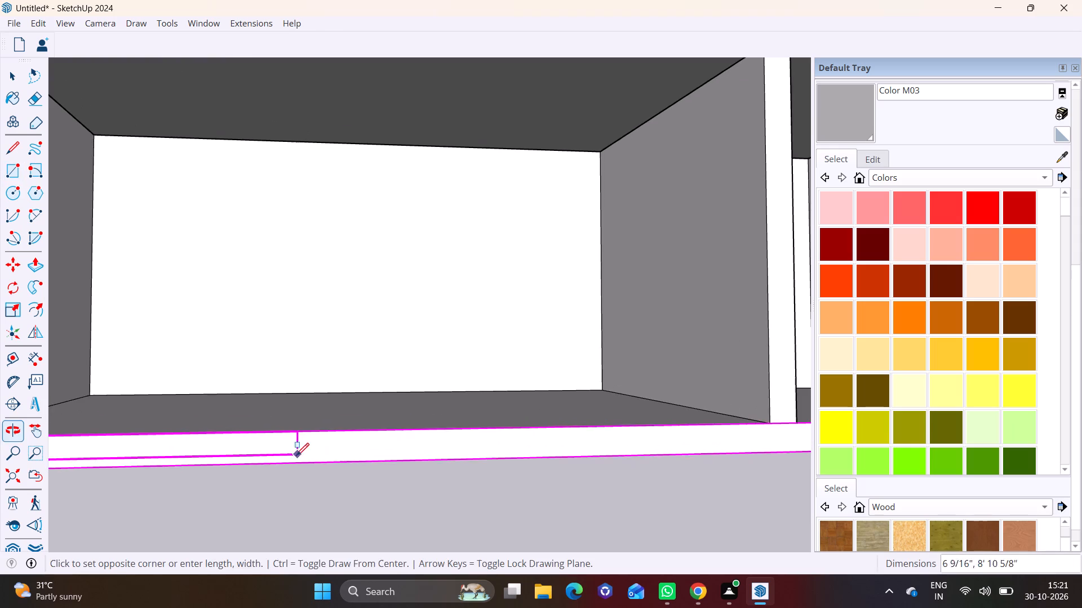
pyautogui.scroll(-1, 453, 456)
pyautogui.moveTo(668, 447); pyautogui.dragTo(511, 467, button='middle')
pyautogui.scroll(2, 559, 473)
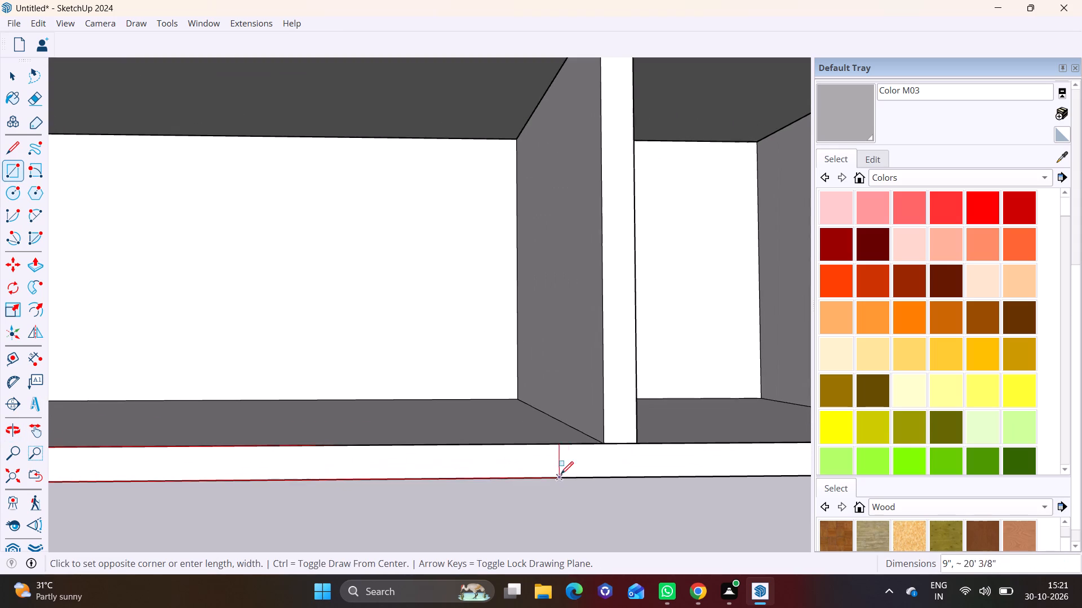
pyautogui.click(640, 475)
# Push/pull the new rectangle on the ground-floor slab's edge outward about 9 1/4", flush with the frame above.
pyautogui.press('space')
pyautogui.click(484, 473)
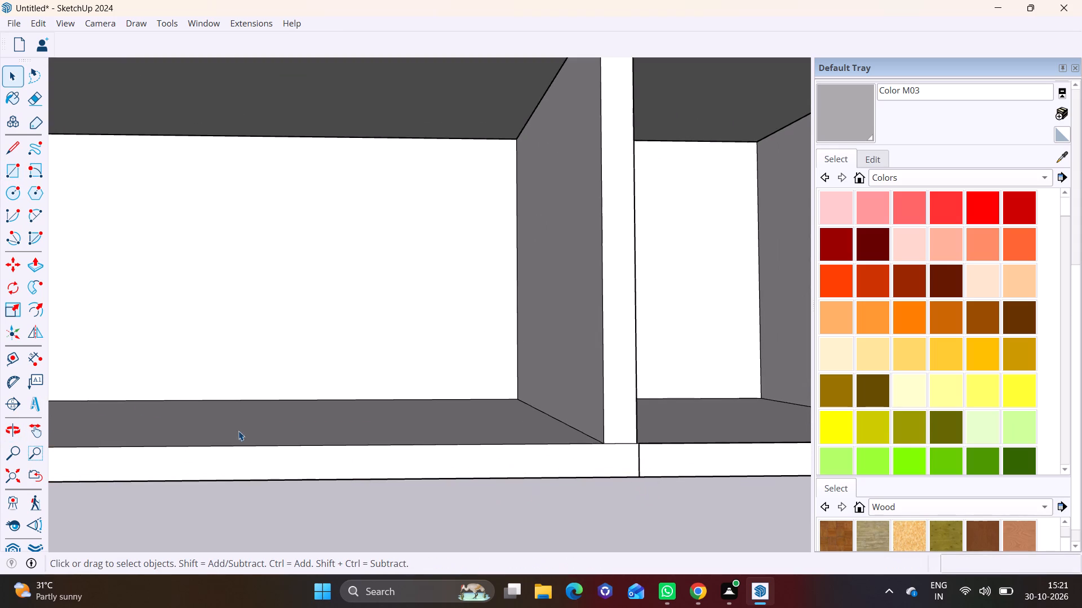
pyautogui.click(189, 454)
pyautogui.click(26, 265)
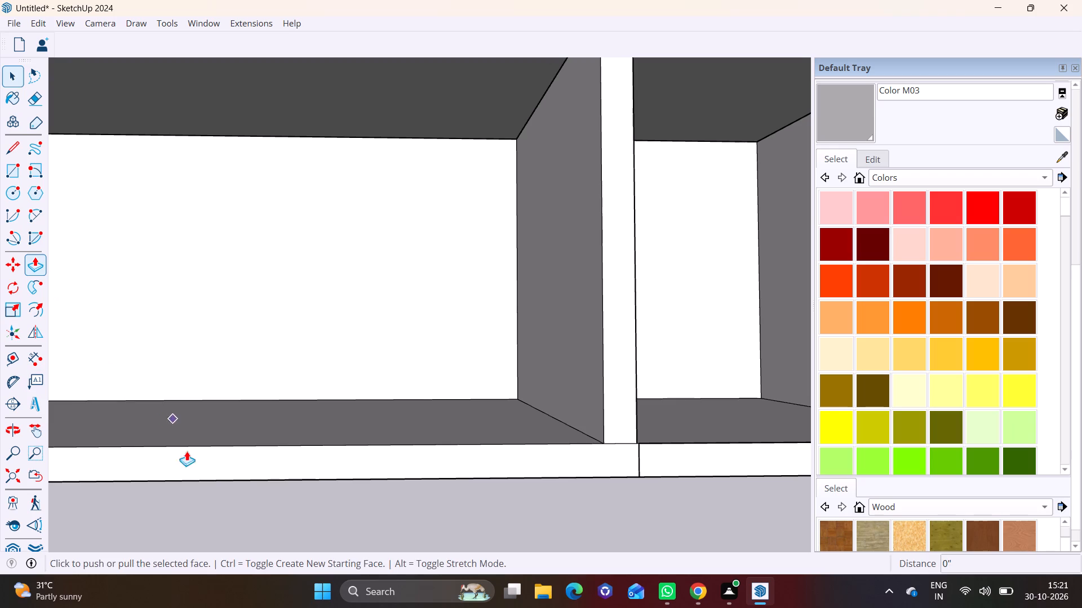
pyautogui.click(186, 459)
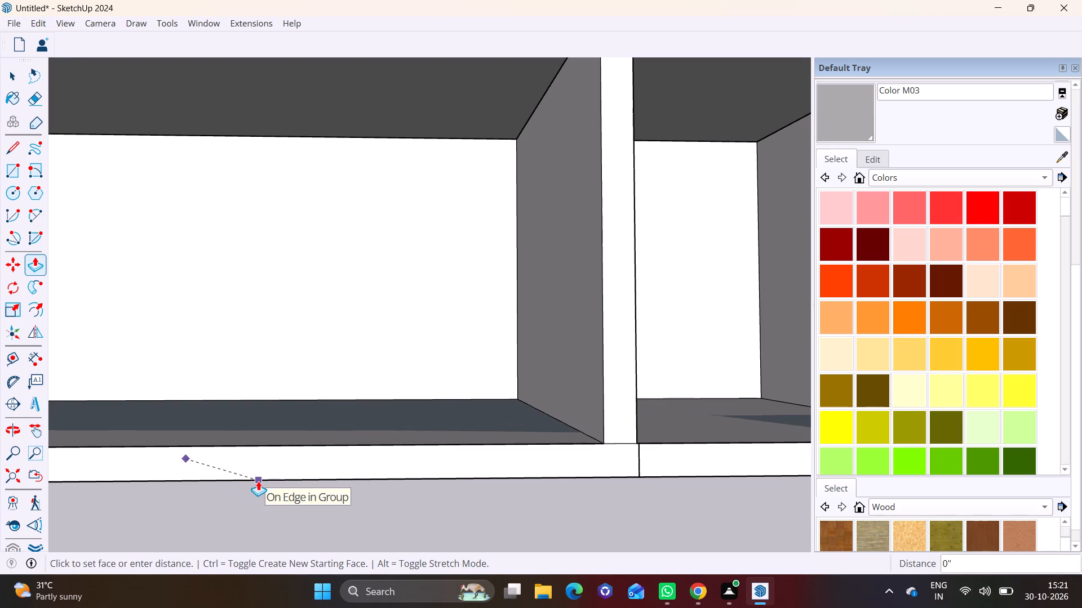
pyautogui.hotkey('ctrl', 'z')
pyautogui.moveTo(245, 475); pyautogui.dragTo(489, 509, button='middle')
pyautogui.click(577, 502)
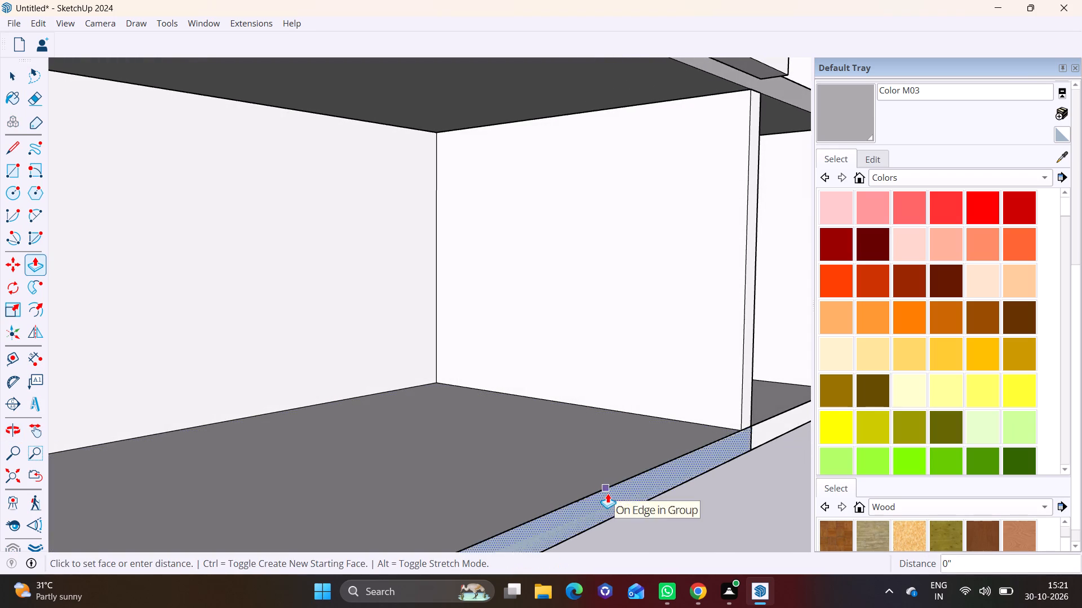
pyautogui.scroll(-1, 606, 260)
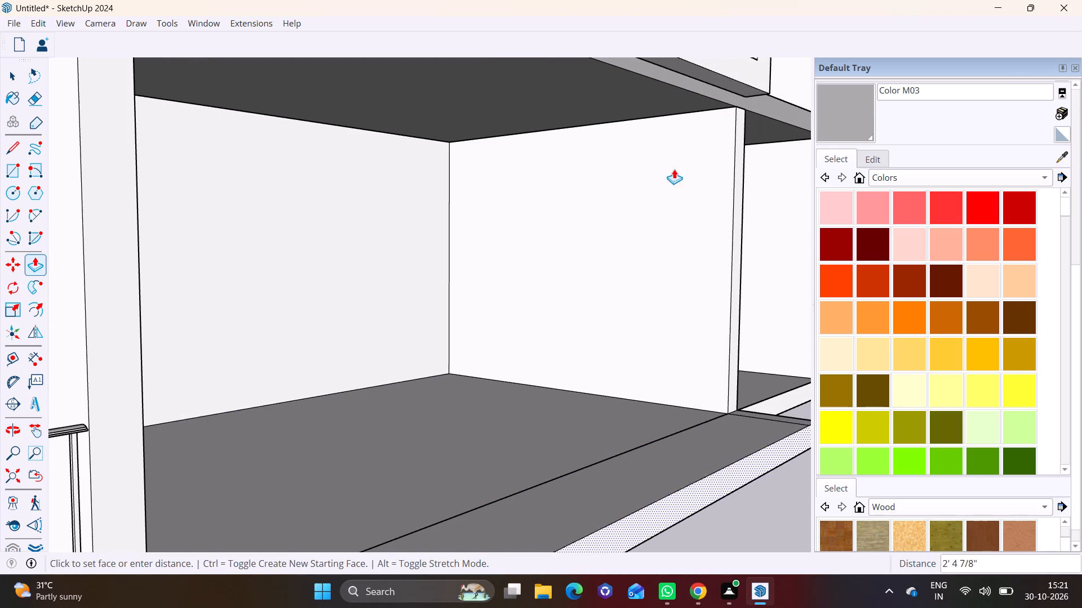
pyautogui.click(740, 79)
# Push/pull the small top face at the bottom rail's railing end up just over 10', nearly to the frame above.
pyautogui.moveTo(724, 275); pyautogui.dragTo(680, 364, button='middle')
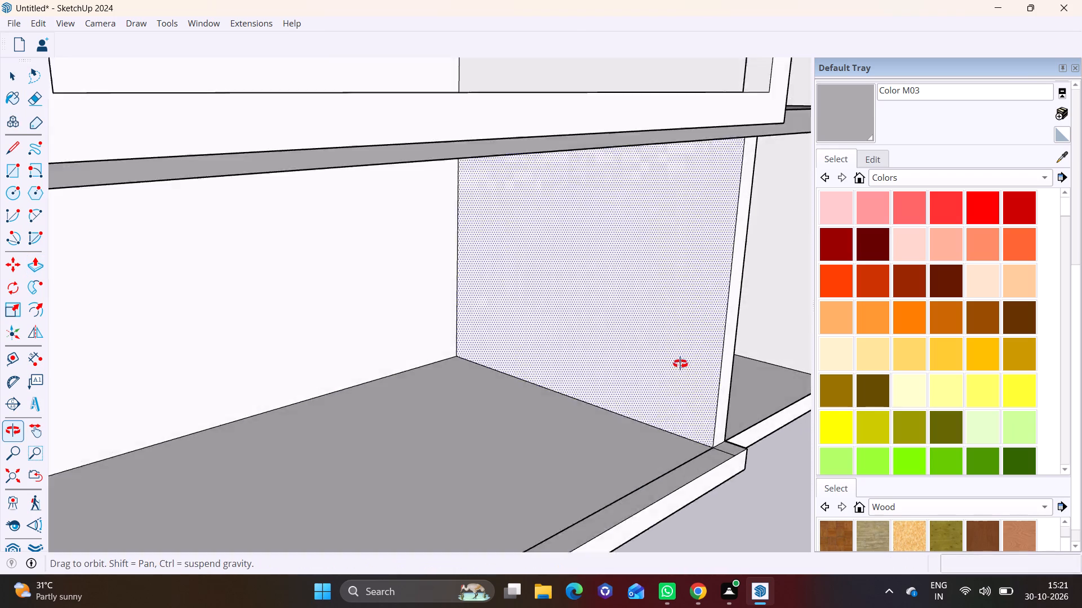
pyautogui.moveTo(680, 364); pyautogui.dragTo(672, 383, button='middle')
pyautogui.keyDown('shift'); pyautogui.moveTo(554, 410); pyautogui.dragTo(721, 91, button='middle'); pyautogui.keyUp('shift')
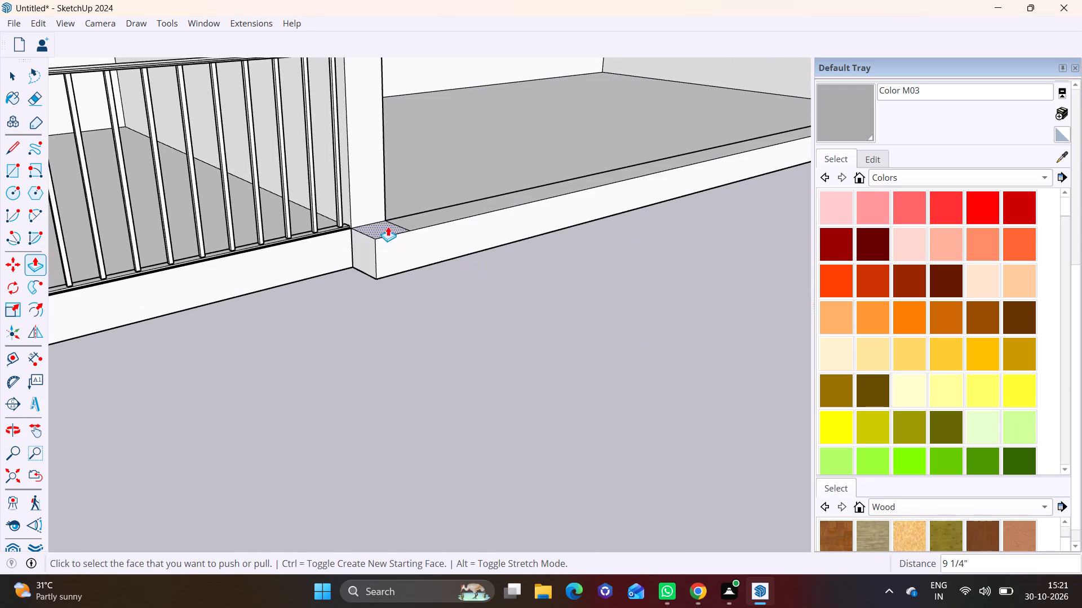
pyautogui.click(388, 225)
pyautogui.scroll(-6, 397, 127)
pyautogui.keyDown('shift'); pyautogui.moveTo(416, 104); pyautogui.dragTo(415, 413, button='middle'); pyautogui.keyUp('shift')
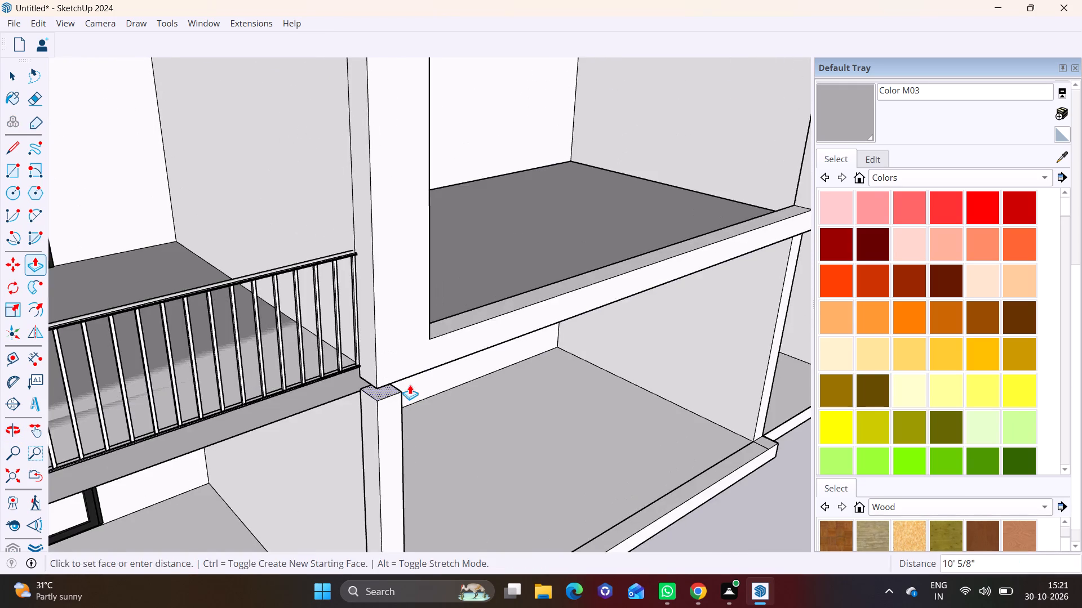
pyautogui.moveTo(410, 385); pyautogui.dragTo(392, 306, button='middle')
pyautogui.scroll(7, 370, 272)
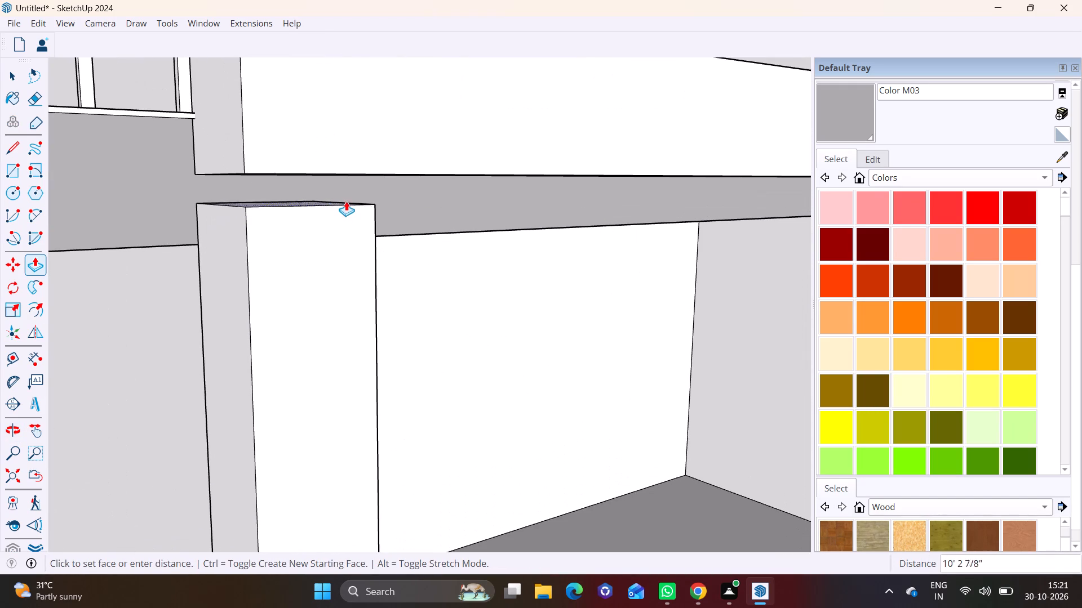
pyautogui.click(344, 190)
# Push/pull the small top face at the bottom rail's other end up about 10' 3 7/16" as the second post.
pyautogui.scroll(-7, 437, 238)
pyautogui.keyDown('shift'); pyautogui.moveTo(607, 299); pyautogui.dragTo(449, 320, button='middle'); pyautogui.keyUp('shift')
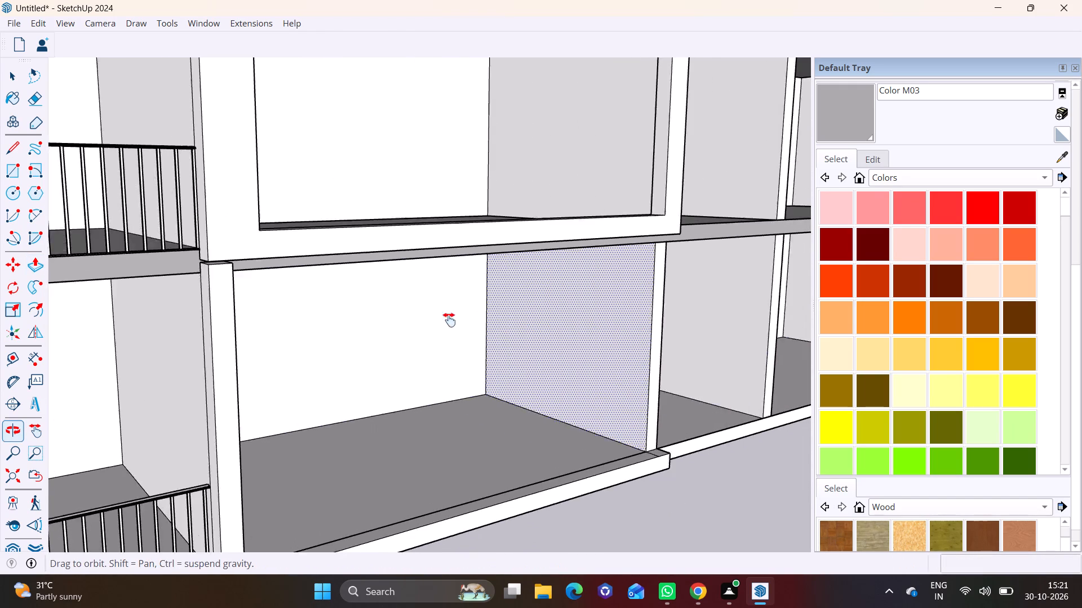
pyautogui.keyDown('shift'); pyautogui.moveTo(449, 320); pyautogui.dragTo(269, 333, button='middle'); pyautogui.keyUp('shift')
pyautogui.scroll(3, 376, 435)
pyautogui.click(378, 491)
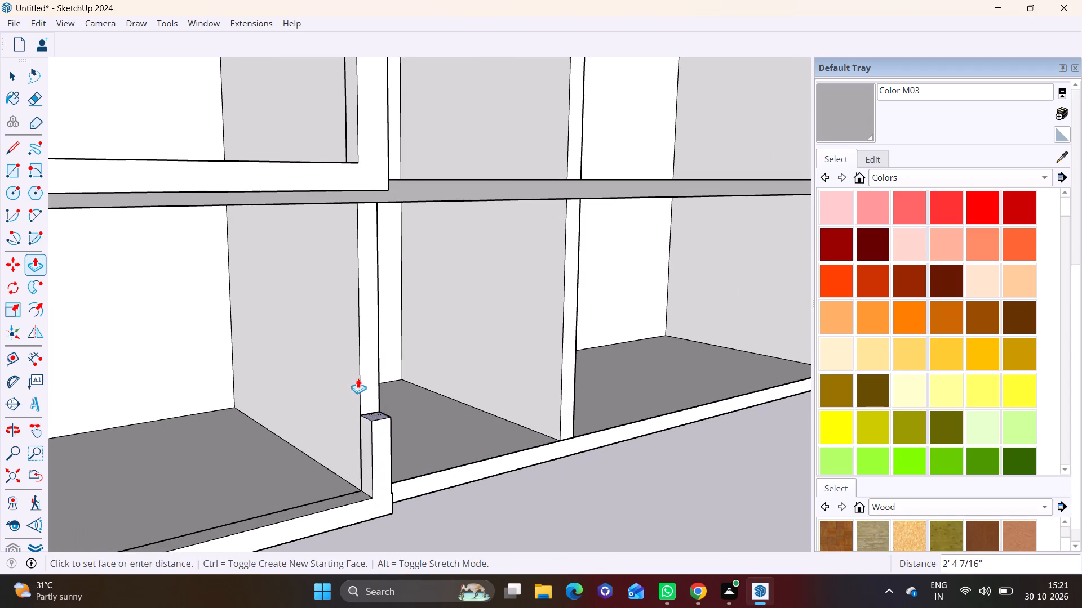
pyautogui.scroll(1, 344, 248)
pyautogui.moveTo(344, 248); pyautogui.dragTo(327, 243, button='middle')
pyautogui.scroll(6, 360, 211)
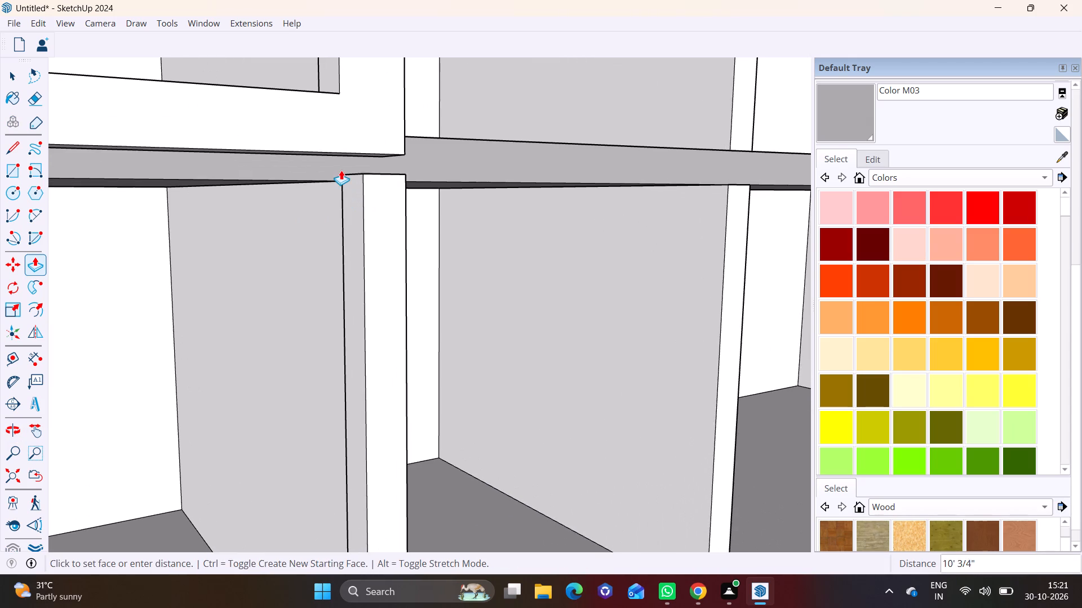
pyautogui.click(336, 163)
pyautogui.scroll(-12, 305, 190)
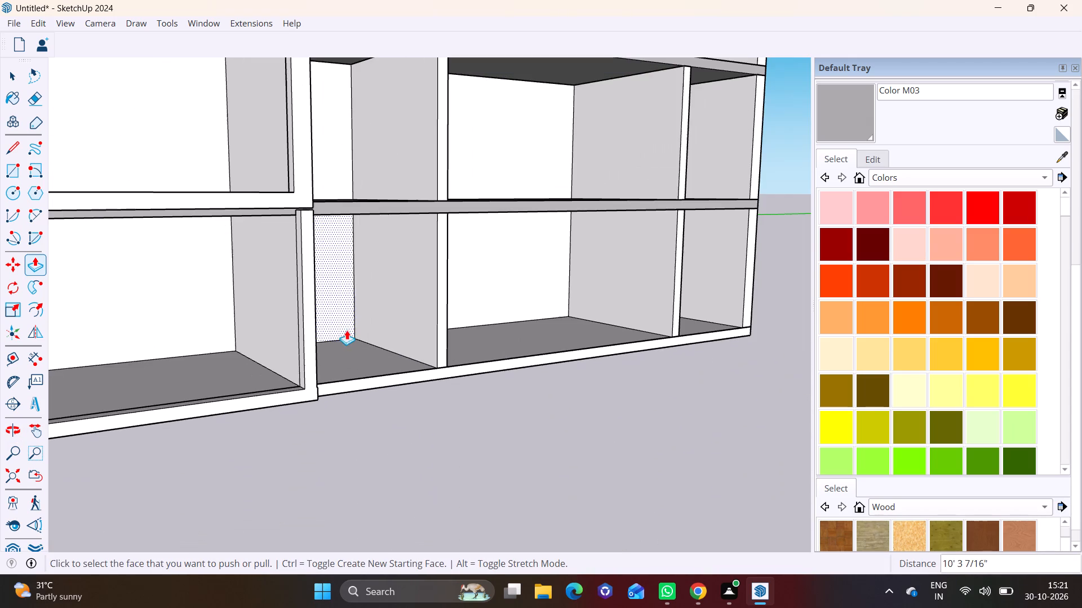
# Push/pull the bottom rail's end face in about 9/16", flush with the post away from the railings.
pyautogui.press('space')
pyautogui.click(367, 459)
pyautogui.moveTo(388, 437); pyautogui.dragTo(243, 450, button='middle')
pyautogui.scroll(5, 261, 361)
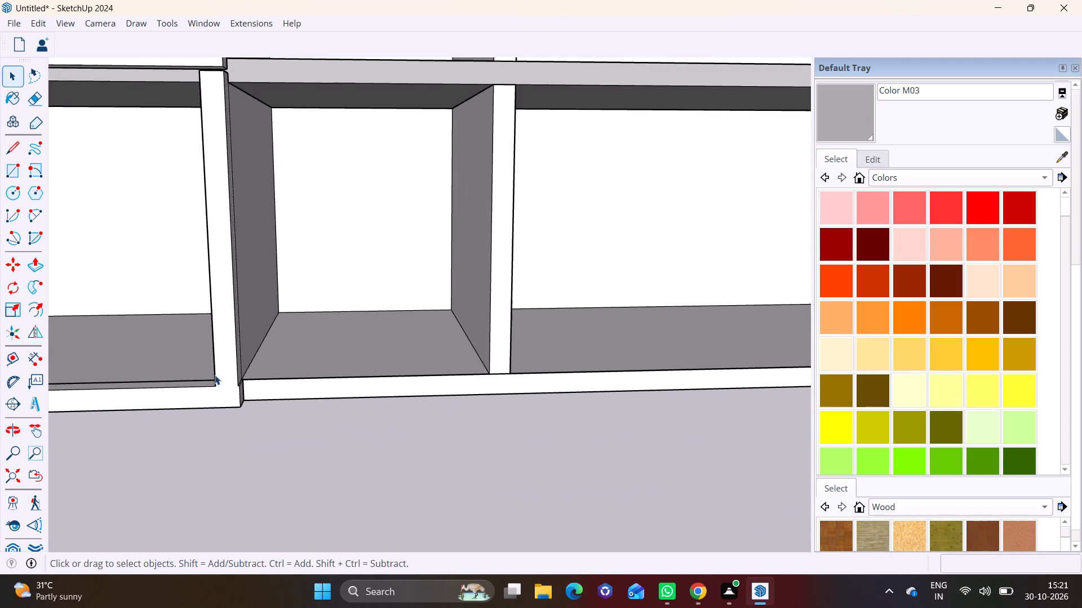
pyautogui.scroll(4, 215, 375)
pyautogui.moveTo(238, 374); pyautogui.dragTo(138, 378, button='middle')
pyautogui.scroll(7, 232, 386)
pyautogui.keyDown('shift'); pyautogui.moveTo(237, 377); pyautogui.dragTo(308, 421, button='middle'); pyautogui.keyUp('shift')
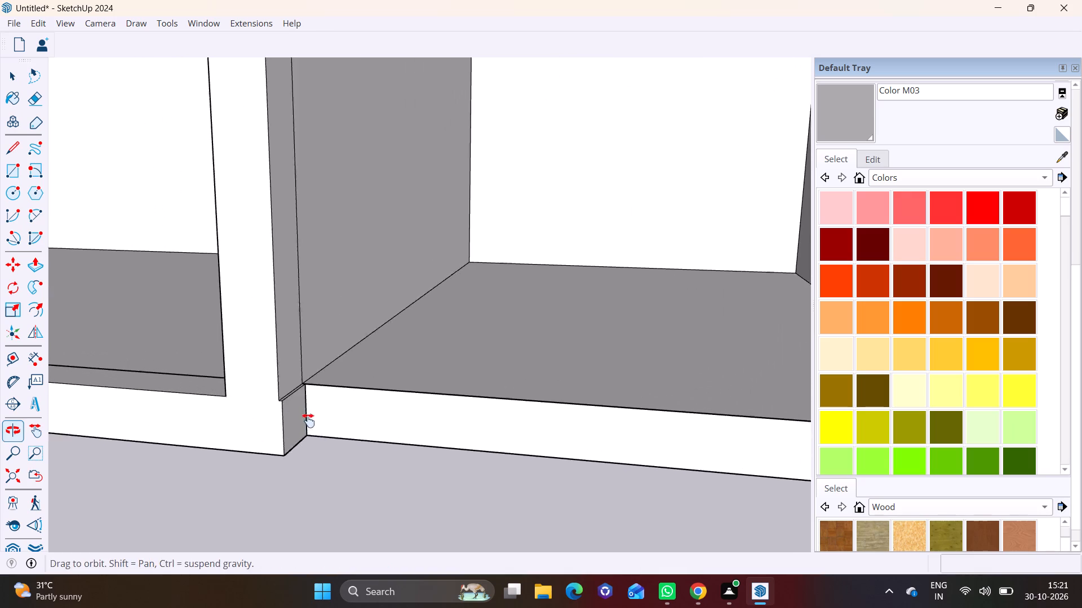
pyautogui.keyDown('shift'); pyautogui.moveTo(308, 421); pyautogui.dragTo(343, 441, button='middle'); pyautogui.keyUp('shift')
pyautogui.keyDown('shift'); pyautogui.scroll(6, 329, 428); pyautogui.keyUp('shift')
pyautogui.press('space')
pyautogui.click(329, 440)
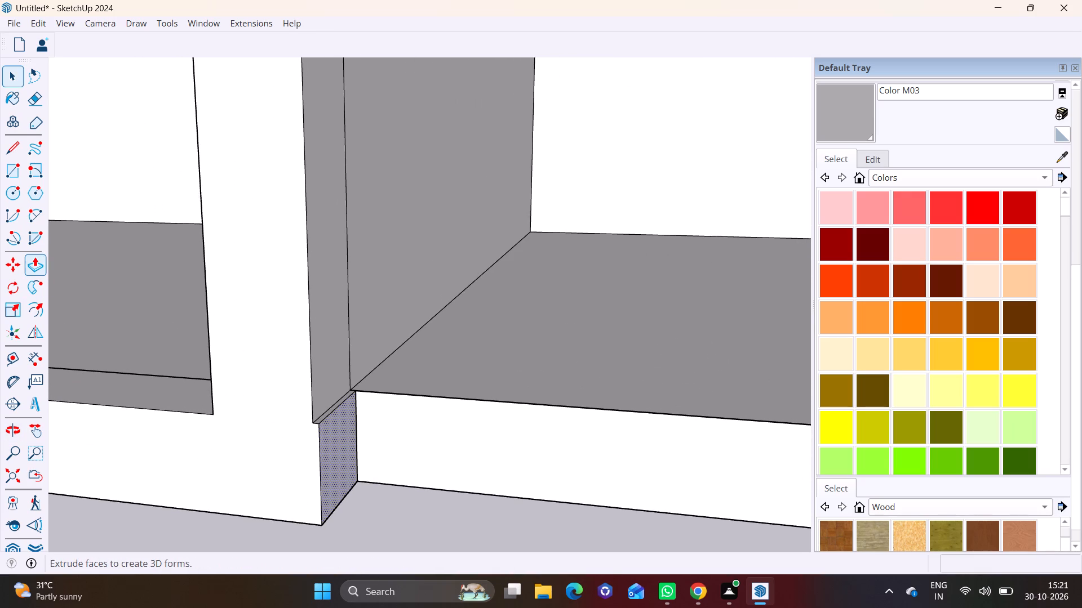
pyautogui.click(36, 260)
pyautogui.click(343, 458)
pyautogui.click(328, 422)
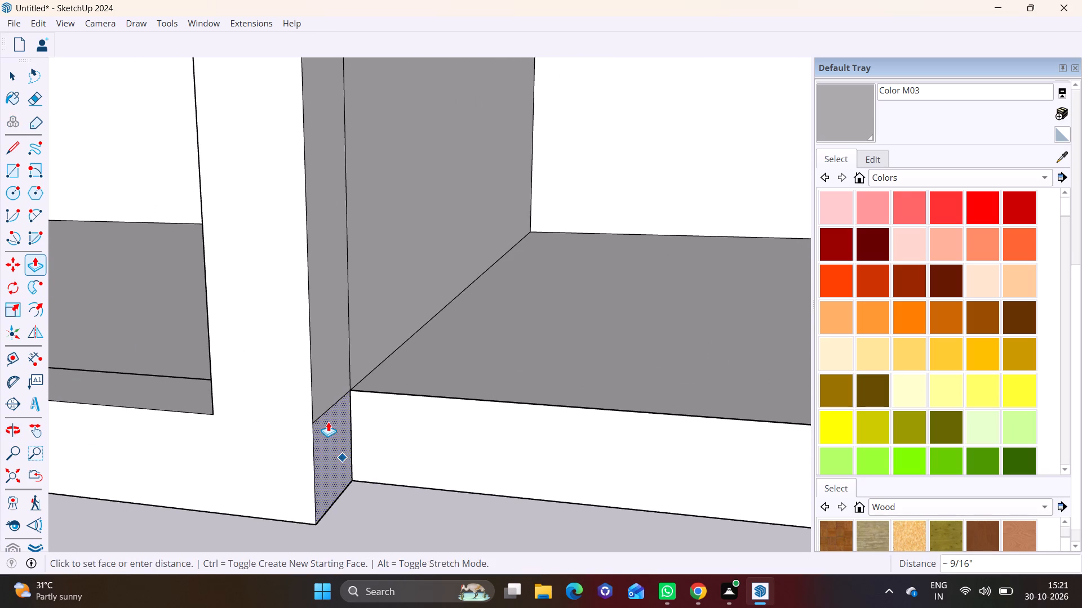
# Erase the leftover edge between that post's outer side face and the bottom rail's end.
pyautogui.press('space')
pyautogui.click(326, 410)
pyautogui.rightClick(326, 410)
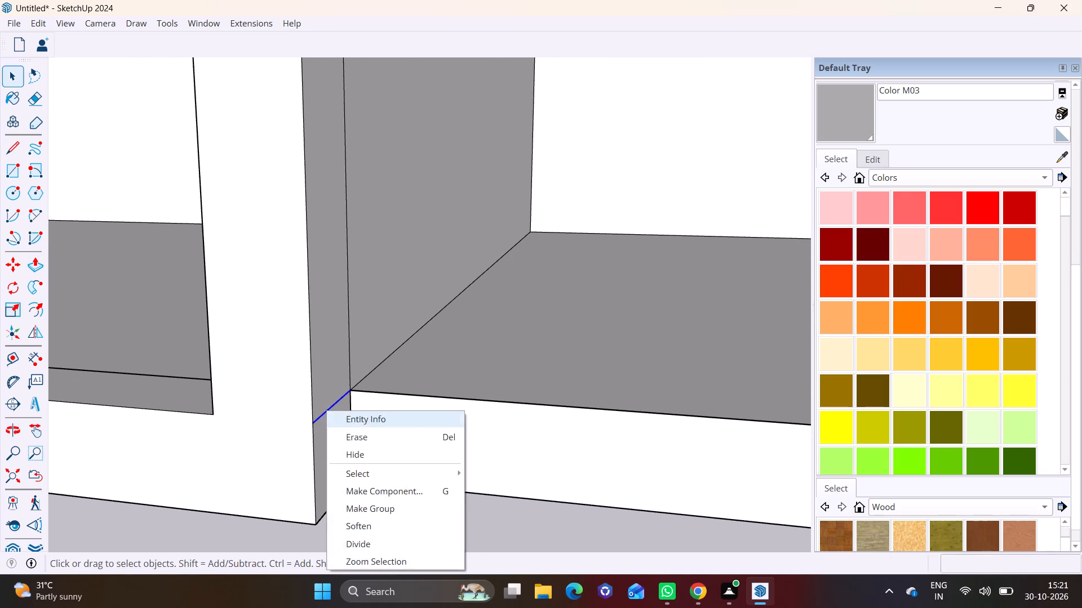
pyautogui.click(354, 434)
# Draw a 9 1/4" line across the inner side face of the railing-side post, level with the slab's underside.
pyautogui.scroll(-8, 339, 458)
pyautogui.keyDown('shift'); pyautogui.moveTo(245, 323); pyautogui.dragTo(680, 551, button='middle'); pyautogui.keyUp('shift')
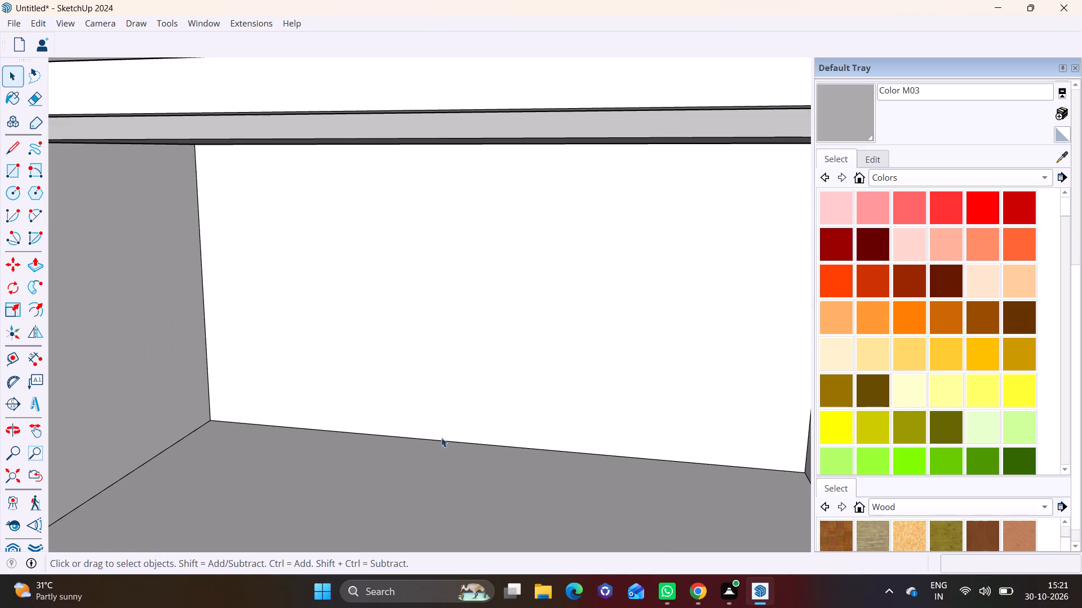
pyautogui.keyDown('shift'); pyautogui.moveTo(110, 198); pyautogui.dragTo(344, 309, button='middle'); pyautogui.keyUp('shift')
pyautogui.scroll(3, 264, 304)
pyautogui.moveTo(246, 304); pyautogui.dragTo(140, 223, button='middle')
pyautogui.scroll(7, 220, 288)
pyautogui.click(11, 147)
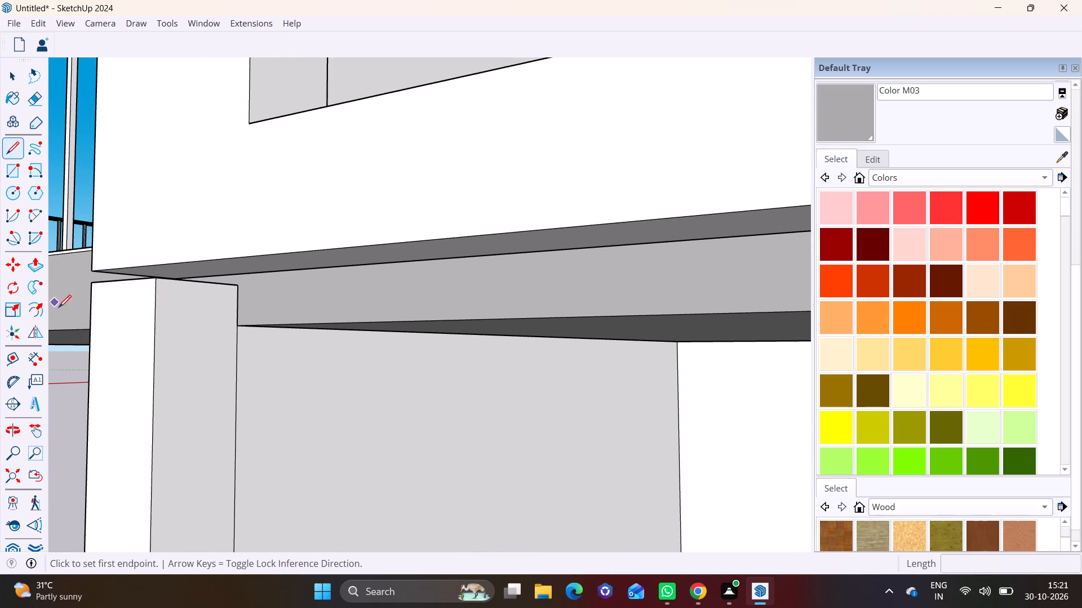
pyautogui.click(237, 326)
pyautogui.click(150, 323)
pyautogui.hotkey('ctrl', 'z')
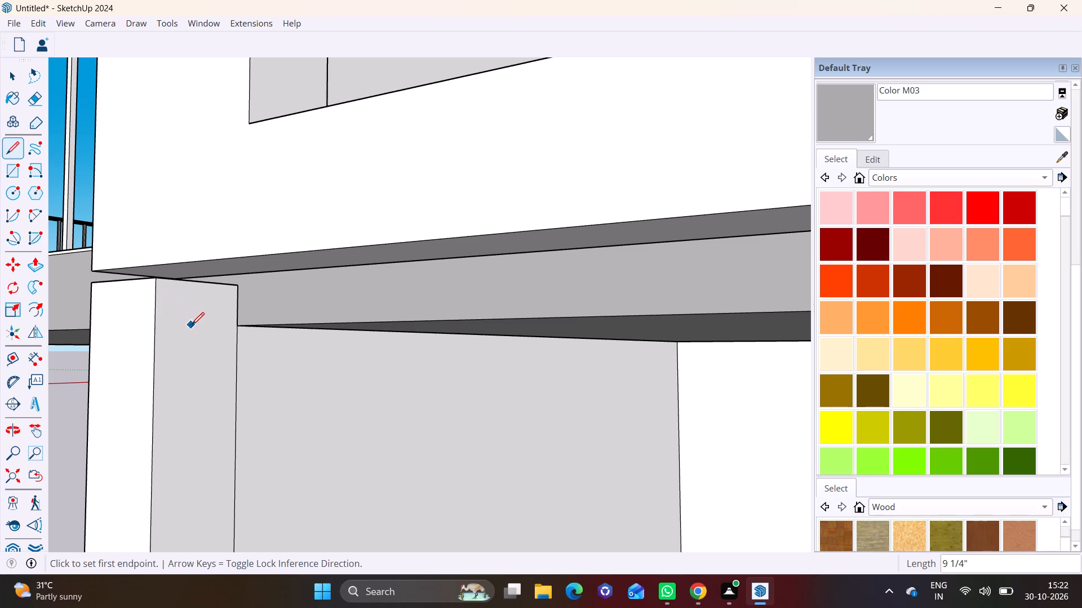
pyautogui.click(237, 330)
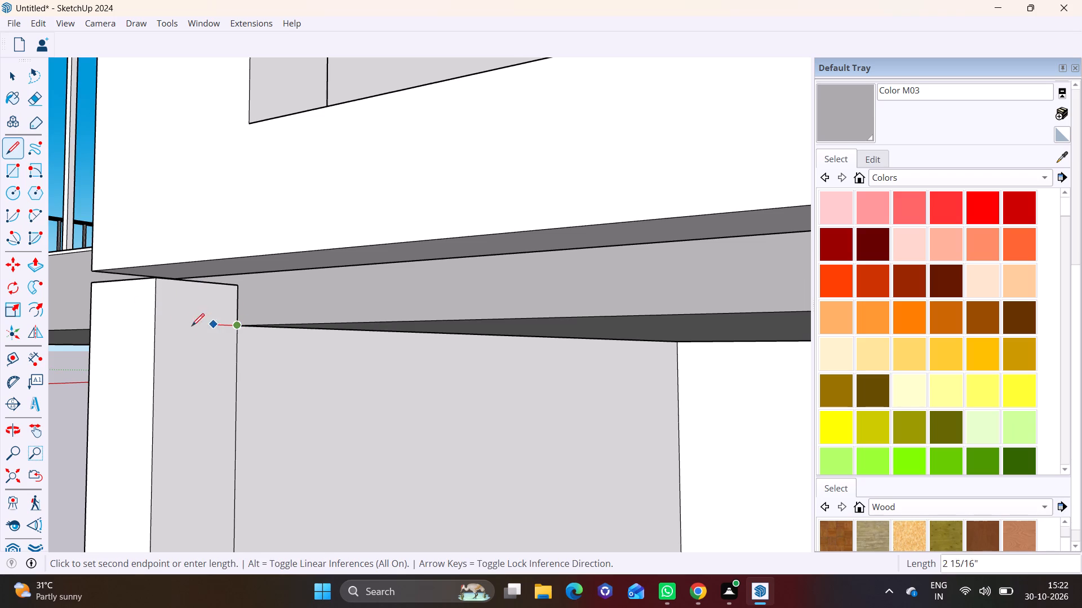
pyautogui.click(153, 326)
# Push/pull the small rectangle above that line across the bay to the opposite post, forming the ground-floor frame's top rail.
pyautogui.press('space')
pyautogui.click(181, 317)
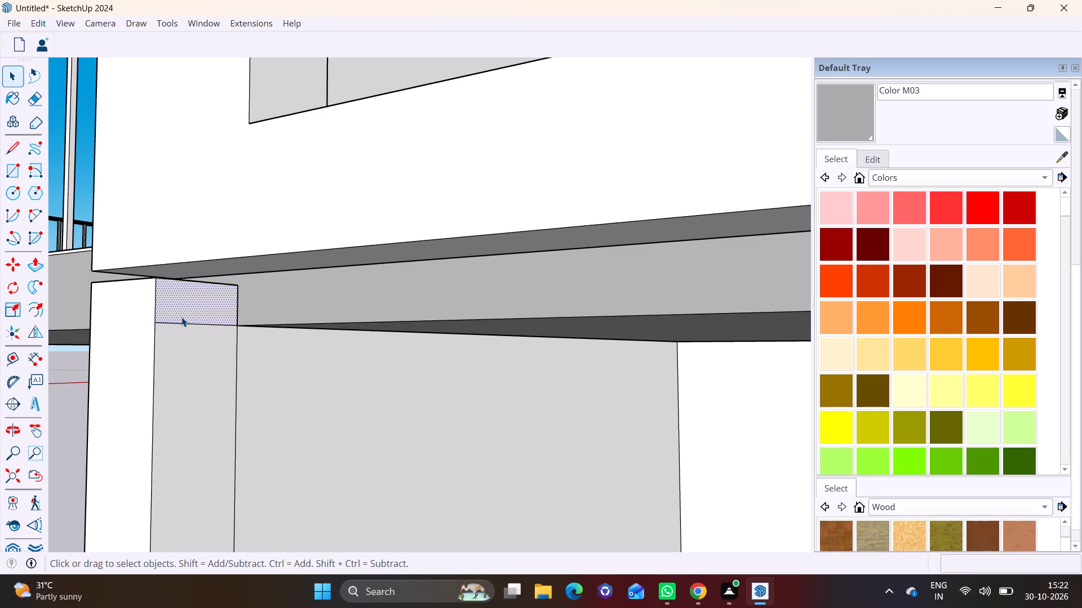
pyautogui.click(33, 262)
pyautogui.click(170, 296)
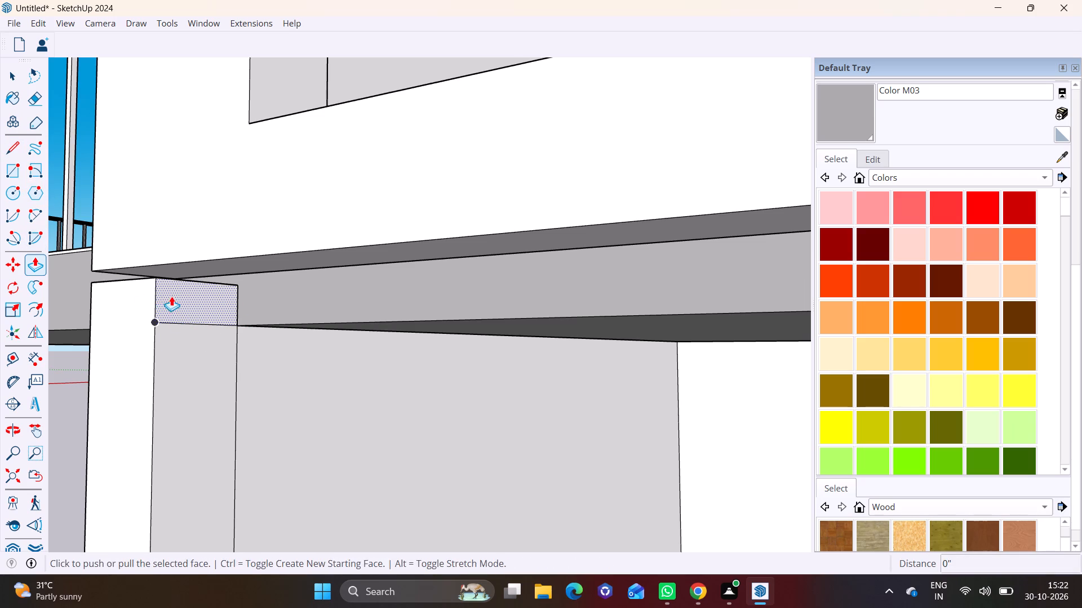
pyautogui.scroll(-15, 435, 301)
pyautogui.keyDown('shift'); pyautogui.moveTo(532, 327); pyautogui.dragTo(157, 325, button='middle'); pyautogui.keyUp('shift')
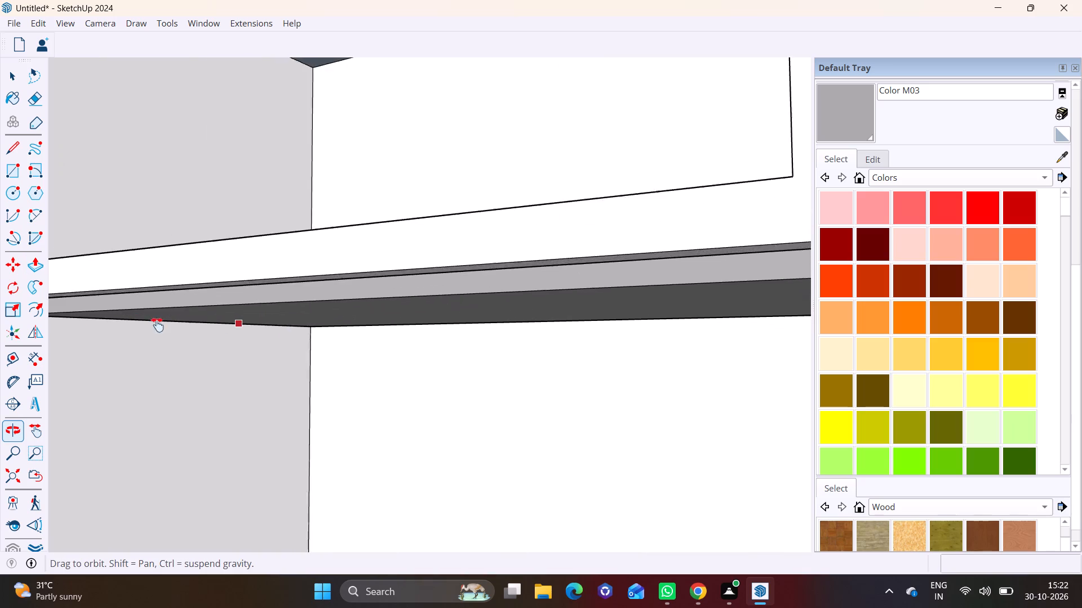
pyautogui.keyDown('shift'); pyautogui.moveTo(157, 325); pyautogui.dragTo(136, 323, button='middle'); pyautogui.keyUp('shift')
pyautogui.click(542, 267)
# Push/pull the top face of the post away from the railings up, flush with the new top rail.
pyautogui.moveTo(555, 261); pyautogui.dragTo(553, 314, button='middle')
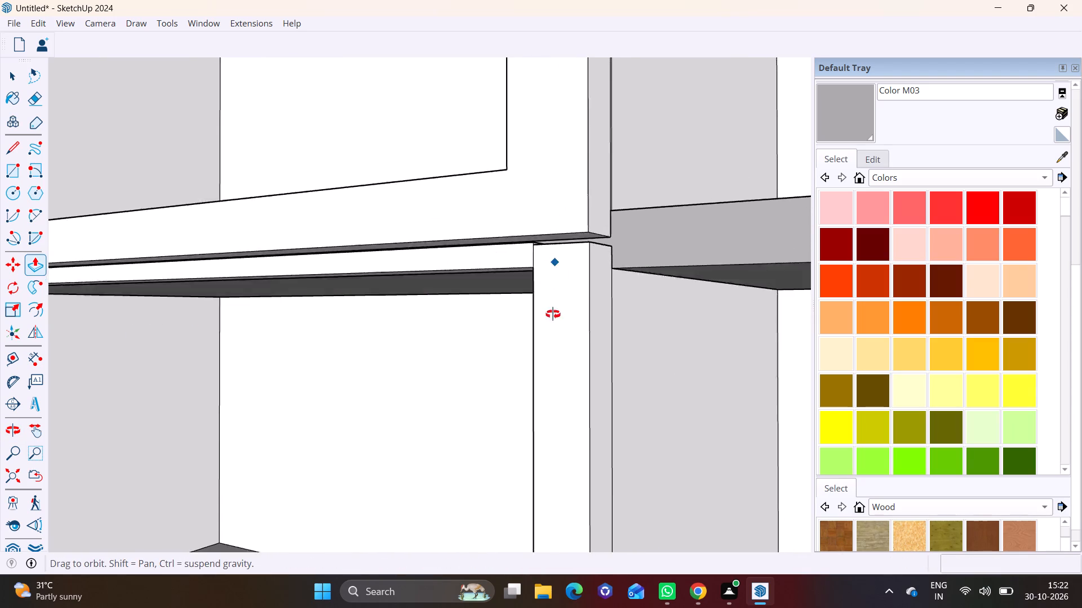
pyautogui.moveTo(553, 314); pyautogui.dragTo(538, 358, button='middle')
pyautogui.scroll(15, 572, 264)
pyautogui.press('space')
pyautogui.click(511, 248)
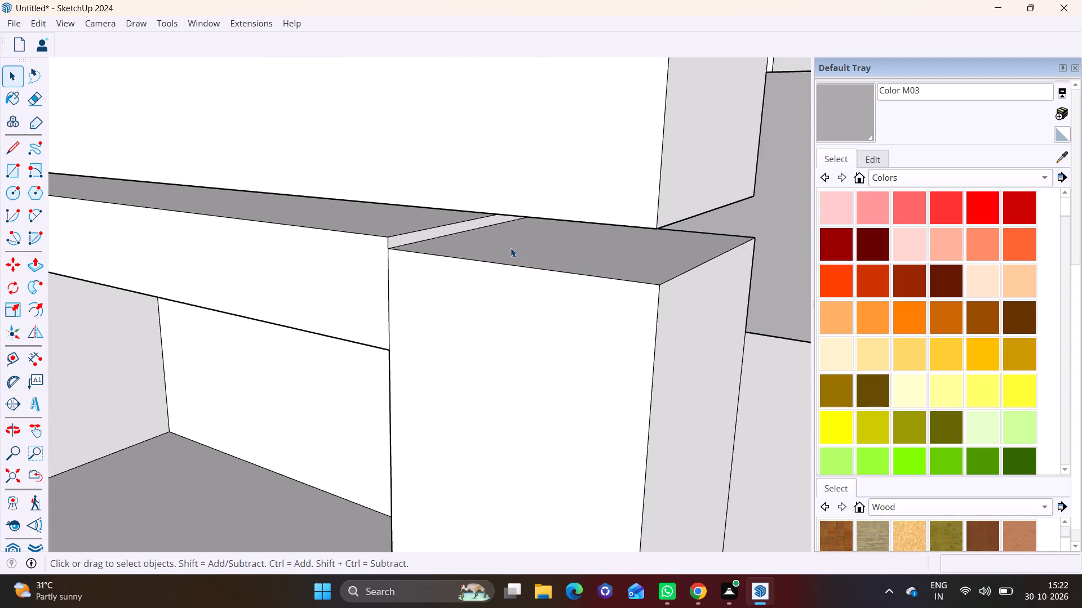
pyautogui.click(32, 263)
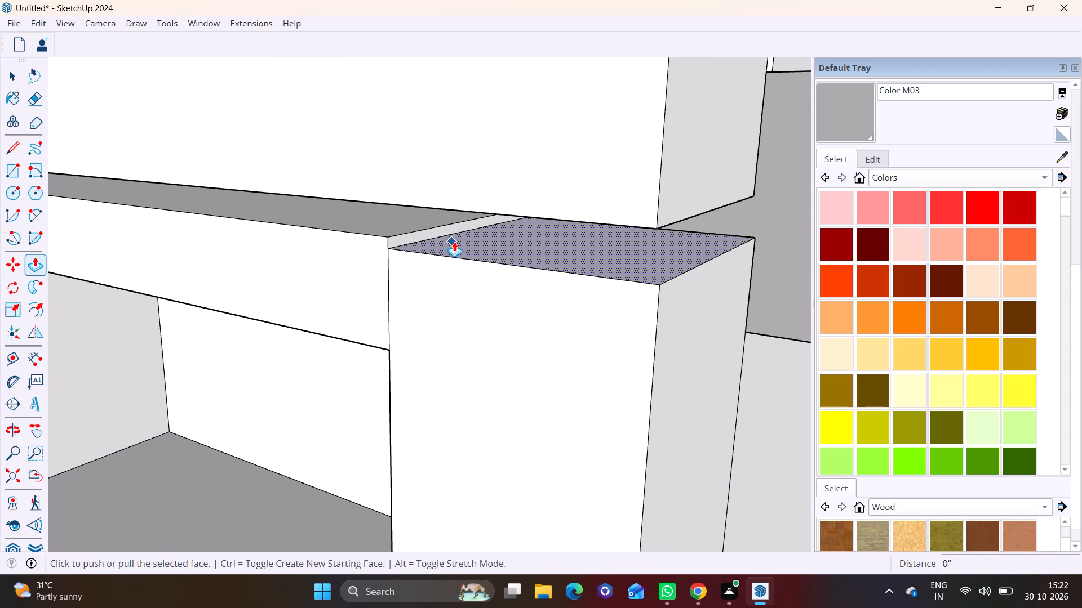
pyautogui.click(454, 242)
pyautogui.click(395, 229)
# Erase the two leftover edges on the front and top faces where the top rail meets that post.
pyautogui.press('space')
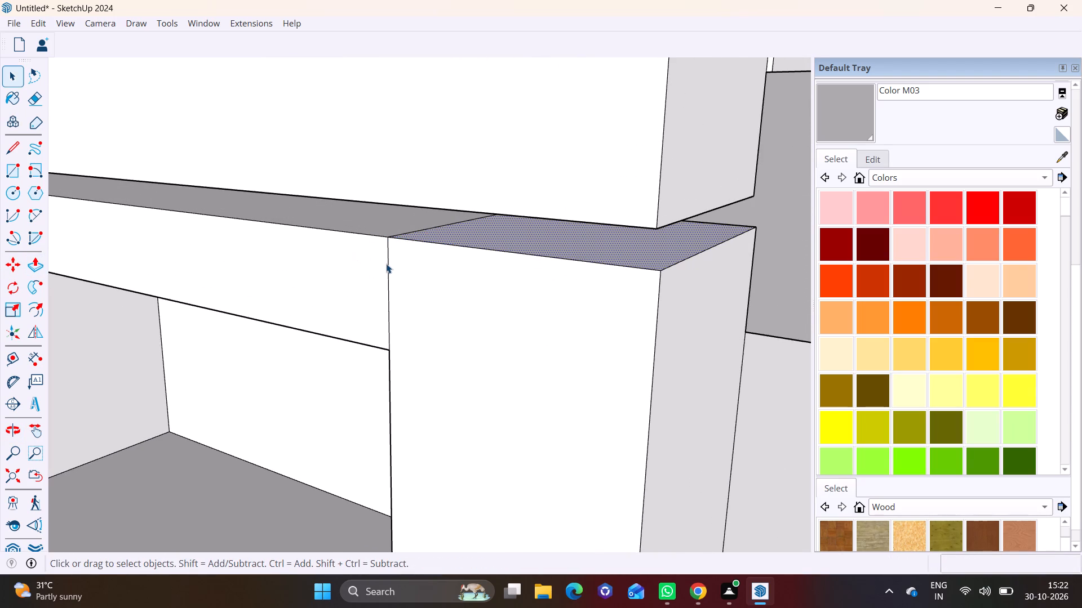
pyautogui.click(387, 256)
pyautogui.rightClick(387, 256)
pyautogui.click(396, 282)
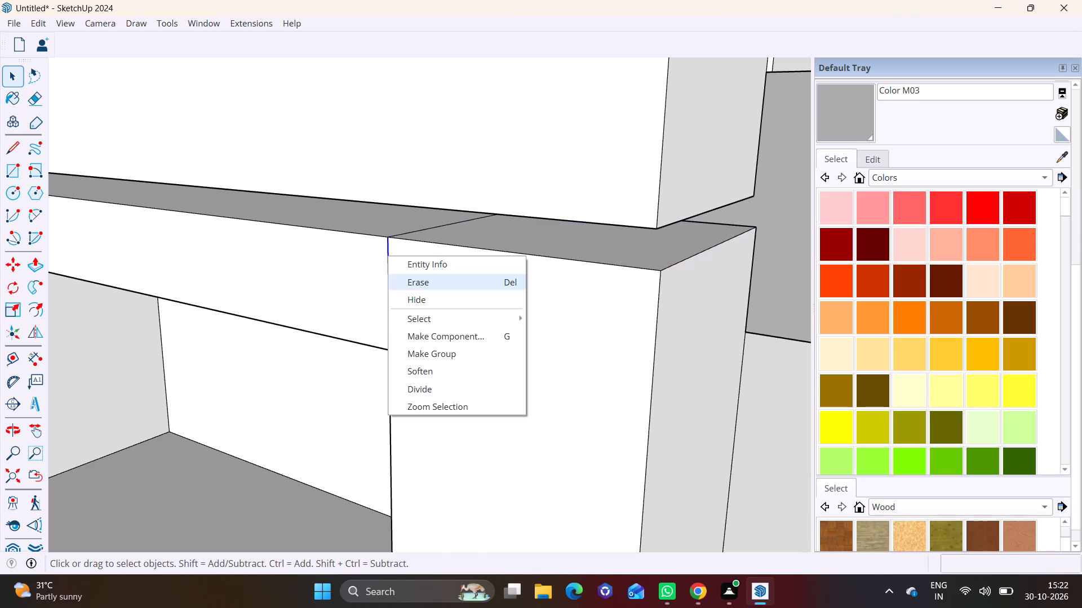
pyautogui.click(424, 229)
pyautogui.rightClick(424, 229)
pyautogui.click(442, 253)
# Push/pull the underside of the ground-floor frame's top rail down about 6 1/16".
pyautogui.scroll(-1, 398, 305)
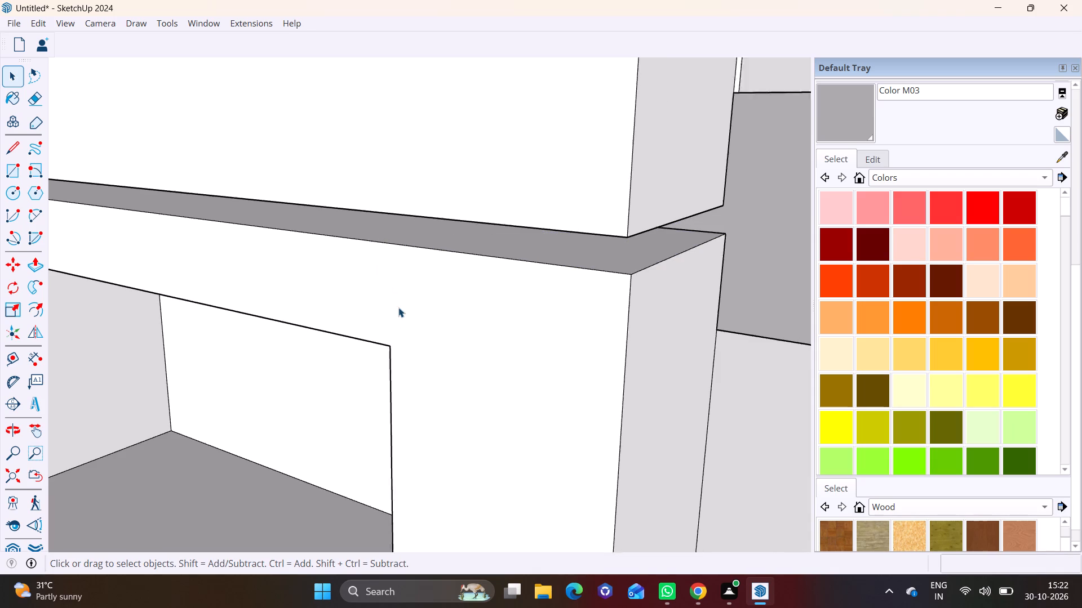
pyautogui.scroll(-9, 398, 307)
pyautogui.moveTo(264, 330); pyautogui.dragTo(437, 242, button='middle')
pyautogui.keyDown('shift'); pyautogui.moveTo(437, 230); pyautogui.dragTo(311, 374, button='middle'); pyautogui.keyUp('shift')
pyautogui.scroll(6, 400, 169)
pyautogui.click(380, 191)
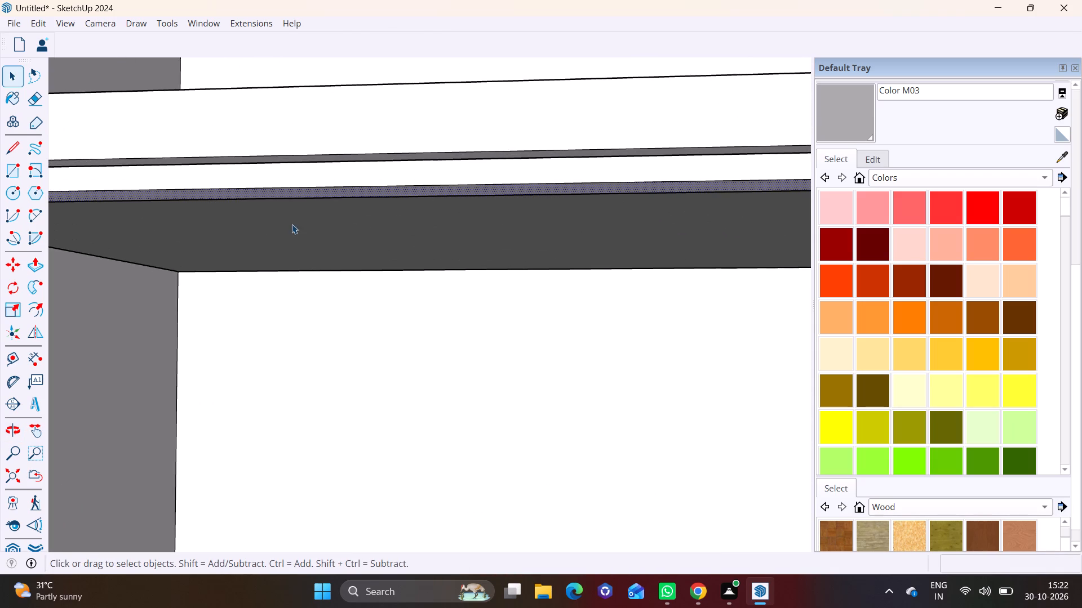
pyautogui.click(38, 262)
pyautogui.click(186, 194)
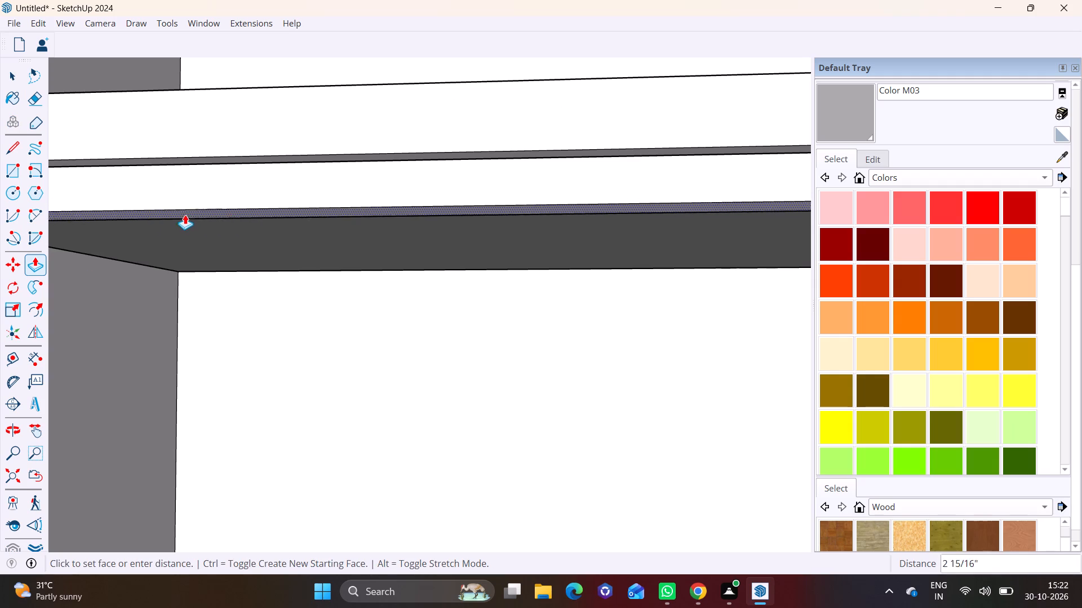
pyautogui.click(184, 232)
pyautogui.scroll(-7, 250, 252)
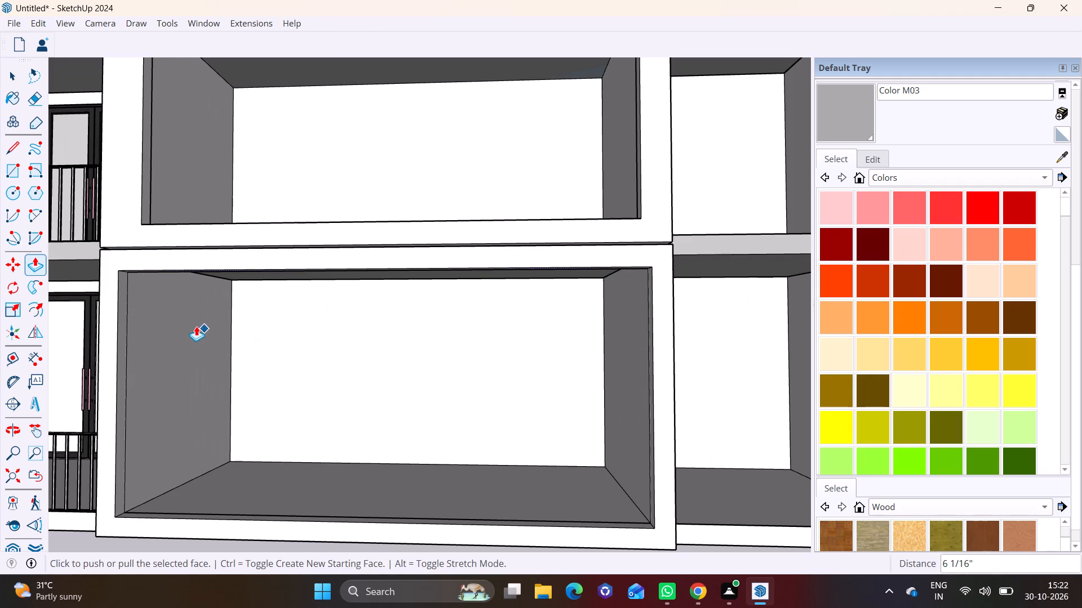
# Push/pull the inner face of the ground-floor frame's post beside the railings inward about 10 13/16", aligned with the frame above.
pyautogui.scroll(2, 126, 325)
pyautogui.press('space')
pyautogui.click(123, 318)
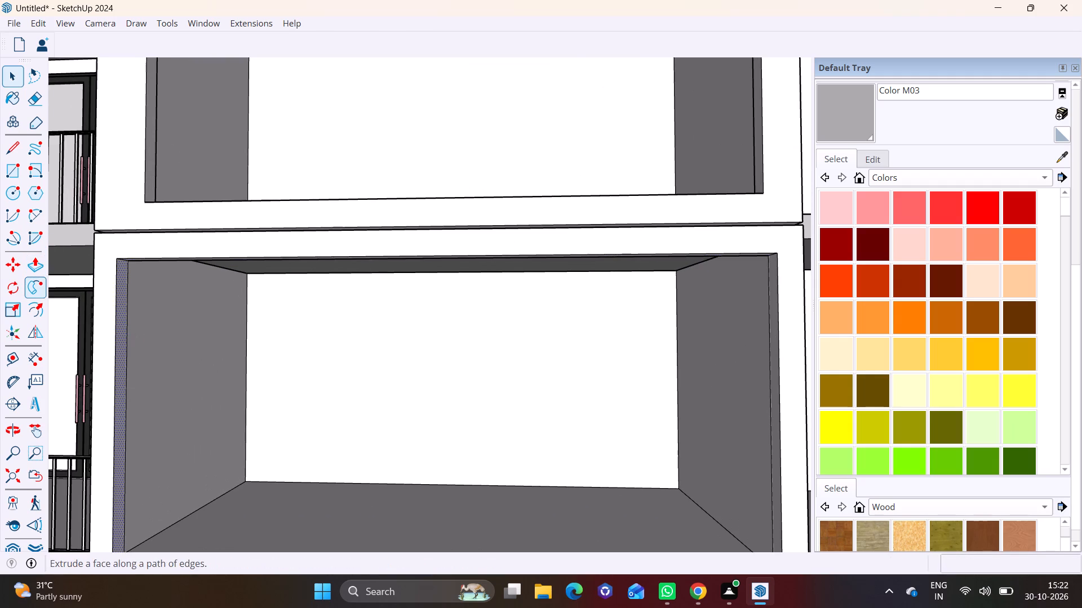
pyautogui.click(38, 263)
pyautogui.click(119, 284)
pyautogui.click(144, 195)
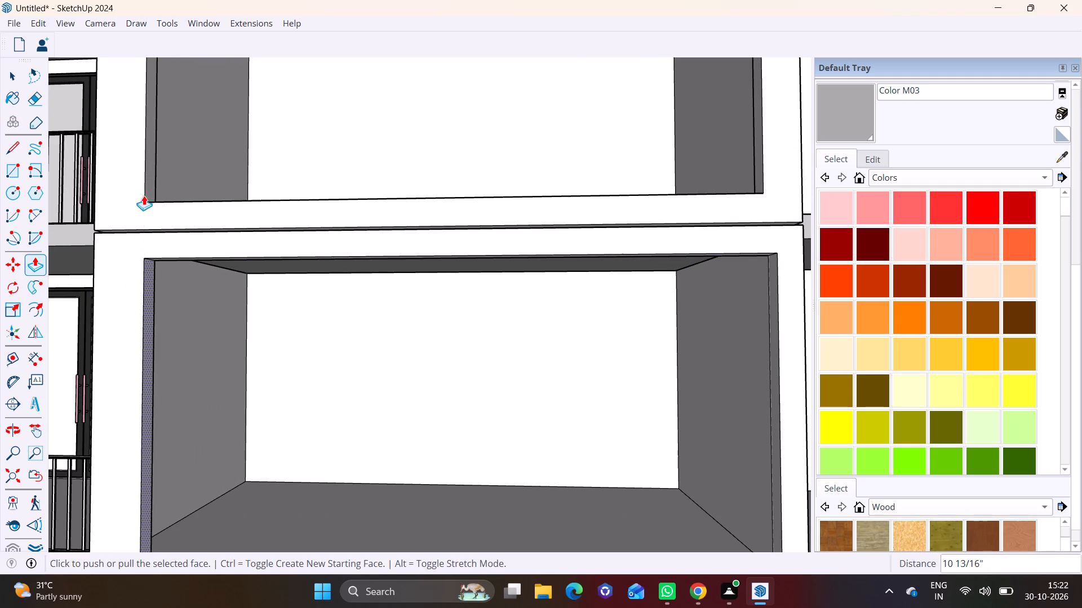
# Push/pull the inner face of the ground-floor frame's opposite post inward about 4 1/2", aligned with the post above.
pyautogui.keyDown('shift'); pyautogui.moveTo(631, 348); pyautogui.dragTo(452, 366, button='middle'); pyautogui.keyUp('shift')
pyautogui.moveTo(492, 356); pyautogui.dragTo(525, 361, button='middle')
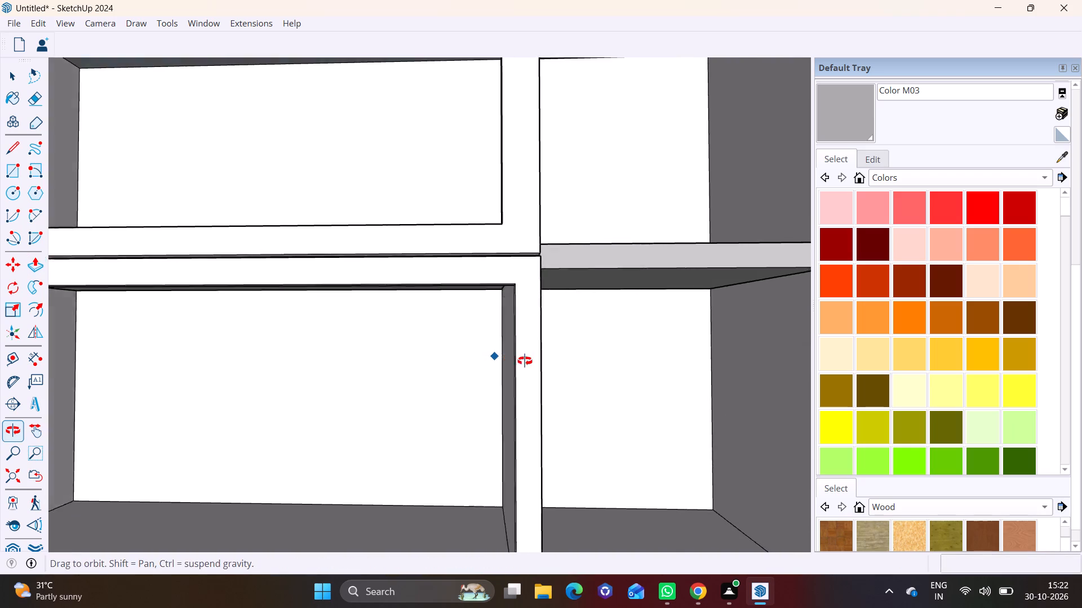
pyautogui.moveTo(525, 361); pyautogui.dragTo(574, 365, button='middle')
pyautogui.scroll(2, 592, 365)
pyautogui.press('space')
pyautogui.click(667, 335)
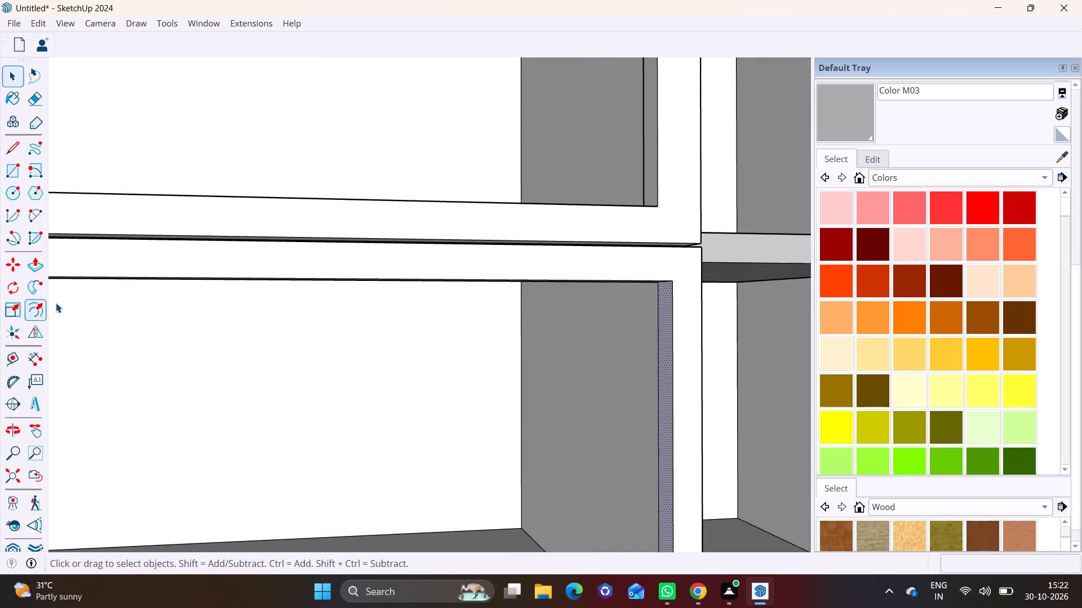
pyautogui.click(35, 262)
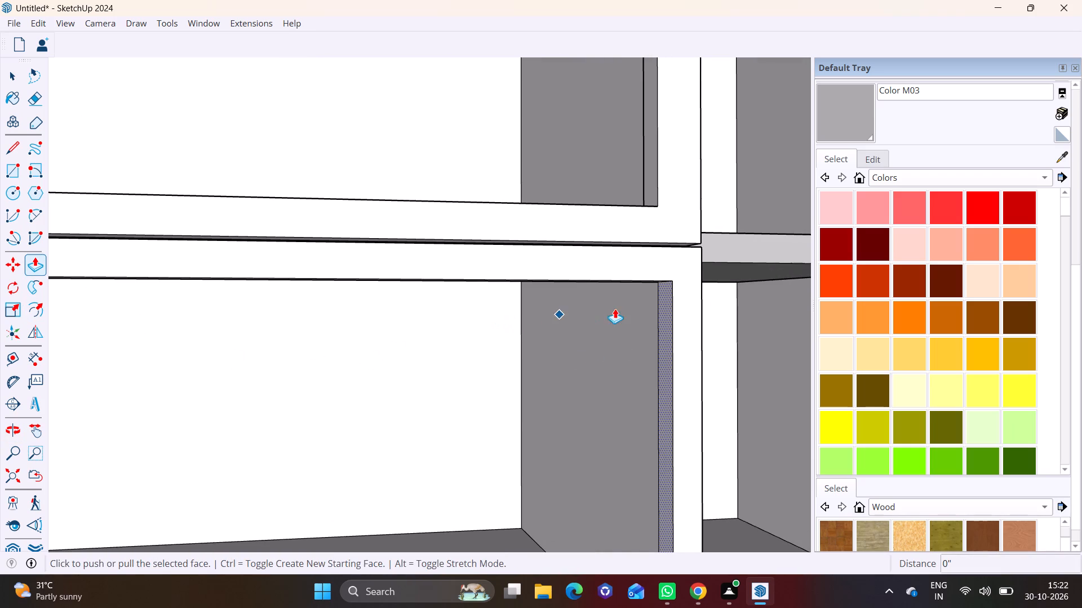
pyautogui.click(664, 308)
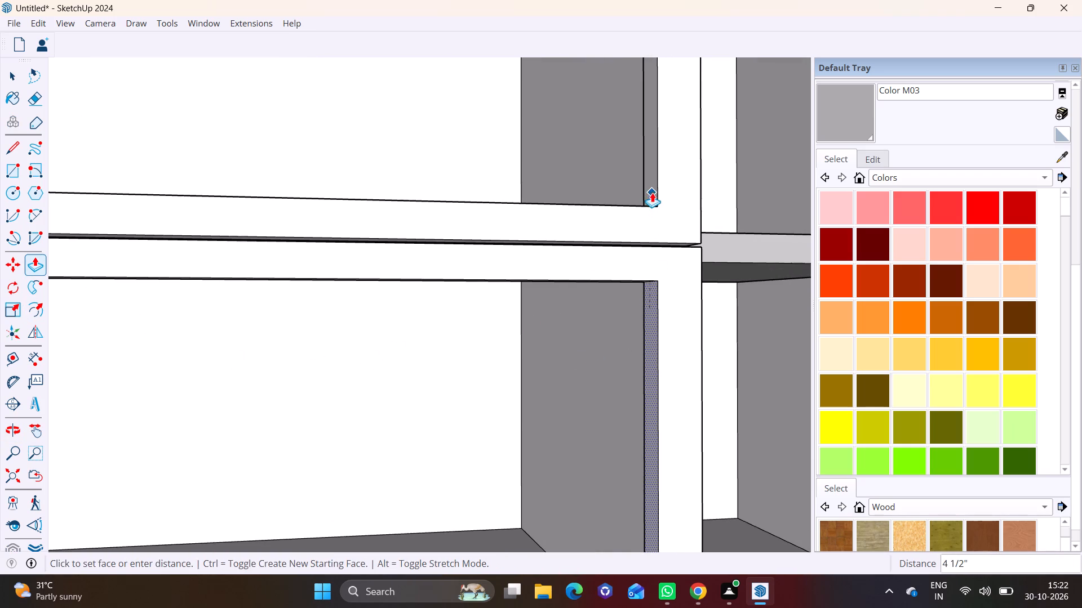
pyautogui.click(652, 193)
# Push/pull the top face of the ground-floor frame's bottom rail up about 1' 3/8".
pyautogui.scroll(-8, 420, 421)
pyautogui.keyDown('shift'); pyautogui.moveTo(422, 426); pyautogui.dragTo(434, 360, button='middle'); pyautogui.keyUp('shift')
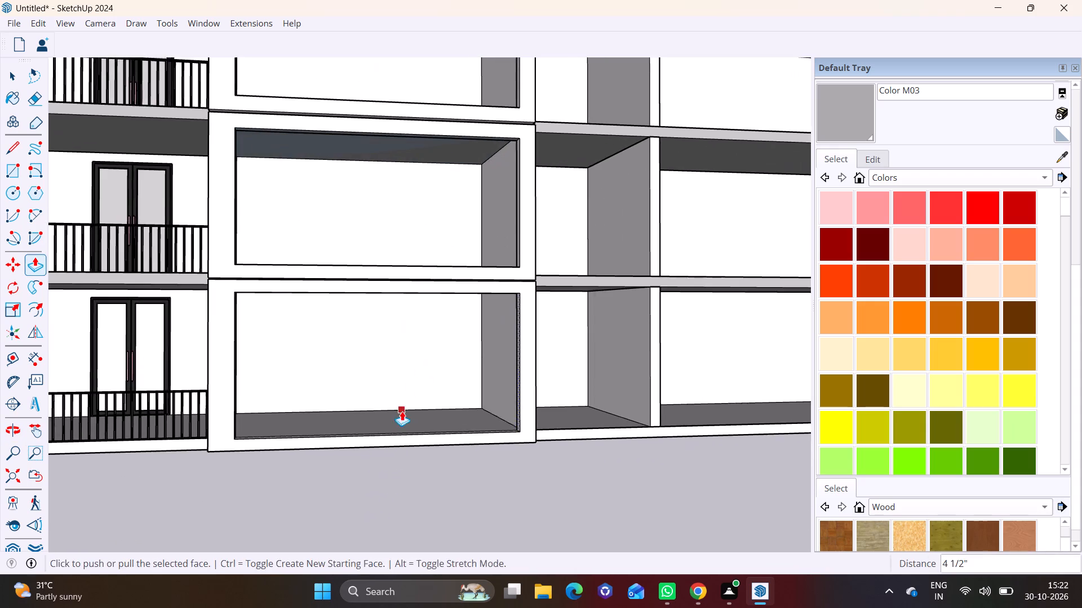
pyautogui.moveTo(402, 411); pyautogui.dragTo(259, 504, button='middle')
pyautogui.scroll(6, 243, 504)
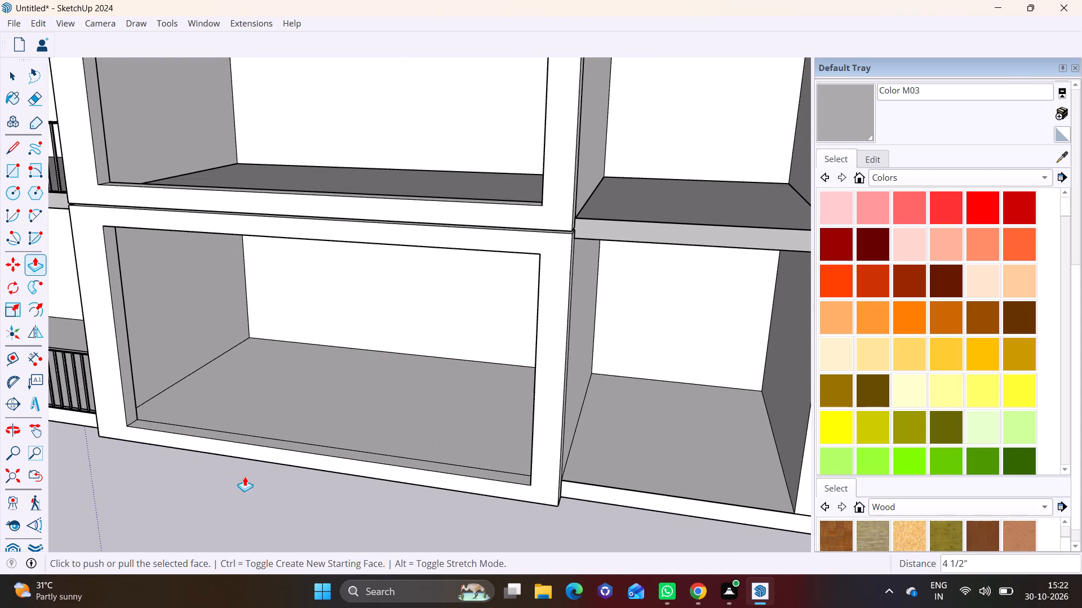
pyautogui.press('space')
pyautogui.click(230, 437)
pyautogui.click(36, 266)
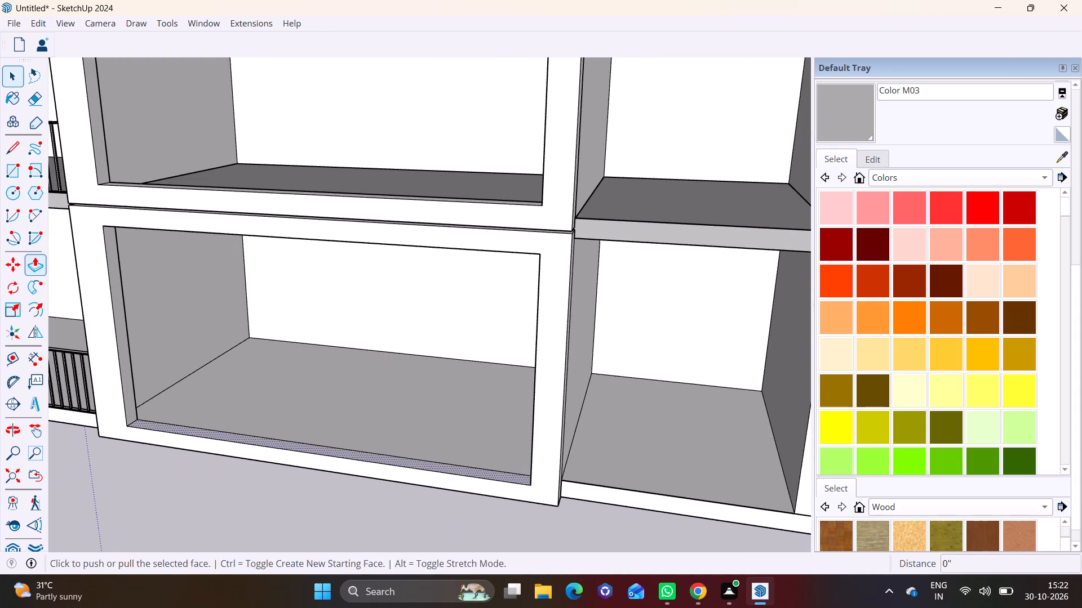
pyautogui.click(183, 430)
pyautogui.click(183, 413)
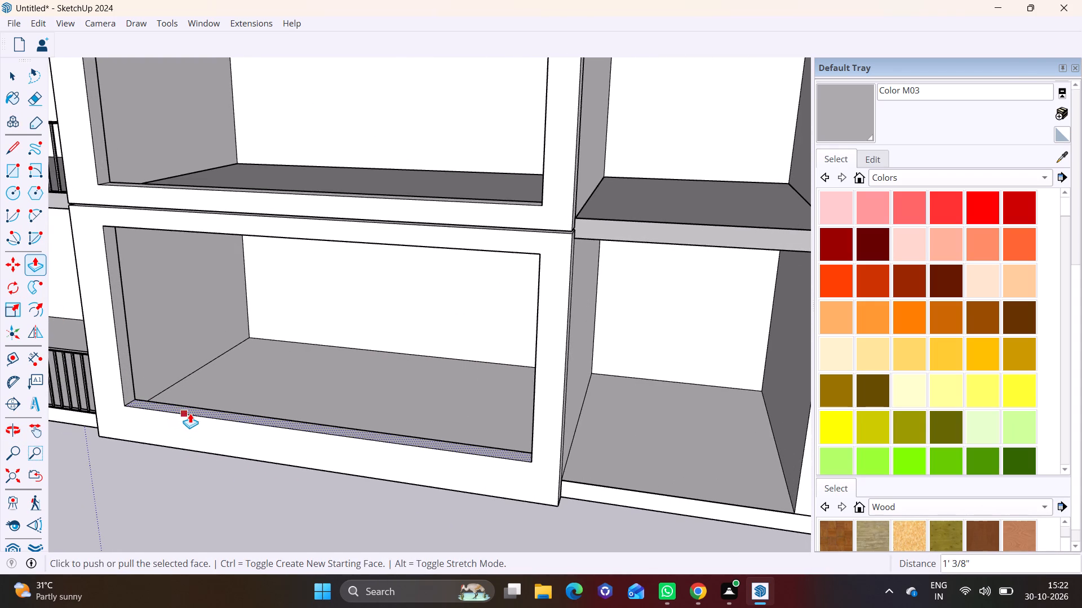
# Push/pull the underside of the ground-floor frame's top rail down about 3 7/16".
pyautogui.scroll(-7, 199, 416)
pyautogui.moveTo(206, 399); pyautogui.dragTo(313, 299, button='middle')
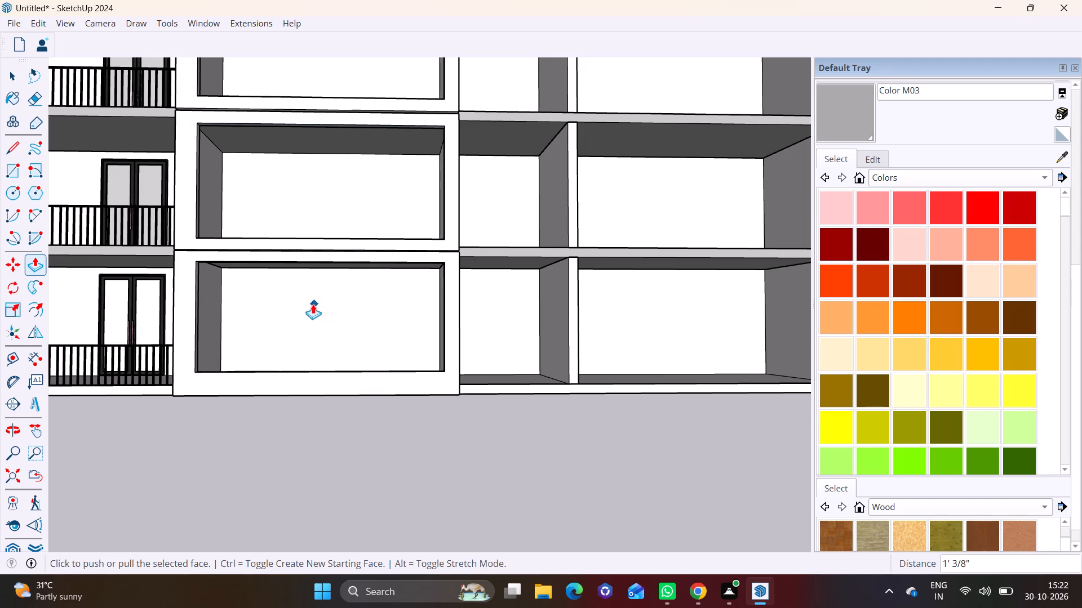
pyautogui.scroll(6, 285, 252)
pyautogui.moveTo(290, 254); pyautogui.dragTo(285, 202, button='middle')
pyautogui.scroll(3, 304, 233)
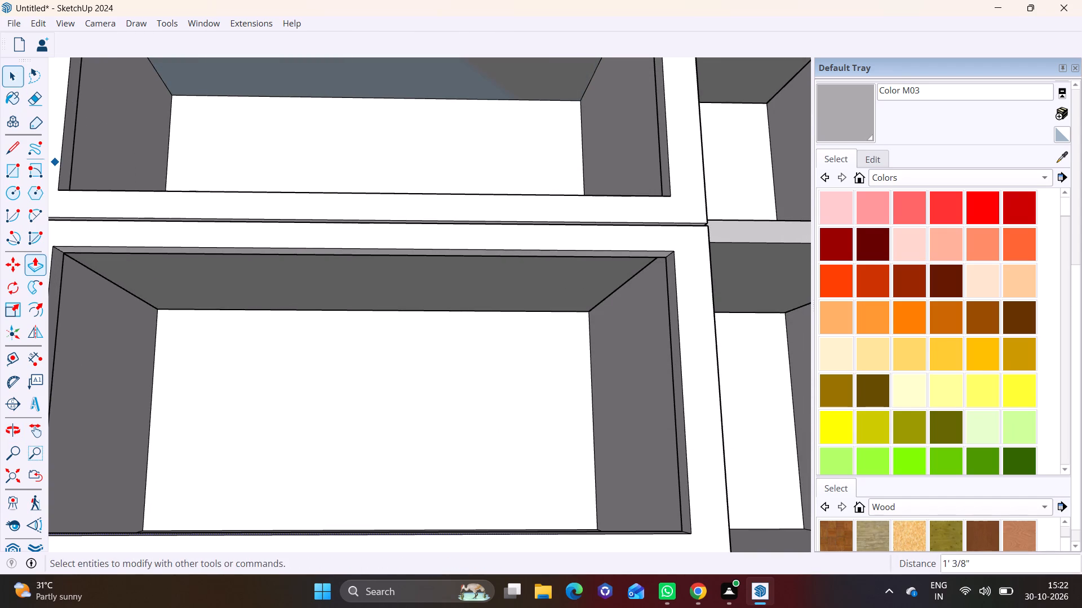
pyautogui.click(15, 83)
pyautogui.click(127, 248)
pyautogui.click(130, 253)
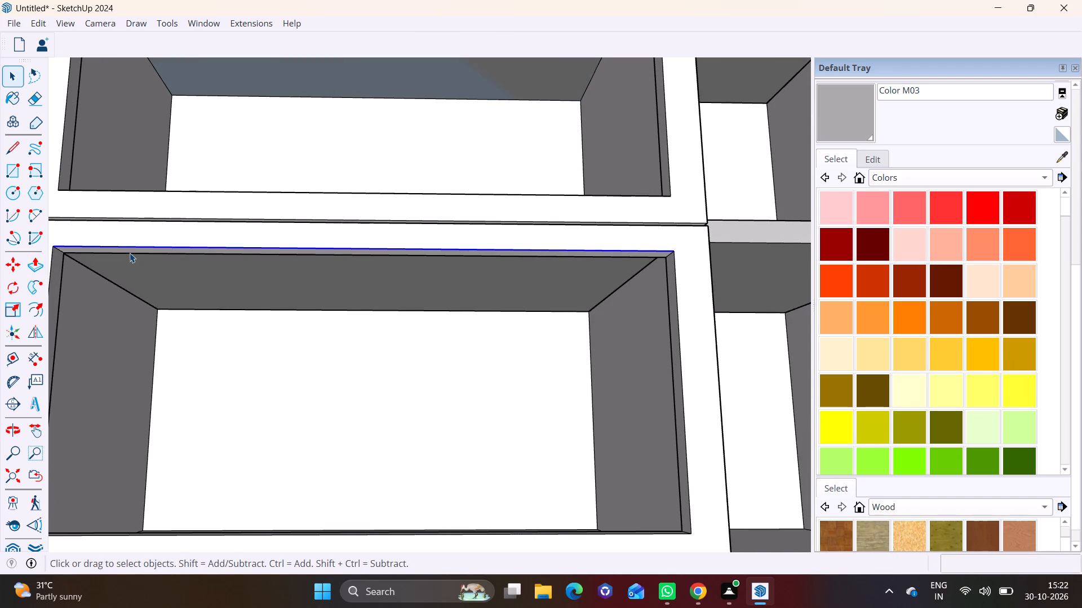
pyautogui.scroll(4, 135, 249)
pyautogui.click(135, 251)
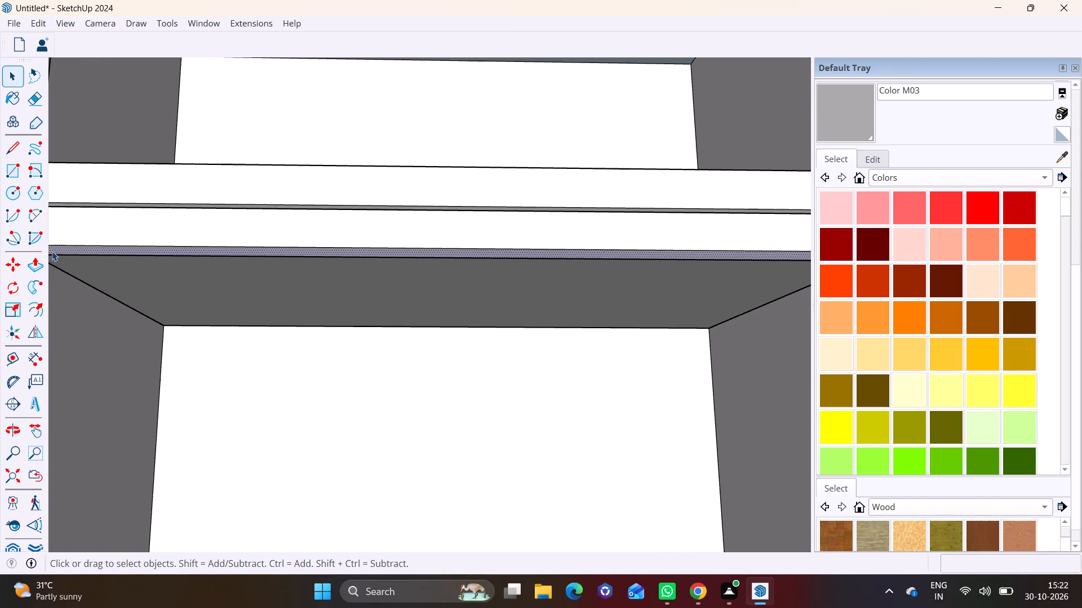
pyautogui.click(36, 258)
pyautogui.click(100, 252)
pyautogui.click(104, 269)
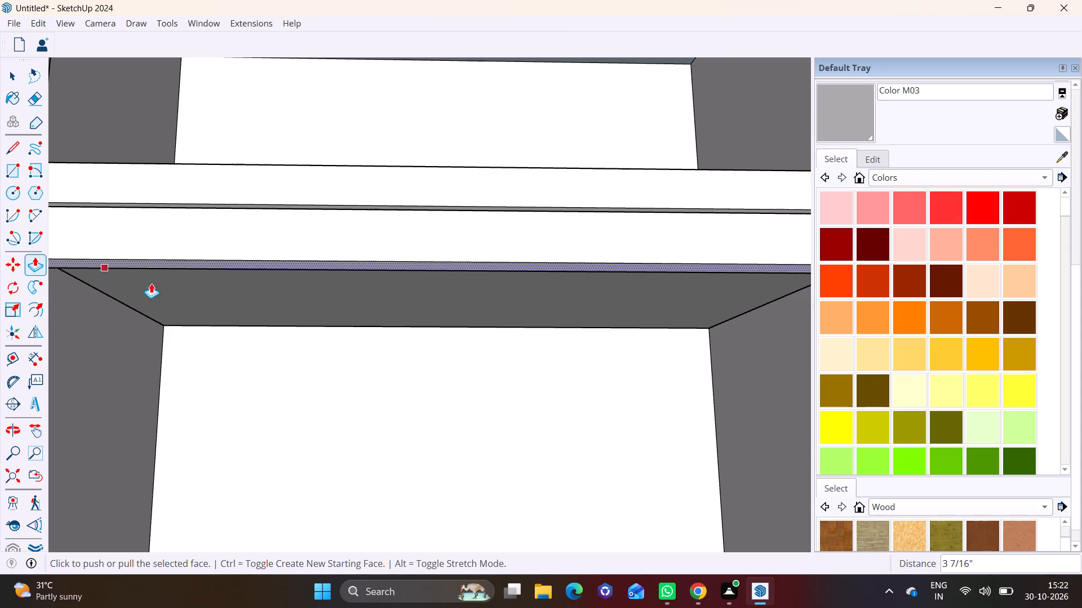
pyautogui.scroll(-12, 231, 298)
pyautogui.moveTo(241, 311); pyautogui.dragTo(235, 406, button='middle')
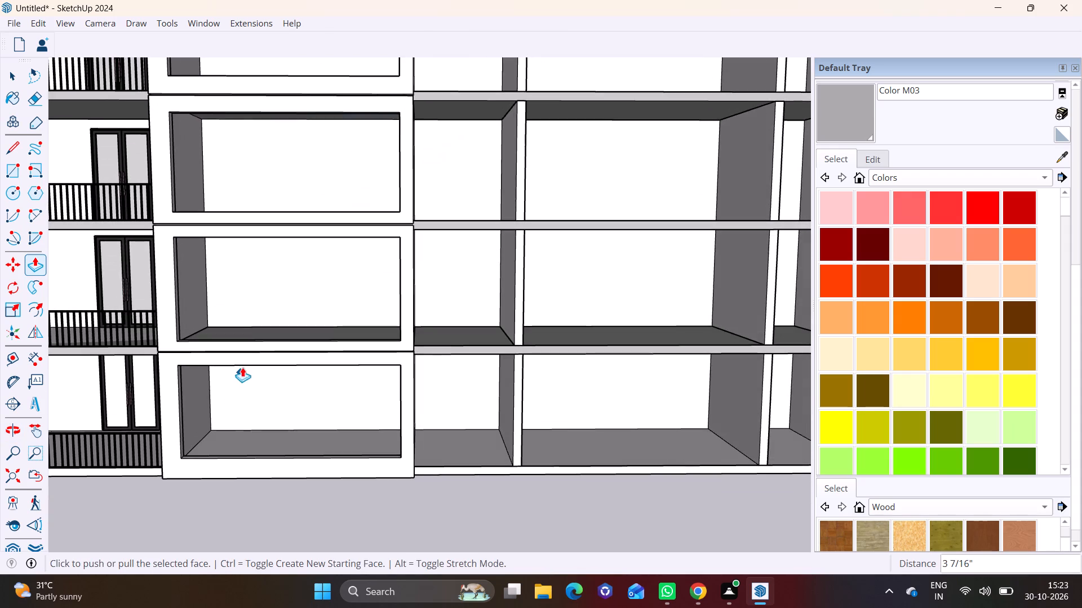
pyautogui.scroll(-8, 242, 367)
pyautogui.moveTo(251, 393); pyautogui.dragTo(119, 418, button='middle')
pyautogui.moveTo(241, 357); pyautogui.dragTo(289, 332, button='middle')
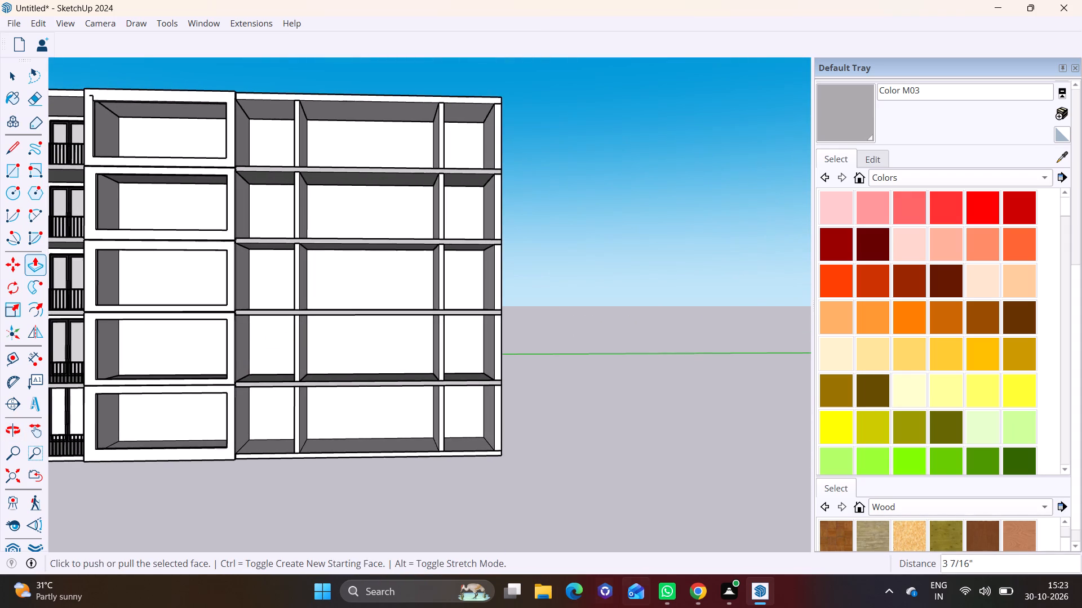
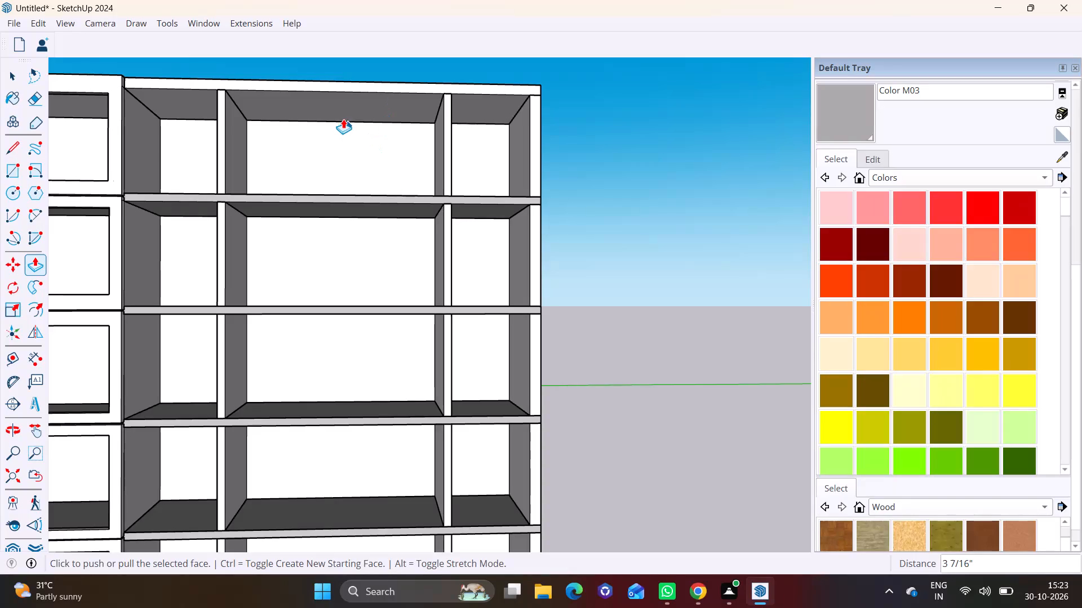
# Draw a rectangle about 1' by 22' 6" on the roof beam's front face, spanning the outer edges of the middle bay's two posts.
pyautogui.scroll(-4, 367, 193)
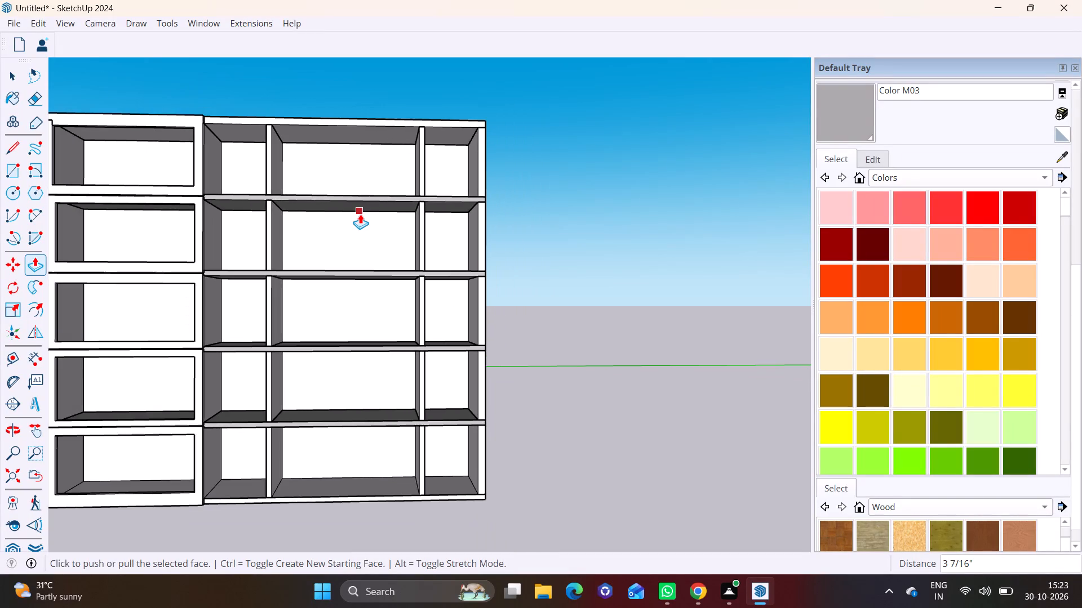
pyautogui.moveTo(339, 223); pyautogui.dragTo(349, 298, button='middle')
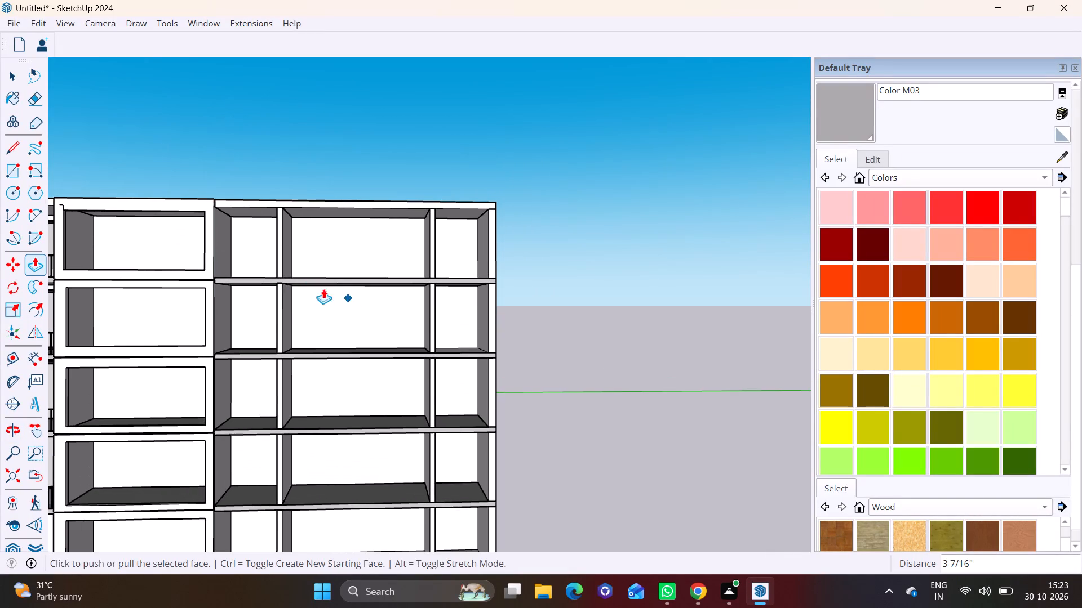
pyautogui.click(6, 170)
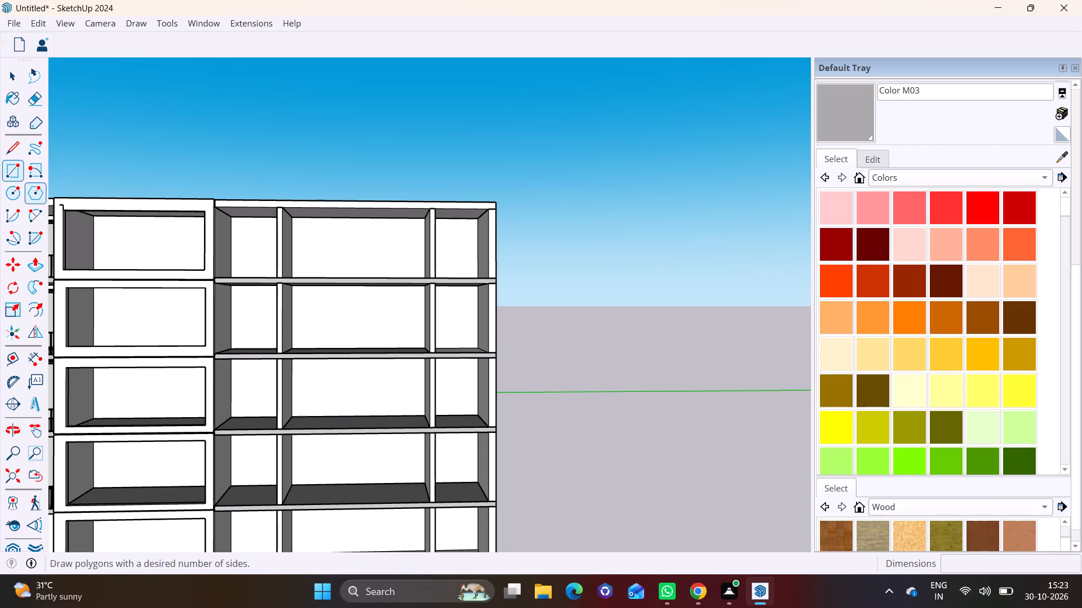
pyautogui.scroll(8, 289, 219)
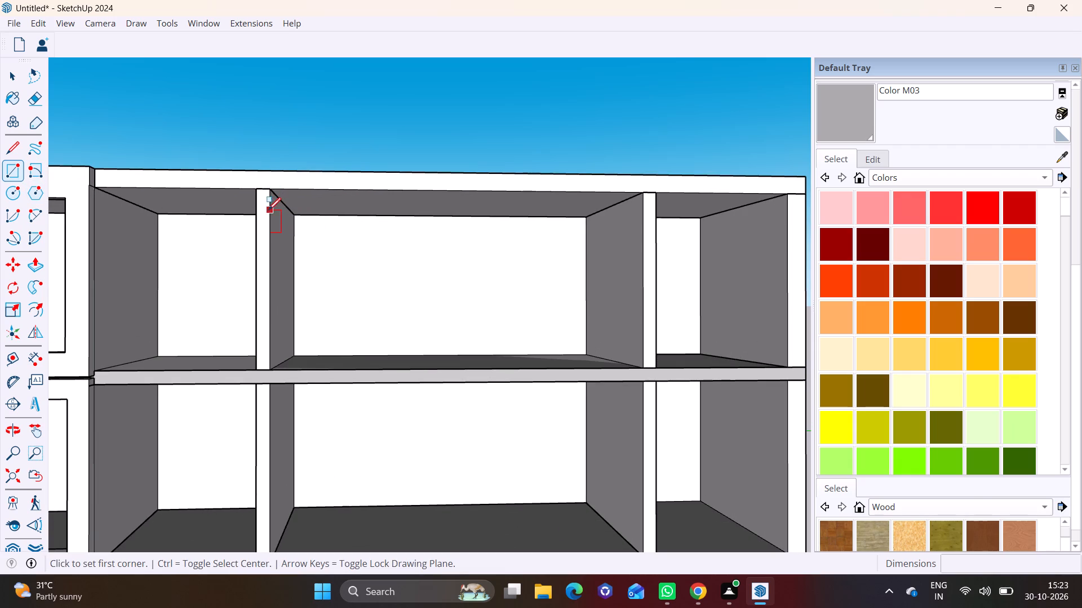
pyautogui.moveTo(263, 200); pyautogui.dragTo(255, 238, button='middle')
pyautogui.scroll(5, 314, 180)
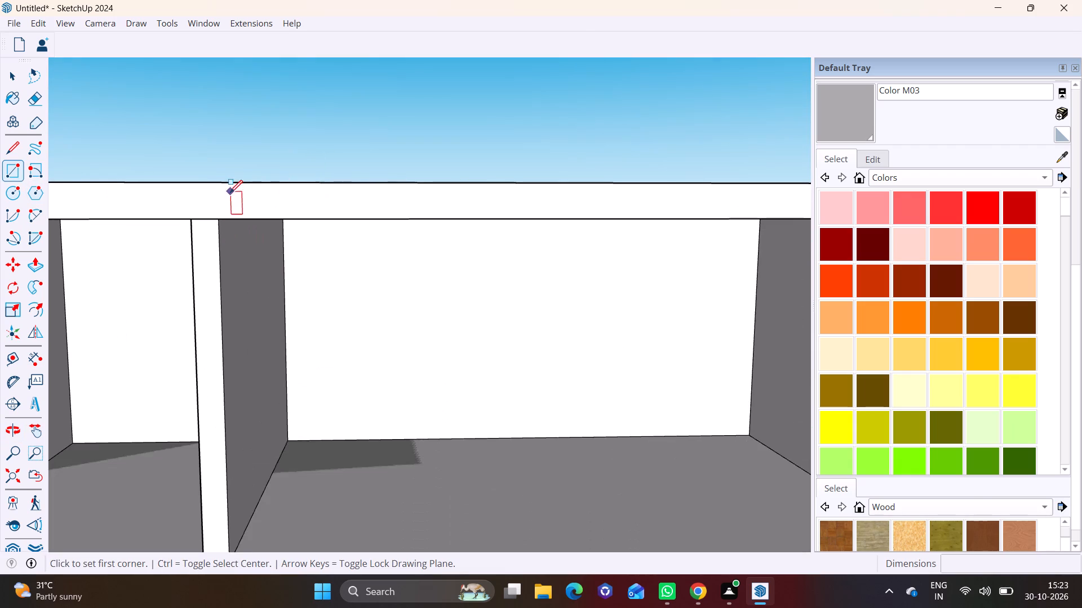
pyautogui.scroll(1, 229, 193)
pyautogui.click(189, 220)
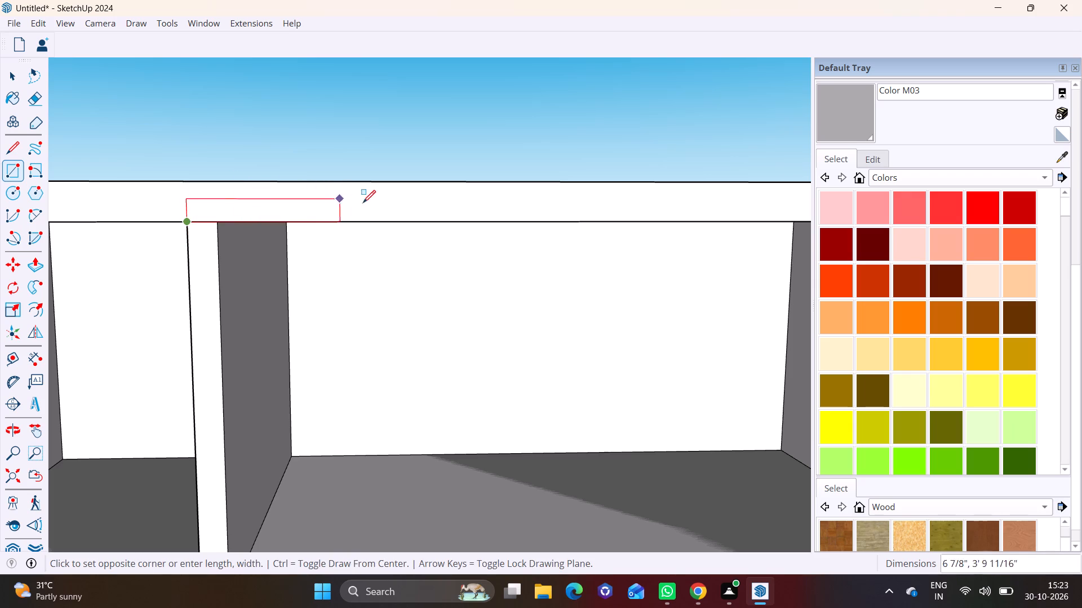
pyautogui.moveTo(569, 212); pyautogui.dragTo(325, 221, button='middle')
pyautogui.scroll(-2, 599, 213)
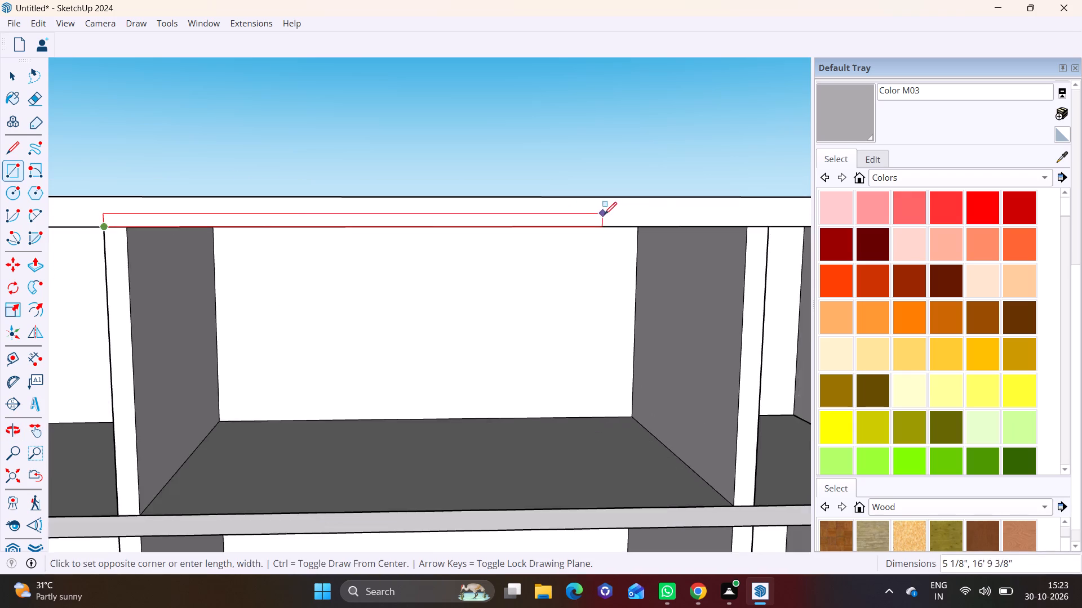
pyautogui.scroll(-4, 604, 214)
pyautogui.moveTo(694, 226); pyautogui.dragTo(637, 228, button='middle')
pyautogui.scroll(3, 659, 229)
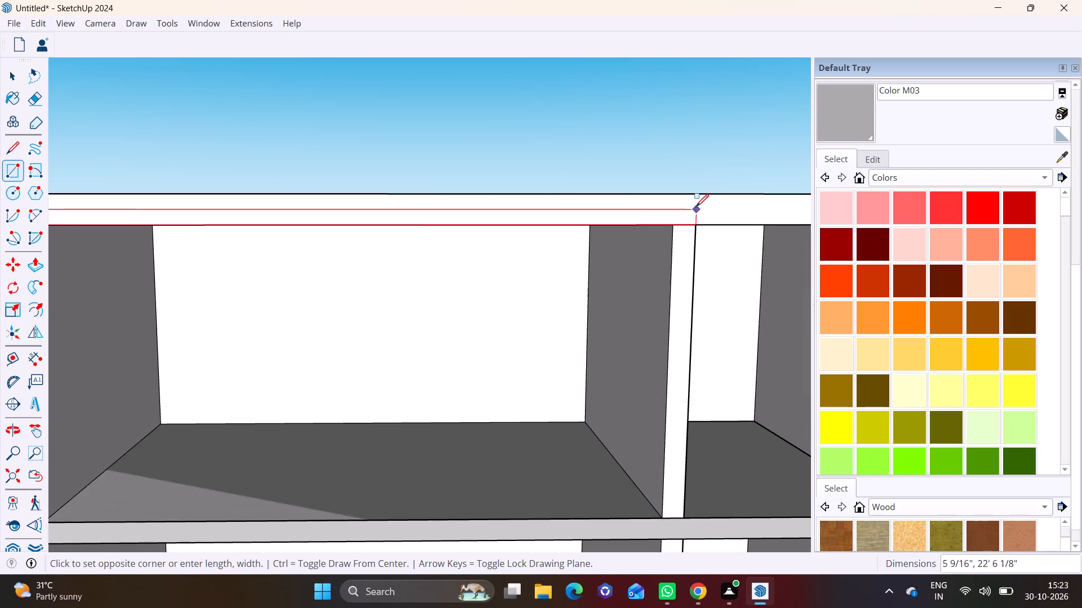
pyautogui.click(697, 193)
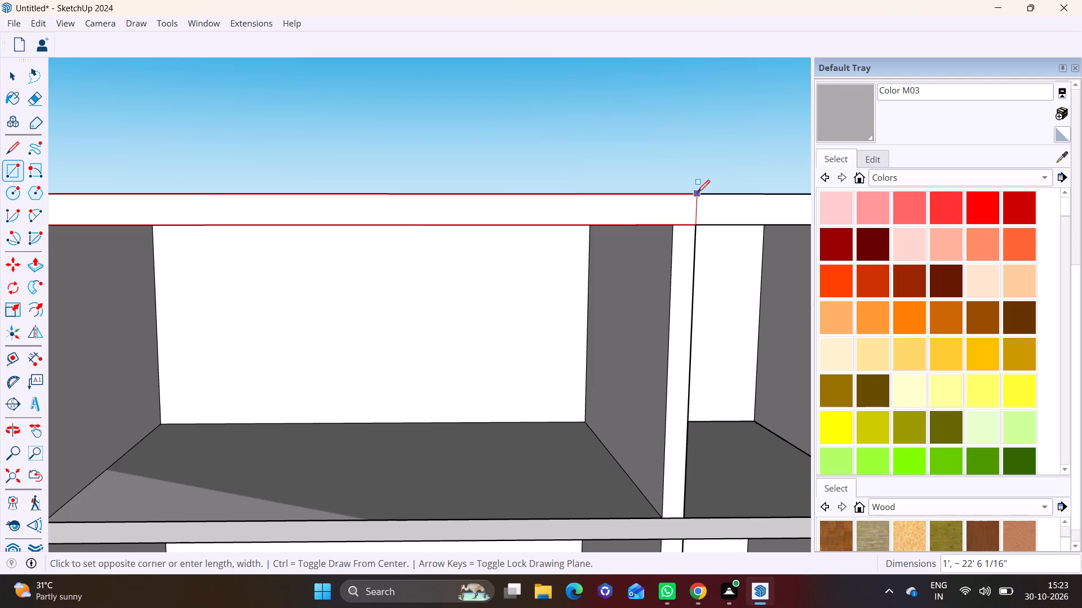
# Delete the face seen at the back of the top-floor middle bay.
pyautogui.press('space')
pyautogui.click(502, 275)
pyautogui.press('Delete')
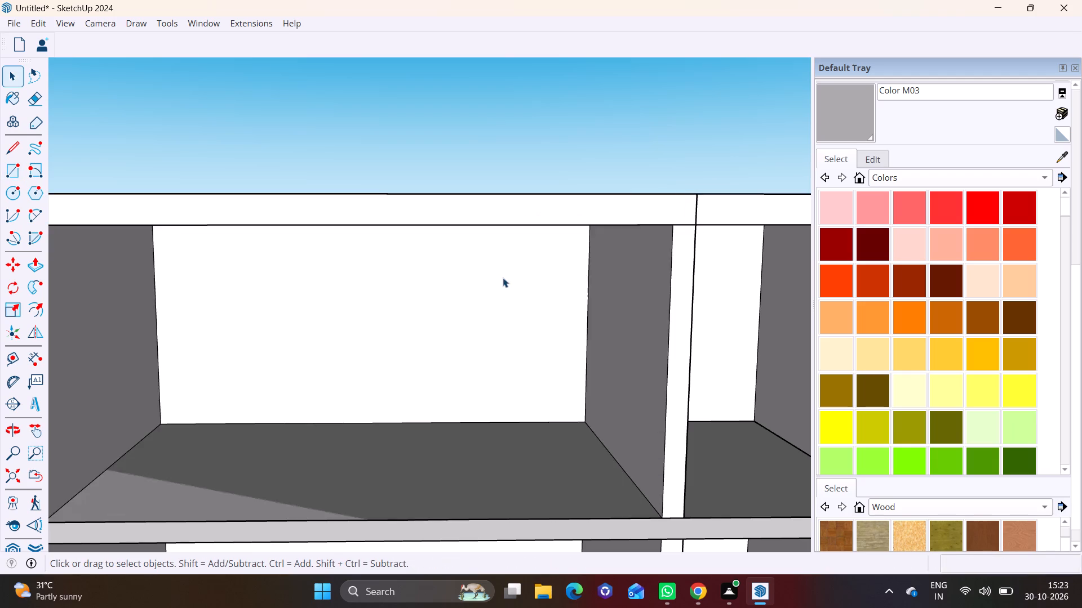
# Push/pull the new strip on the roof beam outward, using the neighbouring projecting frame's side as reference.
pyautogui.moveTo(501, 283); pyautogui.dragTo(369, 307, button='middle')
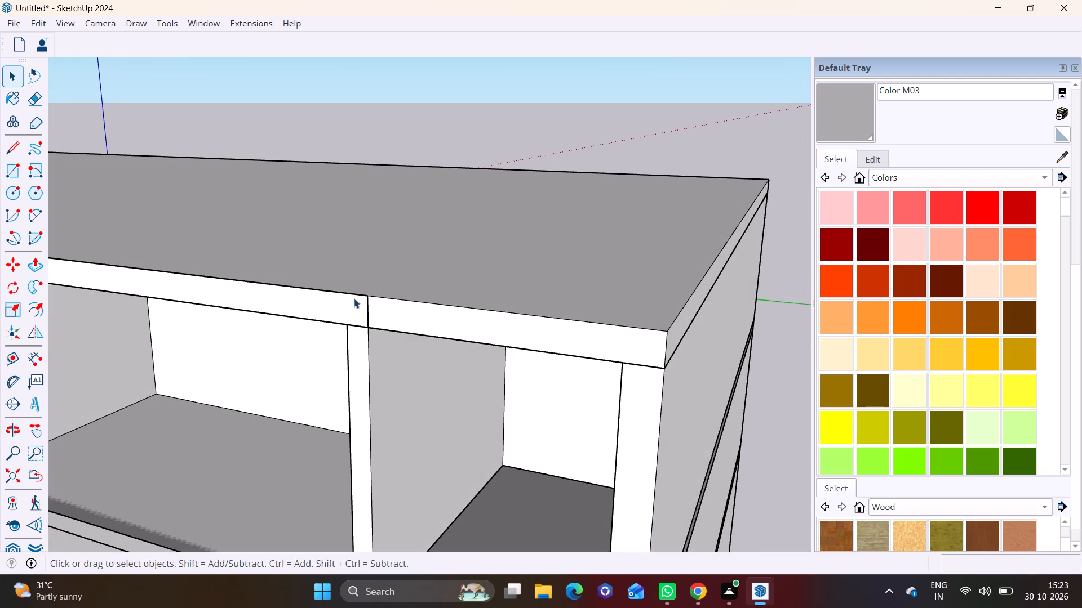
pyautogui.moveTo(314, 330); pyautogui.dragTo(240, 338, button='middle')
pyautogui.scroll(1, 273, 338)
pyautogui.keyDown('shift'); pyautogui.moveTo(176, 306); pyautogui.dragTo(401, 291, button='middle'); pyautogui.keyUp('shift')
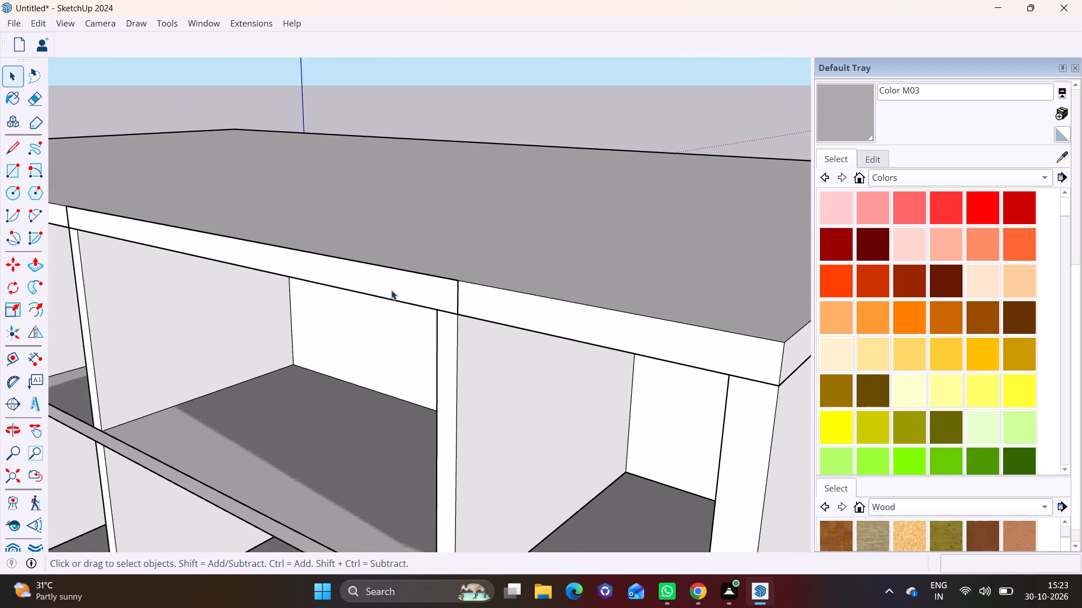
pyautogui.click(390, 289)
pyautogui.click(292, 262)
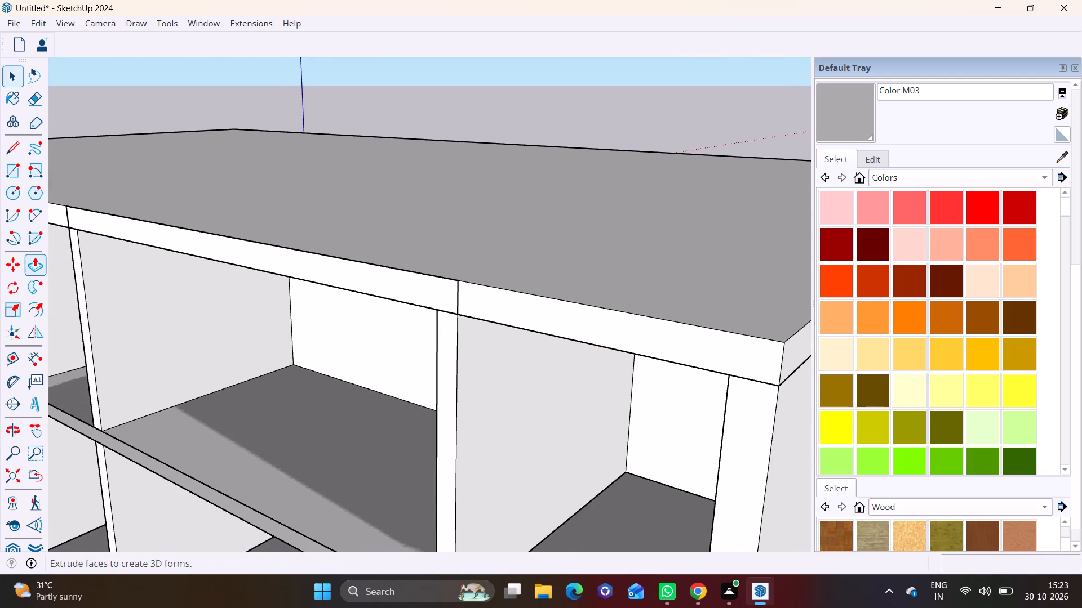
pyautogui.click(33, 262)
pyautogui.click(152, 236)
pyautogui.moveTo(143, 237); pyautogui.dragTo(386, 251, button='middle')
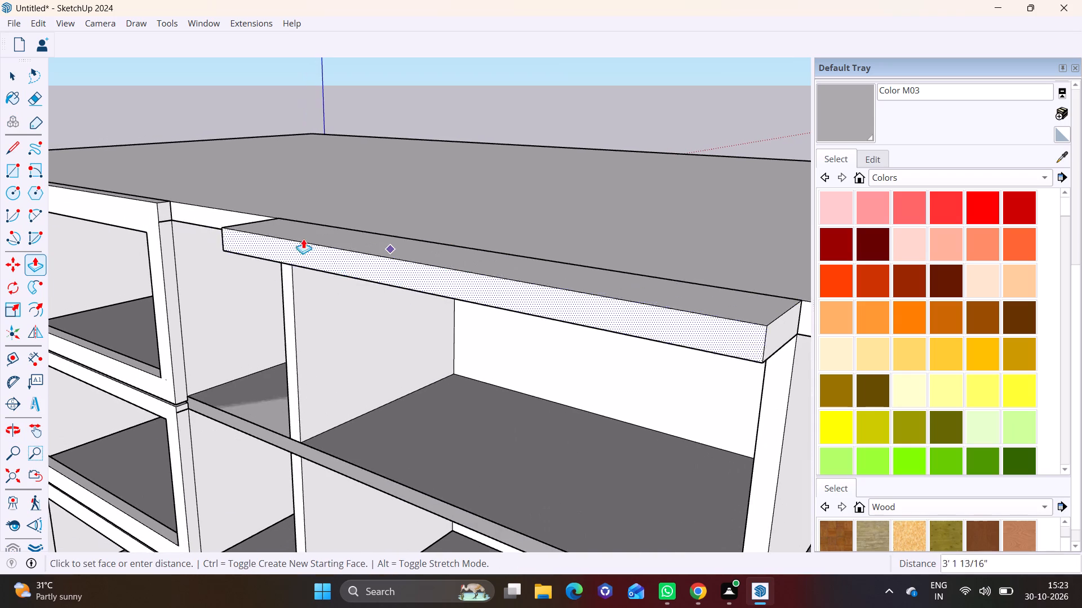
pyautogui.click(157, 214)
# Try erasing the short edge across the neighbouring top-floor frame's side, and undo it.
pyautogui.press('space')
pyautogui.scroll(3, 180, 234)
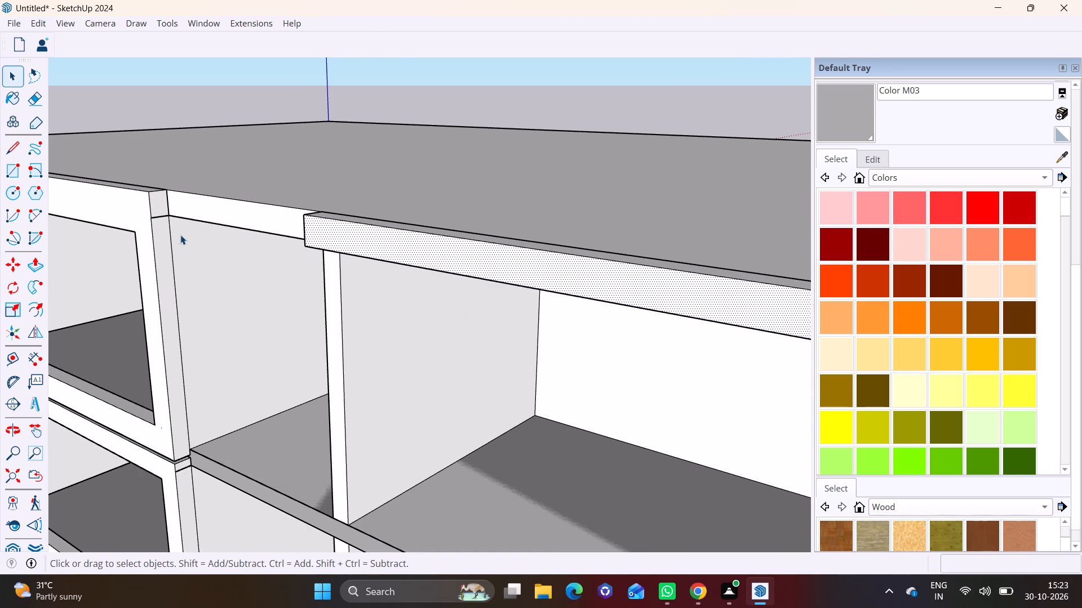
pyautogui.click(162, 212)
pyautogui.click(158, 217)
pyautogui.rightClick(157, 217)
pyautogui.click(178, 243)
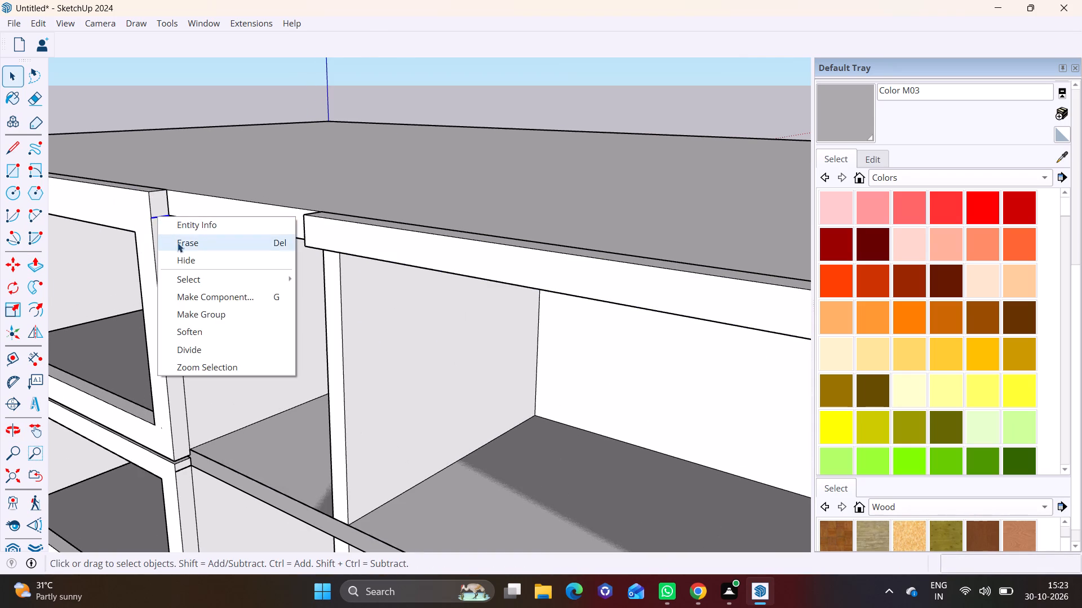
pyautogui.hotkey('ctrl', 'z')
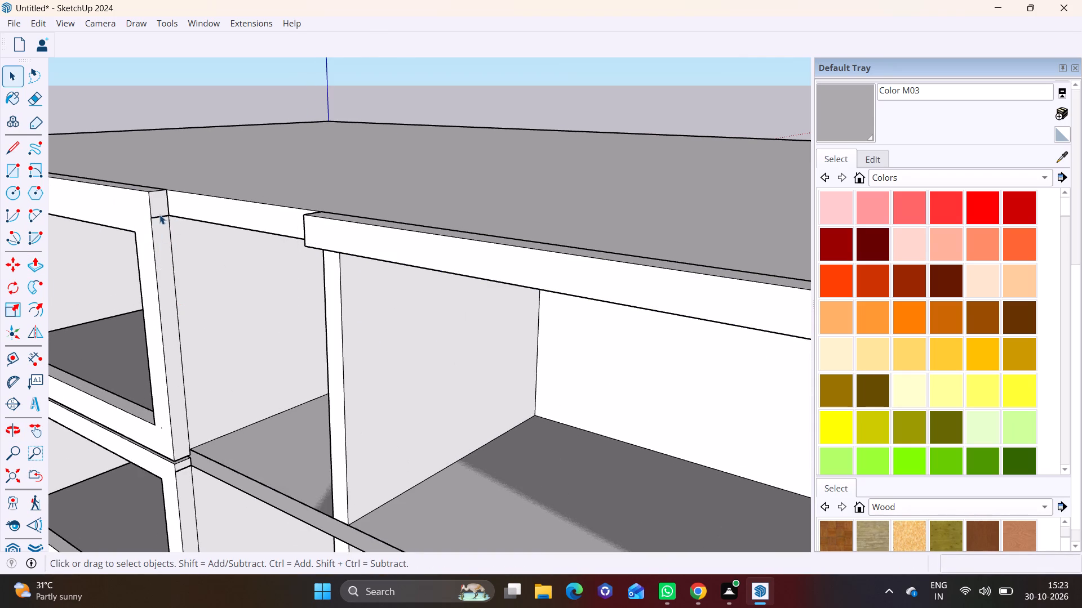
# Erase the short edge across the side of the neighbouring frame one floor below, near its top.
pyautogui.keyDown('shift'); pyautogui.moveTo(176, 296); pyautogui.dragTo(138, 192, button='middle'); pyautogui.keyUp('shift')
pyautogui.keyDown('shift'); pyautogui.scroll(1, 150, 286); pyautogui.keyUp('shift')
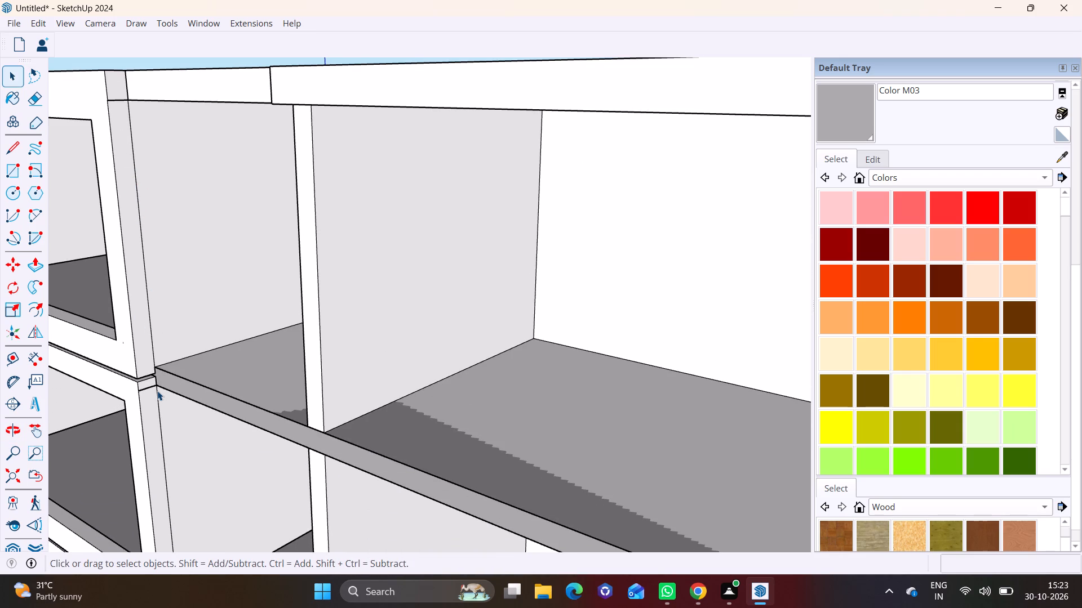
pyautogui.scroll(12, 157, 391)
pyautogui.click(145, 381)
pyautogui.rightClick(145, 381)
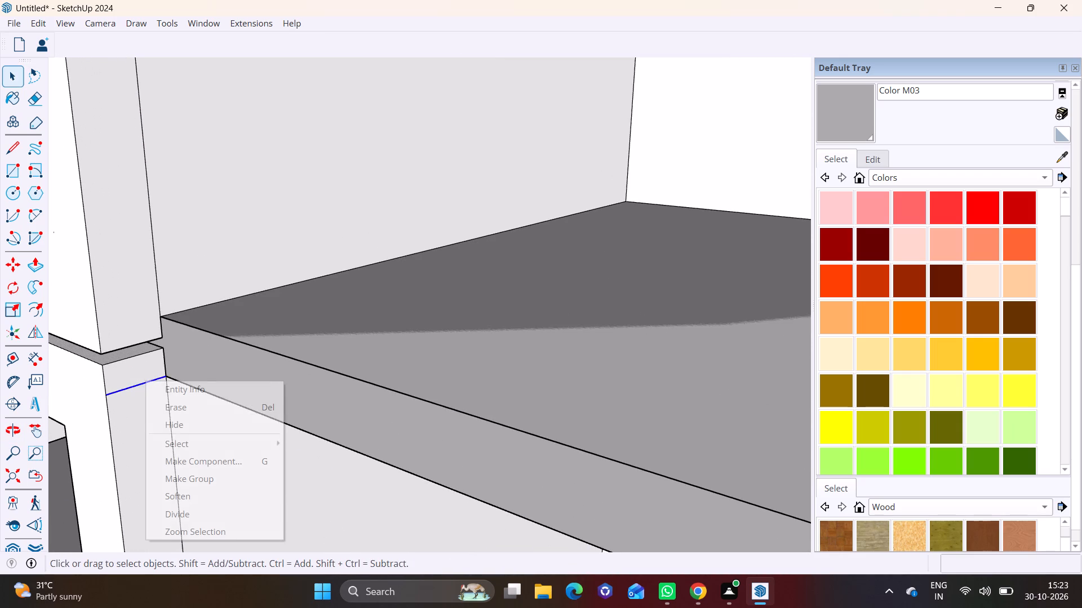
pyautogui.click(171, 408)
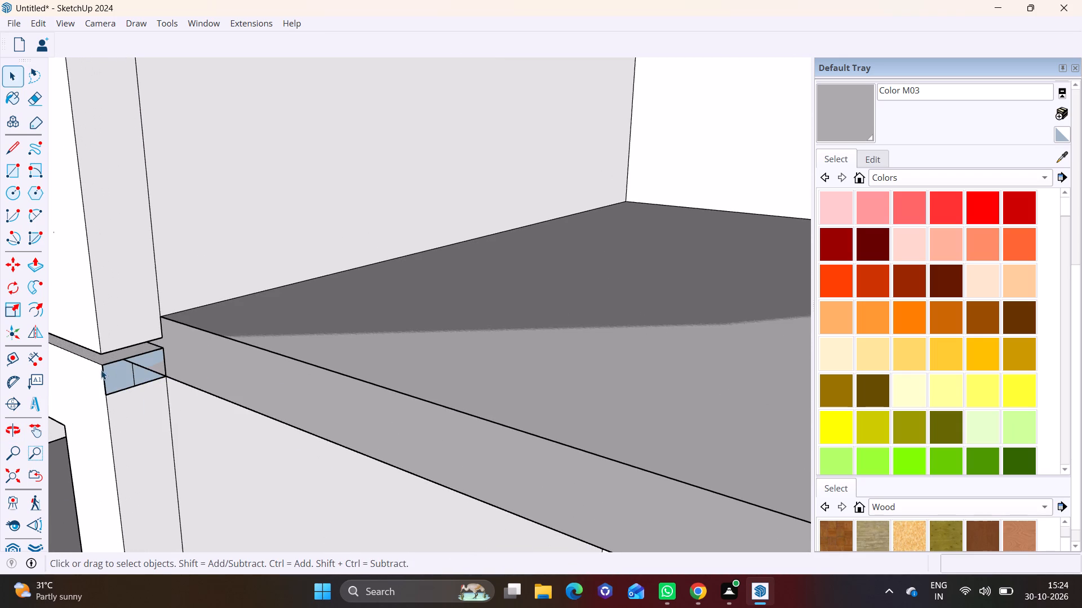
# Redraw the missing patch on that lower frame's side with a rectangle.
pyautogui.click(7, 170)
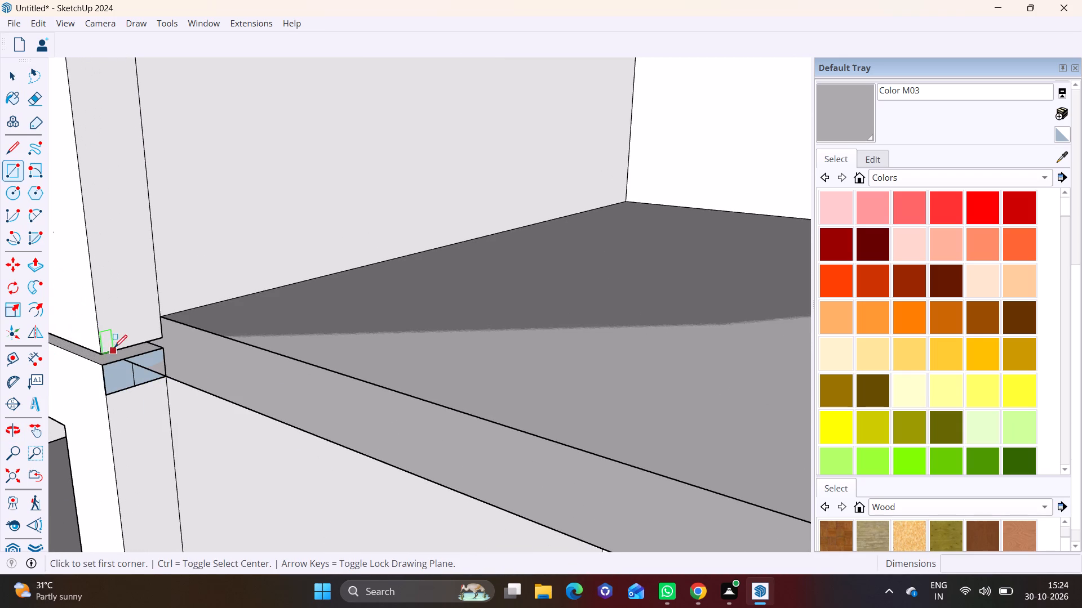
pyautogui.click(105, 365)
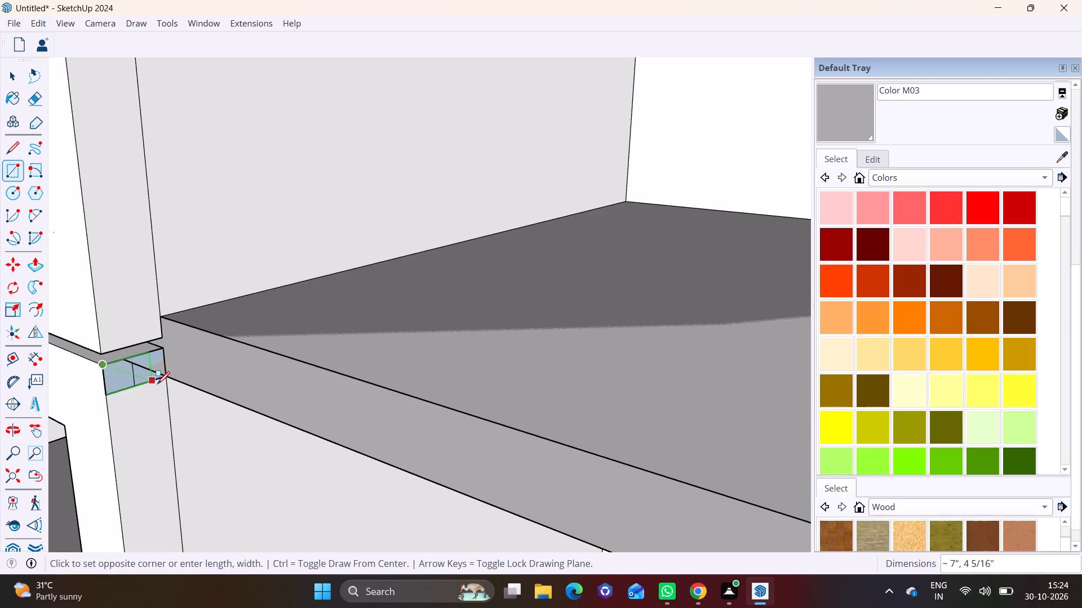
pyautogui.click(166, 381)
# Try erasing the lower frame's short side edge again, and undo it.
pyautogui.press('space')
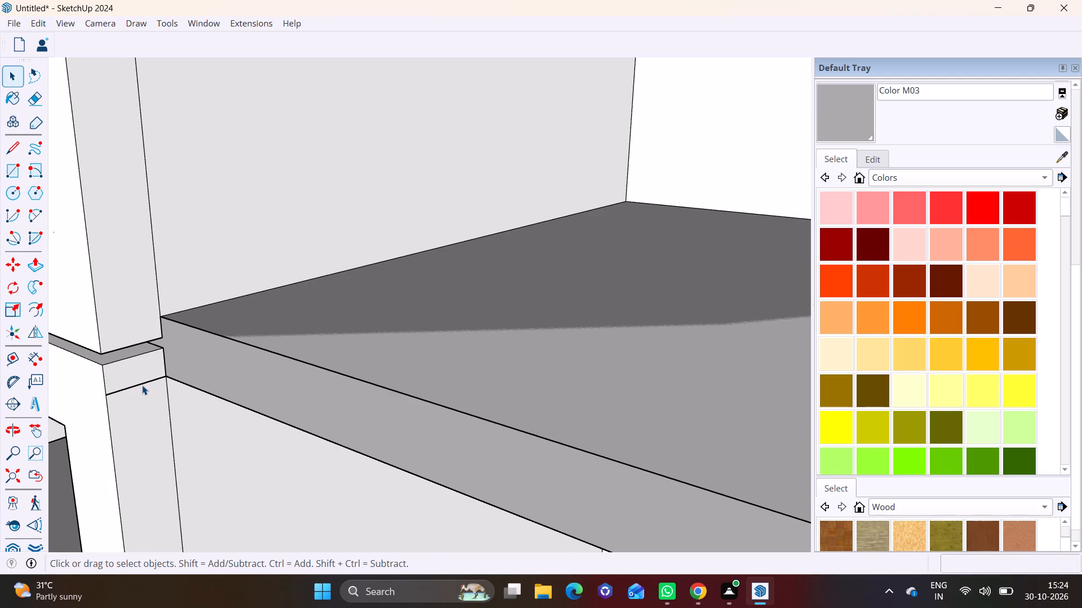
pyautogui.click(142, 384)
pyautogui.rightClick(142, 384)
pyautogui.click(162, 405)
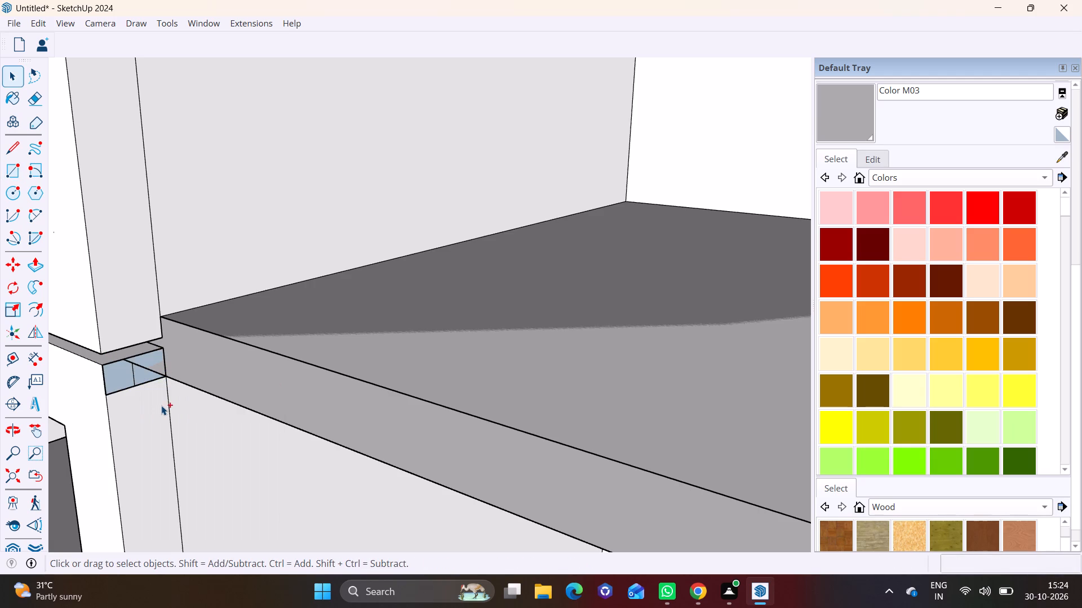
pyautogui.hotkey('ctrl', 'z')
# Push/pull the underside of the projecting beam's end nearest the neighbouring frame down about 10' 3 7/16" onto the floor slab's front, forming a post.
pyautogui.scroll(-14, 161, 405)
pyautogui.keyDown('shift'); pyautogui.moveTo(248, 310); pyautogui.dragTo(240, 384, button='middle'); pyautogui.keyUp('shift')
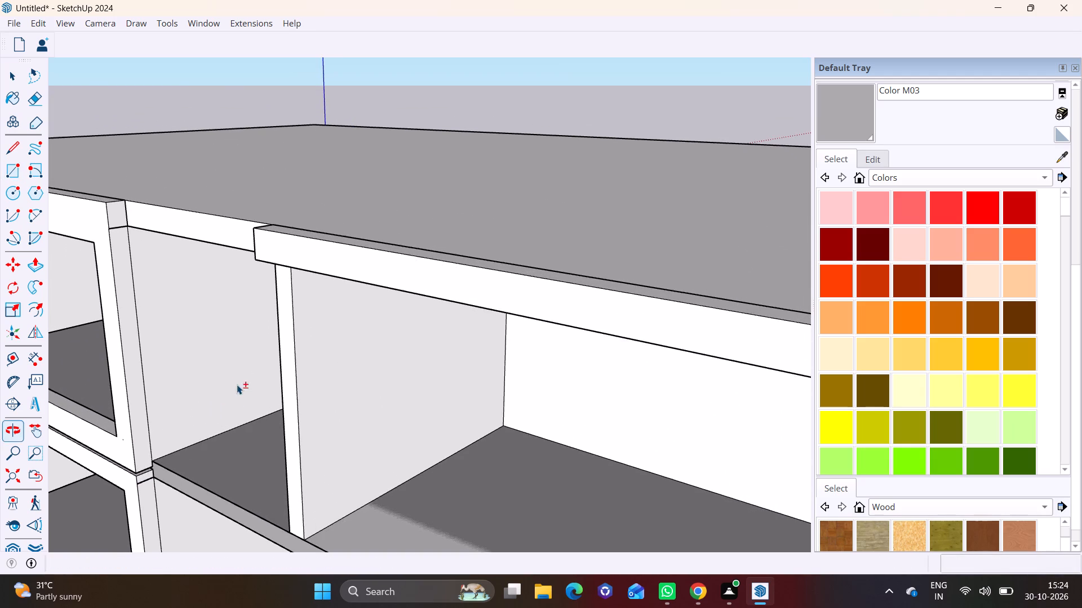
pyautogui.moveTo(346, 327); pyautogui.dragTo(438, 203, button='middle')
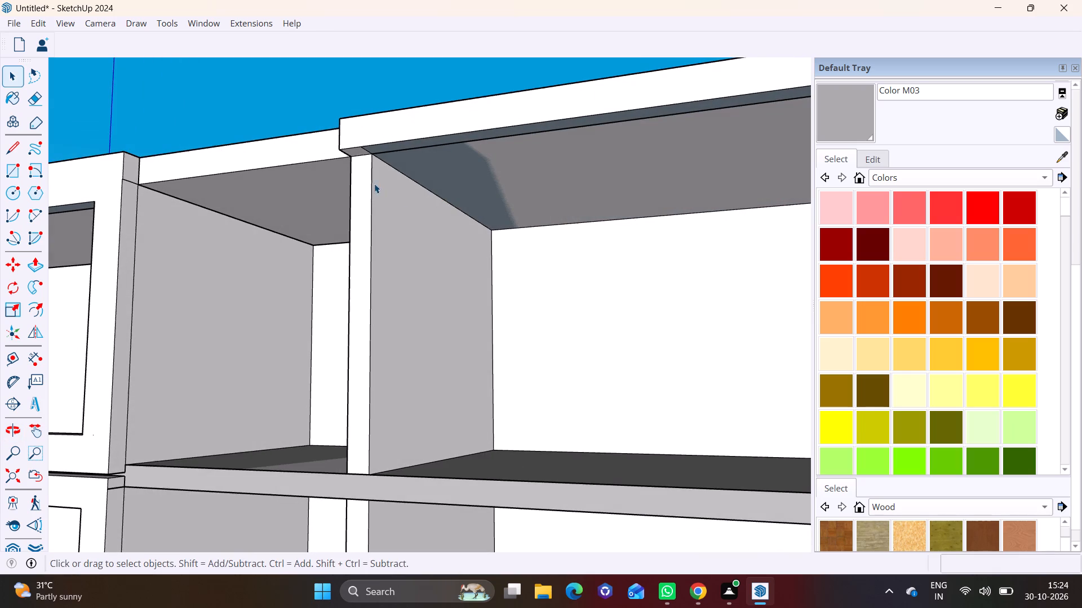
pyautogui.scroll(7, 380, 180)
pyautogui.click(342, 131)
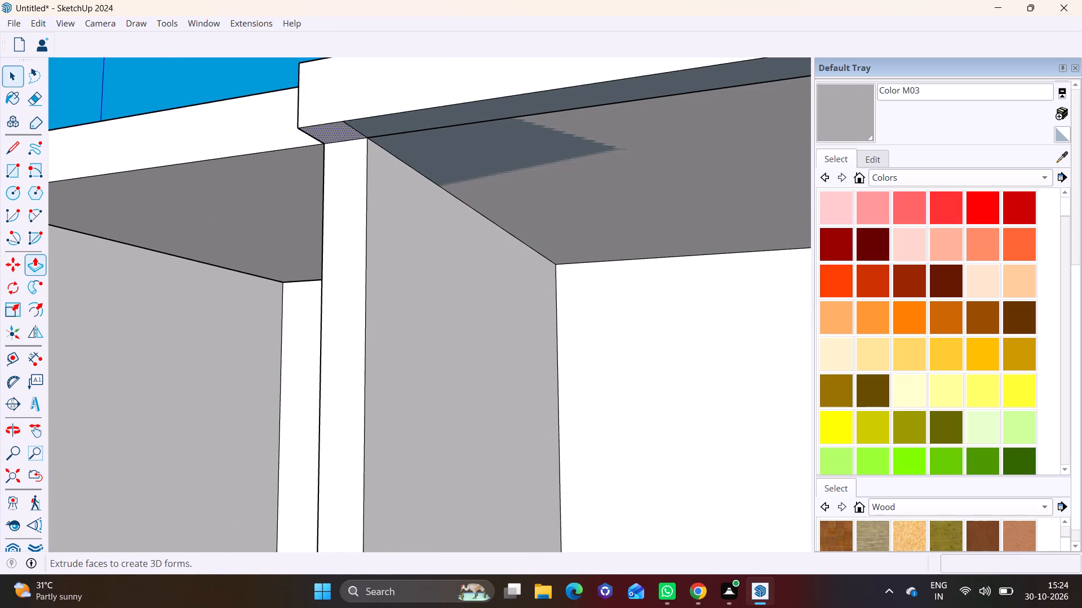
pyautogui.click(35, 268)
pyautogui.click(324, 130)
pyautogui.scroll(-7, 326, 338)
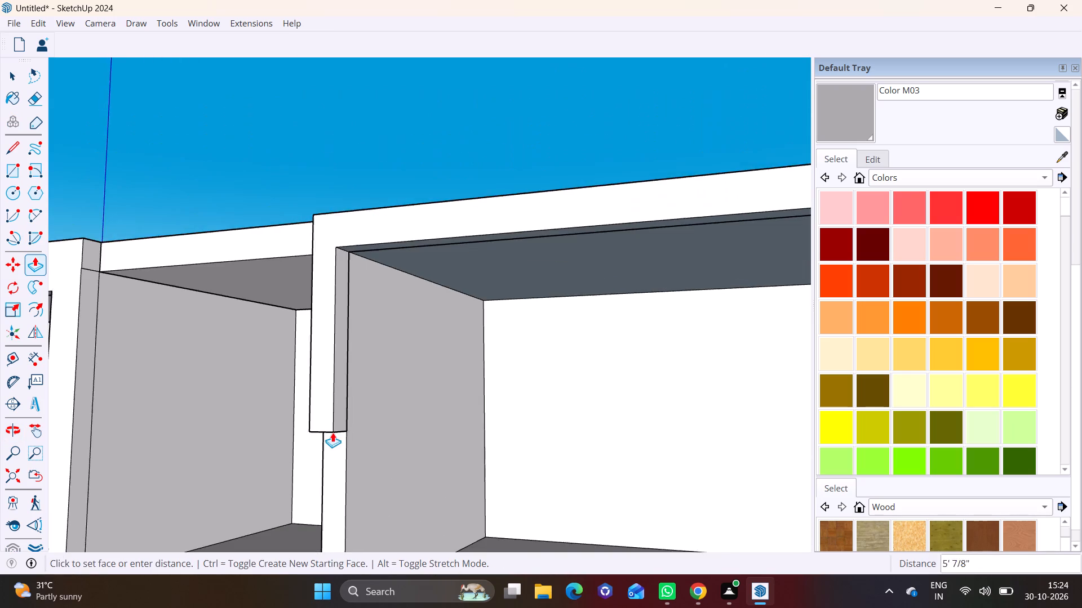
pyautogui.moveTo(332, 432); pyautogui.dragTo(352, 282, button='middle')
pyautogui.scroll(4, 345, 441)
pyautogui.keyDown('shift'); pyautogui.moveTo(345, 447); pyautogui.dragTo(354, 354, button='middle'); pyautogui.keyUp('shift')
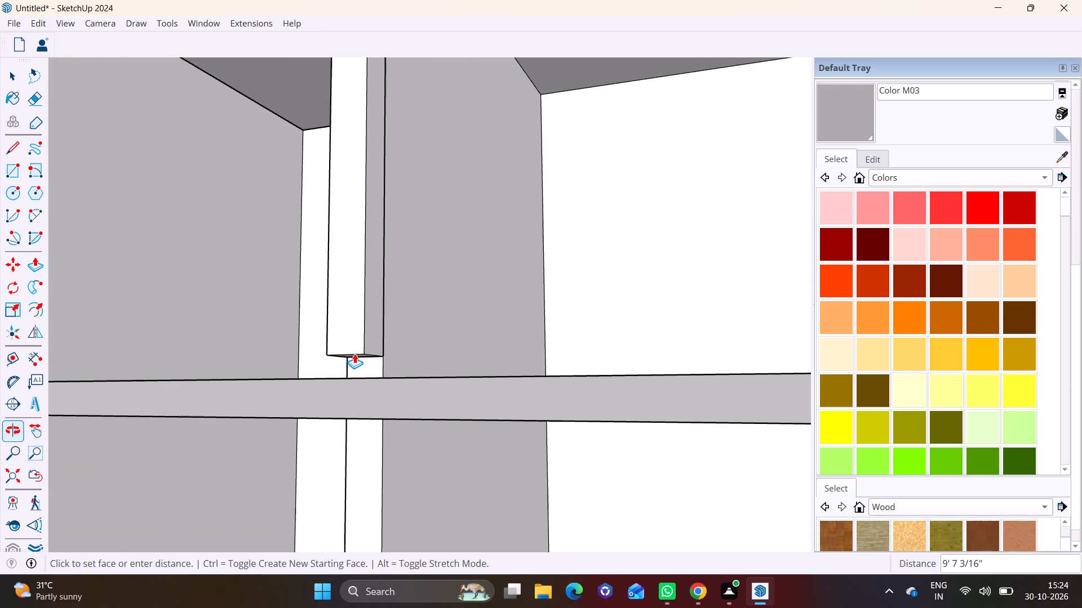
pyautogui.click(353, 394)
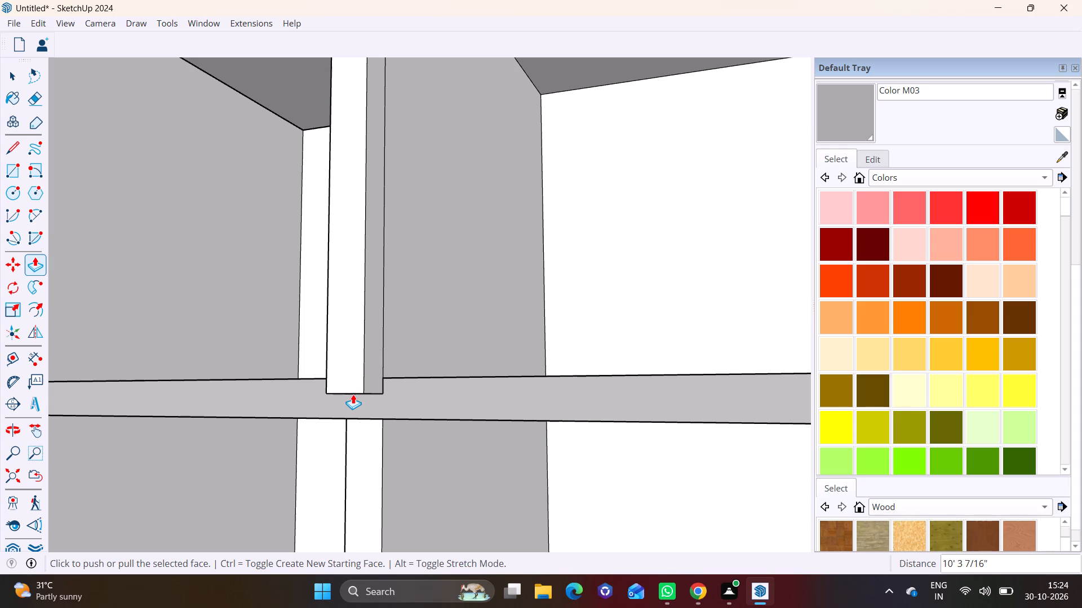
# Push/pull the underside of the projecting beam's far end down about 10' 3 3/4" onto the floor slab's front, forming the second post.
pyautogui.scroll(-3, 354, 391)
pyautogui.keyDown('shift'); pyautogui.moveTo(445, 319); pyautogui.dragTo(192, 446, button='middle'); pyautogui.keyUp('shift')
pyautogui.scroll(-3, 475, 330)
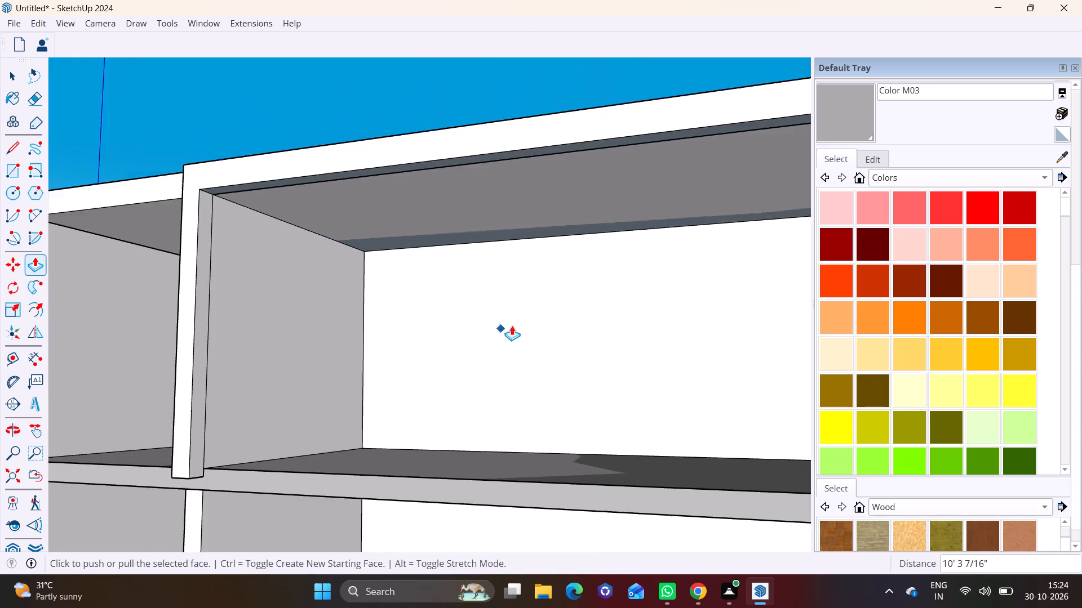
pyautogui.scroll(-4, 512, 325)
pyautogui.keyDown('shift'); pyautogui.moveTo(590, 293); pyautogui.dragTo(350, 290, button='middle'); pyautogui.keyUp('shift')
pyautogui.scroll(9, 397, 244)
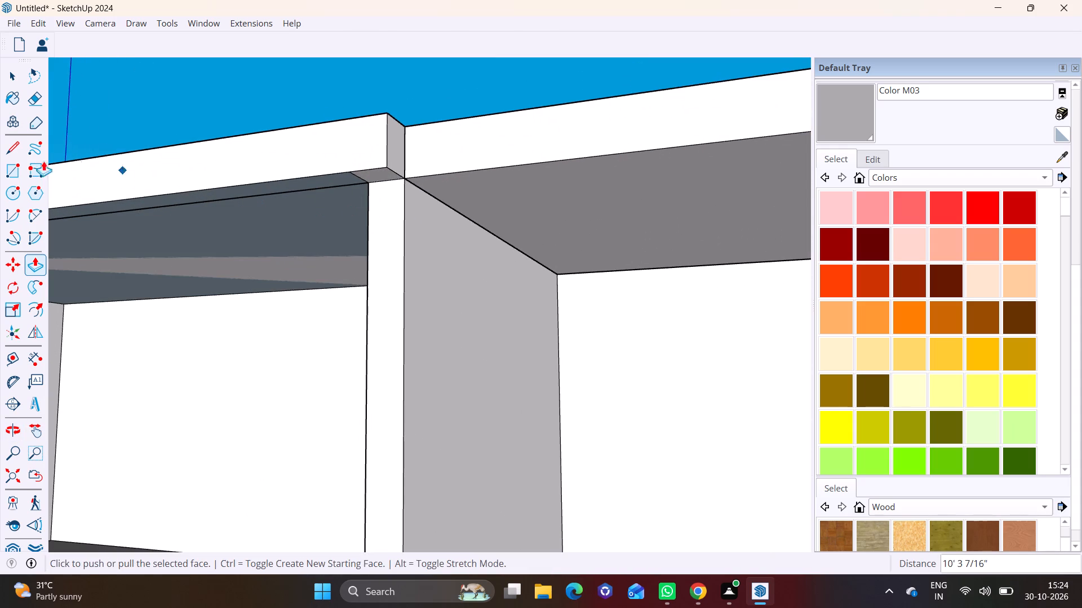
pyautogui.click(5, 73)
pyautogui.click(375, 174)
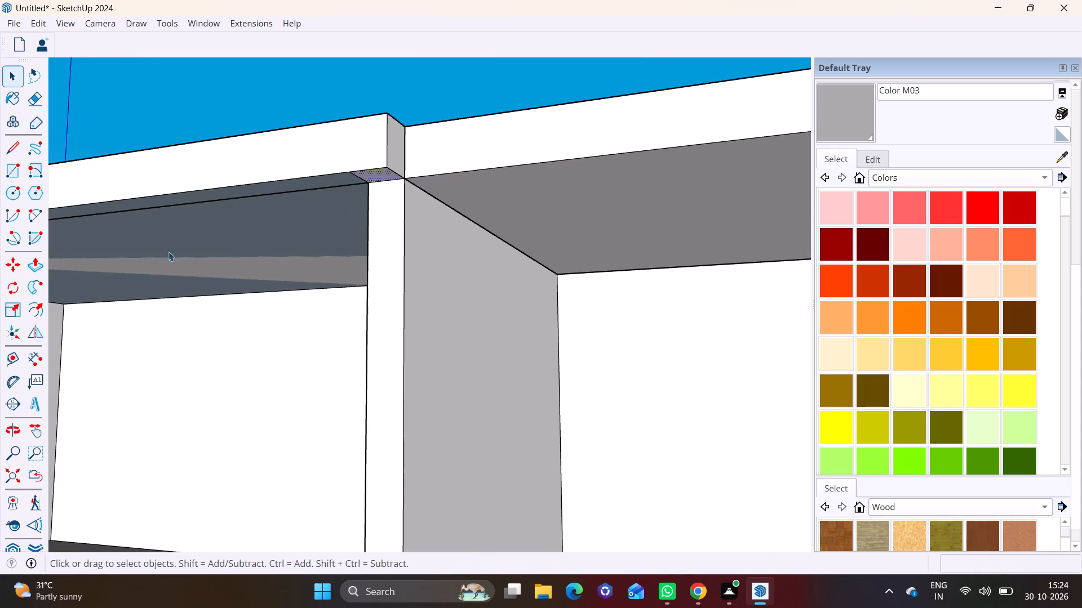
pyautogui.click(34, 262)
pyautogui.click(384, 173)
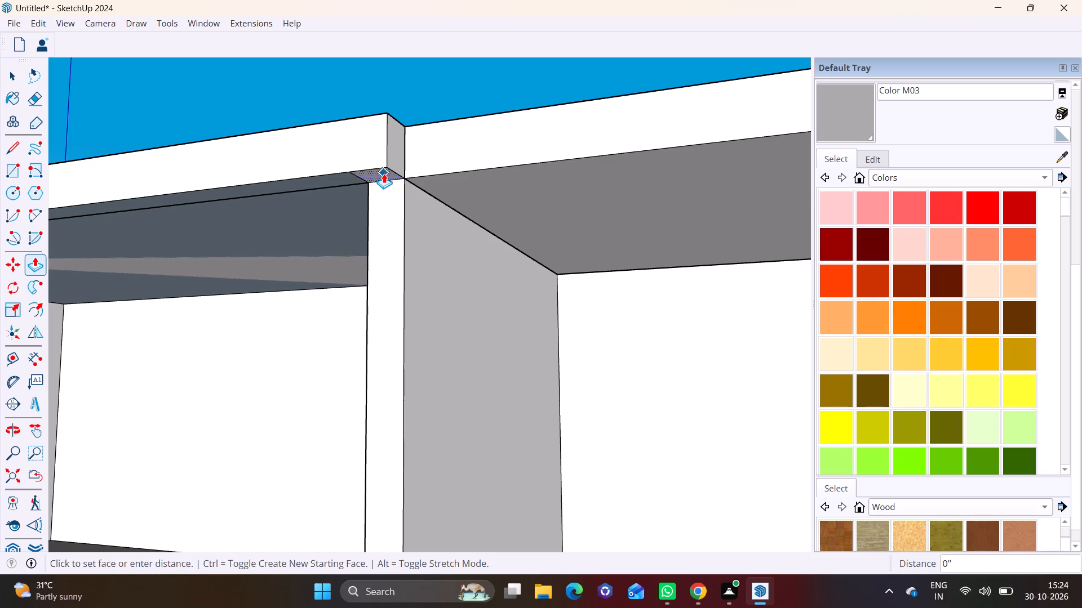
pyautogui.scroll(-8, 371, 378)
pyautogui.keyDown('shift'); pyautogui.moveTo(356, 468); pyautogui.dragTo(431, 255, button='middle'); pyautogui.keyUp('shift')
pyautogui.scroll(4, 428, 274)
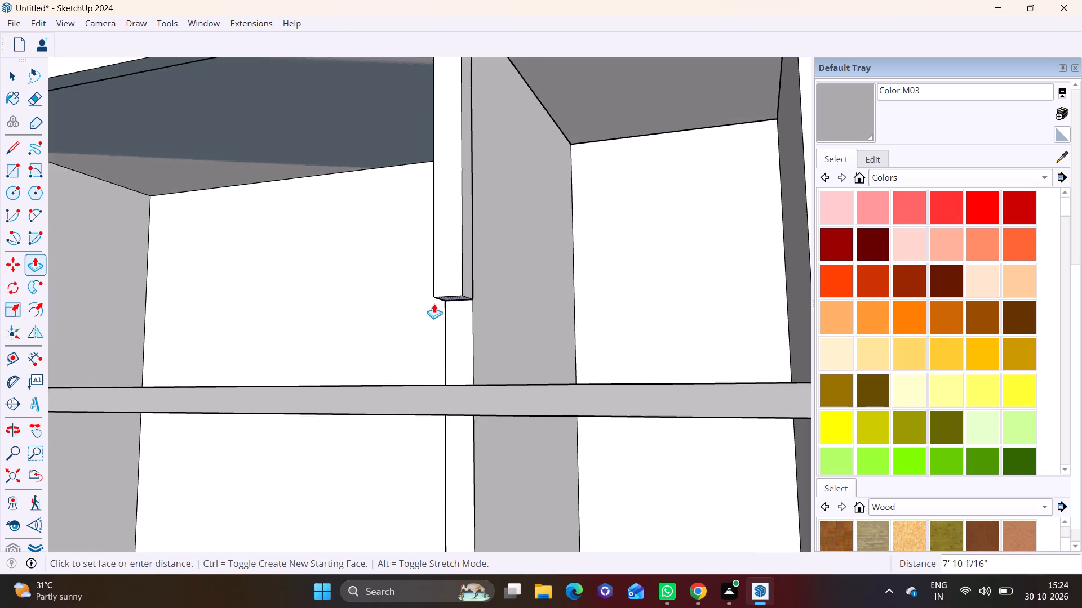
pyautogui.scroll(2, 434, 303)
pyautogui.click(436, 433)
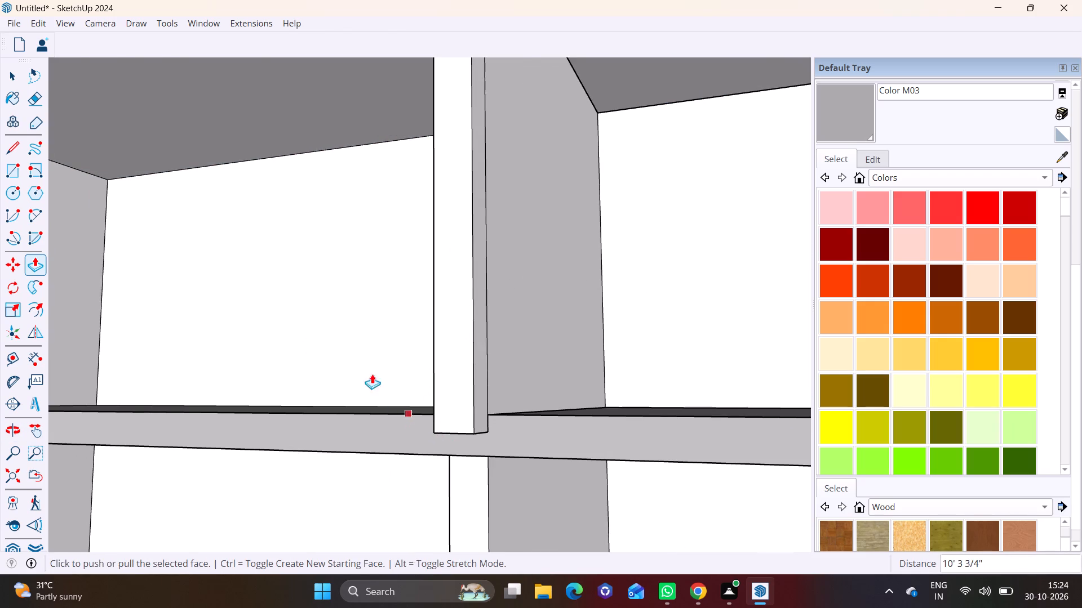
# Draw a line about 9 1/4" long across the inner side of the post nearest the neighbouring frame, just above its foot.
pyautogui.scroll(-2, 286, 323)
pyautogui.keyDown('shift'); pyautogui.moveTo(155, 281); pyautogui.dragTo(400, 266, button='middle'); pyautogui.keyUp('shift')
pyautogui.moveTo(285, 297); pyautogui.dragTo(153, 322, button='middle')
pyautogui.scroll(3, 147, 313)
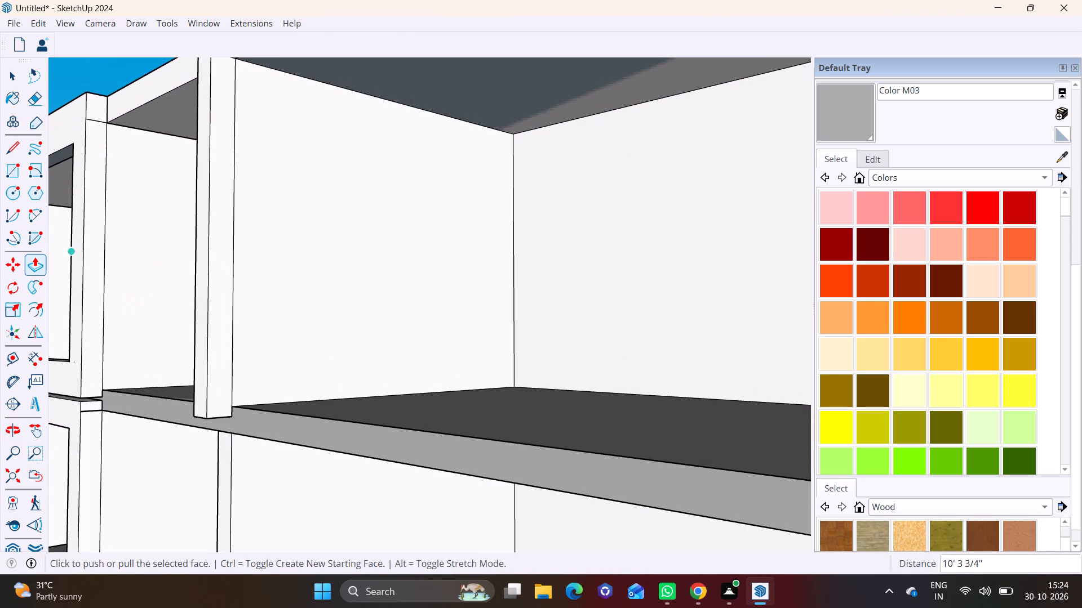
pyautogui.click(10, 153)
pyautogui.scroll(7, 266, 415)
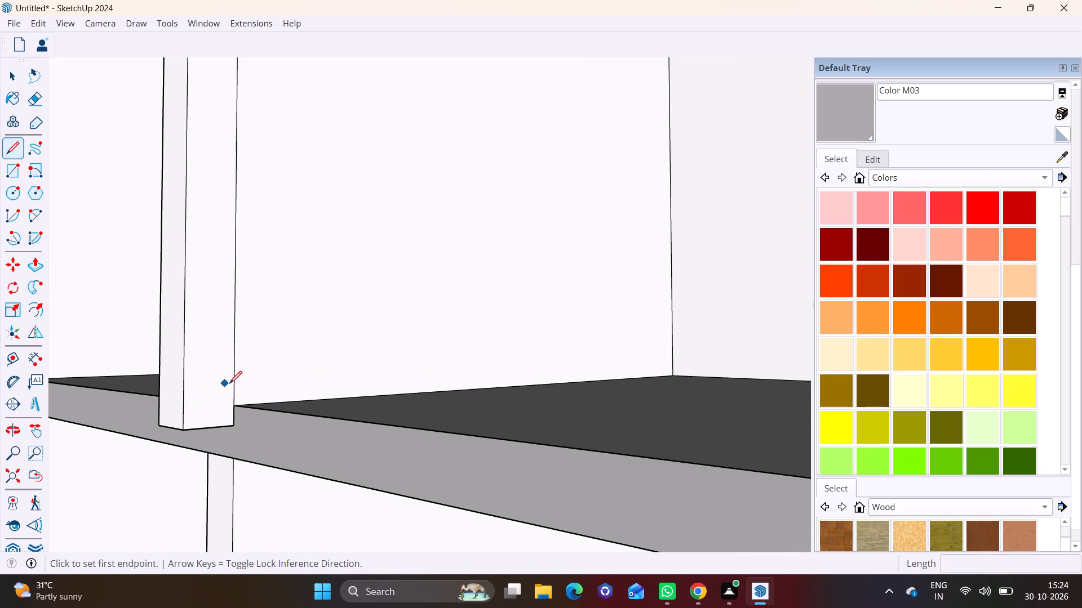
pyautogui.click(233, 388)
pyautogui.click(177, 391)
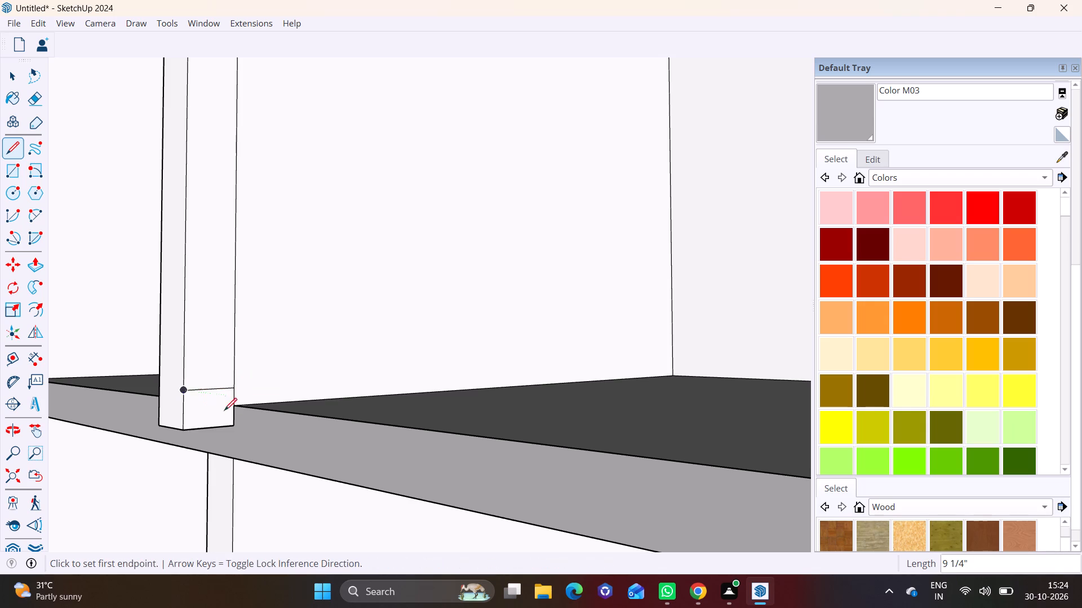
# Push/pull the patch at that post's foot about 20' 11 9/16" across to the opposite post, forming the frame's bottom rail.
pyautogui.click(2, 74)
pyautogui.click(216, 409)
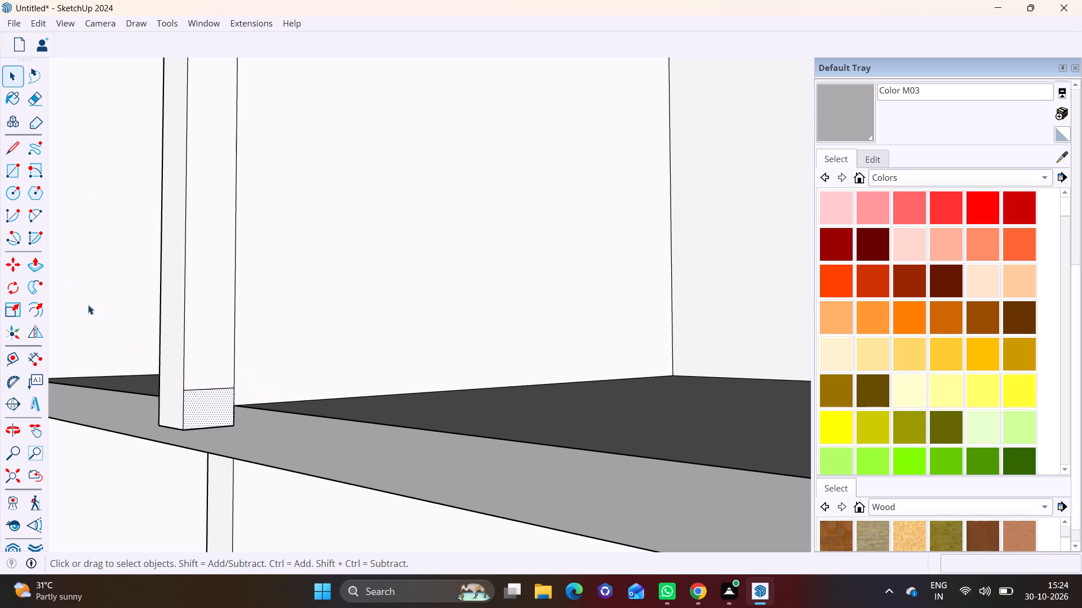
pyautogui.click(37, 261)
pyautogui.click(209, 409)
pyautogui.scroll(-5, 450, 415)
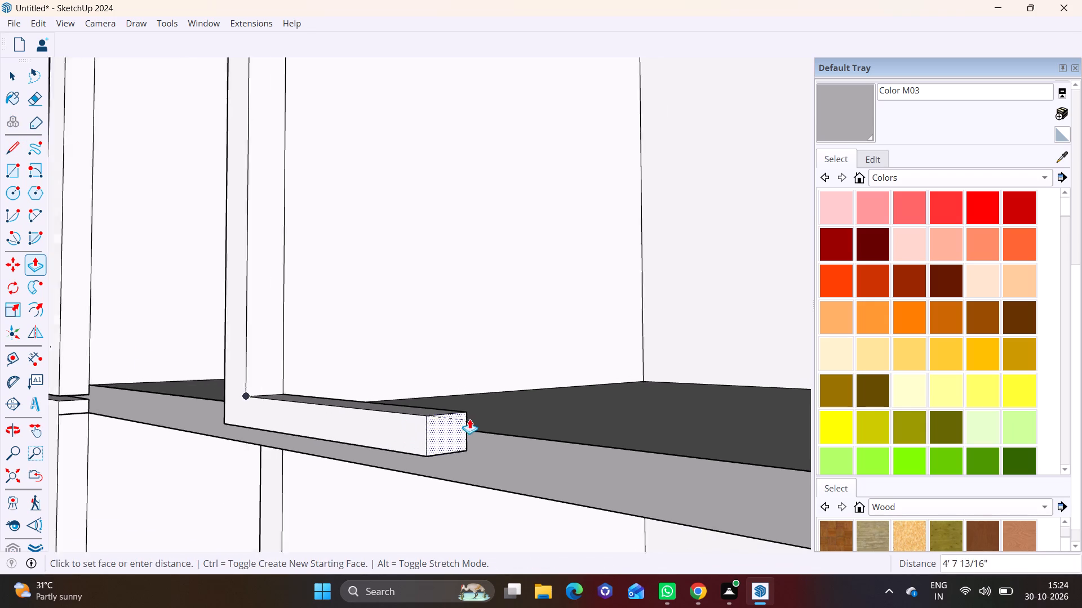
pyautogui.scroll(-4, 469, 419)
pyautogui.keyDown('shift'); pyautogui.moveTo(580, 433); pyautogui.dragTo(219, 329, button='middle'); pyautogui.keyUp('shift')
pyautogui.scroll(-5, 482, 350)
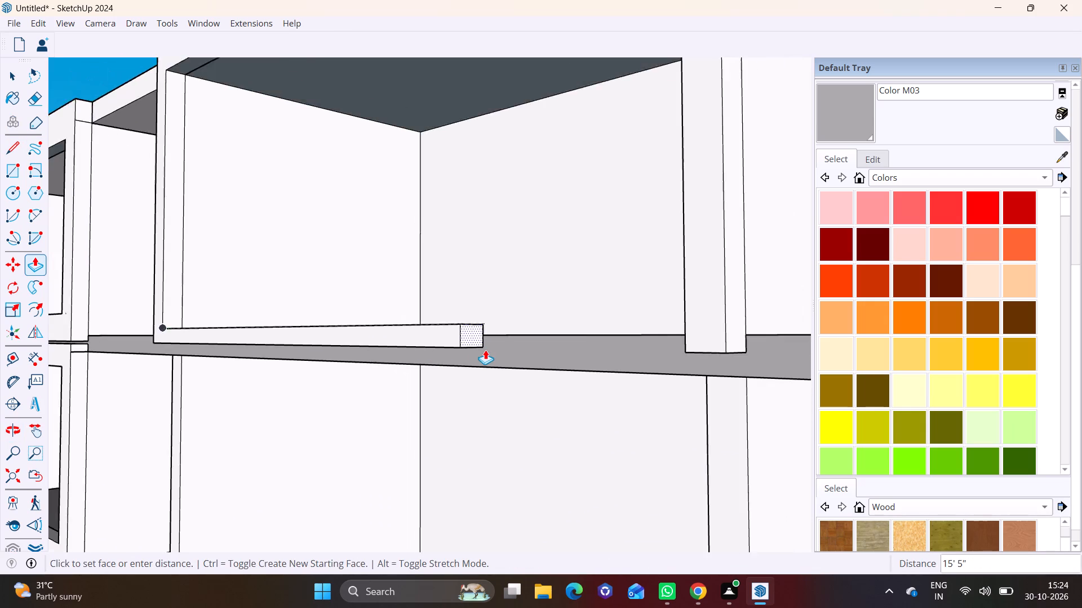
pyautogui.scroll(-3, 485, 350)
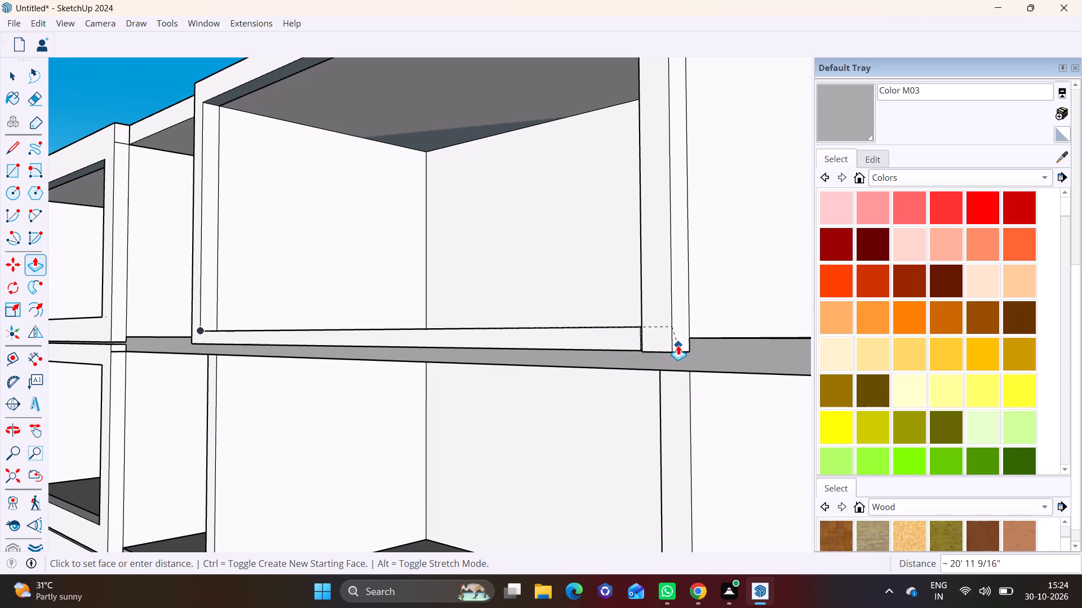
pyautogui.click(678, 345)
# Push/pull the narrow strip between the bottom rail's end and the far post about 7/16" to close the joint.
pyautogui.scroll(11, 649, 333)
pyautogui.moveTo(638, 339); pyautogui.dragTo(617, 222, button='middle')
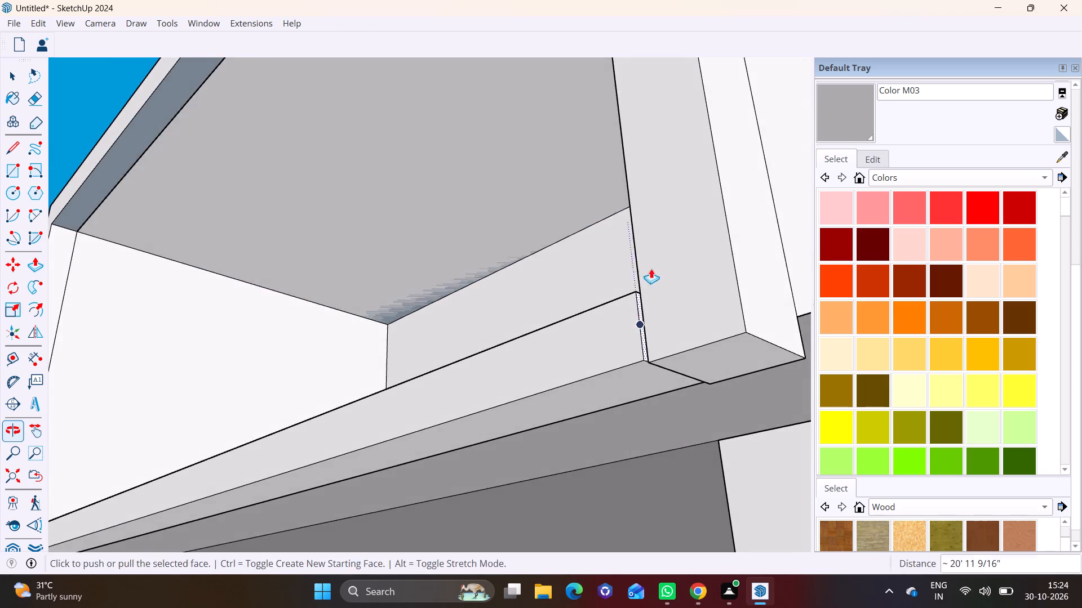
pyautogui.scroll(1, 683, 298)
pyautogui.moveTo(672, 296); pyautogui.dragTo(729, 289, button='middle')
pyautogui.scroll(6, 590, 372)
pyautogui.click(662, 339)
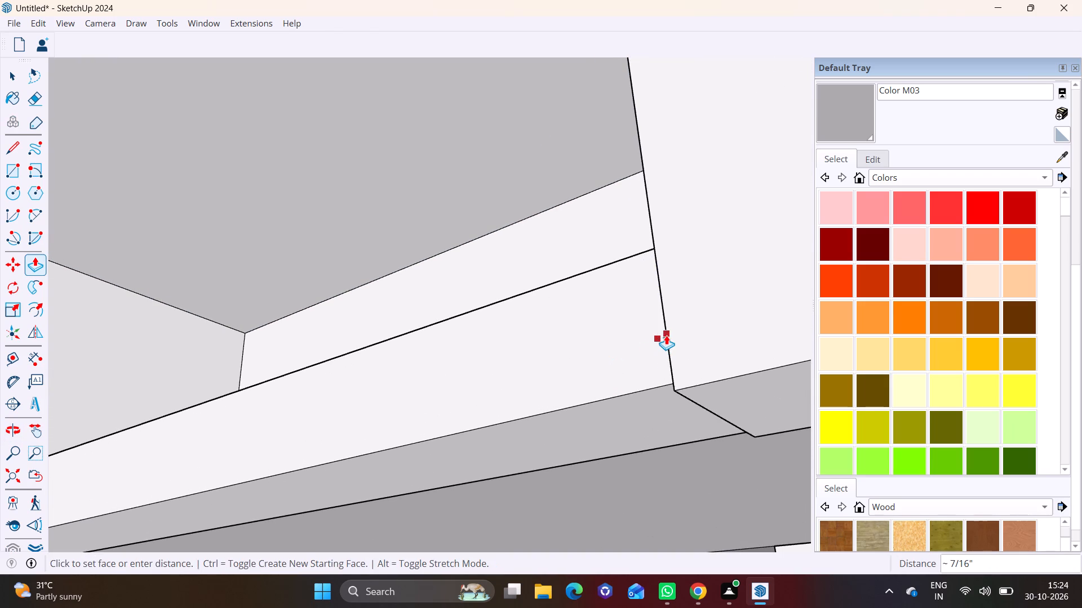
pyautogui.click(666, 335)
# Push/pull the far post's underside about 5/16" so it lies flush with the bottom rail's underside.
pyautogui.scroll(-4, 687, 386)
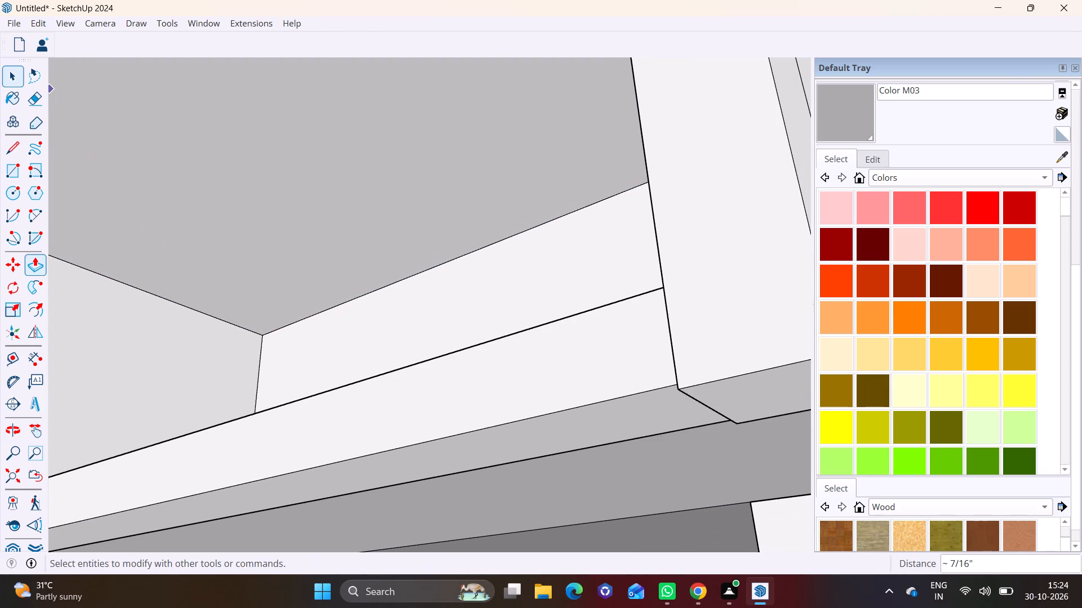
pyautogui.click(9, 68)
pyautogui.click(735, 394)
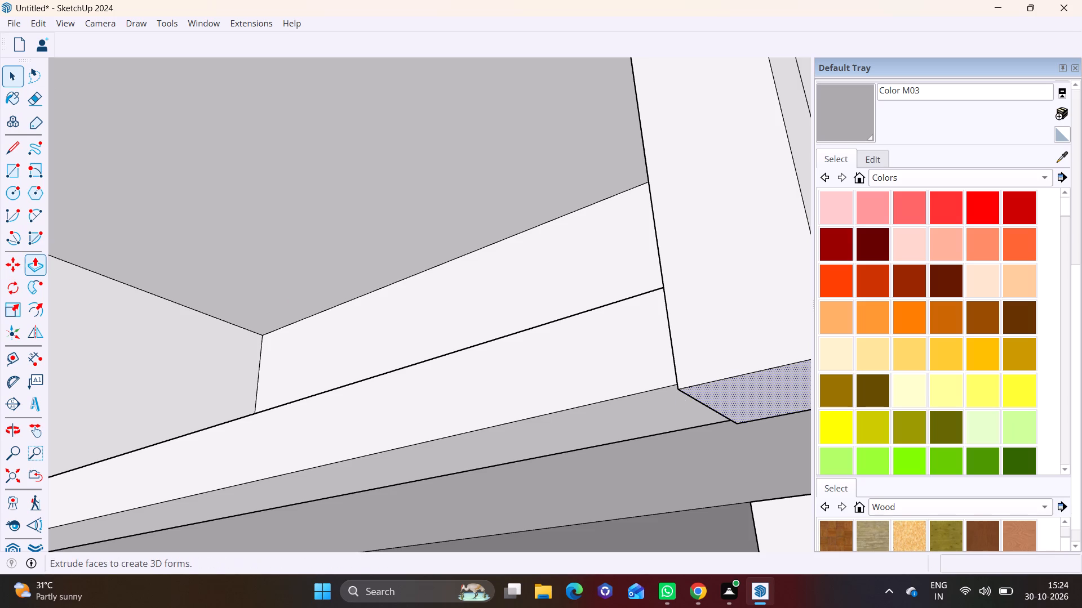
pyautogui.click(30, 265)
pyautogui.click(719, 391)
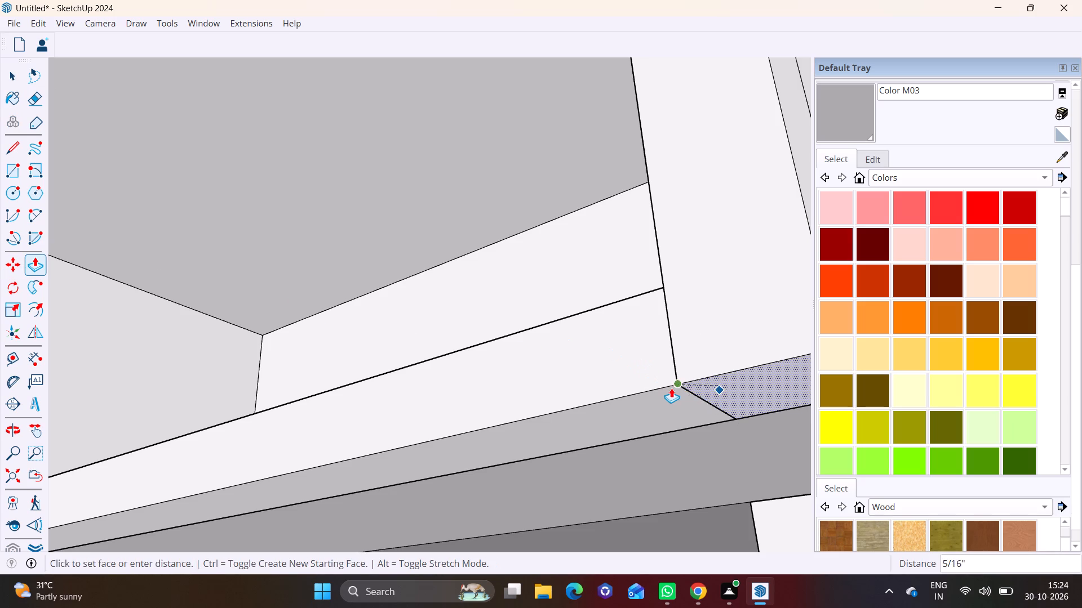
pyautogui.click(671, 388)
pyautogui.scroll(-3, 671, 372)
# Erase the leftover edges between the bottom rail and the far post, on the front face and the underside.
pyautogui.press('space')
pyautogui.press('space')
pyautogui.press('space')
pyautogui.press('space')
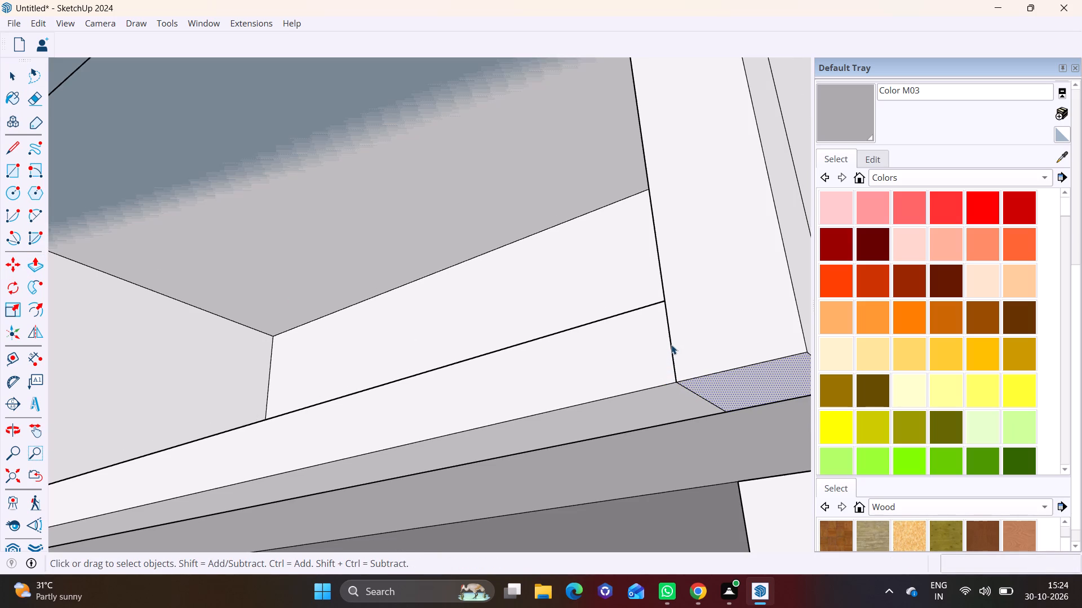
pyautogui.press('space')
pyautogui.click(671, 345)
pyautogui.rightClick(671, 345)
pyautogui.click(686, 370)
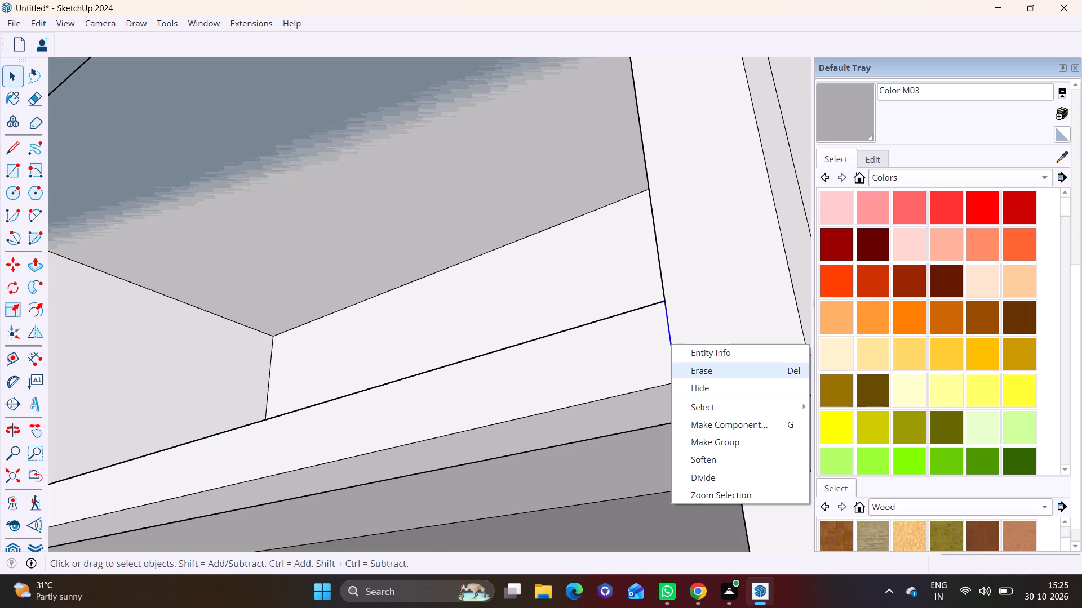
pyautogui.click(693, 394)
pyautogui.rightClick(693, 393)
pyautogui.click(716, 415)
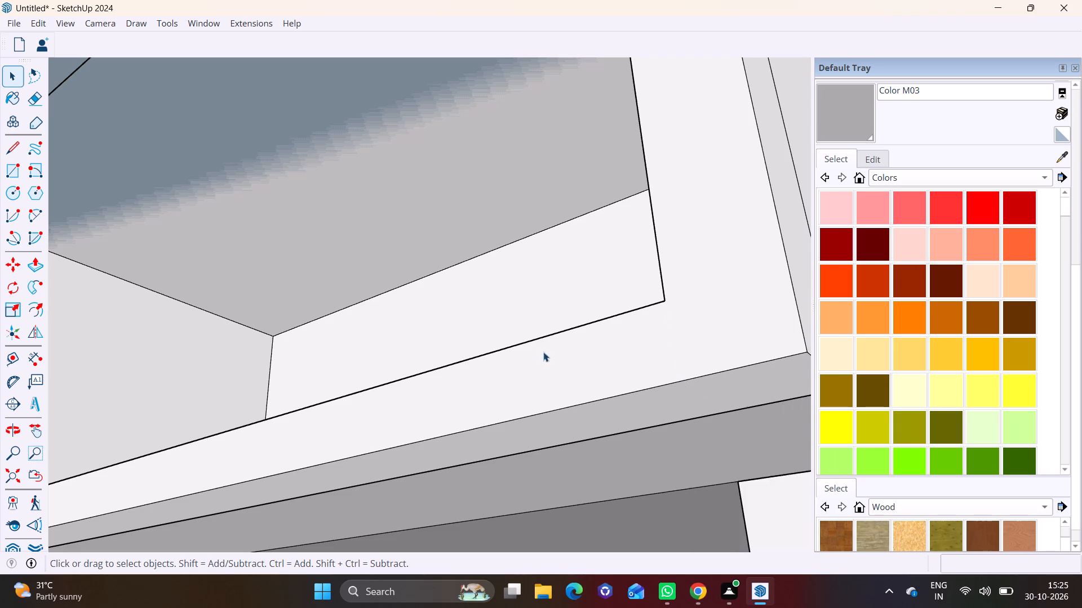
# Push/pull the inner side of the post nearest the neighbouring frame about 4 11/16" into the opening.
pyautogui.scroll(-7, 535, 347)
pyautogui.keyDown('shift'); pyautogui.moveTo(329, 350); pyautogui.dragTo(482, 339, button='middle'); pyautogui.keyUp('shift')
pyautogui.moveTo(400, 355); pyautogui.dragTo(573, 473, button='middle')
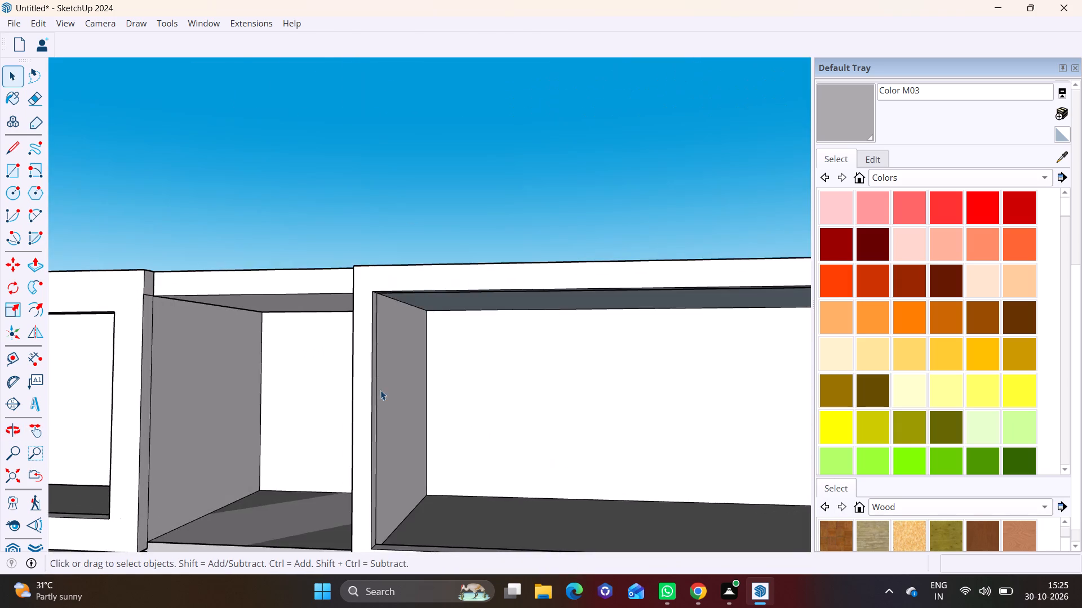
pyautogui.scroll(3, 370, 382)
pyautogui.keyDown('shift'); pyautogui.moveTo(359, 374); pyautogui.dragTo(236, 289, button='middle'); pyautogui.keyUp('shift')
pyautogui.keyDown('shift'); pyautogui.scroll(1, 359, 374); pyautogui.keyUp('shift')
pyautogui.moveTo(270, 321); pyautogui.dragTo(231, 321, button='middle')
pyautogui.scroll(3, 222, 324)
pyautogui.click(222, 325)
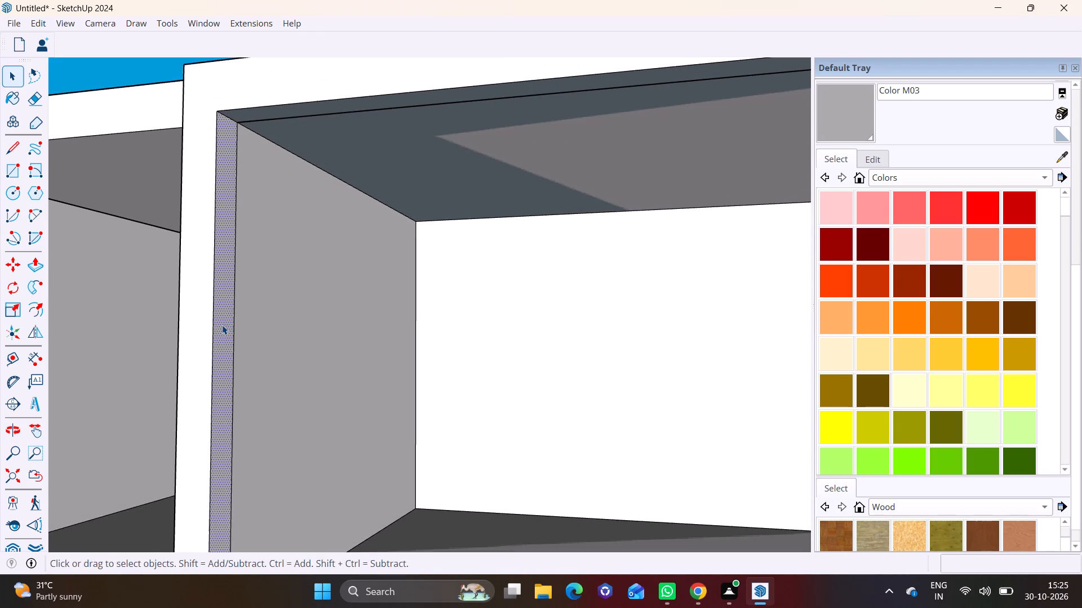
pyautogui.click(33, 260)
pyautogui.click(220, 257)
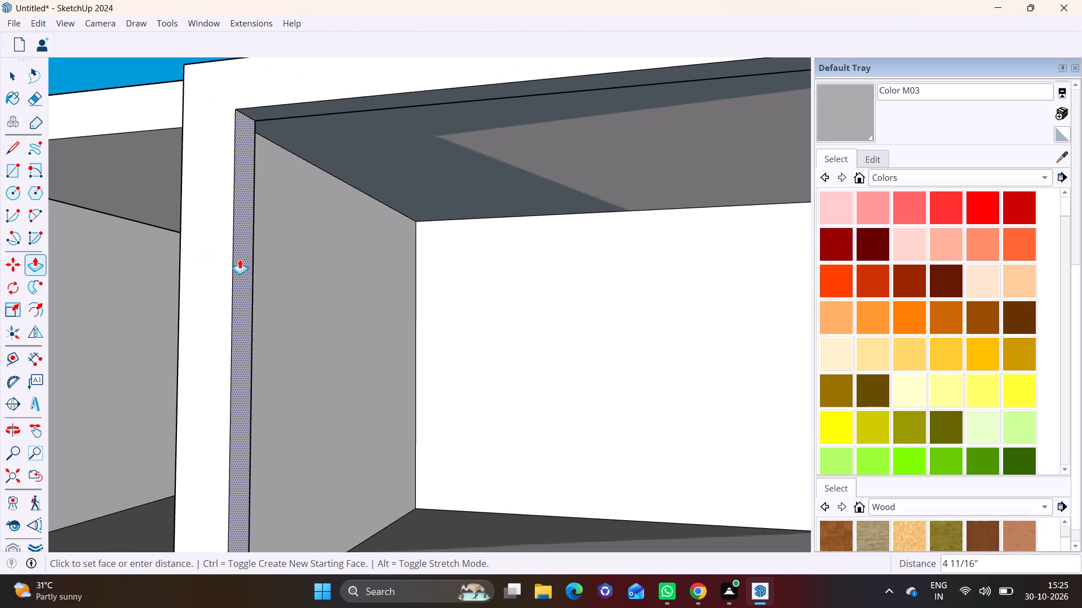
pyautogui.click(240, 259)
# Push/pull the top face of the frame's bottom rail slightly upward to thicken the rail.
pyautogui.scroll(-7, 247, 276)
pyautogui.keyDown('shift'); pyautogui.moveTo(393, 310); pyautogui.dragTo(310, 216, button='middle'); pyautogui.keyUp('shift')
pyautogui.moveTo(355, 309); pyautogui.dragTo(339, 418, button='middle')
pyautogui.scroll(5, 357, 439)
pyautogui.click(13, 150)
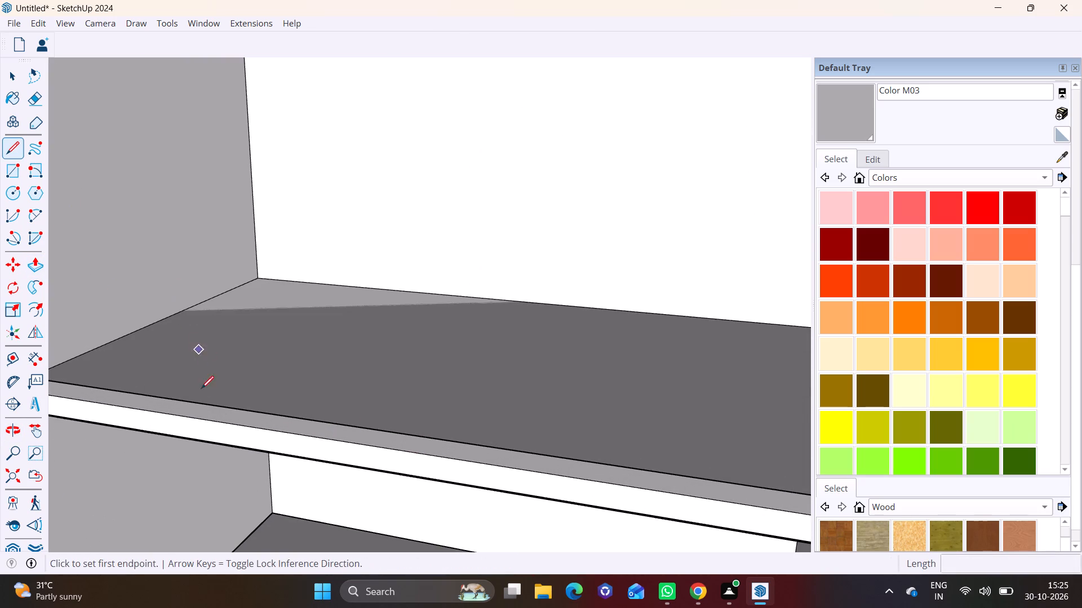
pyautogui.press('space')
pyautogui.click(201, 407)
pyautogui.click(33, 266)
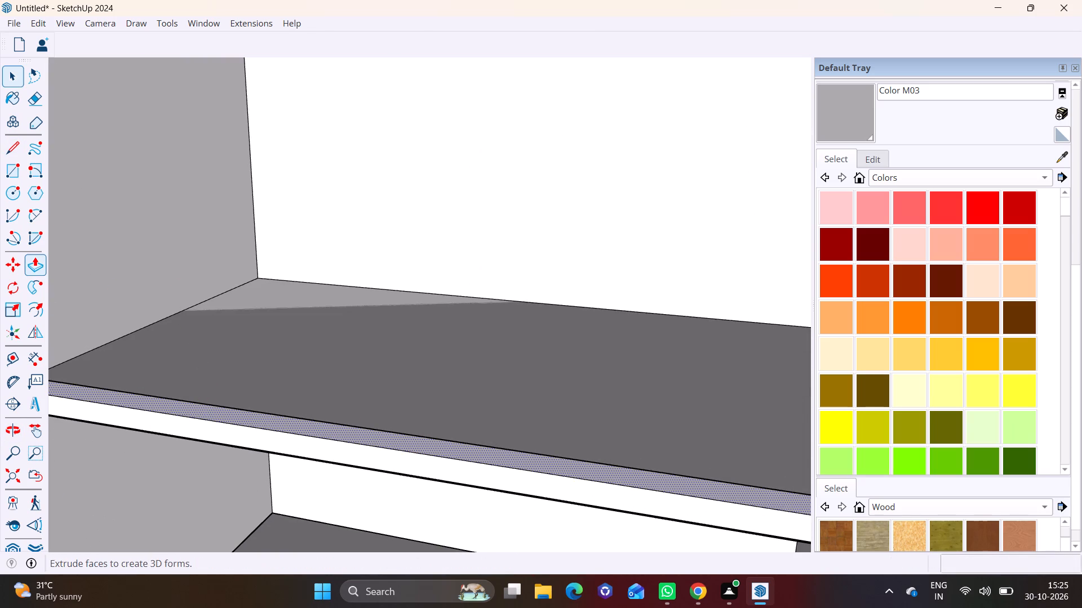
pyautogui.click(145, 397)
pyautogui.click(141, 368)
# Push/pull the inner side of the frame's far post about 9 1/16" into the opening.
pyautogui.scroll(-9, 170, 346)
pyautogui.moveTo(250, 307); pyautogui.dragTo(444, 287, button='middle')
pyautogui.keyDown('shift'); pyautogui.moveTo(484, 294); pyautogui.dragTo(258, 293, button='middle'); pyautogui.keyUp('shift')
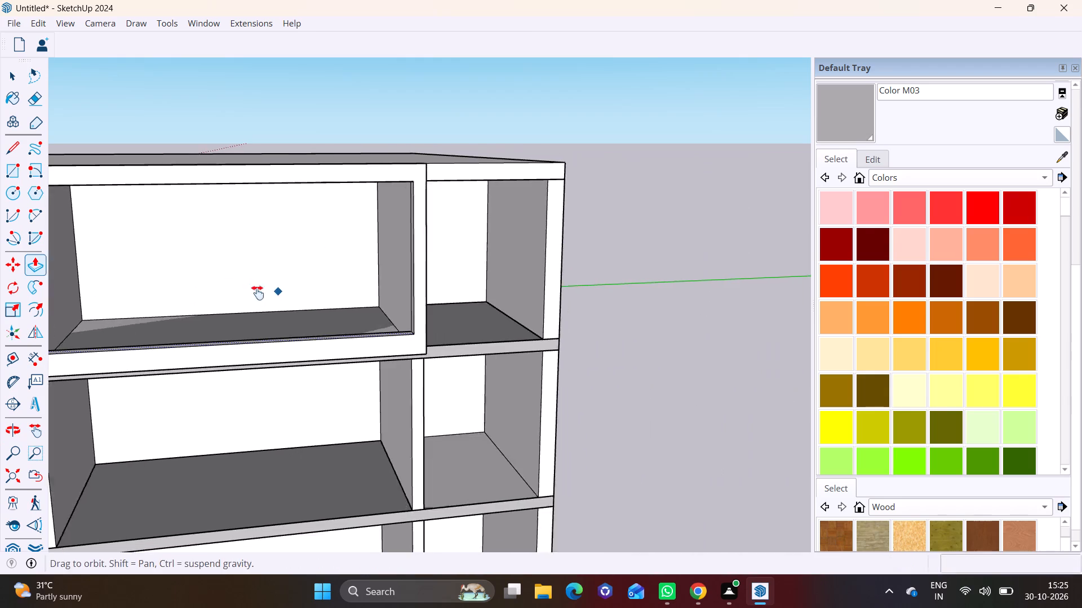
pyautogui.keyDown('shift'); pyautogui.moveTo(258, 293); pyautogui.dragTo(245, 288, button='middle'); pyautogui.keyUp('shift')
pyautogui.moveTo(325, 281); pyautogui.dragTo(382, 281, button='middle')
pyautogui.scroll(10, 445, 283)
pyautogui.moveTo(400, 276); pyautogui.dragTo(484, 275, button='middle')
pyautogui.press('space')
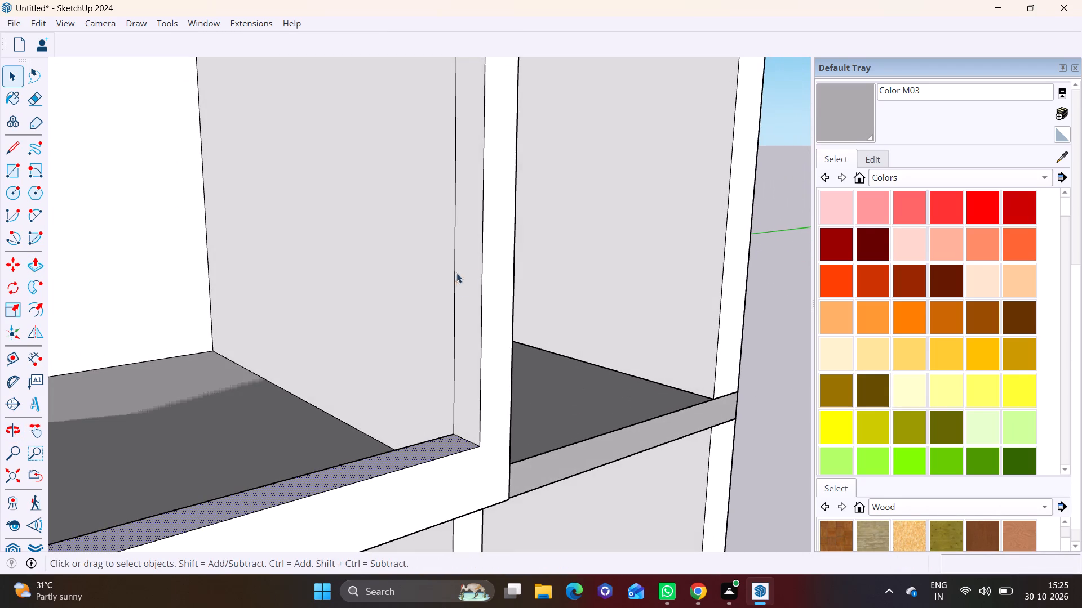
pyautogui.click(461, 269)
pyautogui.click(27, 266)
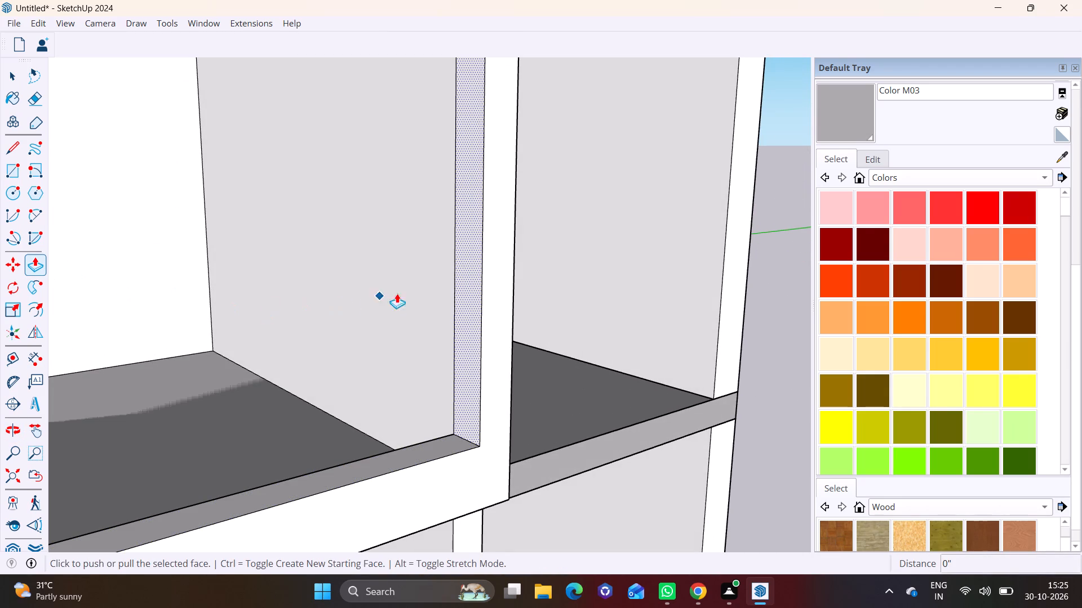
pyautogui.click(467, 289)
pyautogui.click(433, 292)
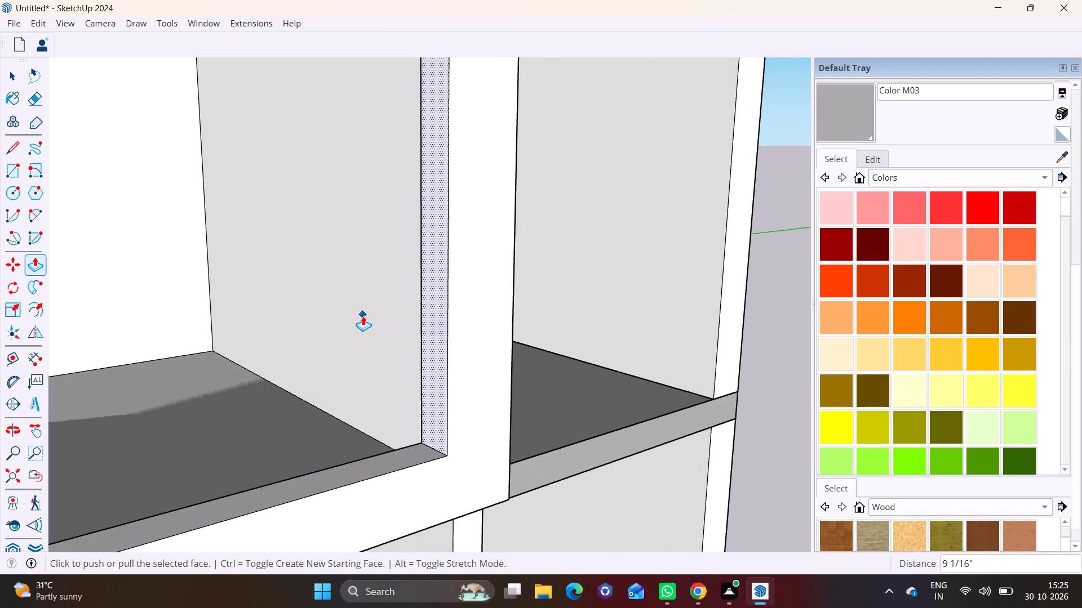
# Draw a rectangle about 3 13/16" by 22' 6" on the slab's front edge beneath the top-floor projecting frame, spanning the bay between its posts' outer sides.
pyautogui.scroll(-8, 362, 316)
pyautogui.keyDown('shift'); pyautogui.moveTo(256, 194); pyautogui.dragTo(429, 217, button='middle'); pyautogui.keyUp('shift')
pyautogui.moveTo(357, 275); pyautogui.dragTo(150, 254, button='middle')
pyautogui.scroll(-6, 198, 256)
pyautogui.keyDown('shift'); pyautogui.moveTo(230, 268); pyautogui.dragTo(512, 276, button='middle'); pyautogui.keyUp('shift')
pyautogui.scroll(-2, 380, 299)
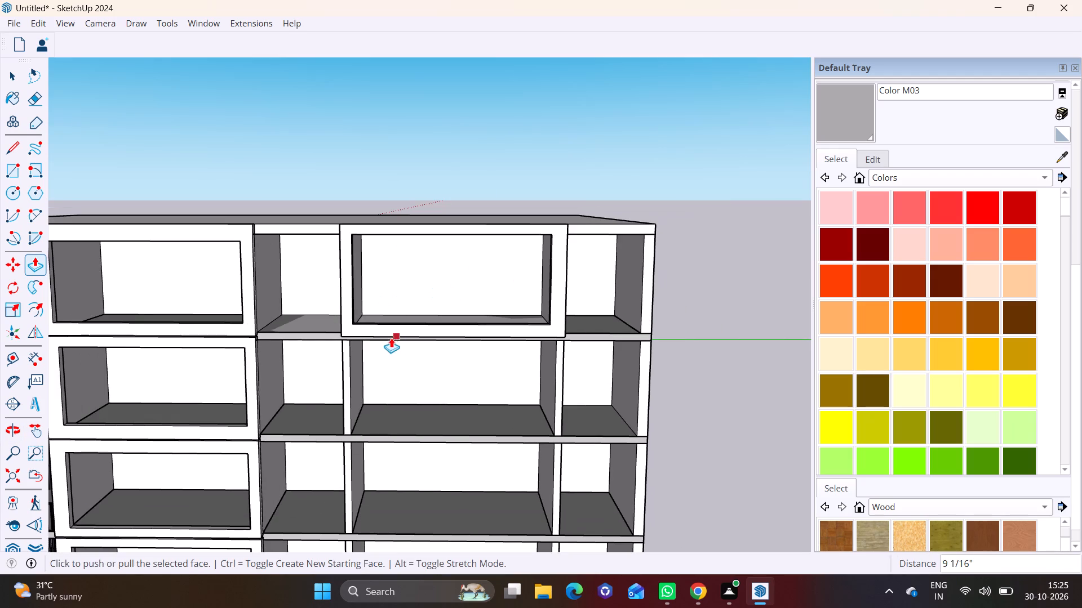
pyautogui.keyDown('shift'); pyautogui.moveTo(388, 337); pyautogui.dragTo(292, 350, button='middle'); pyautogui.keyUp('shift')
pyautogui.moveTo(285, 300); pyautogui.dragTo(292, 264, button='middle')
pyautogui.scroll(10, 270, 339)
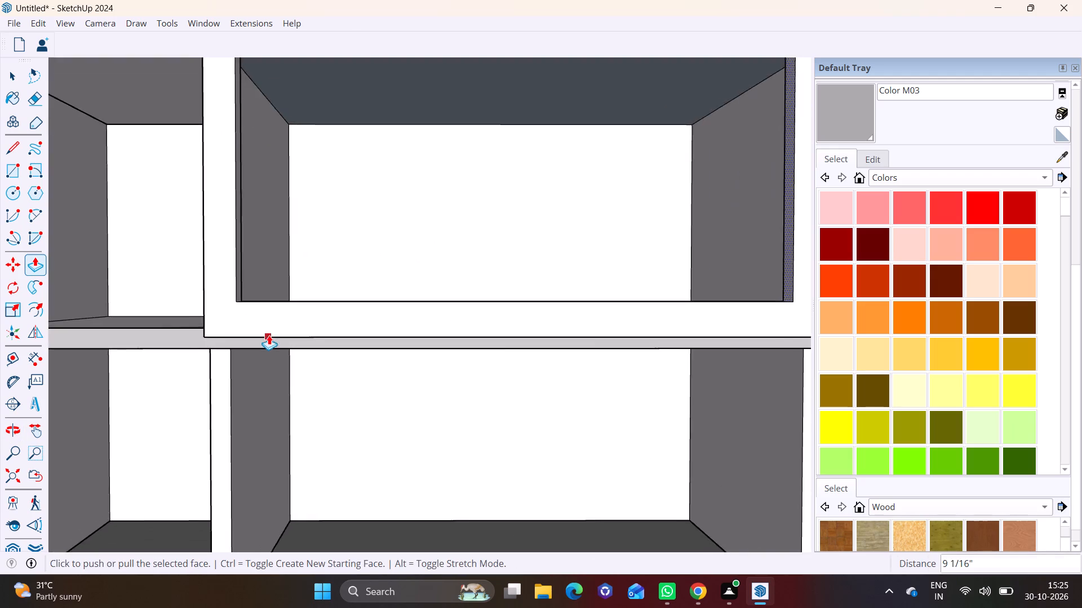
pyautogui.keyDown('shift'); pyautogui.moveTo(269, 334); pyautogui.dragTo(252, 229, button='middle'); pyautogui.keyUp('shift')
pyautogui.scroll(8, 242, 271)
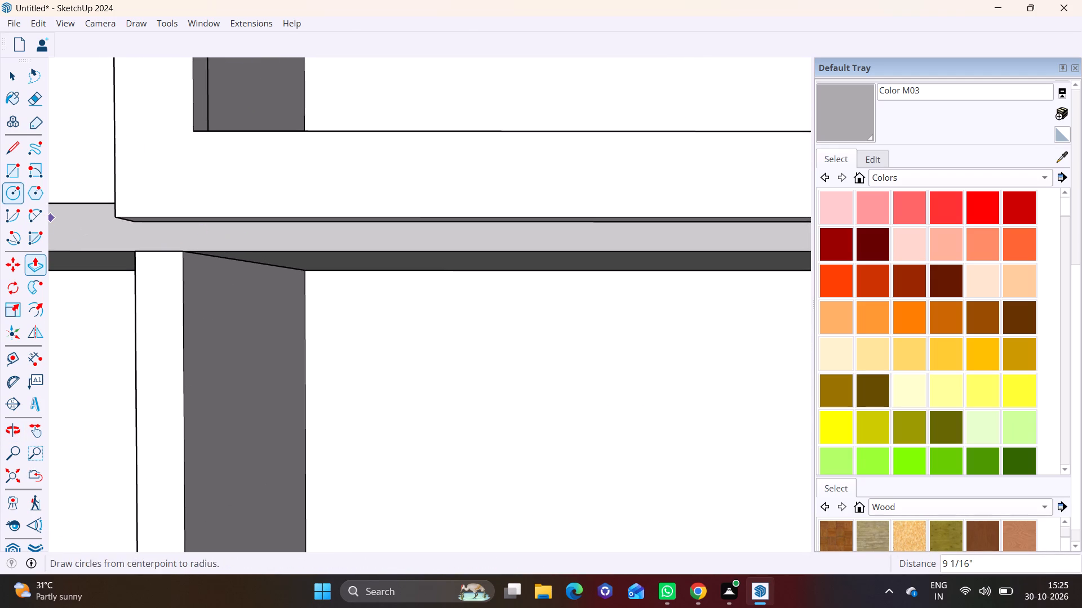
pyautogui.click(12, 174)
pyautogui.moveTo(158, 244); pyautogui.dragTo(260, 245, button='middle')
pyautogui.scroll(4, 197, 256)
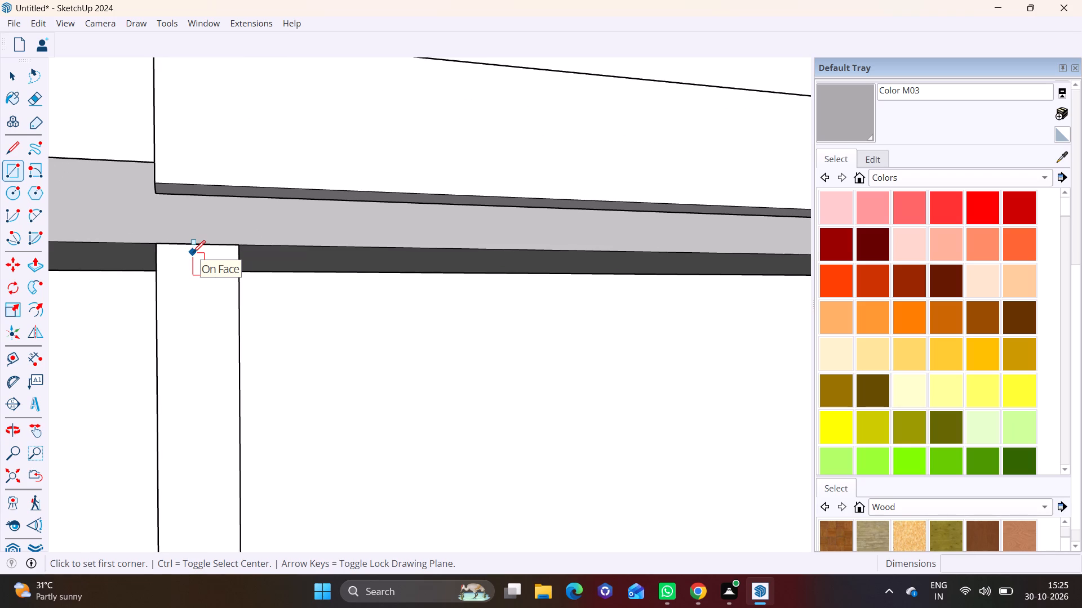
pyautogui.scroll(4, 192, 246)
pyautogui.scroll(3, 189, 201)
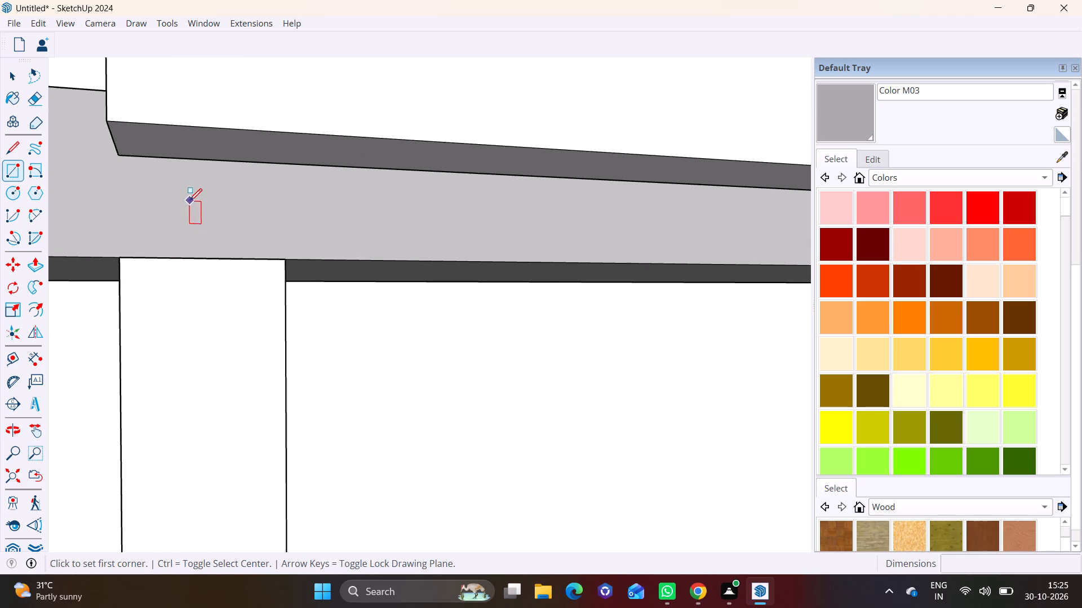
pyautogui.moveTo(117, 177); pyautogui.dragTo(210, 200, button='middle')
pyautogui.moveTo(233, 205); pyautogui.dragTo(278, 240, button='middle')
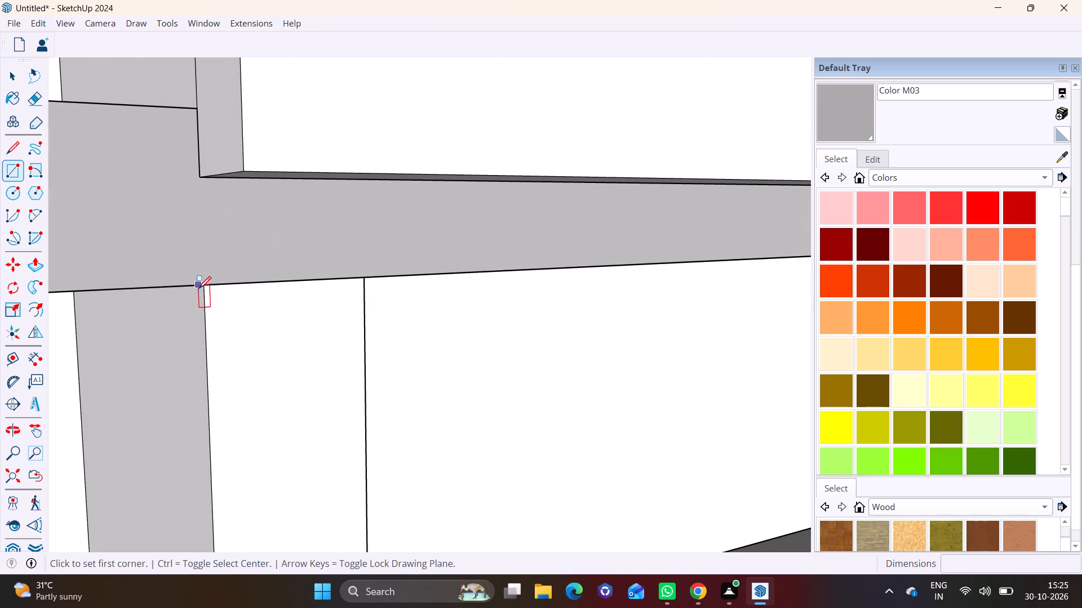
pyautogui.moveTo(208, 285); pyautogui.dragTo(209, 278)
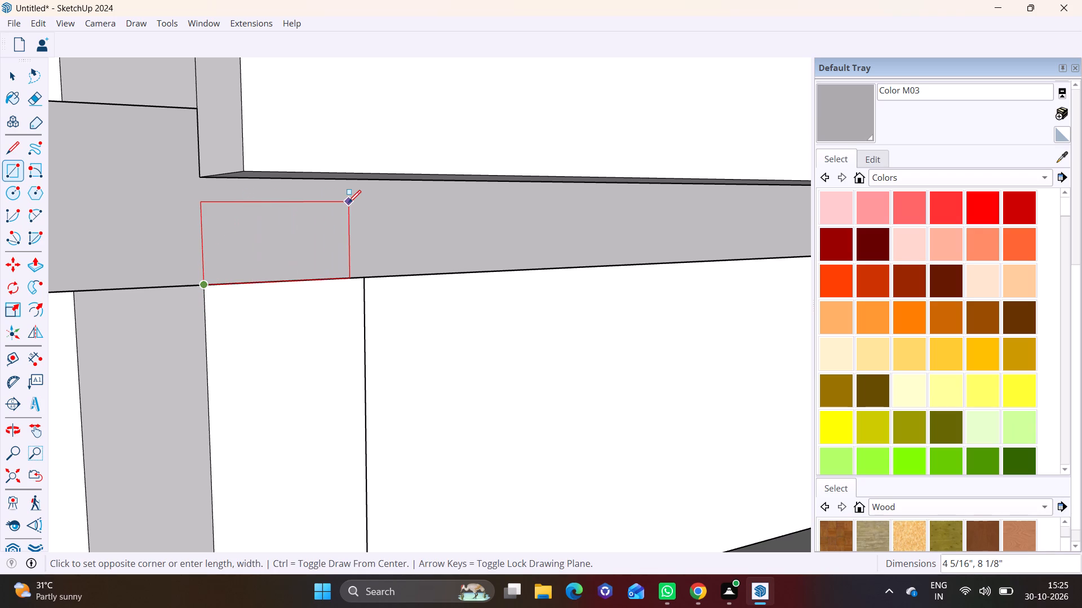
pyautogui.scroll(-5, 348, 203)
pyautogui.scroll(-2, 454, 193)
pyautogui.scroll(-1, 505, 198)
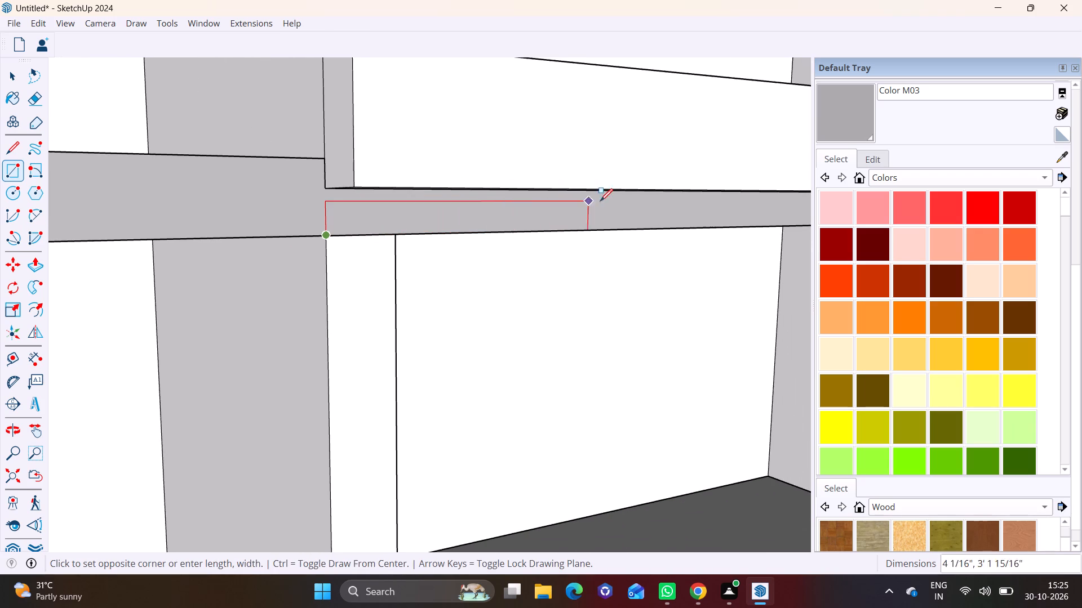
pyautogui.moveTo(654, 193); pyautogui.dragTo(281, 246, button='middle')
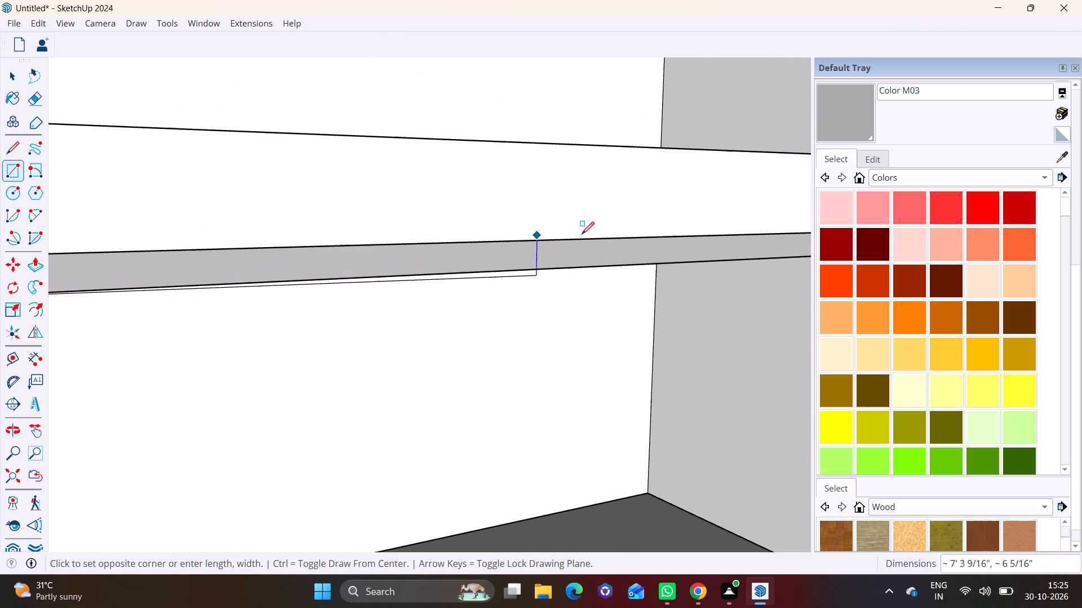
pyautogui.moveTo(676, 232); pyautogui.dragTo(393, 251, button='middle')
pyautogui.moveTo(579, 274); pyautogui.dragTo(280, 168, button='middle')
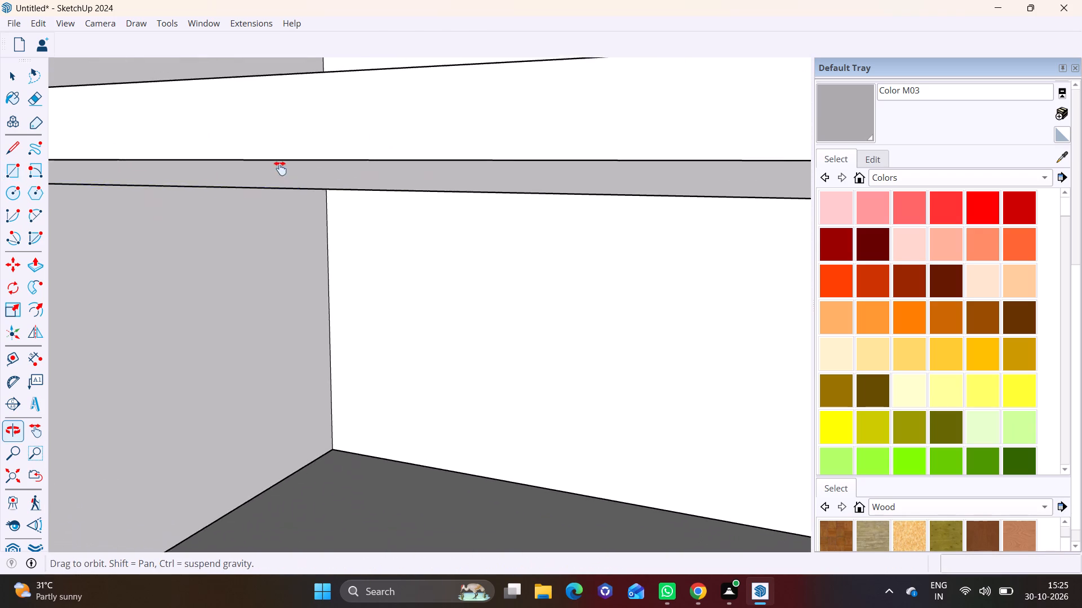
pyautogui.moveTo(280, 168); pyautogui.dragTo(280, 168, button='middle')
pyautogui.scroll(6, 450, 153)
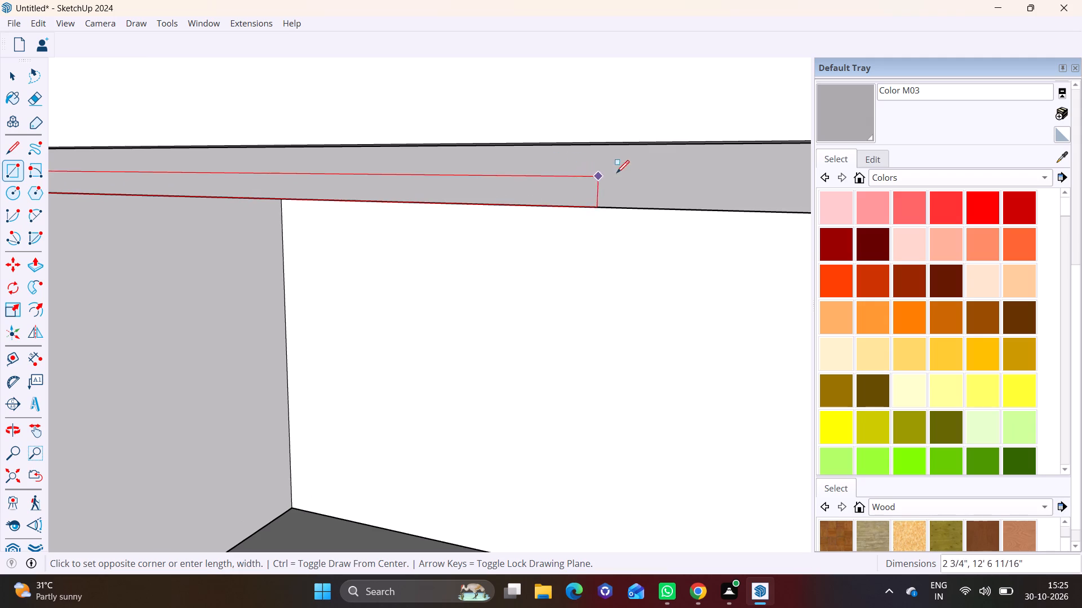
pyautogui.moveTo(654, 171); pyautogui.dragTo(347, 194, button='middle')
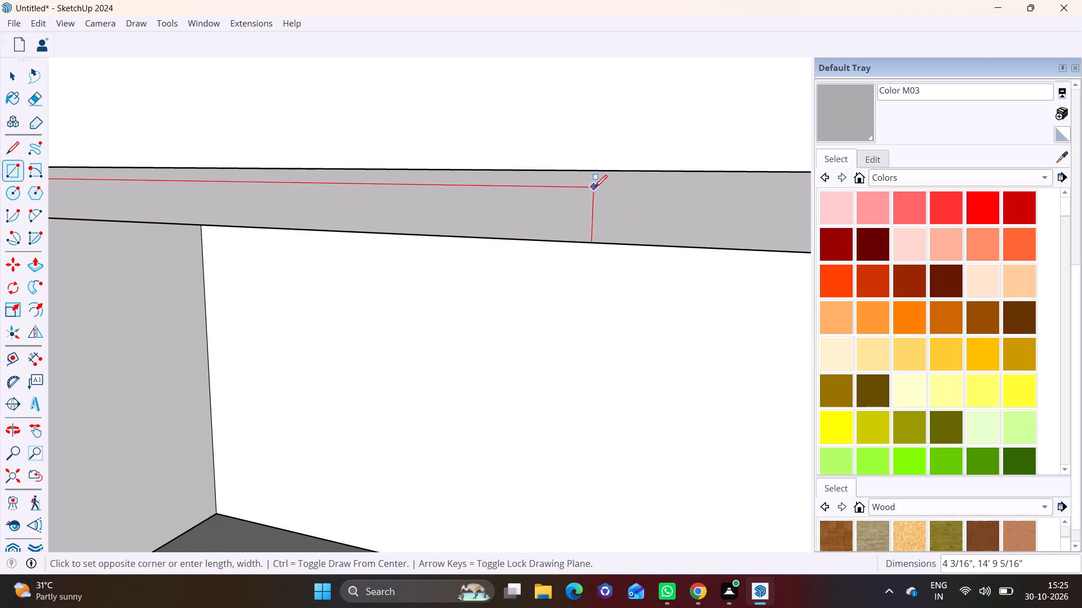
pyautogui.scroll(-7, 595, 187)
pyautogui.keyDown('shift'); pyautogui.moveTo(700, 194); pyautogui.dragTo(414, 207, button='middle'); pyautogui.keyUp('shift')
pyautogui.scroll(-3, 616, 210)
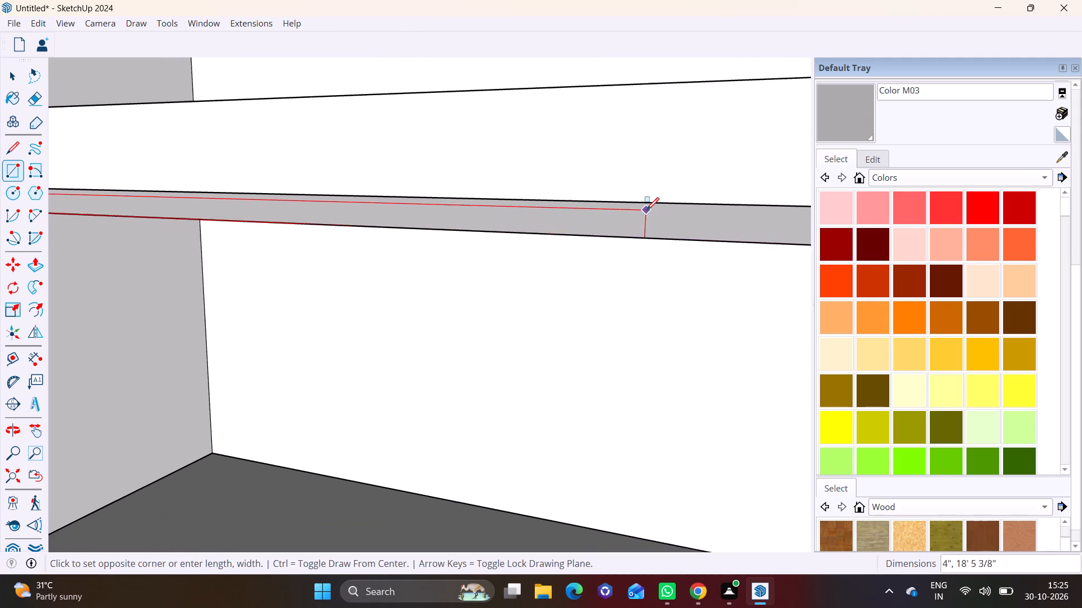
pyautogui.scroll(-2, 646, 210)
pyautogui.keyDown('shift'); pyautogui.moveTo(703, 221); pyautogui.dragTo(276, 222, button='middle'); pyautogui.keyUp('shift')
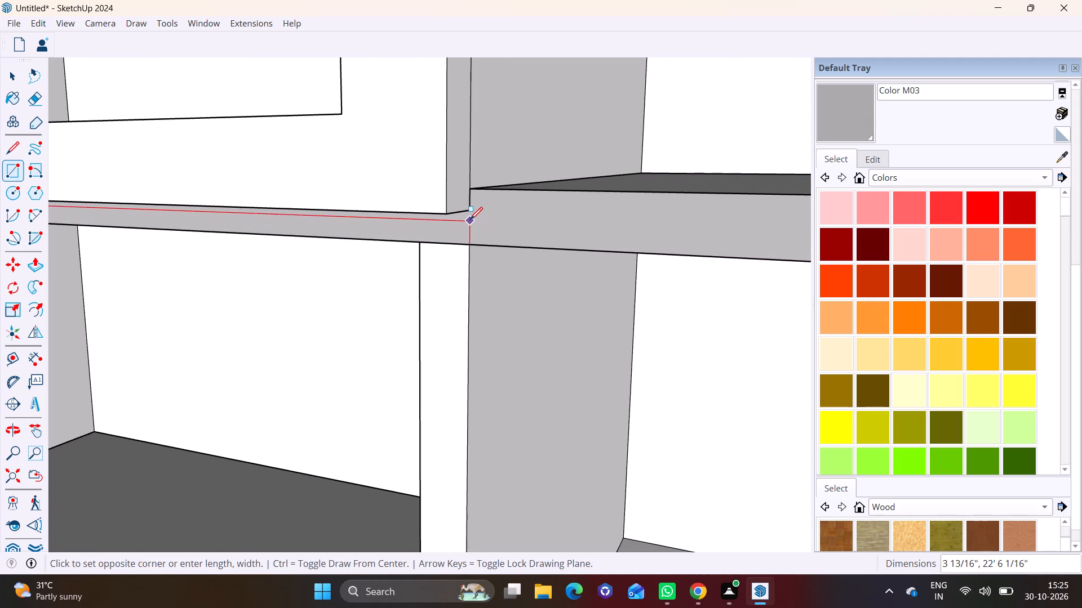
pyautogui.click(468, 219)
# Delete the face covering the bay opening directly below the new rectangle.
pyautogui.press('space')
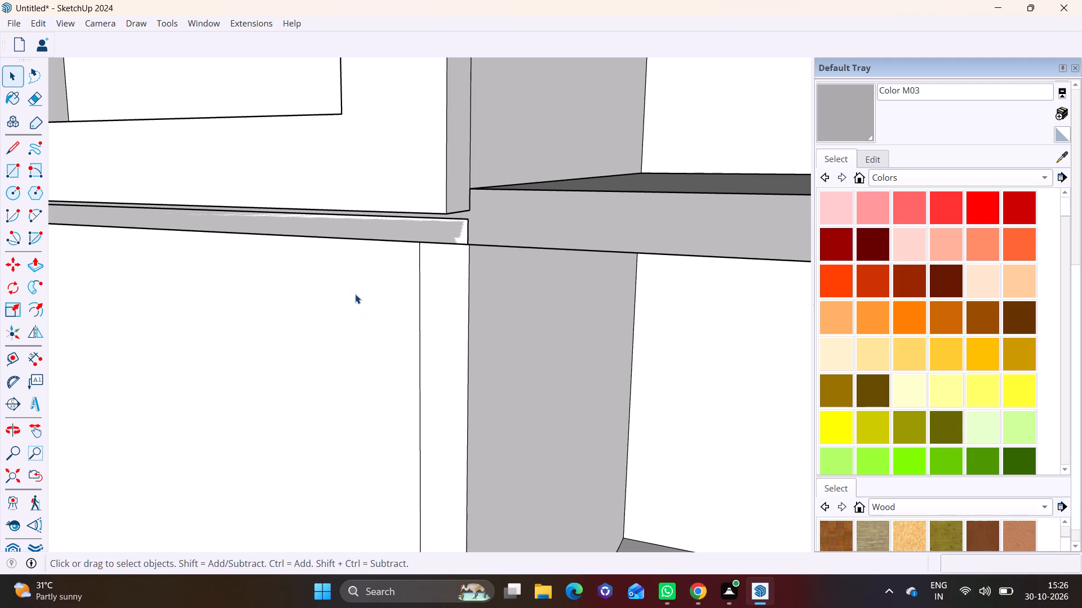
pyautogui.click(355, 294)
pyautogui.press('Delete')
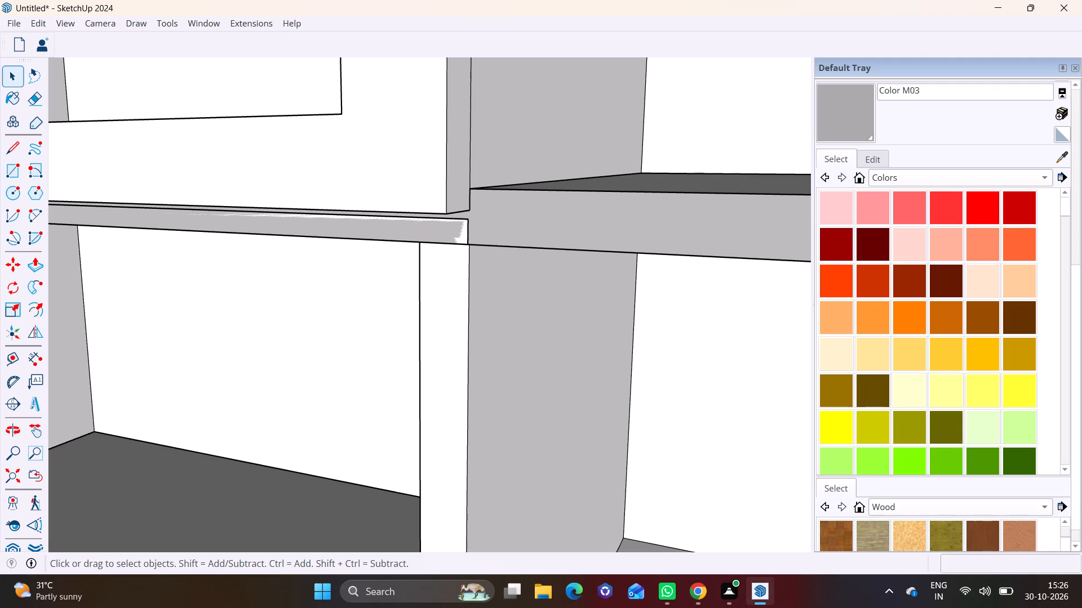
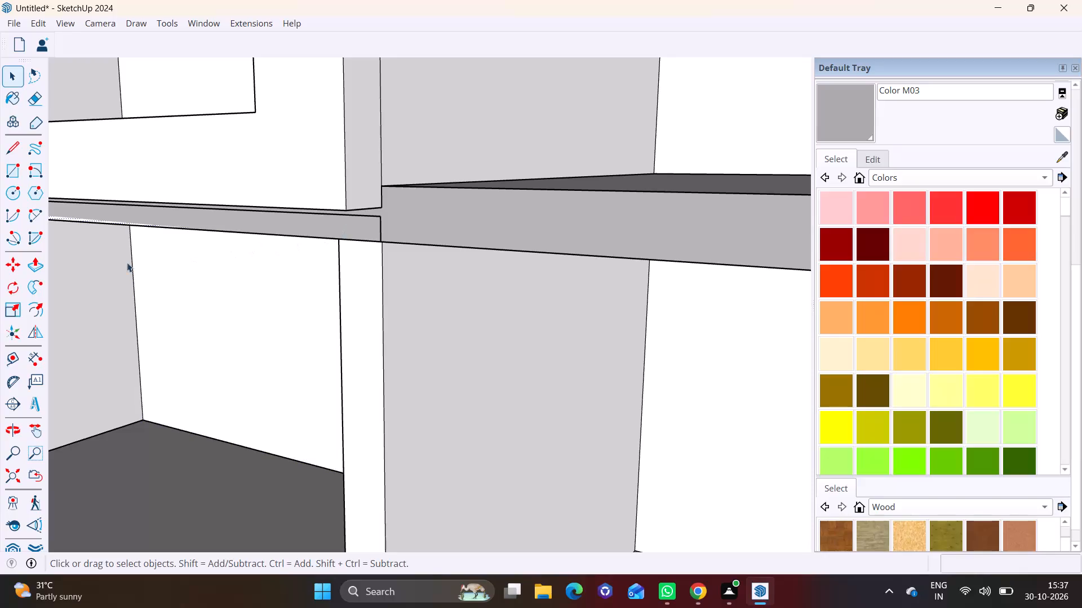
# Push/pull the narrow rectangle on the slab edge beneath the top-floor frame outward 9 1/4" to form a projecting top rail.
pyautogui.click(32, 259)
pyautogui.click(360, 225)
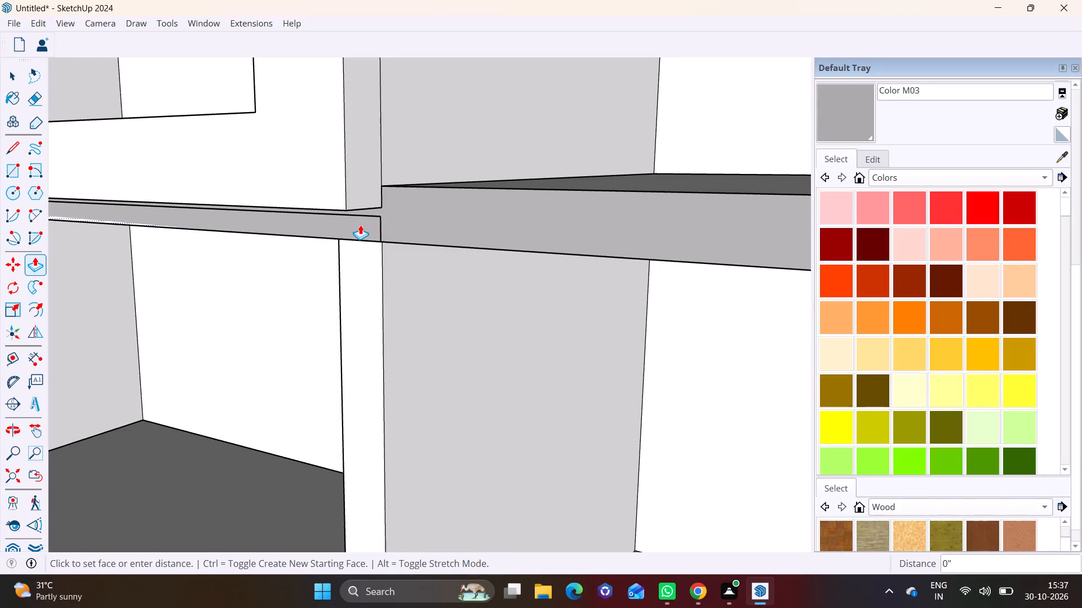
pyautogui.click(330, 203)
# Push/pull the underside face at the new rail's left end down 10' 4 3/8" to form the left post.
pyautogui.scroll(-10, 373, 221)
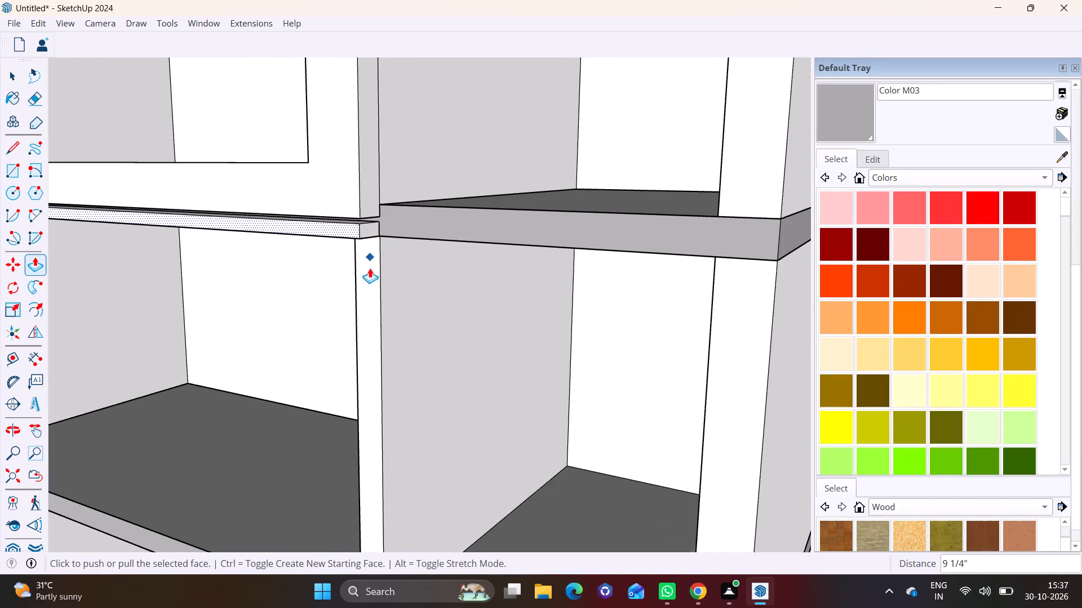
pyautogui.scroll(-7, 370, 268)
pyautogui.moveTo(370, 344); pyautogui.dragTo(496, 284, button='middle')
pyautogui.moveTo(451, 236); pyautogui.dragTo(446, 287, button='middle')
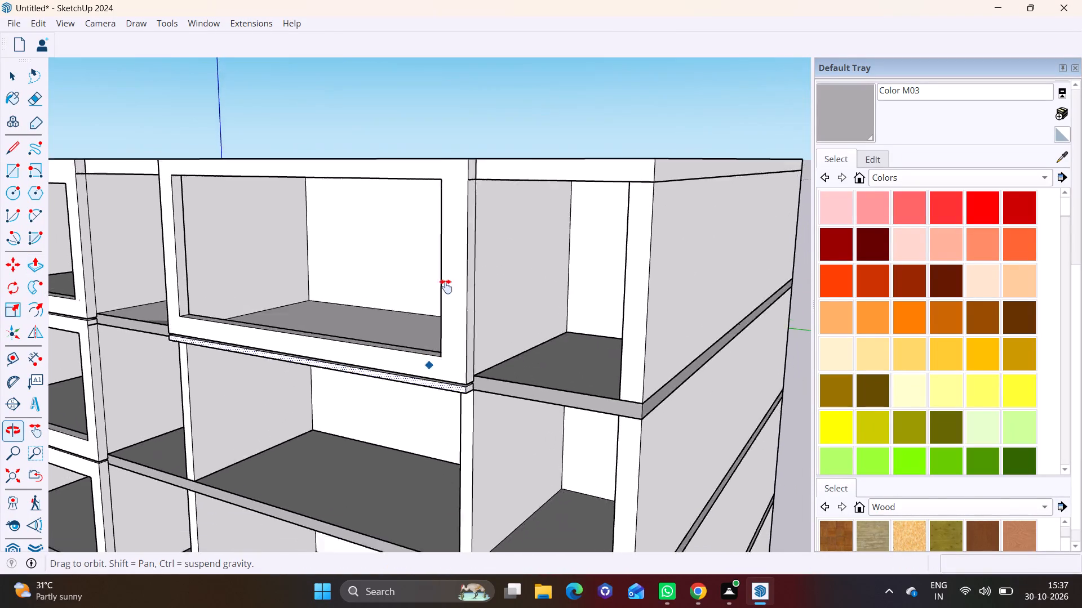
pyautogui.moveTo(446, 287); pyautogui.dragTo(470, 231, button='middle')
pyautogui.moveTo(427, 297); pyautogui.dragTo(498, 197, button='middle')
pyautogui.scroll(5, 383, 113)
pyautogui.moveTo(327, 145); pyautogui.dragTo(236, 240, button='middle')
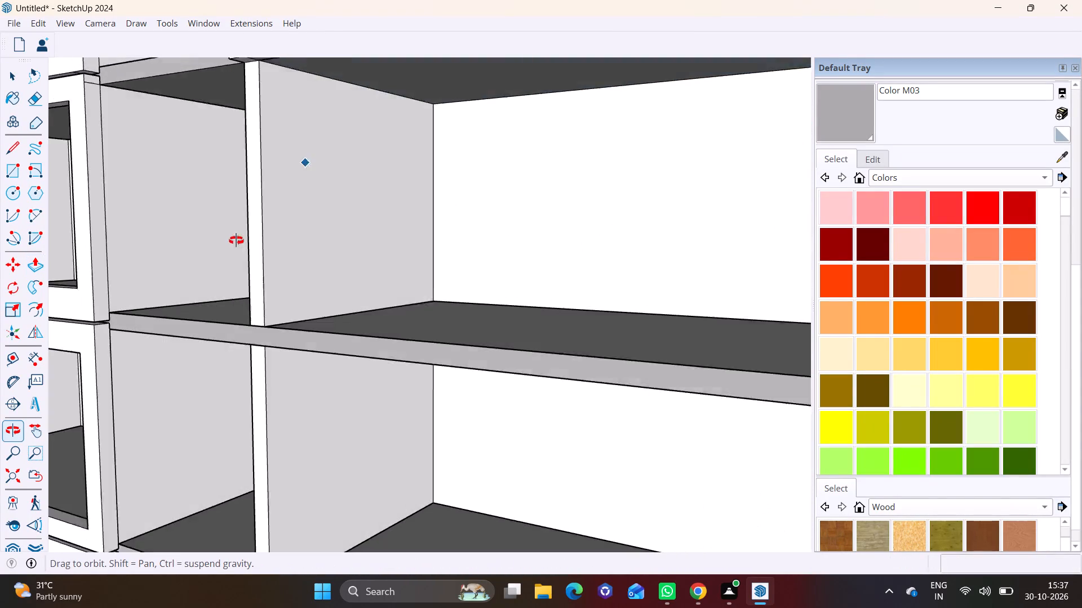
pyautogui.moveTo(236, 240); pyautogui.dragTo(234, 242, button='middle')
pyautogui.keyDown('shift'); pyautogui.moveTo(278, 182); pyautogui.dragTo(217, 275, button='middle'); pyautogui.keyUp('shift')
pyautogui.moveTo(344, 266); pyautogui.dragTo(481, 163, button='middle')
pyautogui.scroll(6, 337, 91)
pyautogui.press('space')
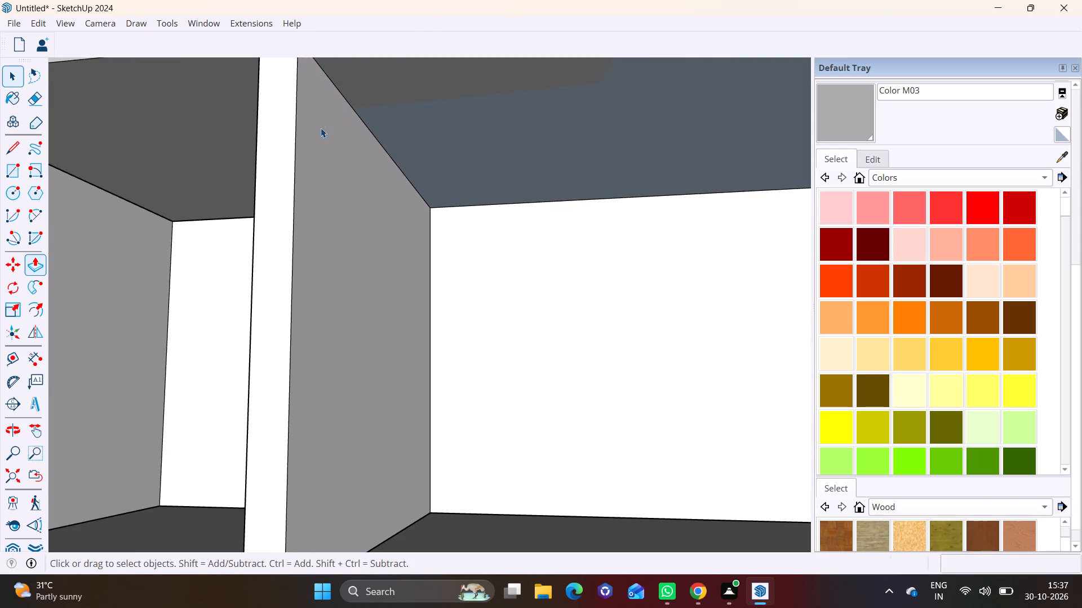
pyautogui.keyDown('shift'); pyautogui.moveTo(321, 128); pyautogui.dragTo(226, 247, button='middle'); pyautogui.keyUp('shift')
pyautogui.scroll(3, 192, 159)
pyautogui.moveTo(185, 154); pyautogui.dragTo(253, 110, button='middle')
pyautogui.click(170, 140)
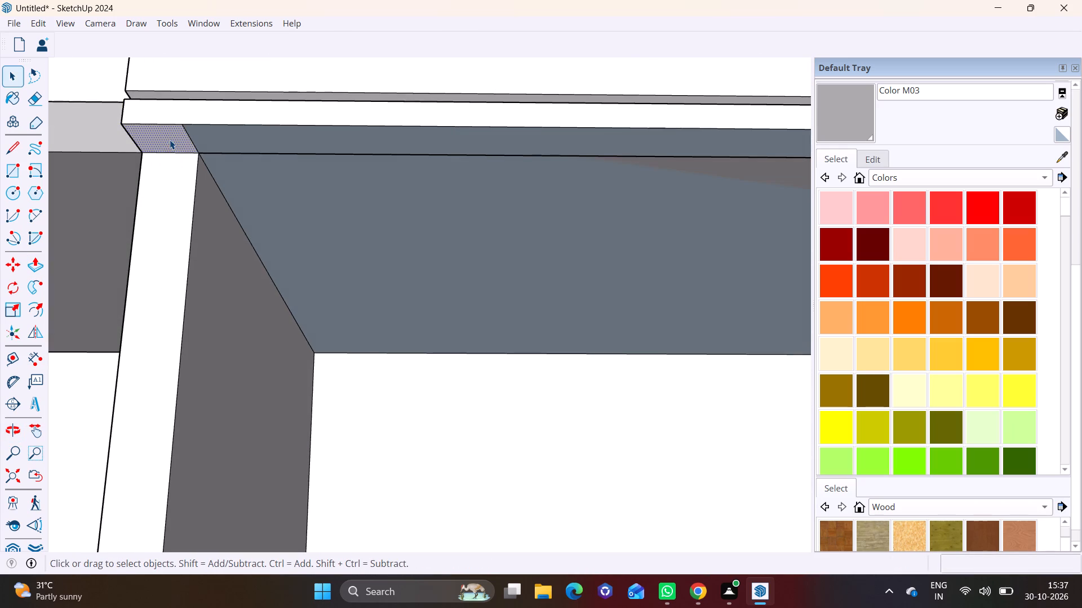
pyautogui.moveTo(34, 261); pyautogui.dragTo(37, 253)
pyautogui.click(174, 125)
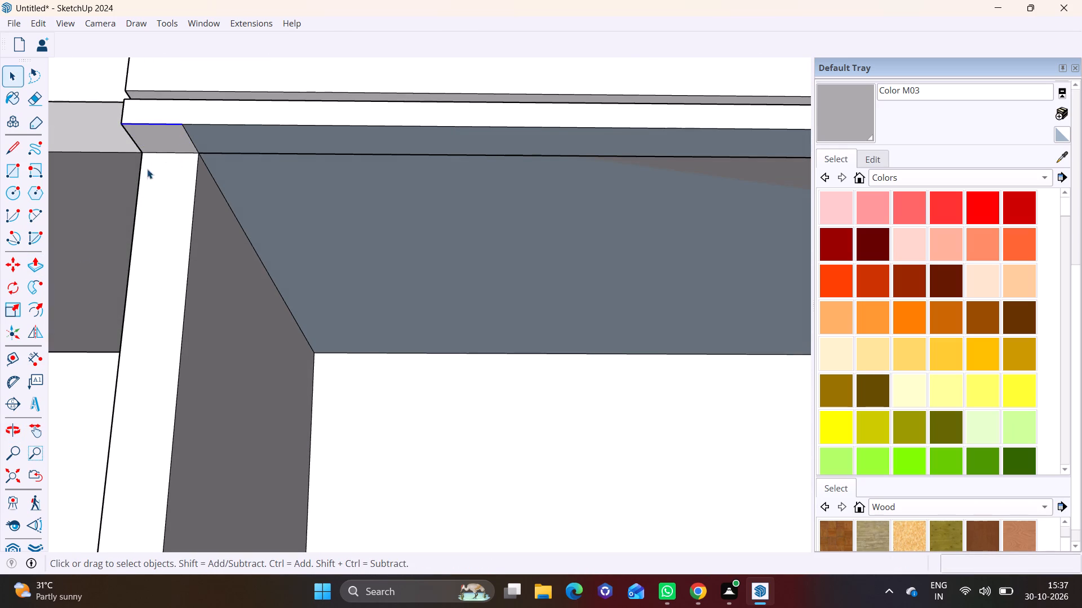
pyautogui.click(40, 266)
pyautogui.click(150, 137)
pyautogui.scroll(-1, 145, 281)
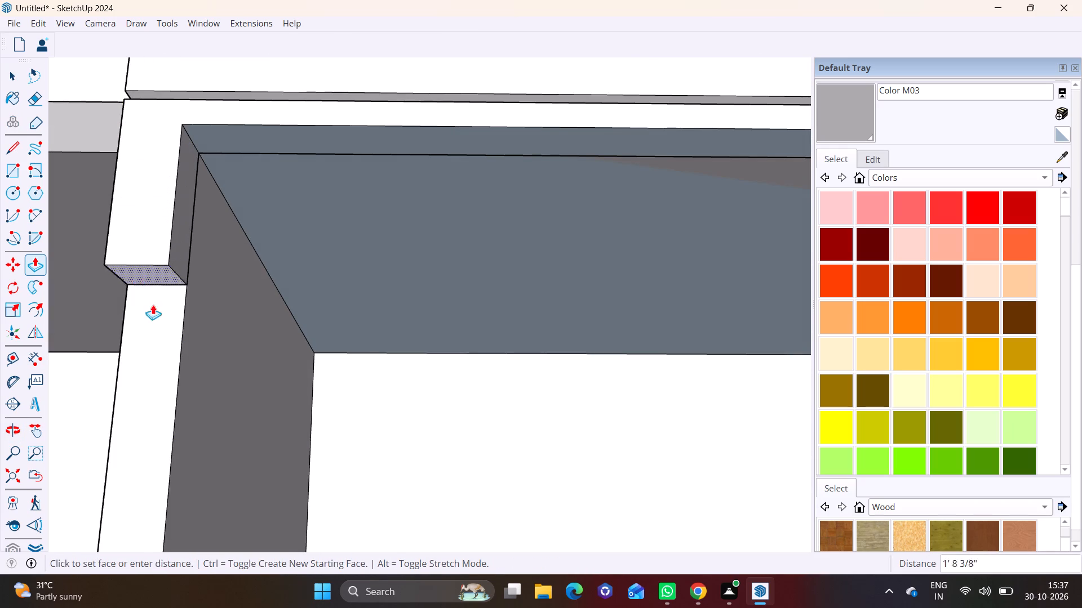
pyautogui.scroll(-10, 153, 305)
pyautogui.keyDown('shift'); pyautogui.moveTo(156, 385); pyautogui.dragTo(207, 212, button='middle'); pyautogui.keyUp('shift')
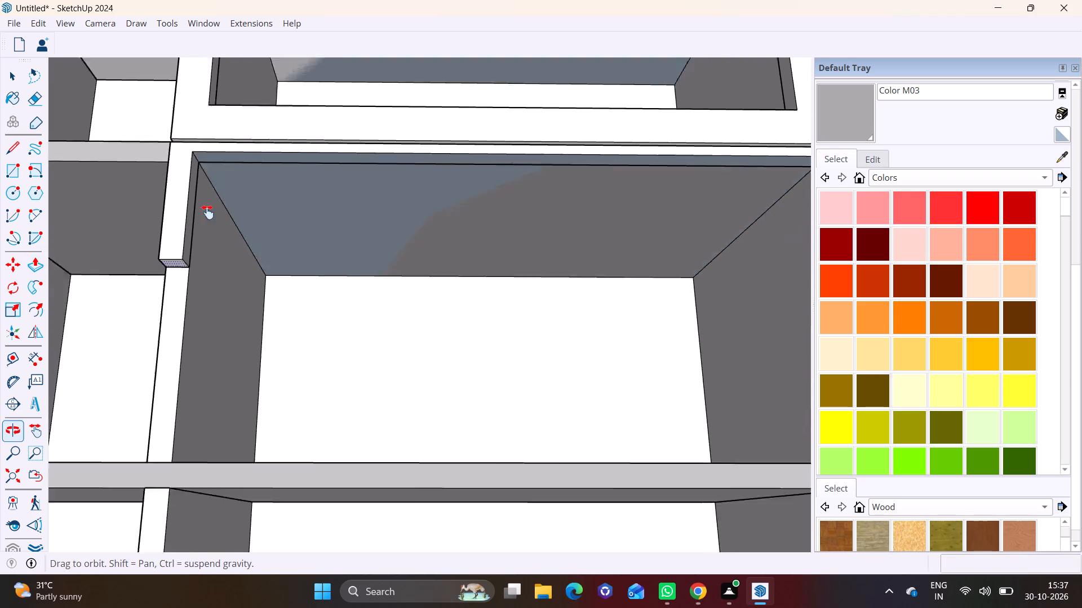
pyautogui.keyDown('shift'); pyautogui.moveTo(207, 212); pyautogui.dragTo(224, 181, button='middle'); pyautogui.keyUp('shift')
pyautogui.scroll(6, 198, 363)
pyautogui.click(197, 391)
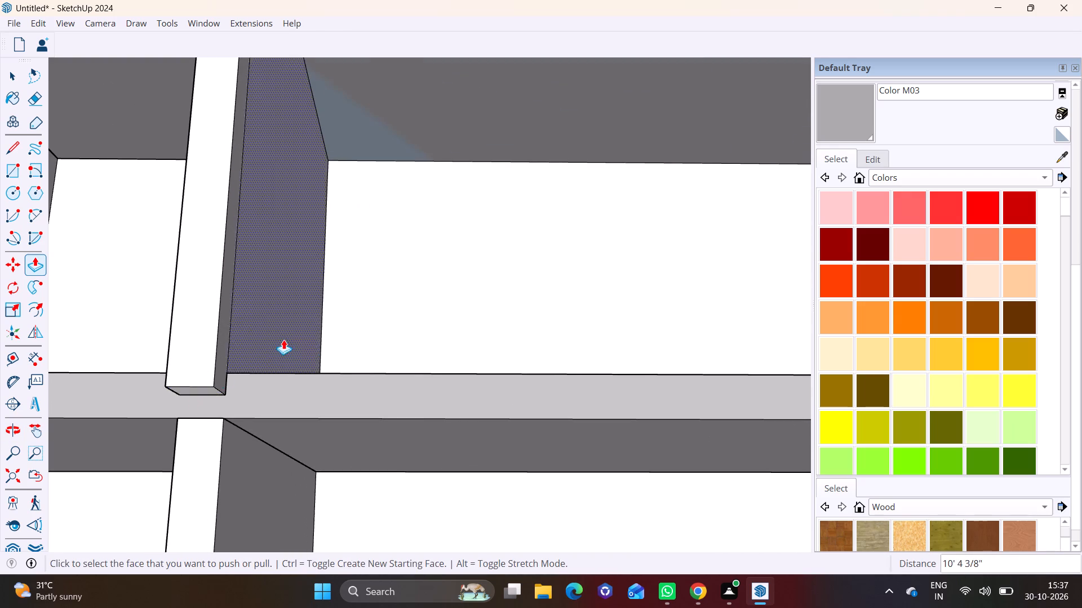
# Push/pull the underside face at the rail's right end down to the floor slab below to form the right post.
pyautogui.scroll(-9, 283, 339)
pyautogui.keyDown('shift'); pyautogui.moveTo(479, 254); pyautogui.dragTo(273, 276, button='middle'); pyautogui.keyUp('shift')
pyautogui.scroll(10, 384, 208)
pyautogui.press('space')
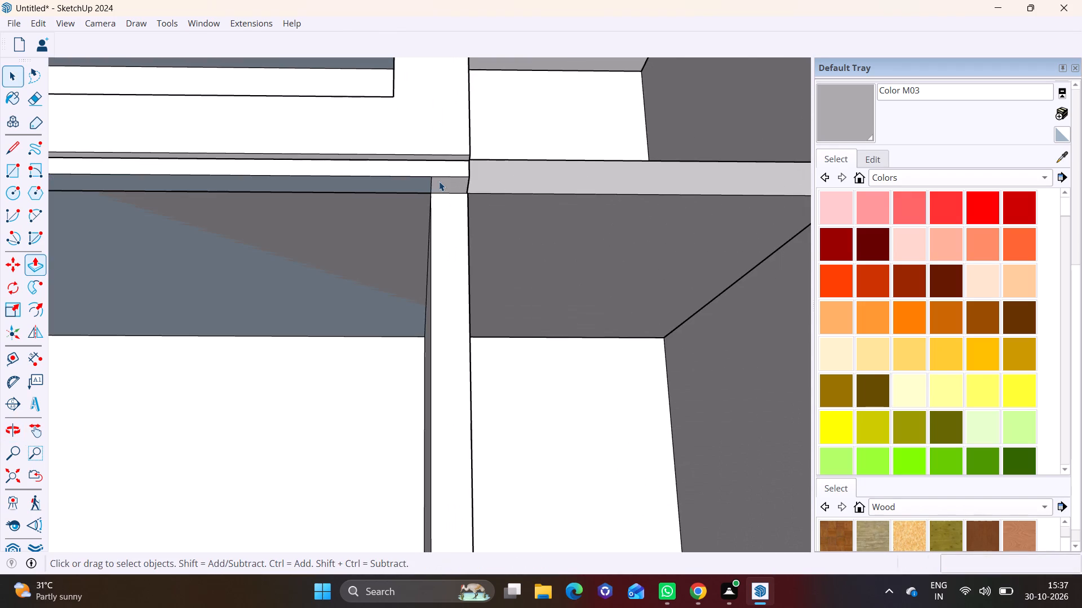
pyautogui.click(443, 182)
pyautogui.click(29, 259)
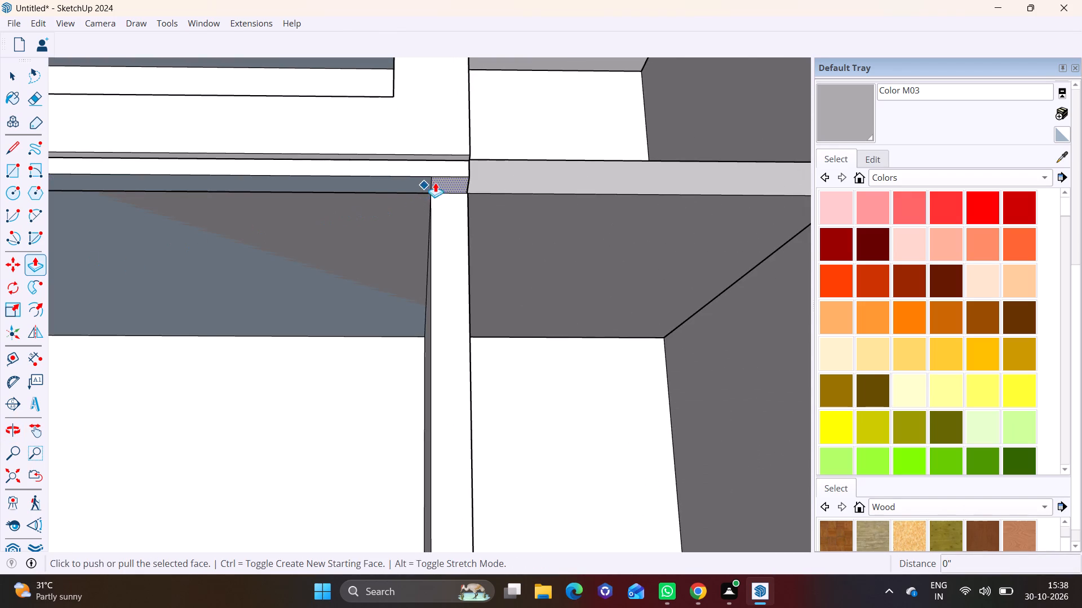
pyautogui.click(440, 181)
pyautogui.scroll(-6, 448, 392)
pyautogui.keyDown('shift'); pyautogui.moveTo(445, 472); pyautogui.dragTo(504, 243, button='middle'); pyautogui.keyUp('shift')
pyautogui.click(506, 376)
# Draw a line across the left post's inner side just above the floor level to mark off its lower end.
pyautogui.moveTo(444, 343); pyautogui.dragTo(334, 482, button='middle')
pyautogui.keyDown('shift'); pyautogui.moveTo(252, 384); pyautogui.dragTo(498, 337, button='middle'); pyautogui.keyUp('shift')
pyautogui.scroll(6, 256, 364)
pyautogui.moveTo(159, 404); pyautogui.dragTo(84, 364, button='middle')
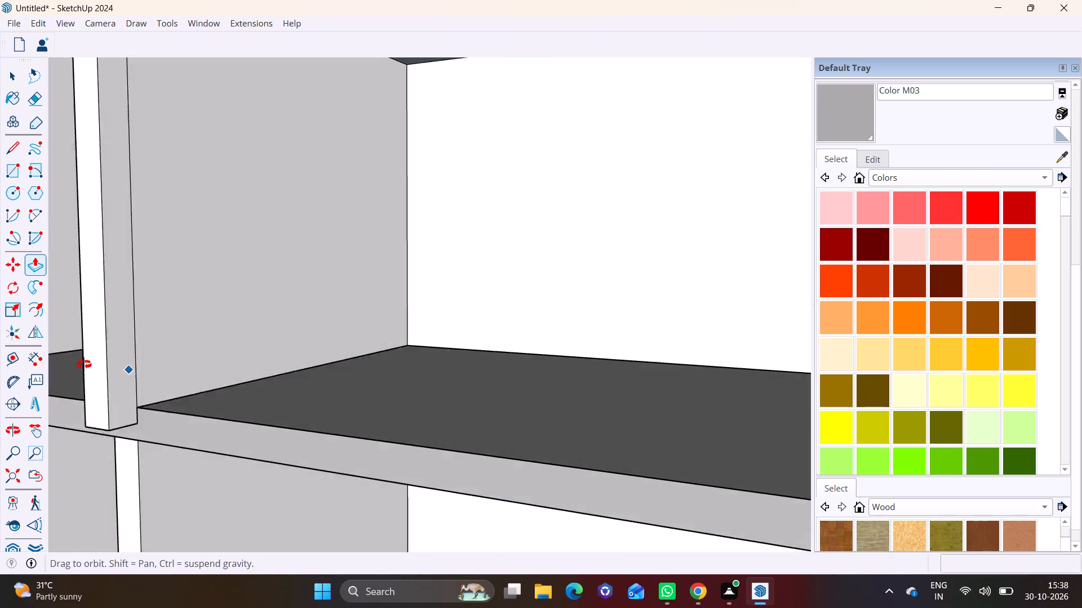
pyautogui.moveTo(84, 364); pyautogui.dragTo(68, 355, button='middle')
pyautogui.scroll(6, 100, 369)
pyautogui.click(12, 156)
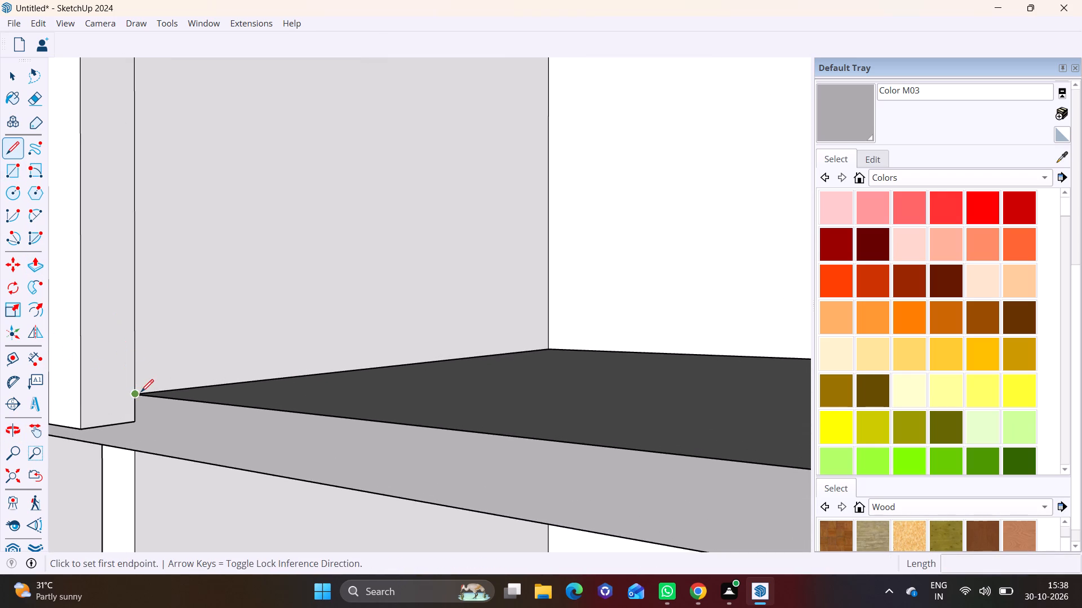
pyautogui.click(135, 382)
pyautogui.click(78, 385)
pyautogui.press('space')
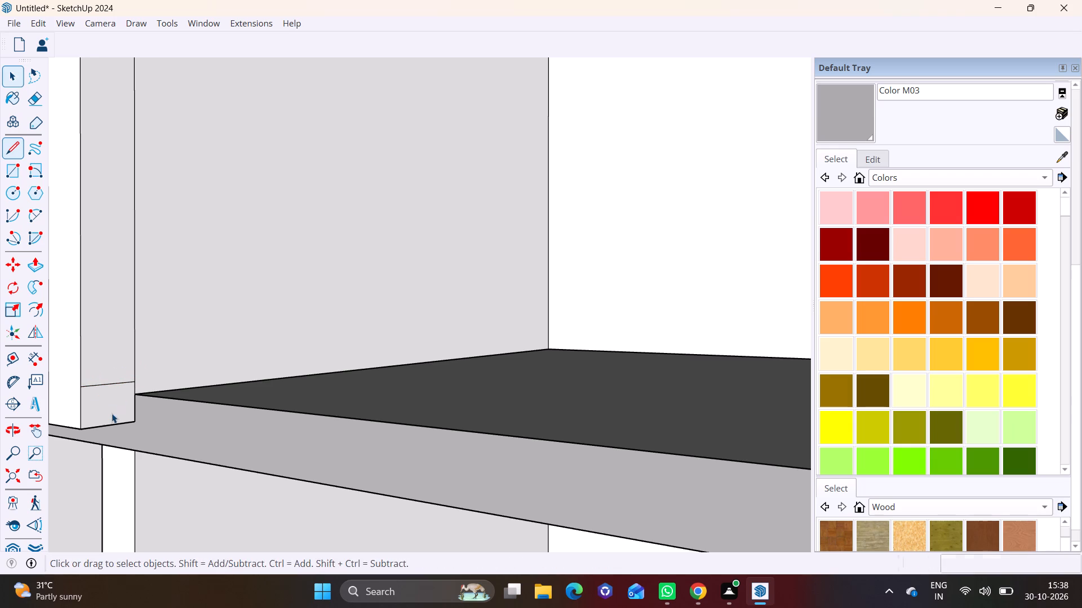
# Push/pull the marked lower face of the left post 21' across to the right post, forming the bottom rail.
pyautogui.click(112, 413)
pyautogui.click(28, 263)
pyautogui.click(107, 388)
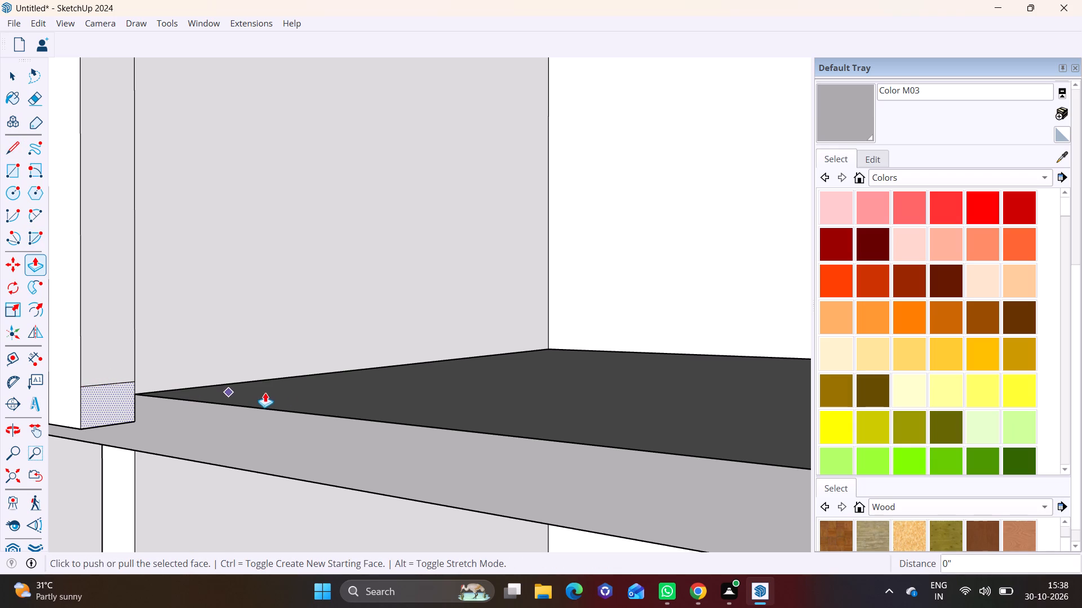
pyautogui.click(100, 403)
pyautogui.scroll(-9, 285, 386)
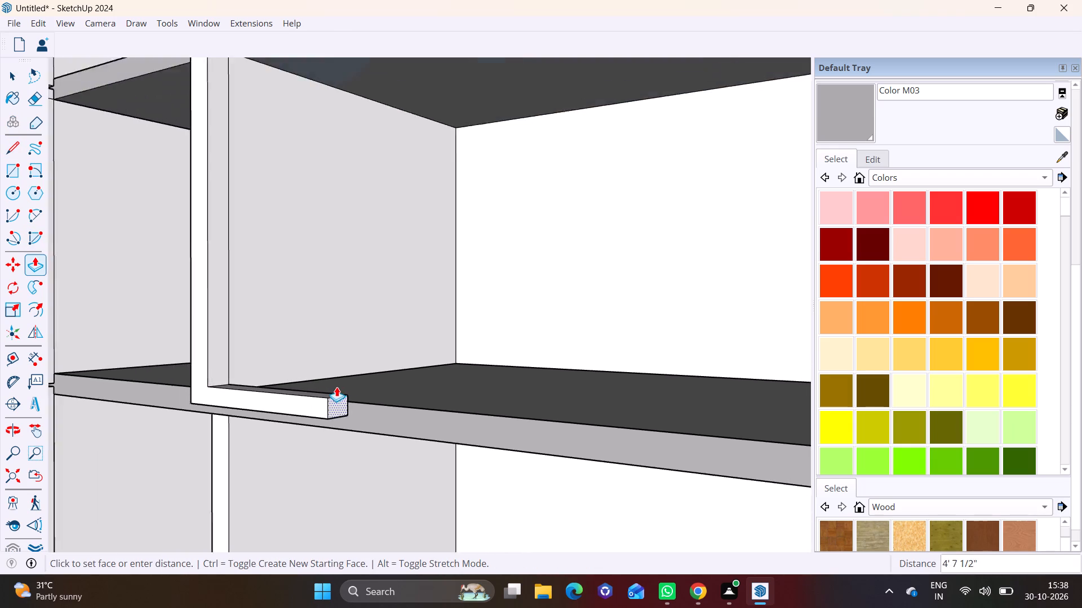
pyautogui.scroll(-2, 336, 387)
pyautogui.keyDown('shift'); pyautogui.moveTo(525, 385); pyautogui.dragTo(272, 360, button='middle'); pyautogui.keyUp('shift')
pyautogui.click(410, 385)
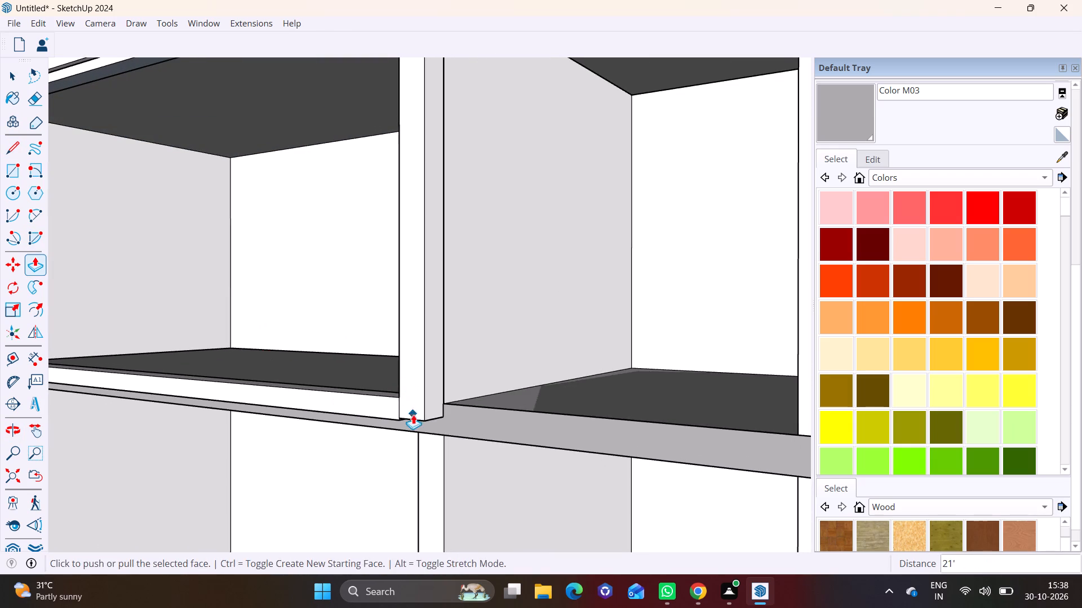
# Push/pull the right post's bottom face 9/16" down, level with the bottom rail's underside.
pyautogui.moveTo(414, 415); pyautogui.dragTo(401, 307, button='middle')
pyautogui.scroll(7, 391, 354)
pyautogui.press('space')
pyautogui.click(431, 415)
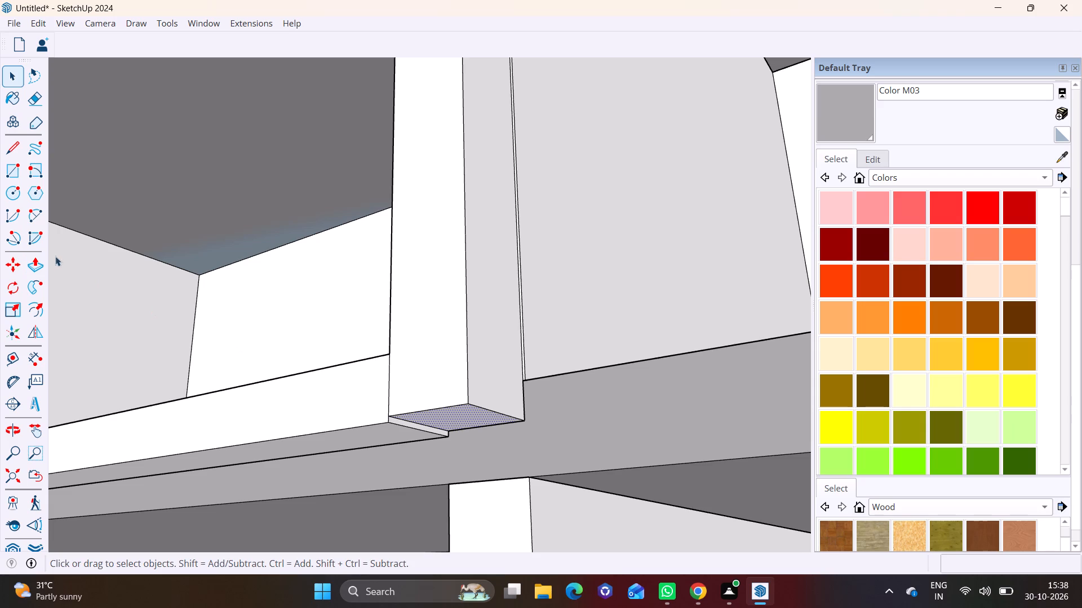
pyautogui.click(37, 258)
pyautogui.click(439, 419)
pyautogui.click(396, 424)
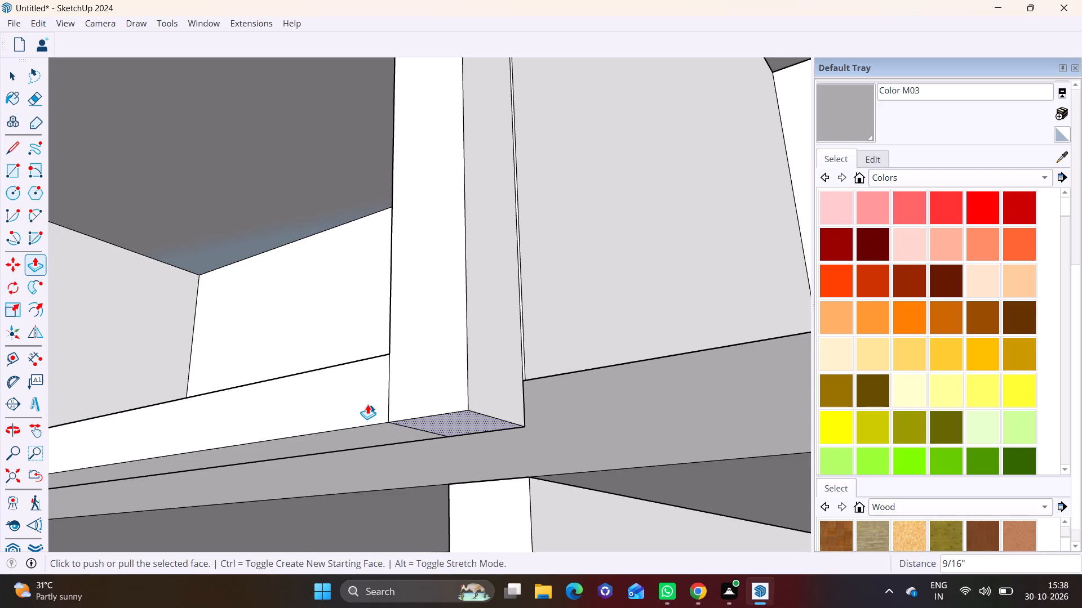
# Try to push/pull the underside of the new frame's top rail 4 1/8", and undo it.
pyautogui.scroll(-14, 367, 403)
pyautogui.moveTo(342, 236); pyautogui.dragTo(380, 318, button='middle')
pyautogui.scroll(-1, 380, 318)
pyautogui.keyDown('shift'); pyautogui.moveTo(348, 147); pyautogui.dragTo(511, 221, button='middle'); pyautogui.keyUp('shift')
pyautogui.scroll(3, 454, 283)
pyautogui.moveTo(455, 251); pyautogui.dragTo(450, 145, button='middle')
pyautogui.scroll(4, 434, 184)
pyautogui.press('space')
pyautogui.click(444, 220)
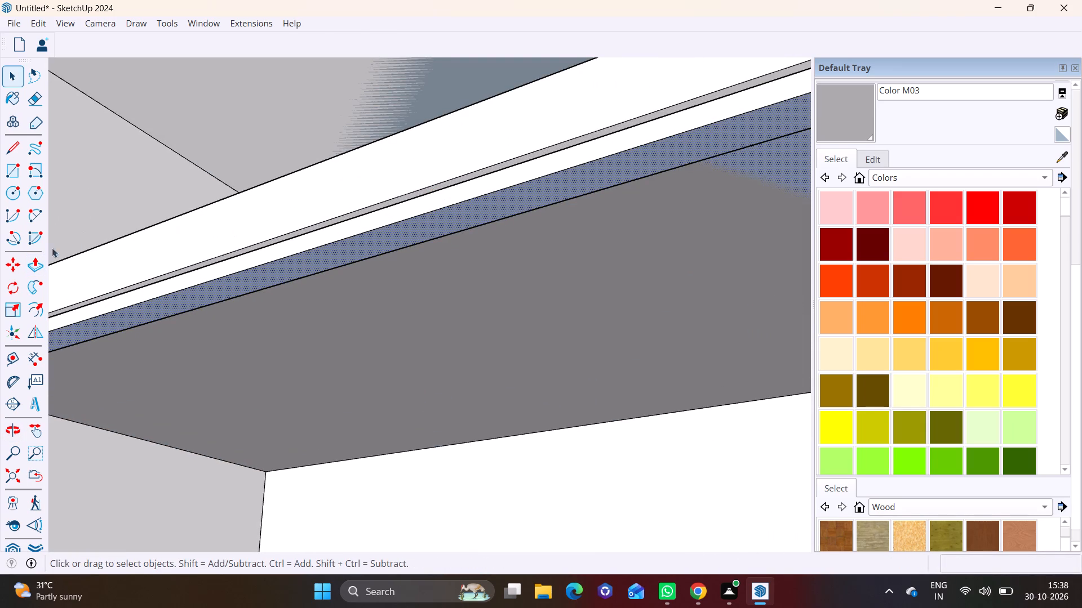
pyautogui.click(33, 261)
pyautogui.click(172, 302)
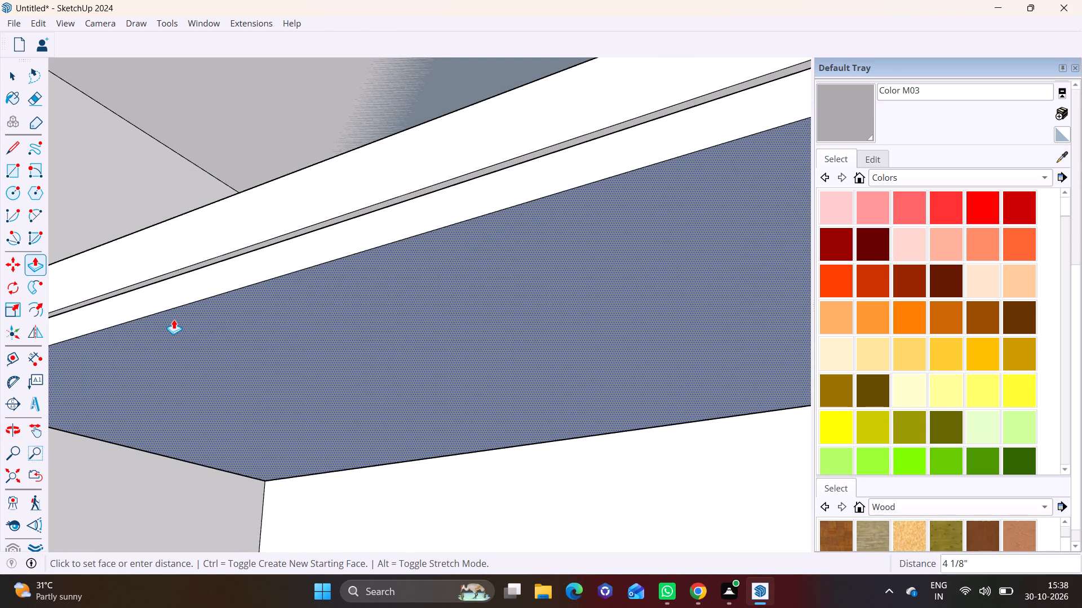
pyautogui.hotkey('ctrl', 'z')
# Draw a 21' by 9 1/4" rectangle over the top rail's underside, between the inner sides of the two posts.
pyautogui.scroll(-7, 184, 272)
pyautogui.keyDown('shift'); pyautogui.moveTo(257, 269); pyautogui.dragTo(344, 270, button='middle'); pyautogui.keyUp('shift')
pyautogui.scroll(3, 211, 293)
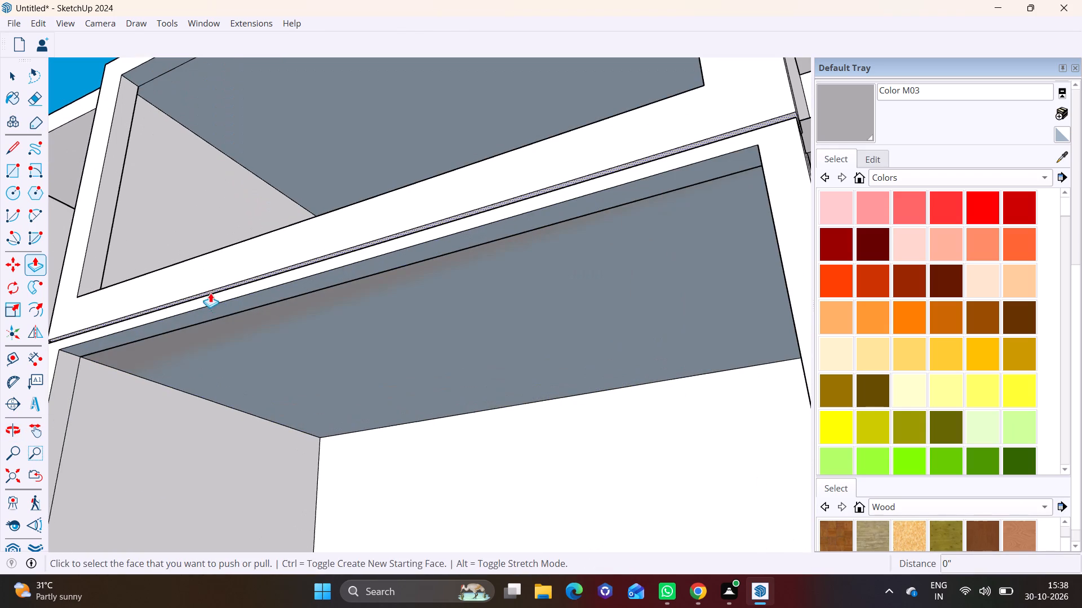
pyautogui.click(6, 173)
pyautogui.keyDown('shift'); pyautogui.moveTo(127, 279); pyautogui.dragTo(233, 283, button='middle'); pyautogui.keyUp('shift')
pyautogui.scroll(8, 207, 343)
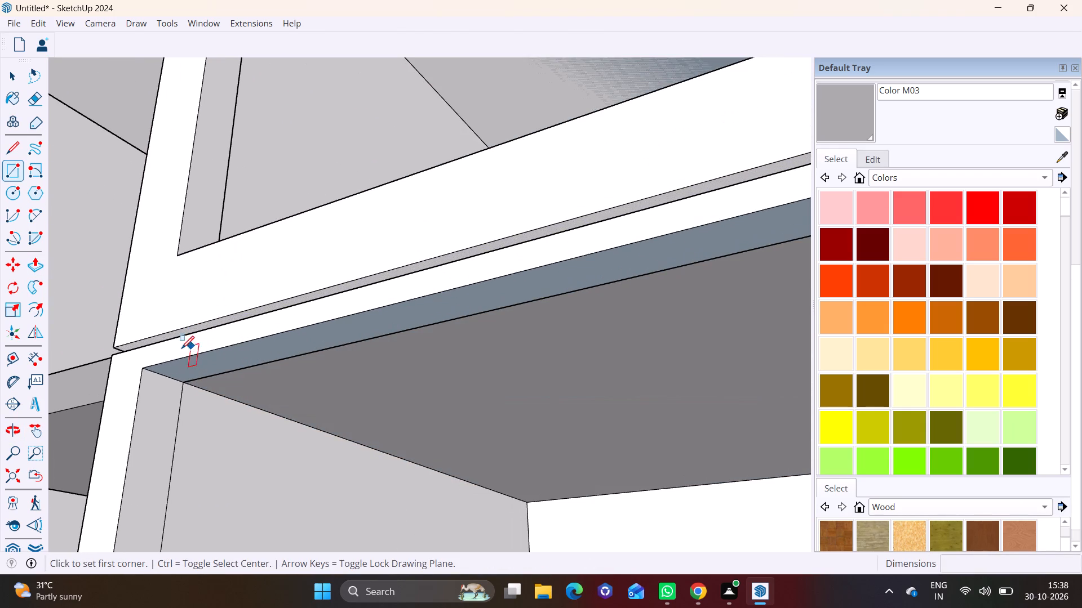
pyautogui.click(145, 364)
pyautogui.scroll(-1, 354, 356)
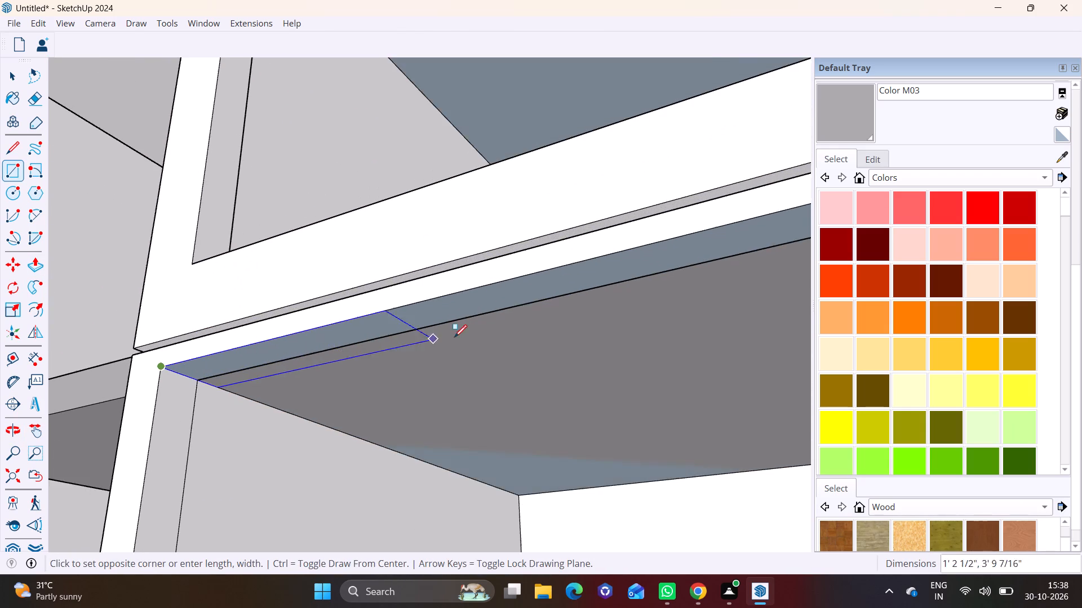
pyautogui.keyDown('shift'); pyautogui.moveTo(460, 334); pyautogui.dragTo(206, 327, button='middle'); pyautogui.keyUp('shift')
pyautogui.scroll(-6, 531, 236)
pyautogui.keyDown('shift'); pyautogui.moveTo(580, 203); pyautogui.dragTo(402, 229, button='middle'); pyautogui.keyUp('shift')
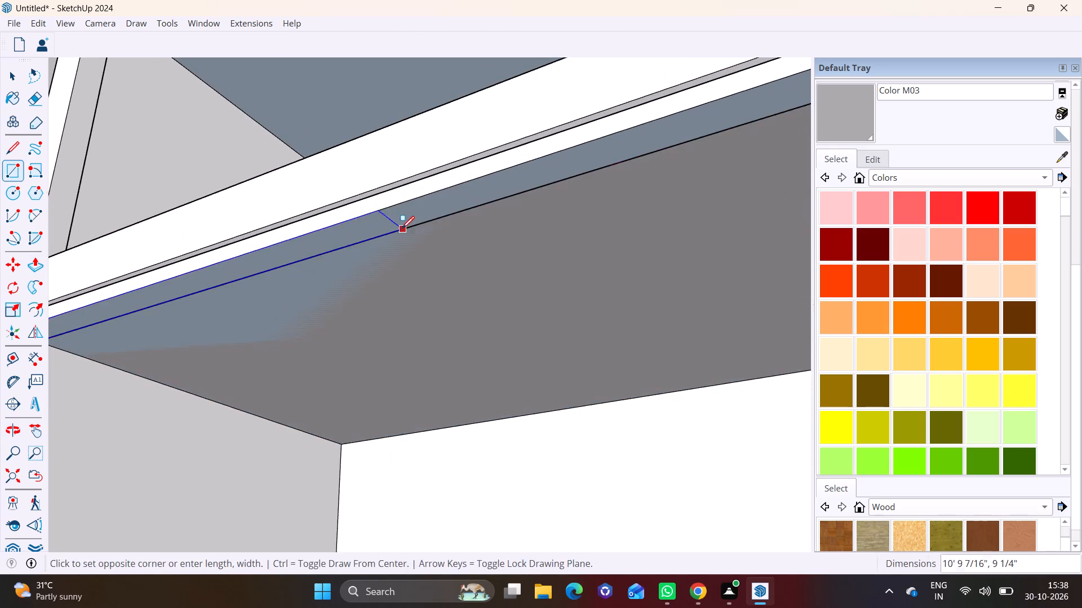
pyautogui.moveTo(451, 220); pyautogui.dragTo(604, 238, button='middle')
pyautogui.keyDown('shift'); pyautogui.moveTo(601, 238); pyautogui.dragTo(264, 238, button='middle'); pyautogui.keyUp('shift')
pyautogui.scroll(2, 538, 275)
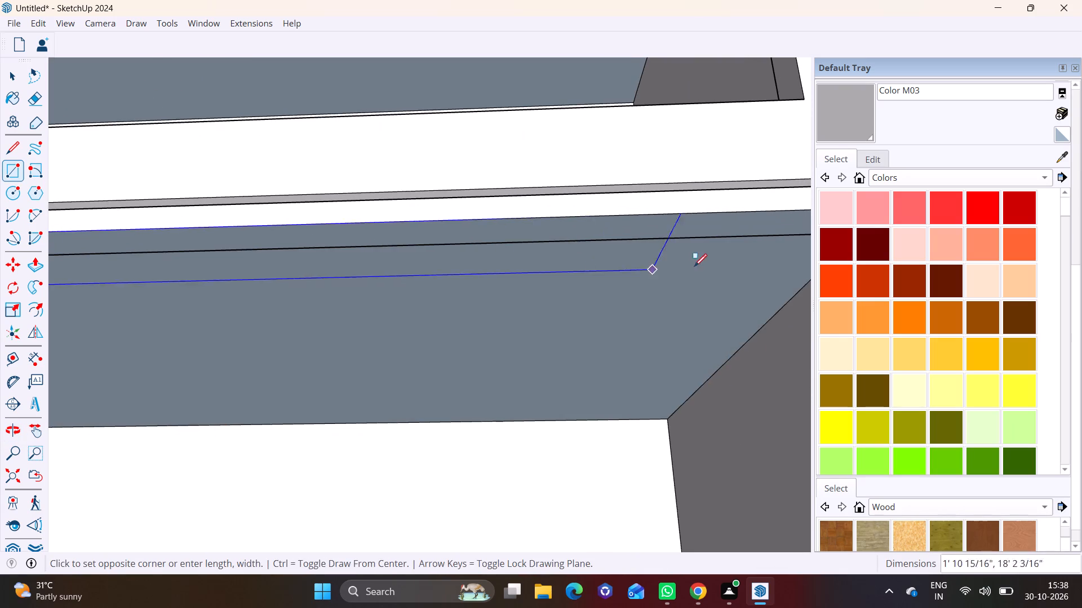
pyautogui.keyDown('shift'); pyautogui.moveTo(704, 262); pyautogui.dragTo(294, 261, button='middle'); pyautogui.keyUp('shift')
pyautogui.moveTo(349, 244); pyautogui.dragTo(485, 241, button='middle')
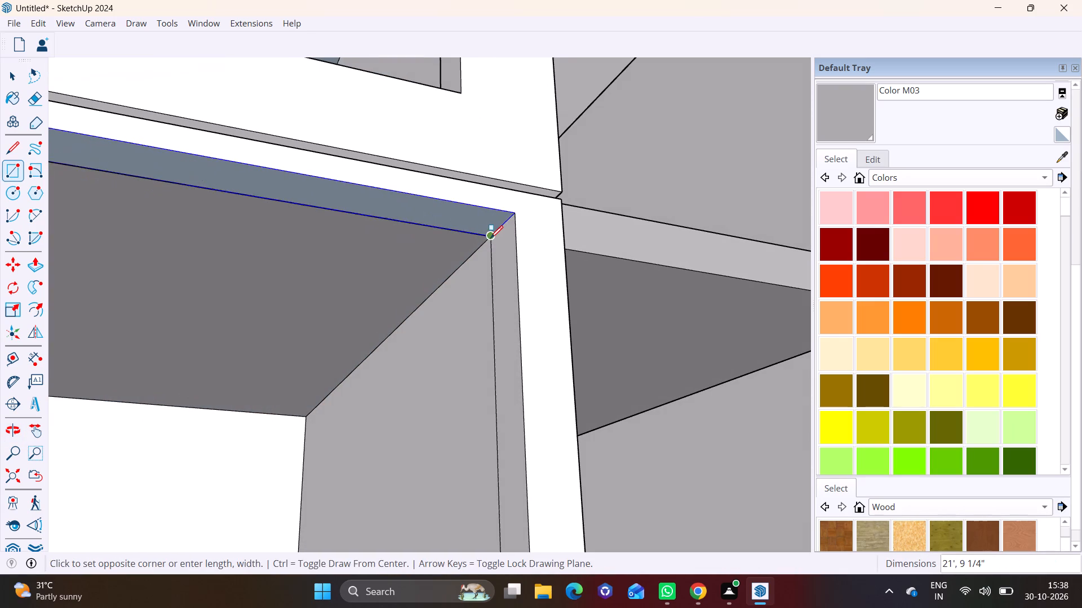
pyautogui.click(490, 238)
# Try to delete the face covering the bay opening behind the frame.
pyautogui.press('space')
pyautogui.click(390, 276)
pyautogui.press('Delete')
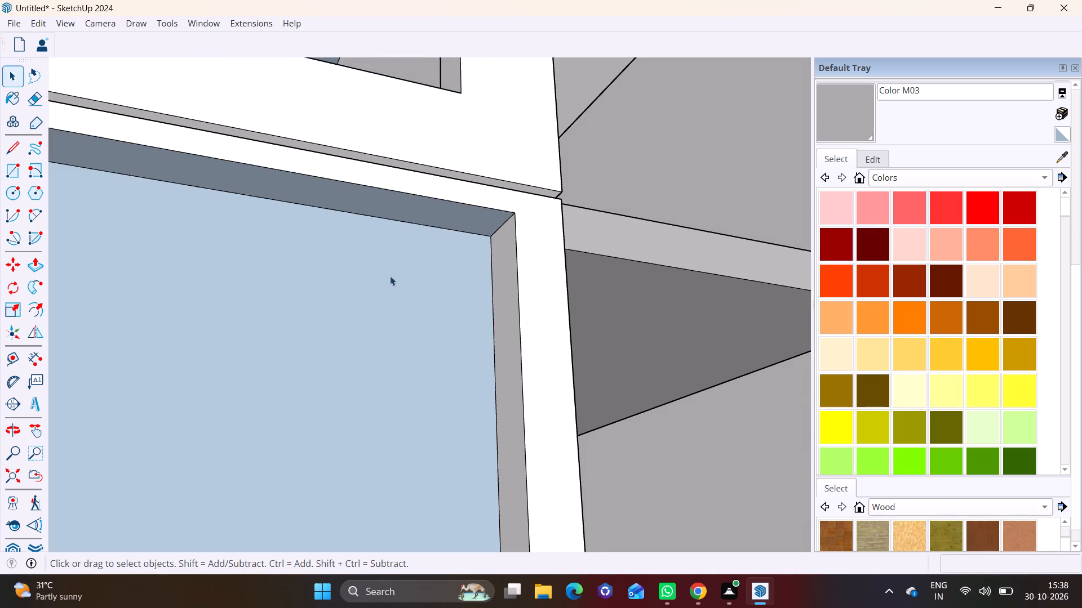
# Push/pull the top rail's underside 7 1/4" down into the opening to thicken the rail.
pyautogui.click(329, 195)
pyautogui.click(27, 263)
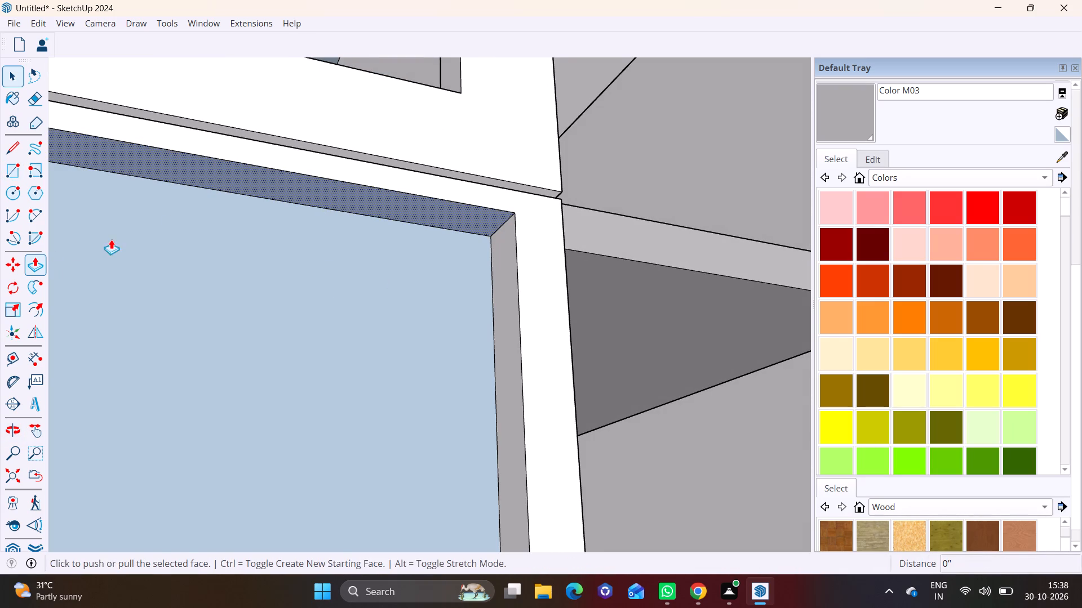
pyautogui.click(320, 184)
pyautogui.click(321, 222)
# Push/pull the left post's inner side slightly into the opening to widen the post.
pyautogui.scroll(-4, 330, 244)
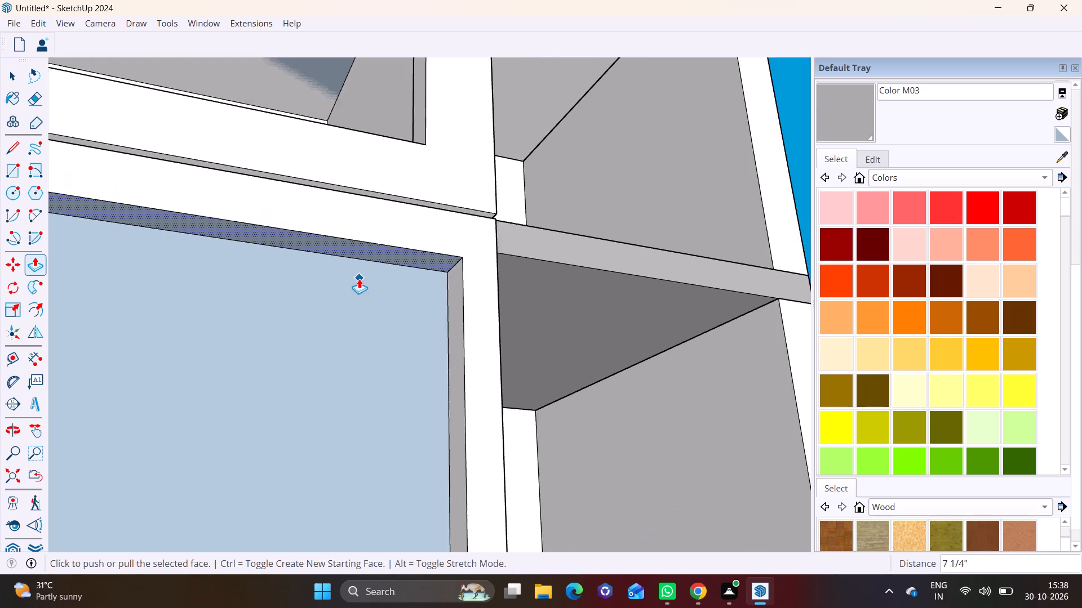
pyautogui.scroll(-3, 359, 279)
pyautogui.moveTo(365, 300); pyautogui.dragTo(254, 433, button='middle')
pyautogui.scroll(-1, 250, 435)
pyautogui.keyDown('shift'); pyautogui.moveTo(244, 313); pyautogui.dragTo(653, 187, button='middle'); pyautogui.keyUp('shift')
pyautogui.moveTo(429, 311); pyautogui.dragTo(294, 325, button='middle')
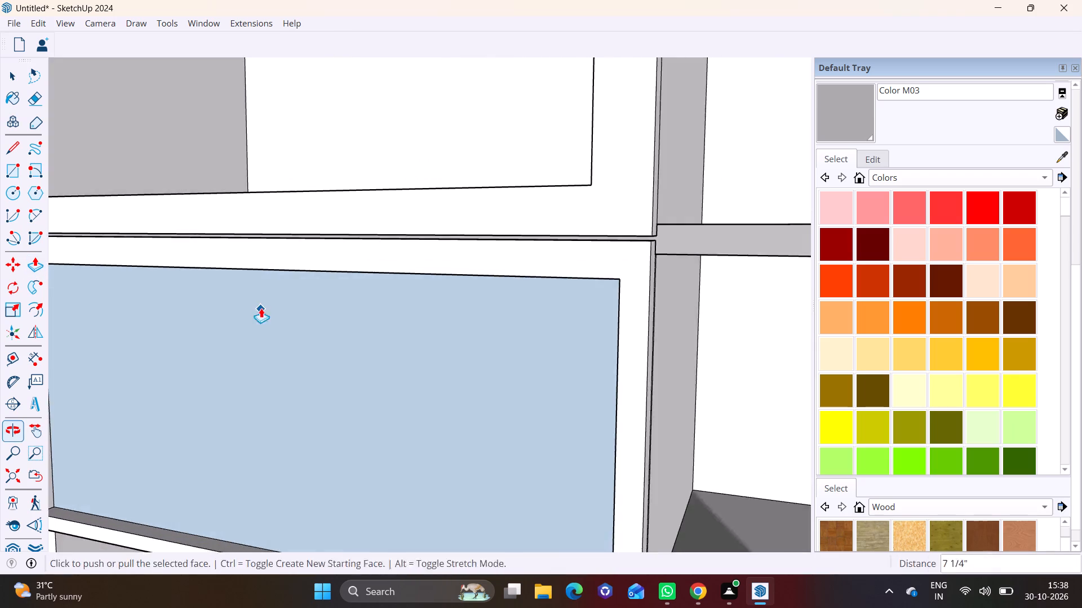
pyautogui.keyDown('shift'); pyautogui.moveTo(261, 308); pyautogui.dragTo(601, 245, button='middle'); pyautogui.keyUp('shift')
pyautogui.scroll(7, 347, 265)
pyautogui.press('space')
pyautogui.click(322, 267)
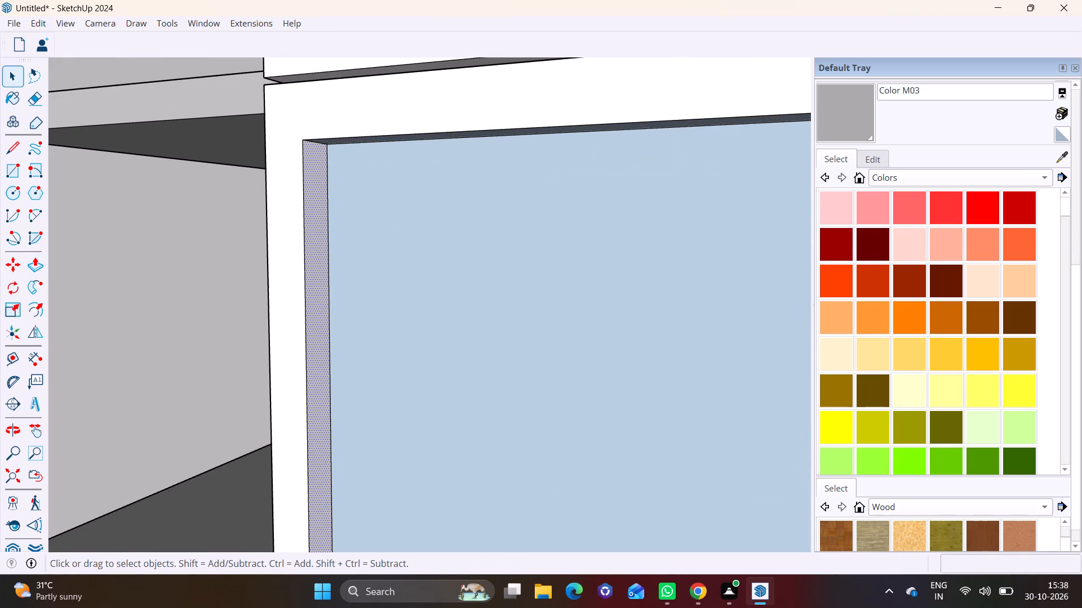
pyautogui.click(41, 263)
pyautogui.click(308, 274)
pyautogui.click(327, 274)
# Delete the face covering the bay opening inside the new frame.
pyautogui.press('space')
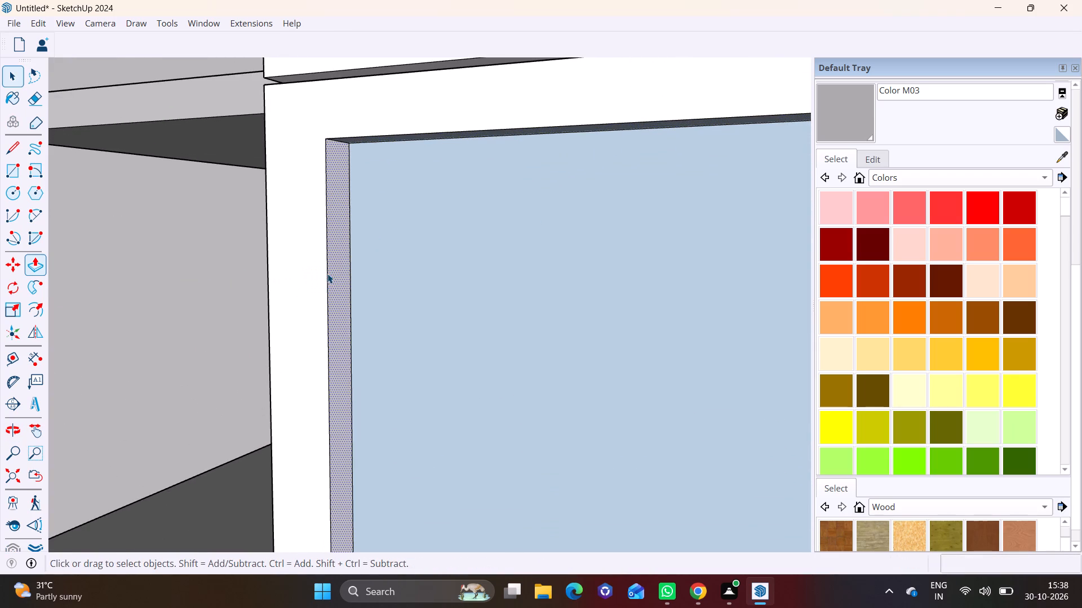
pyautogui.click(452, 297)
pyautogui.press('Delete')
pyautogui.scroll(-6, 413, 337)
pyautogui.moveTo(427, 356); pyautogui.dragTo(382, 247, button='middle')
pyautogui.keyDown('shift'); pyautogui.moveTo(407, 366); pyautogui.dragTo(347, 270, button='middle'); pyautogui.keyUp('shift')
pyautogui.moveTo(396, 358); pyautogui.dragTo(385, 475, button='middle')
pyautogui.scroll(3, 403, 391)
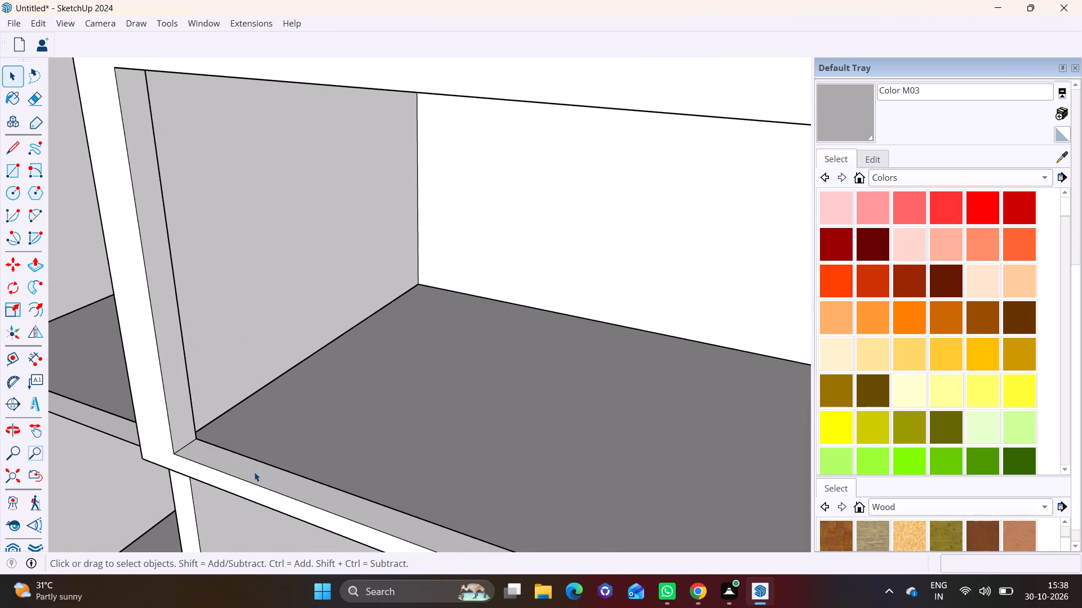
# Push/pull the fourth-floor frame's bottom rail upward into the opening by about 1' to thicken it.
pyautogui.click(254, 472)
pyautogui.click(30, 264)
pyautogui.click(210, 455)
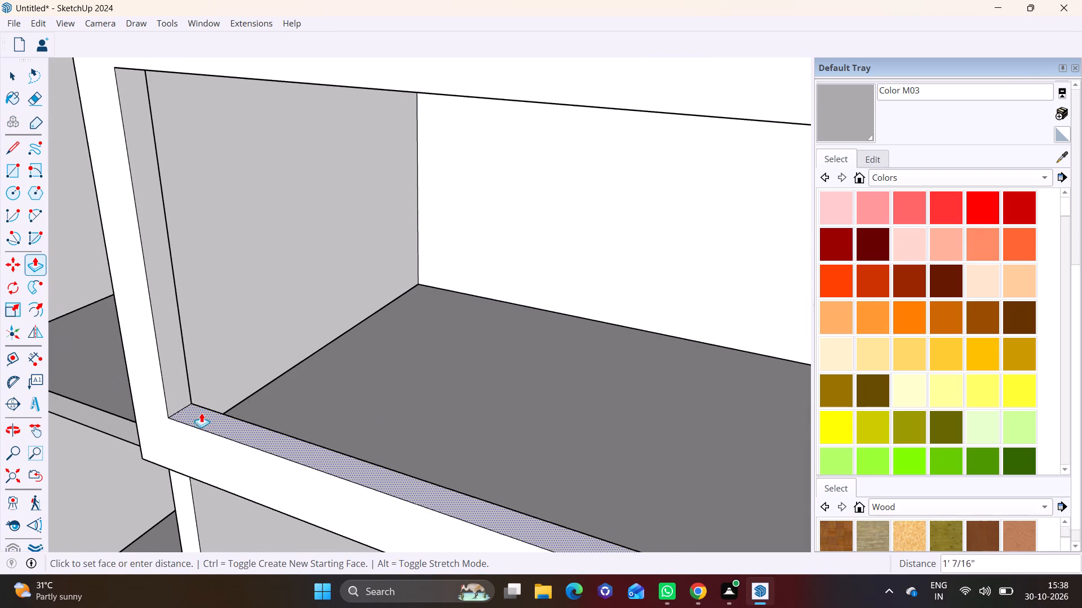
pyautogui.click(201, 407)
# Push/pull the bottom rail's top face back down by about 5 7/16" to make the rail slimmer.
pyautogui.scroll(-14, 225, 408)
pyautogui.moveTo(491, 436); pyautogui.dragTo(606, 376, button='middle')
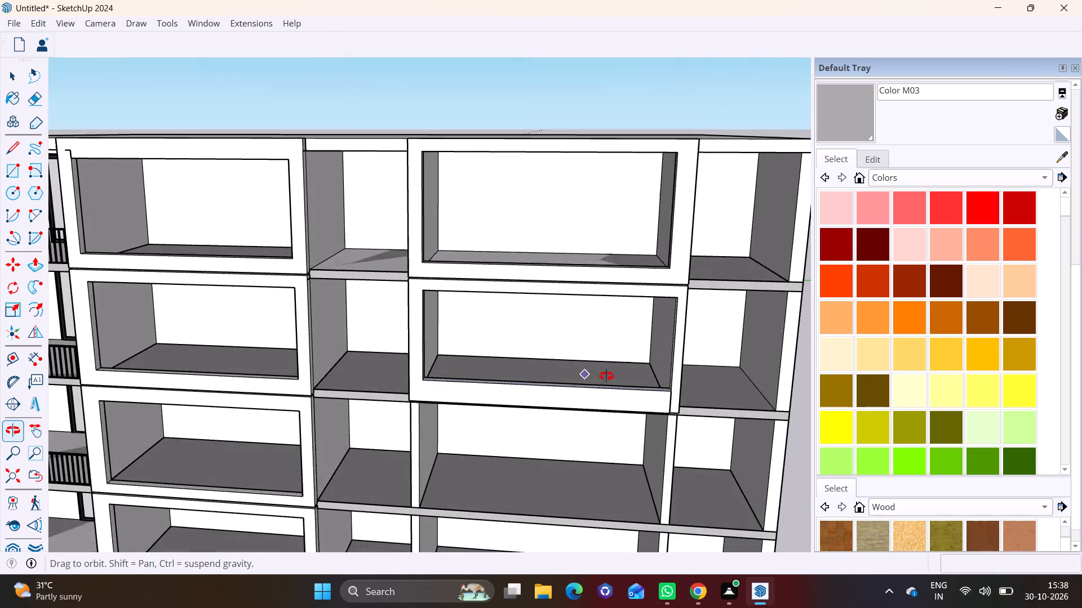
pyautogui.moveTo(606, 376); pyautogui.dragTo(607, 375, button='middle')
pyautogui.scroll(3, 575, 394)
pyautogui.moveTo(571, 400); pyautogui.dragTo(469, 366, button='middle')
pyautogui.click(481, 361)
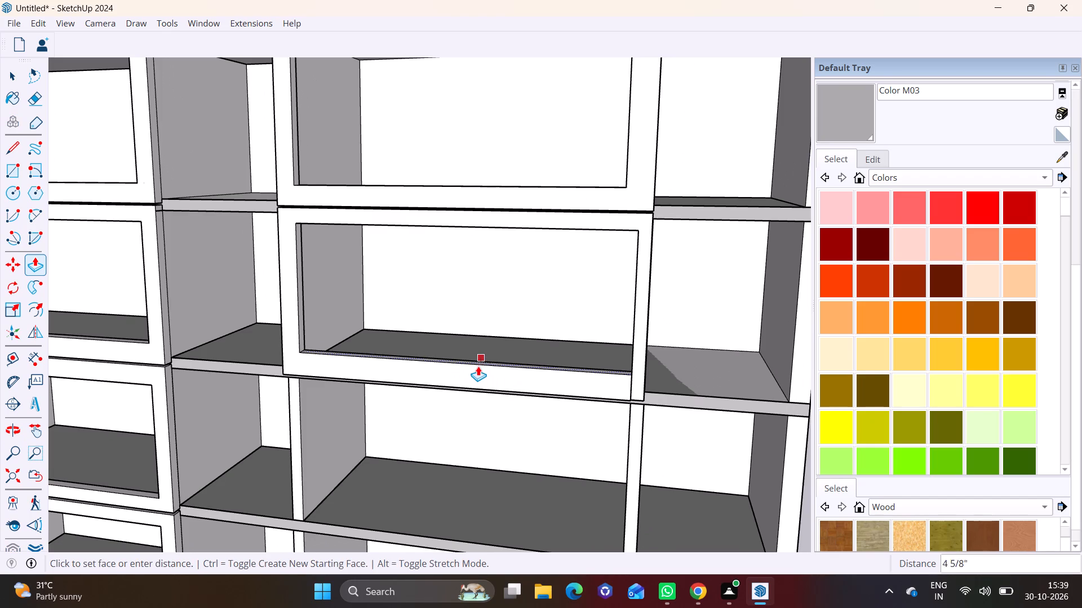
pyautogui.click(478, 366)
# Push/pull the right post's inner side slightly into the opening to widen the post.
pyautogui.moveTo(515, 356); pyautogui.dragTo(669, 356, button='middle')
pyautogui.scroll(3, 716, 352)
pyautogui.keyDown('shift'); pyautogui.moveTo(716, 352); pyautogui.dragTo(432, 348, button='middle'); pyautogui.keyUp('shift')
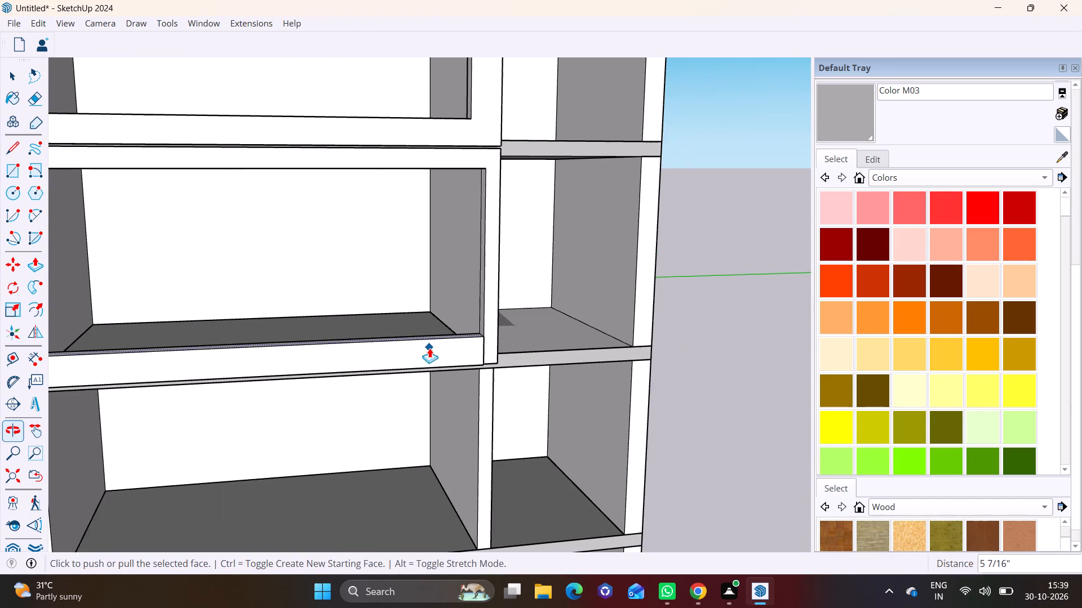
pyautogui.moveTo(469, 339); pyautogui.dragTo(485, 339, button='middle')
pyautogui.scroll(3, 492, 343)
pyautogui.press('space')
pyautogui.click(485, 284)
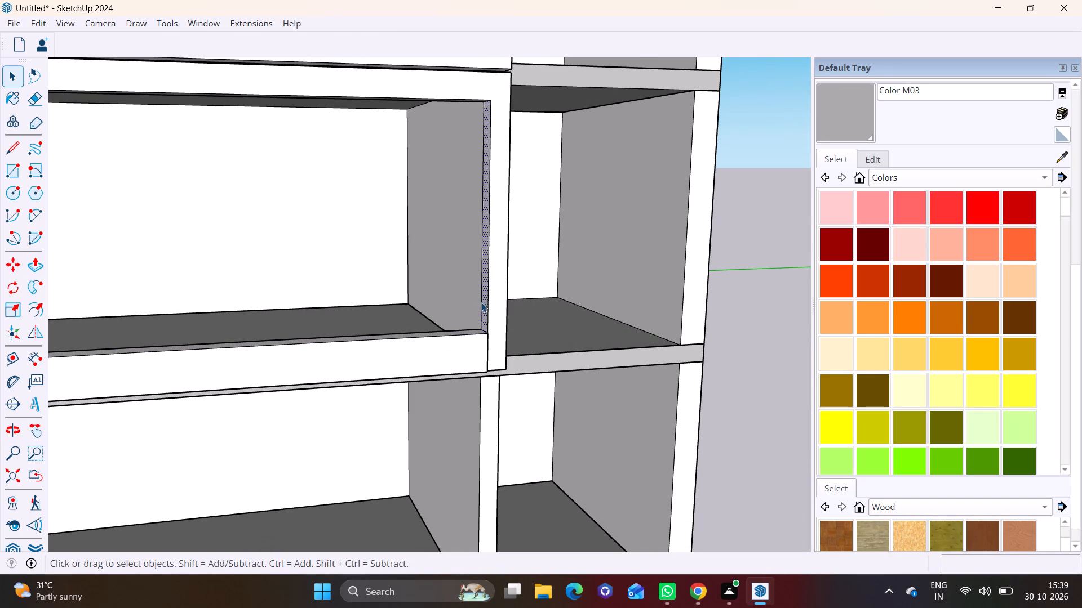
pyautogui.click(41, 264)
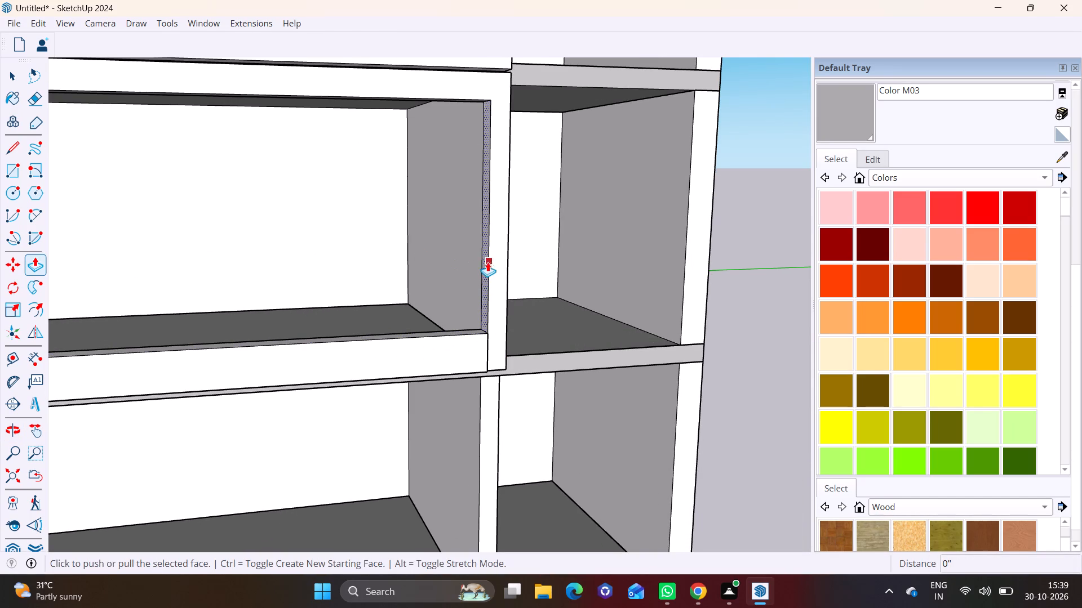
pyautogui.click(484, 263)
pyautogui.click(464, 262)
pyautogui.press('space')
# Push/pull the top rail's underside 1 1/2" down into the opening.
pyautogui.scroll(-4, 445, 283)
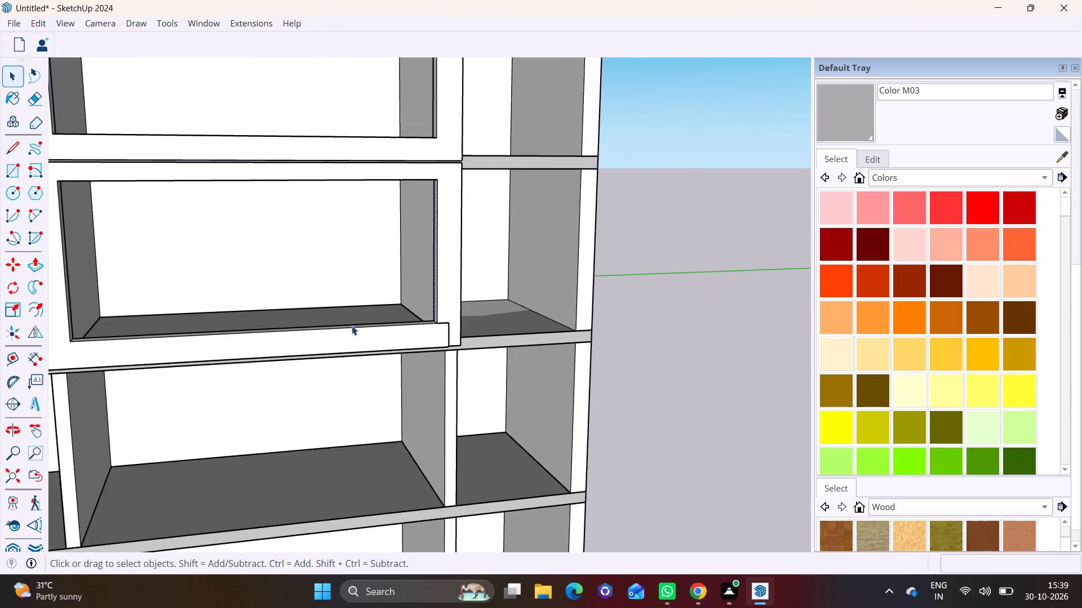
pyautogui.scroll(-3, 352, 325)
pyautogui.keyDown('shift'); pyautogui.moveTo(385, 213); pyautogui.dragTo(429, 299, button='middle'); pyautogui.keyUp('shift')
pyautogui.scroll(1, 347, 296)
pyautogui.moveTo(347, 296); pyautogui.dragTo(325, 248, button='middle')
pyautogui.scroll(2, 347, 272)
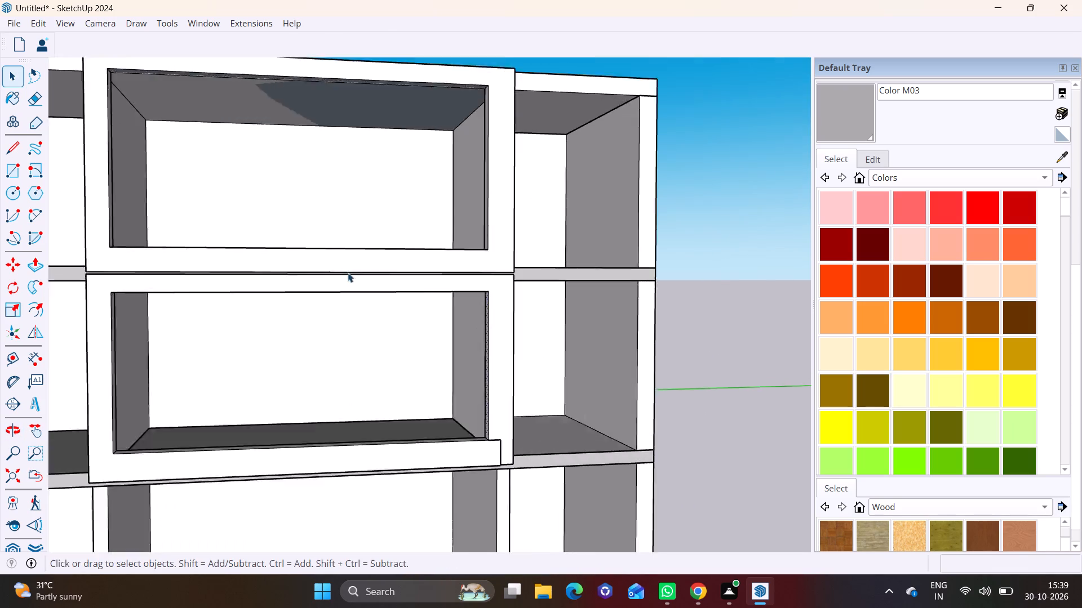
pyautogui.scroll(4, 348, 272)
pyautogui.moveTo(340, 277); pyautogui.dragTo(328, 199, button='middle')
pyautogui.scroll(6, 454, 292)
pyautogui.click(478, 222)
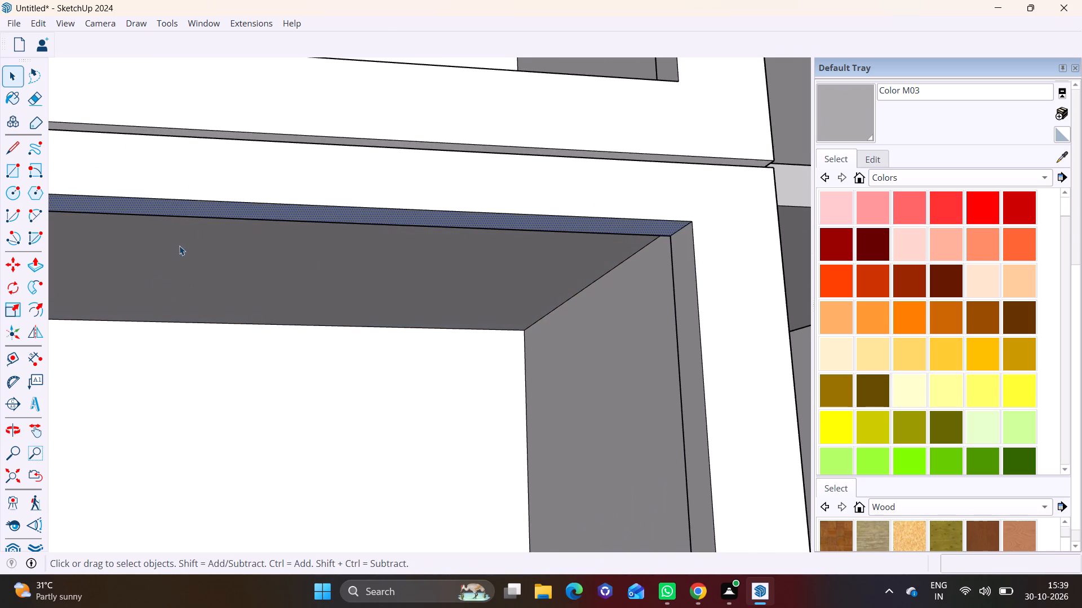
pyautogui.click(33, 261)
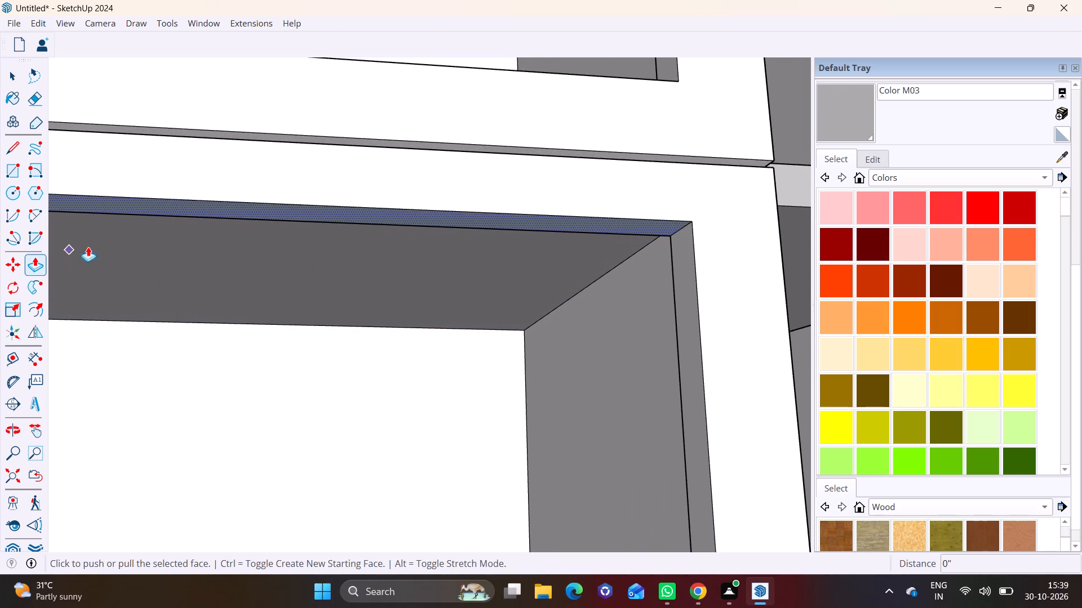
pyautogui.click(168, 207)
pyautogui.click(168, 215)
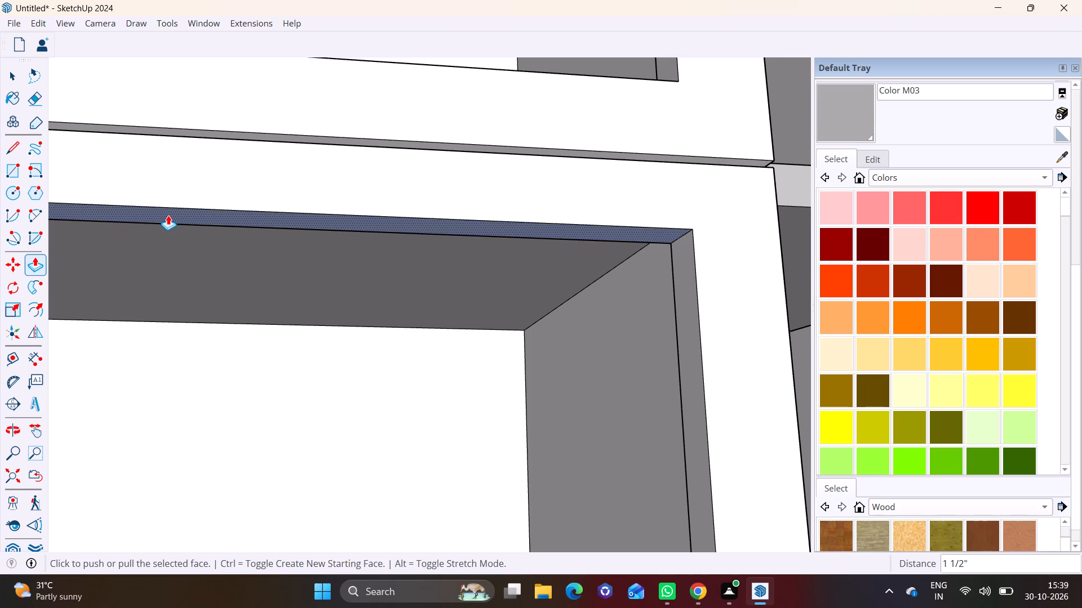
pyautogui.press('space')
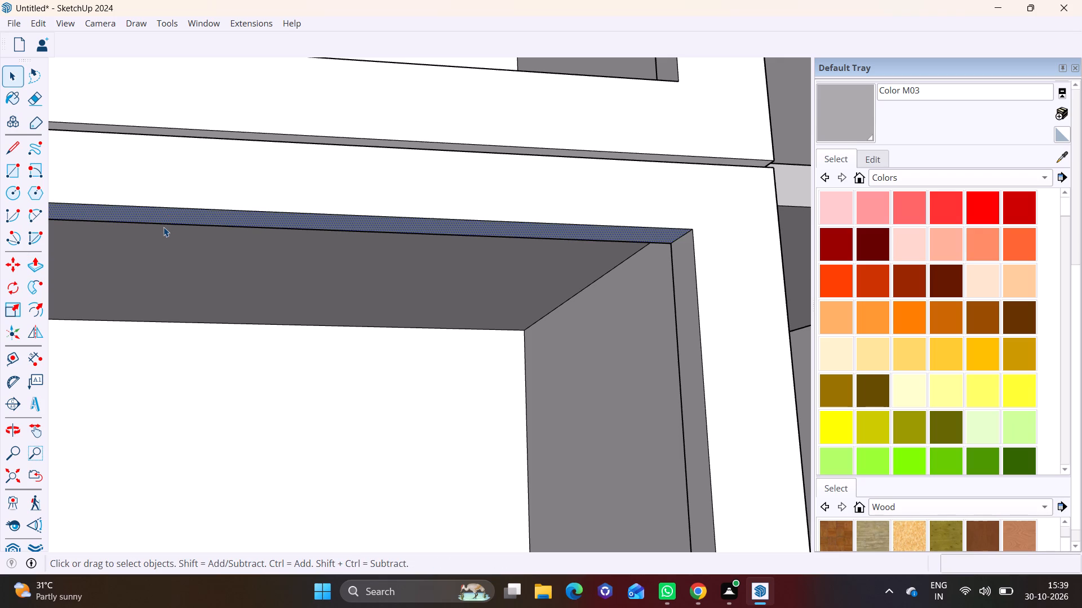
pyautogui.press('space')
# Erase the vertical and upper leftover edges where the bottom rail's end overlaps the right post.
pyautogui.scroll(-6, 160, 229)
pyautogui.keyDown('shift'); pyautogui.moveTo(253, 256); pyautogui.dragTo(353, 198, button='middle'); pyautogui.keyUp('shift')
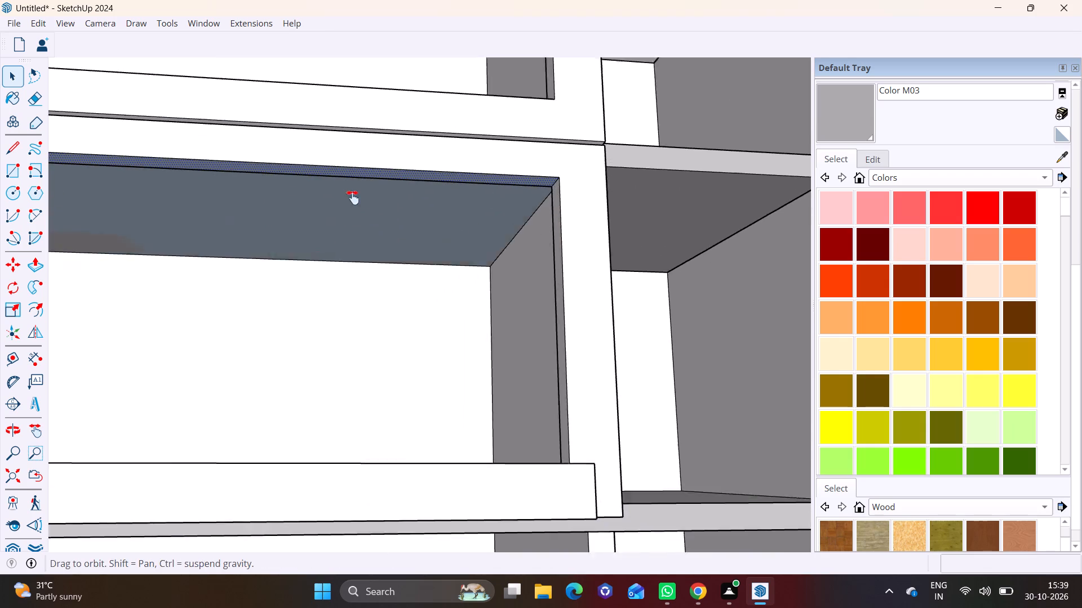
pyautogui.keyDown('shift'); pyautogui.moveTo(353, 198); pyautogui.dragTo(447, 169, button='middle'); pyautogui.keyUp('shift')
pyautogui.moveTo(420, 311); pyautogui.dragTo(250, 400, button='middle')
pyautogui.scroll(2, 556, 466)
pyautogui.scroll(1, 524, 570)
pyautogui.keyDown('shift'); pyautogui.moveTo(512, 534); pyautogui.dragTo(507, 509, button='middle'); pyautogui.keyUp('shift')
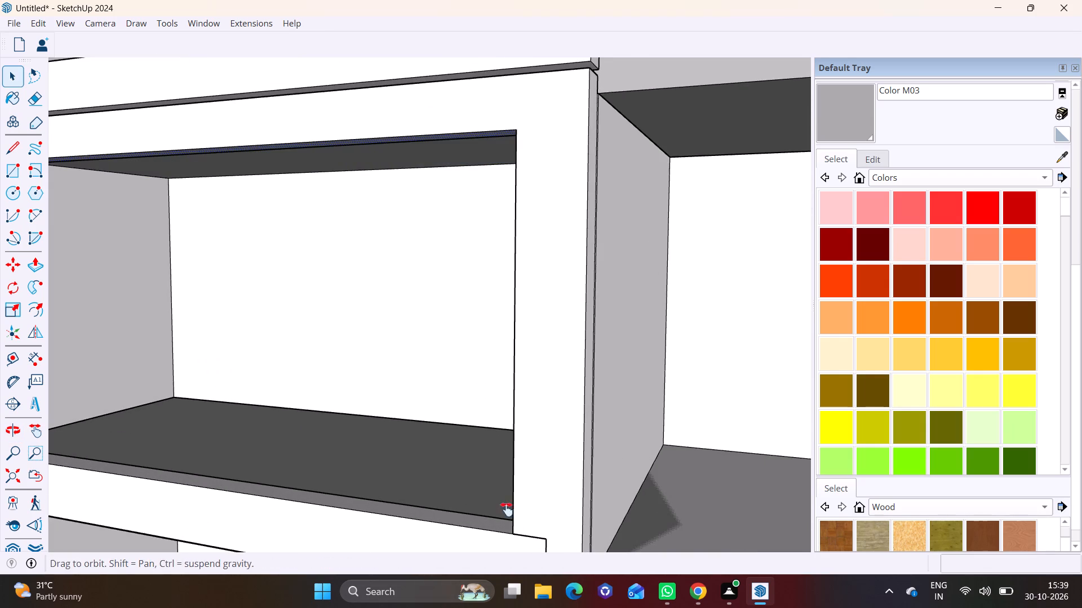
pyautogui.keyDown('shift'); pyautogui.moveTo(507, 509); pyautogui.dragTo(496, 436, button='middle'); pyautogui.keyUp('shift')
pyautogui.scroll(14, 511, 440)
pyautogui.moveTo(516, 444); pyautogui.dragTo(261, 388, button='middle')
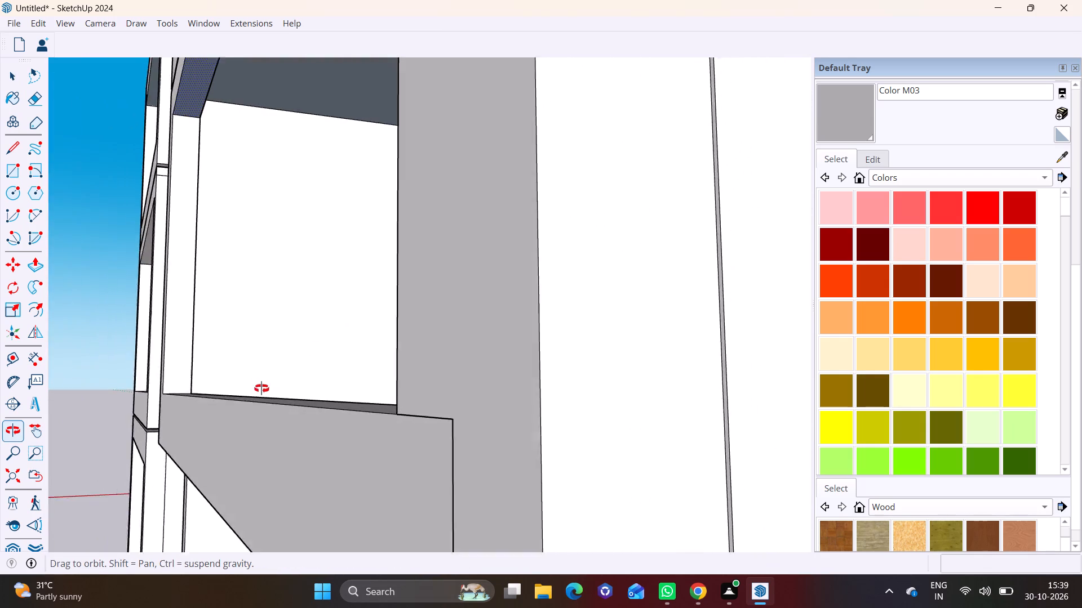
pyautogui.moveTo(261, 388); pyautogui.dragTo(260, 390, button='middle')
pyautogui.scroll(10, 566, 522)
pyautogui.click(402, 385)
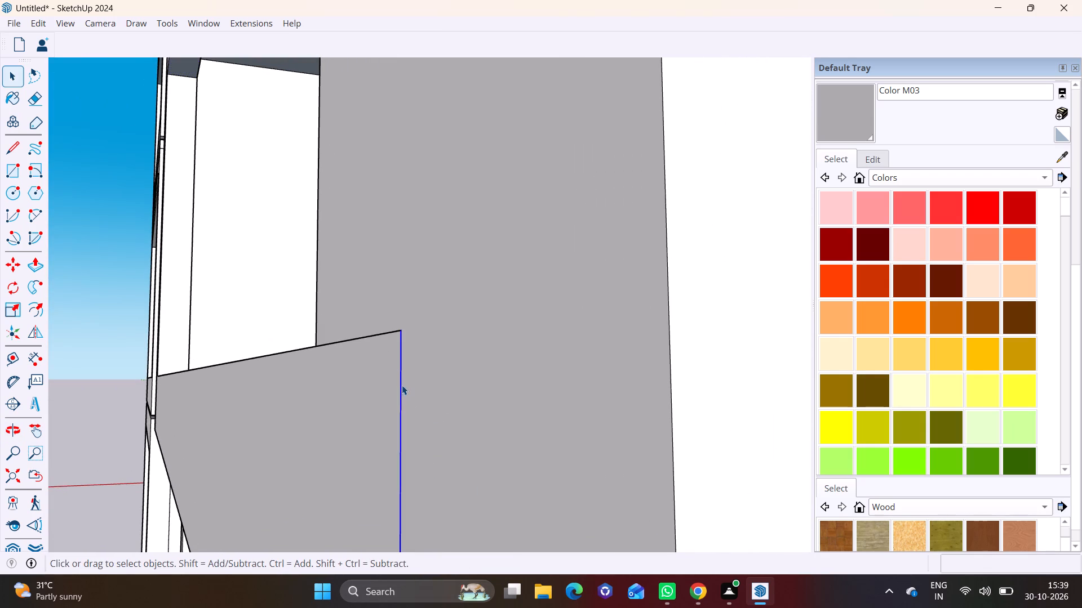
pyautogui.rightClick(402, 385)
pyautogui.click(423, 413)
pyautogui.click(376, 334)
pyautogui.rightClick(377, 334)
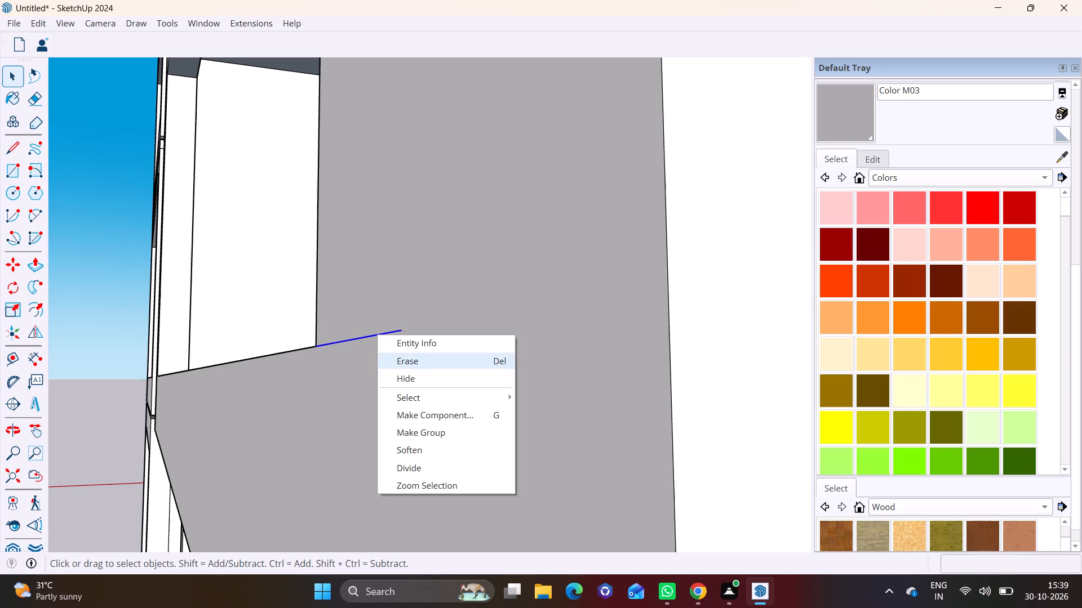
pyautogui.click(394, 360)
# Push/pull the right post's bottom face down until it is flush with the bottom rail's underside.
pyautogui.scroll(-9, 396, 363)
pyautogui.moveTo(396, 372); pyautogui.dragTo(523, 201, button='middle')
pyautogui.scroll(-7, 491, 351)
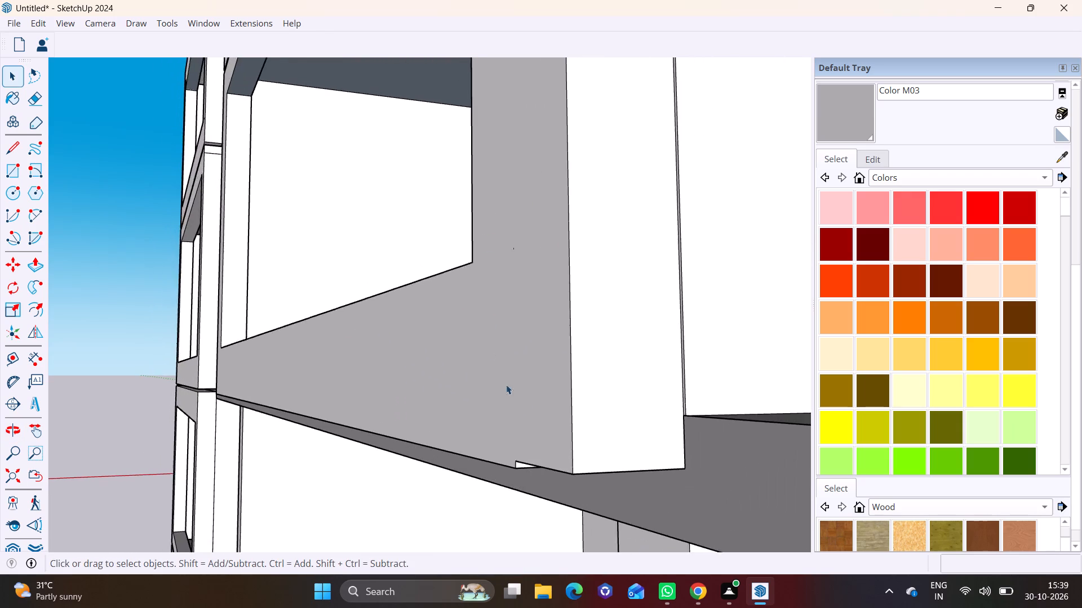
pyautogui.moveTo(566, 423); pyautogui.dragTo(564, 288, button='middle')
pyautogui.scroll(6, 632, 431)
pyautogui.click(595, 425)
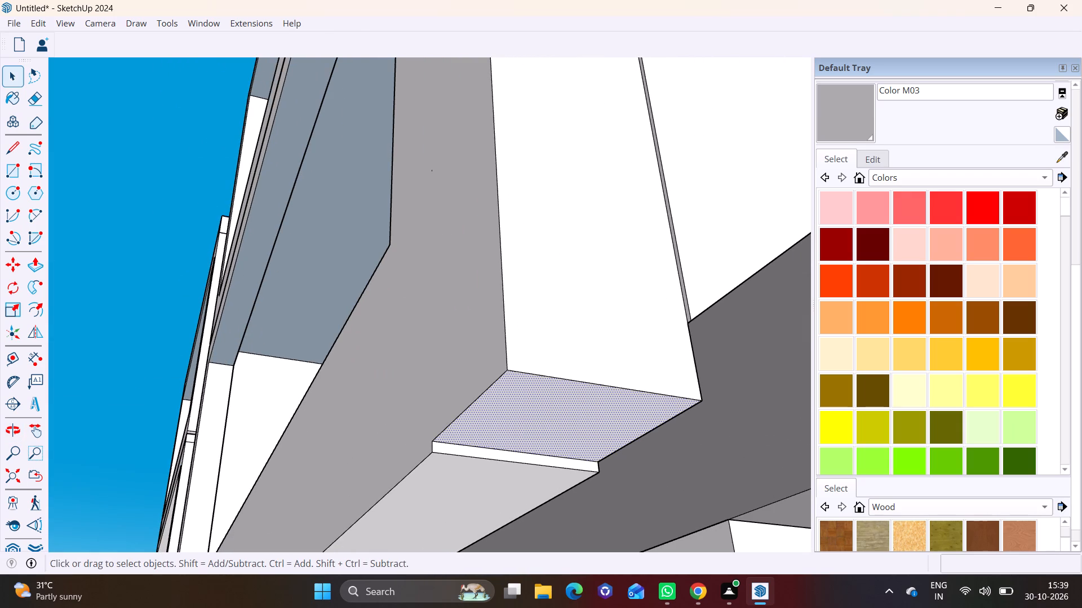
pyautogui.click(33, 262)
pyautogui.click(513, 408)
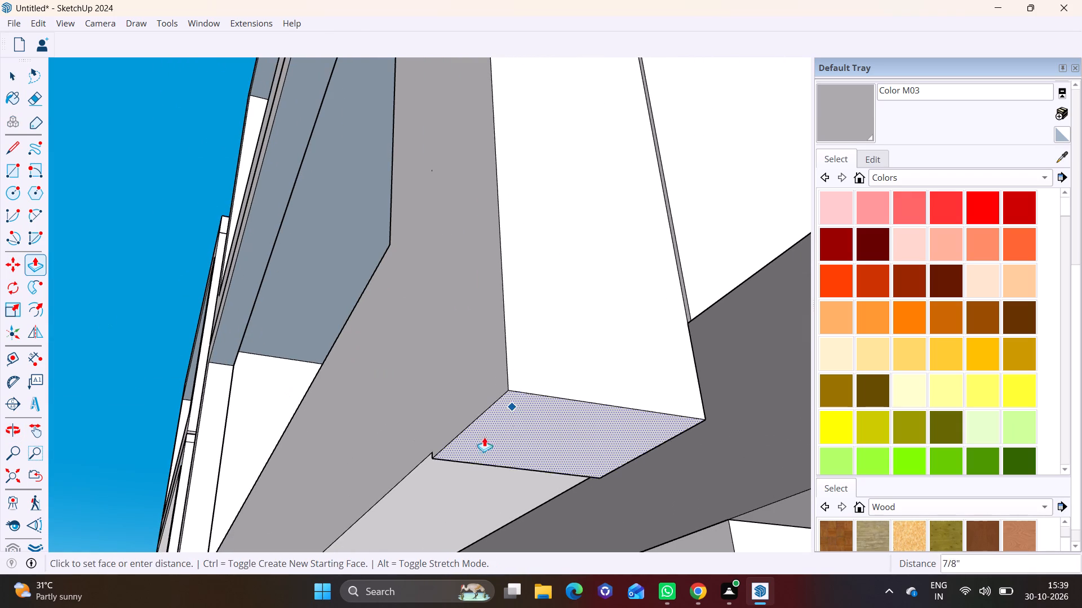
pyautogui.click(415, 466)
pyautogui.press('space')
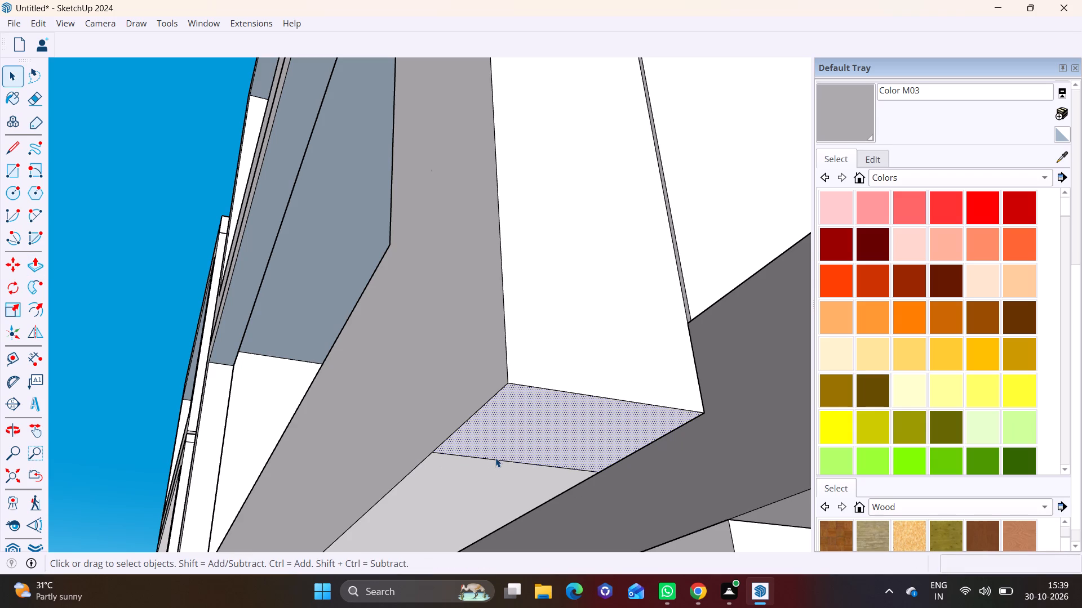
# Erase the leftover edge dividing the undersides of the right post and the bottom rail.
pyautogui.click(495, 458)
pyautogui.rightClick(495, 458)
pyautogui.click(548, 327)
# Push/pull the frame's whole underside up by about 4 1/4" above the slab edge.
pyautogui.scroll(-2, 458, 395)
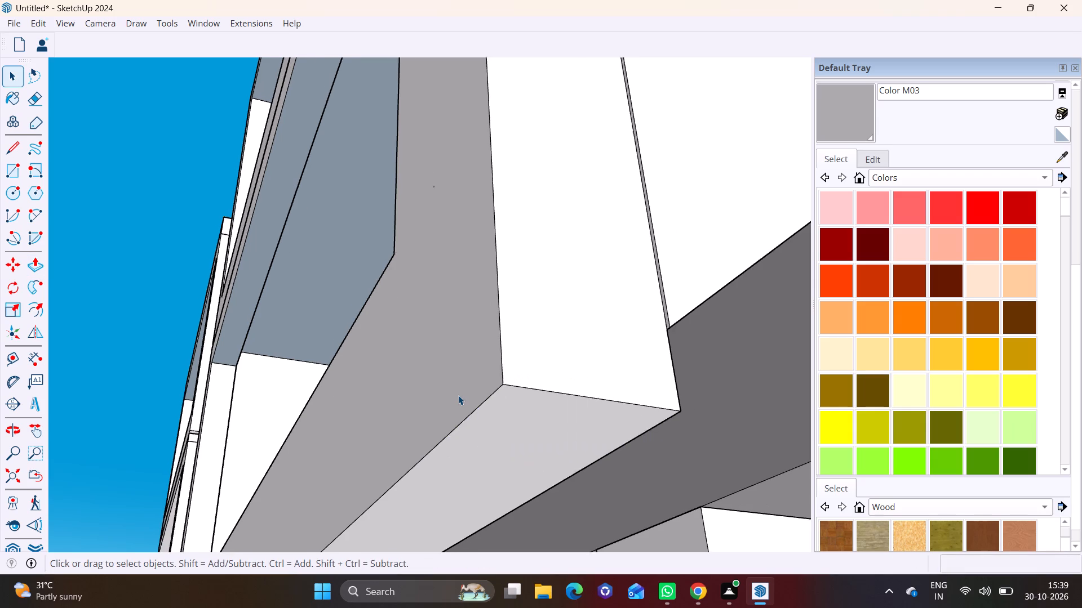
pyautogui.scroll(-13, 458, 395)
pyautogui.moveTo(518, 290); pyautogui.dragTo(797, 483, button='middle')
pyautogui.scroll(-7, 323, 349)
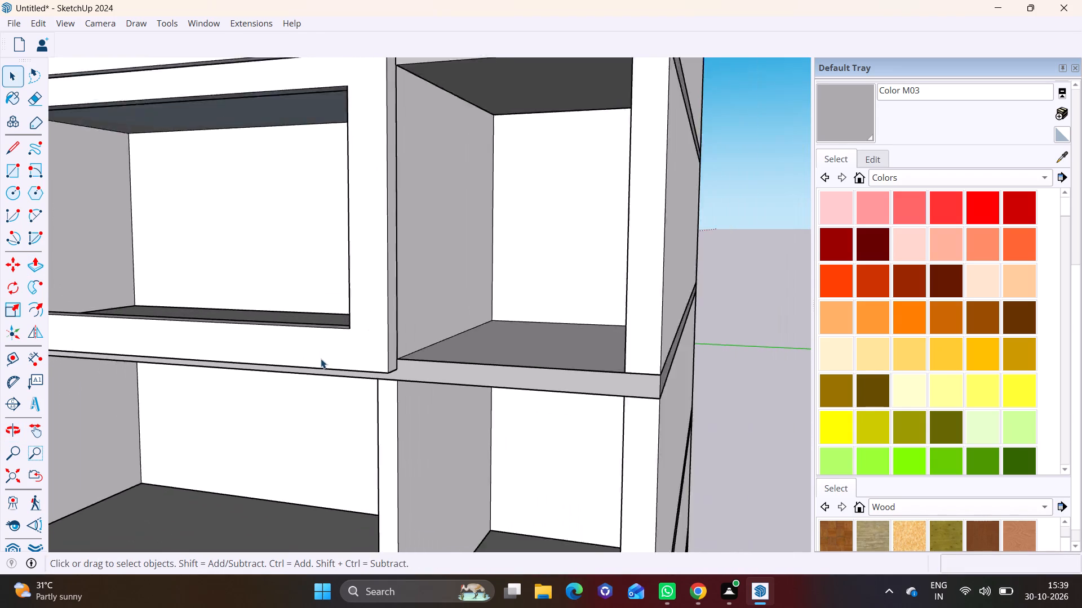
pyautogui.scroll(-2, 321, 359)
pyautogui.keyDown('shift'); pyautogui.moveTo(321, 369); pyautogui.dragTo(586, 383, button='middle'); pyautogui.keyUp('shift')
pyautogui.scroll(-7, 491, 400)
pyautogui.keyDown('shift'); pyautogui.moveTo(515, 457); pyautogui.dragTo(466, 233, button='middle'); pyautogui.keyUp('shift')
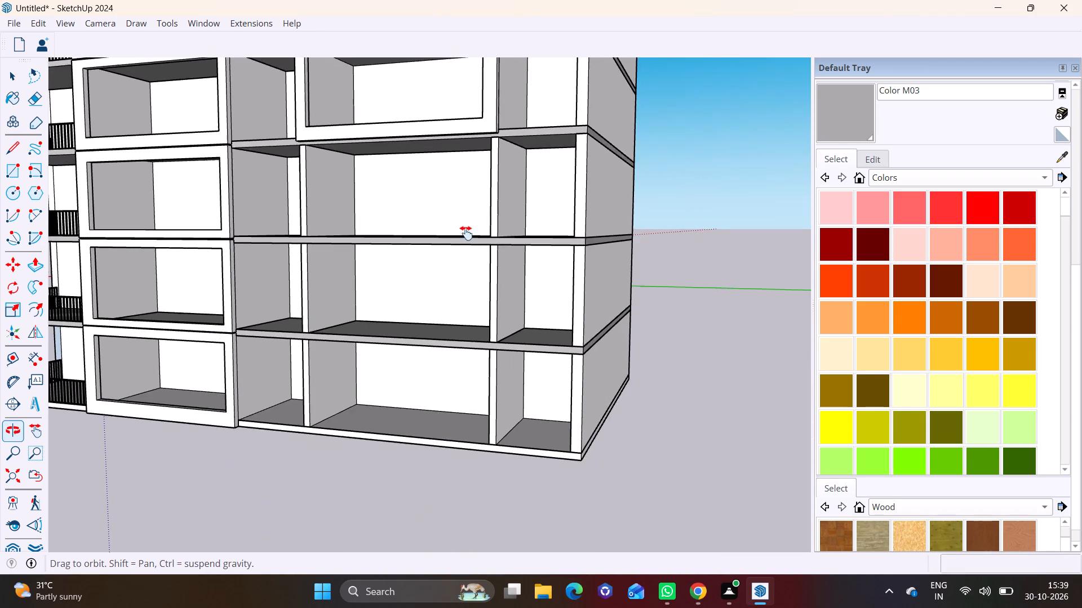
pyautogui.keyDown('shift'); pyautogui.moveTo(466, 233); pyautogui.dragTo(489, 494, button='middle'); pyautogui.keyUp('shift')
pyautogui.scroll(4, 433, 444)
pyautogui.moveTo(427, 442); pyautogui.dragTo(467, 341, button='middle')
pyautogui.scroll(5, 486, 294)
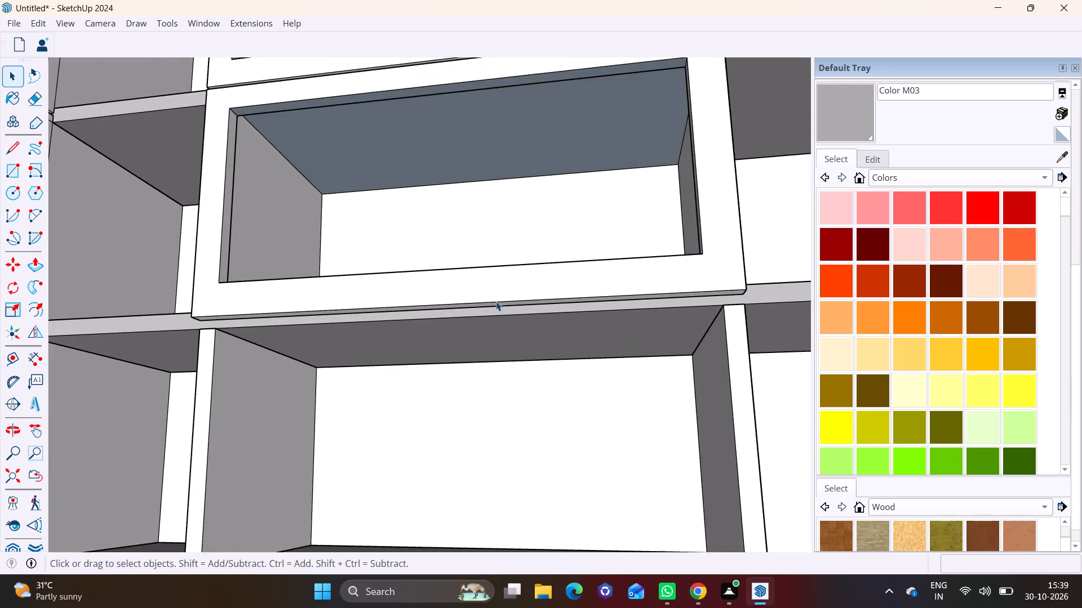
pyautogui.scroll(2, 496, 301)
pyautogui.moveTo(504, 327); pyautogui.dragTo(255, 324, button='middle')
pyautogui.scroll(3, 299, 301)
pyautogui.click(387, 256)
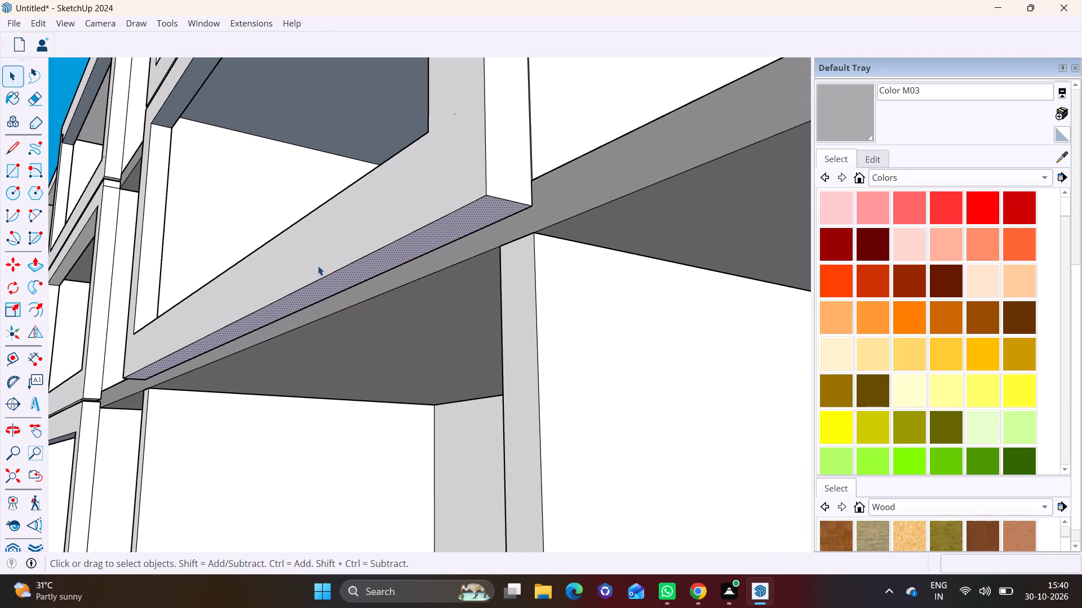
pyautogui.click(37, 262)
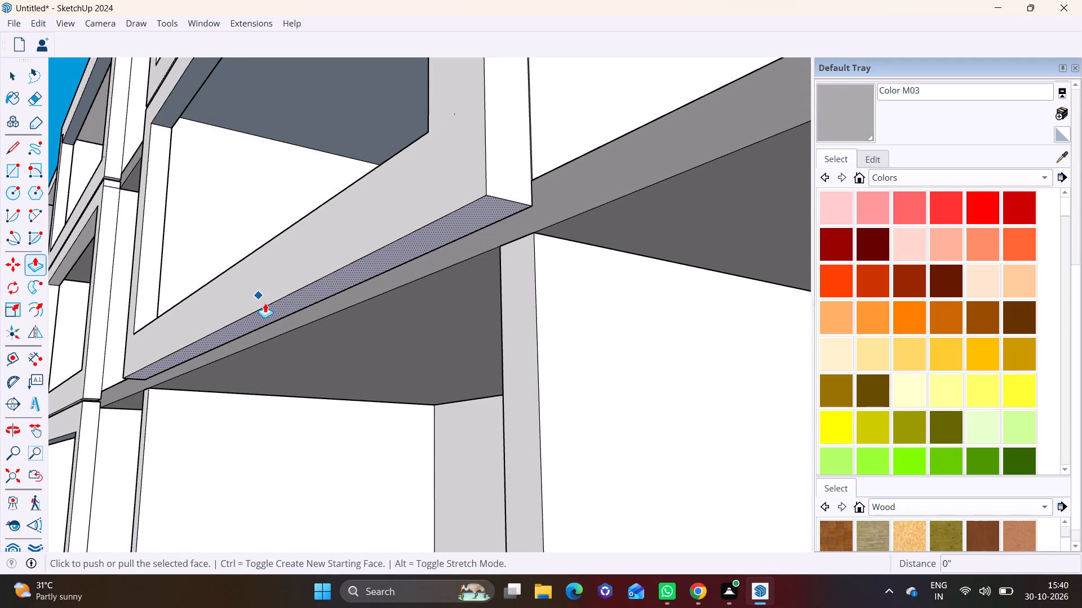
pyautogui.click(277, 308)
pyautogui.click(278, 293)
# Draw a rectangle about 4 15/16" by 22' 5 15/16" on the slab edge beneath the finished frame, above the next bay down.
pyautogui.scroll(-3, 348, 317)
pyautogui.moveTo(350, 315); pyautogui.dragTo(371, 356, button='middle')
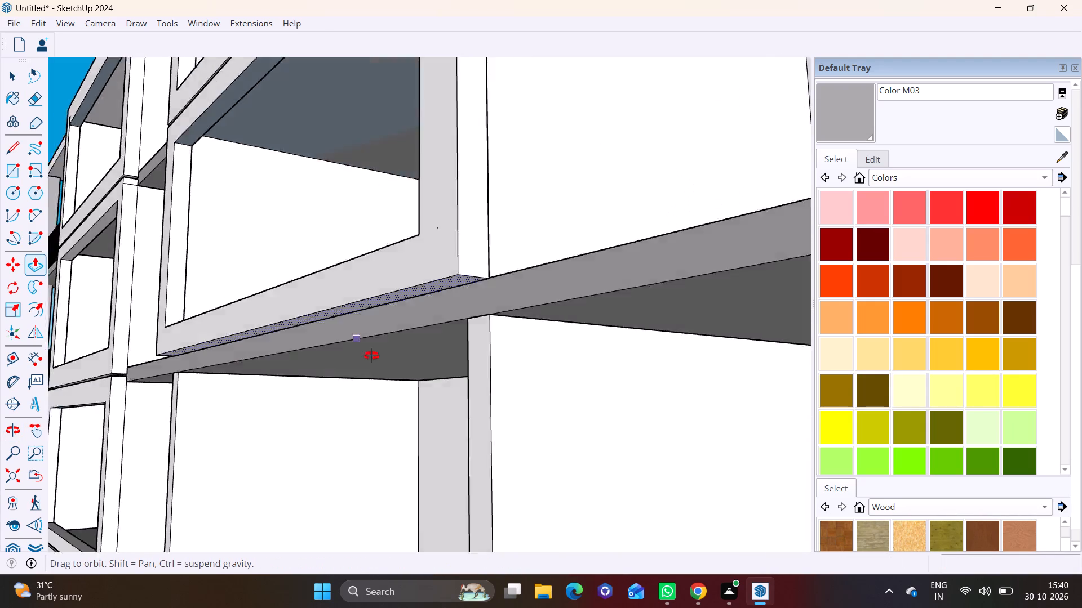
pyautogui.moveTo(371, 356); pyautogui.dragTo(645, 370, button='middle')
pyautogui.scroll(2, 230, 361)
pyautogui.moveTo(215, 359); pyautogui.dragTo(194, 352, button='middle')
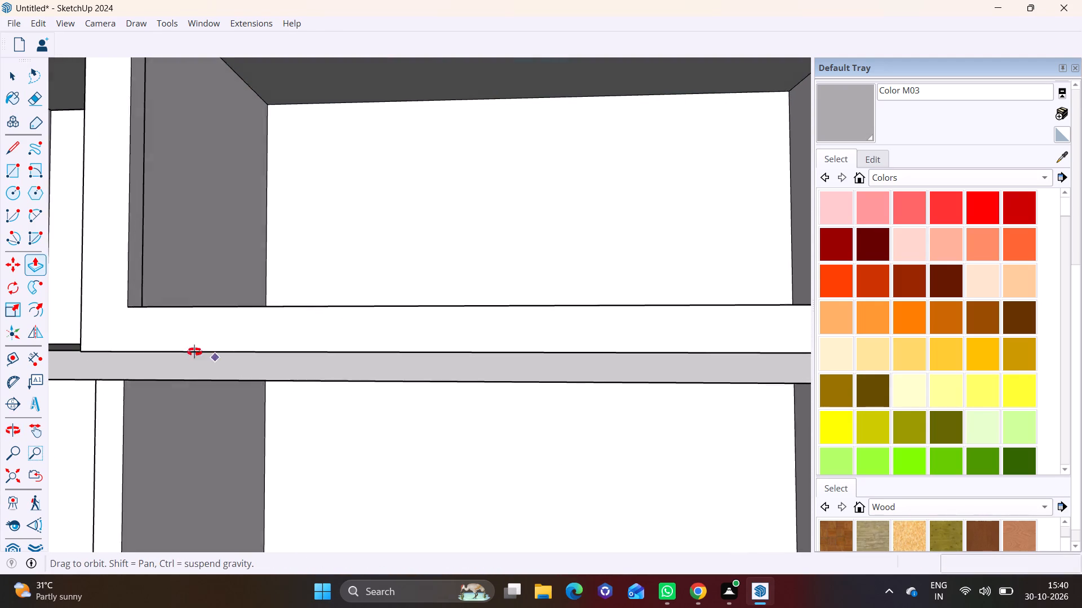
pyautogui.moveTo(194, 352); pyautogui.dragTo(229, 305, button='middle')
pyautogui.scroll(1, 224, 305)
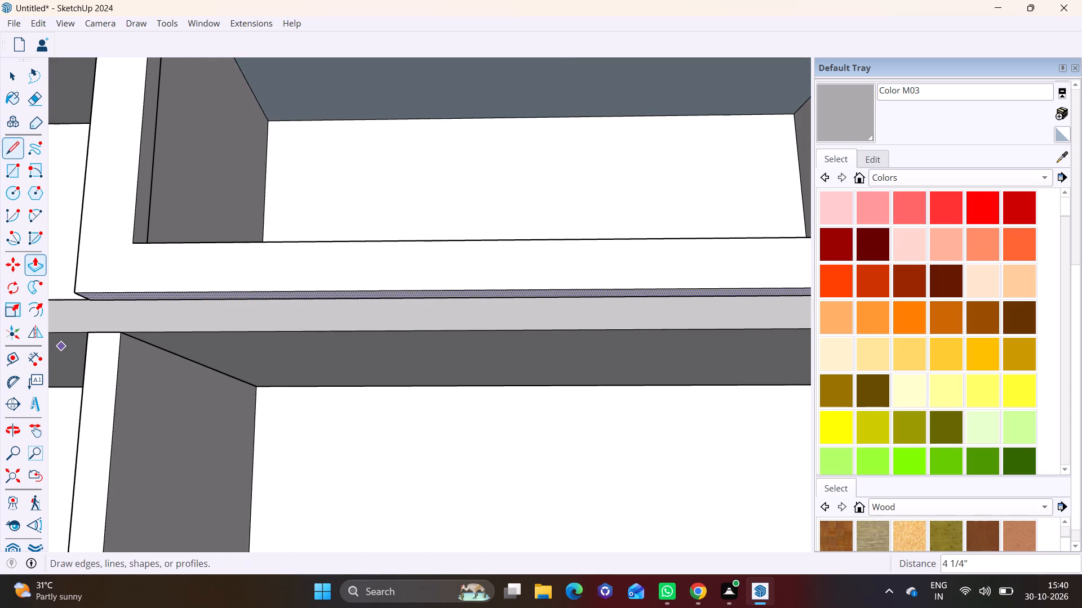
pyautogui.click(10, 167)
pyautogui.moveTo(108, 290); pyautogui.dragTo(154, 292, button='middle')
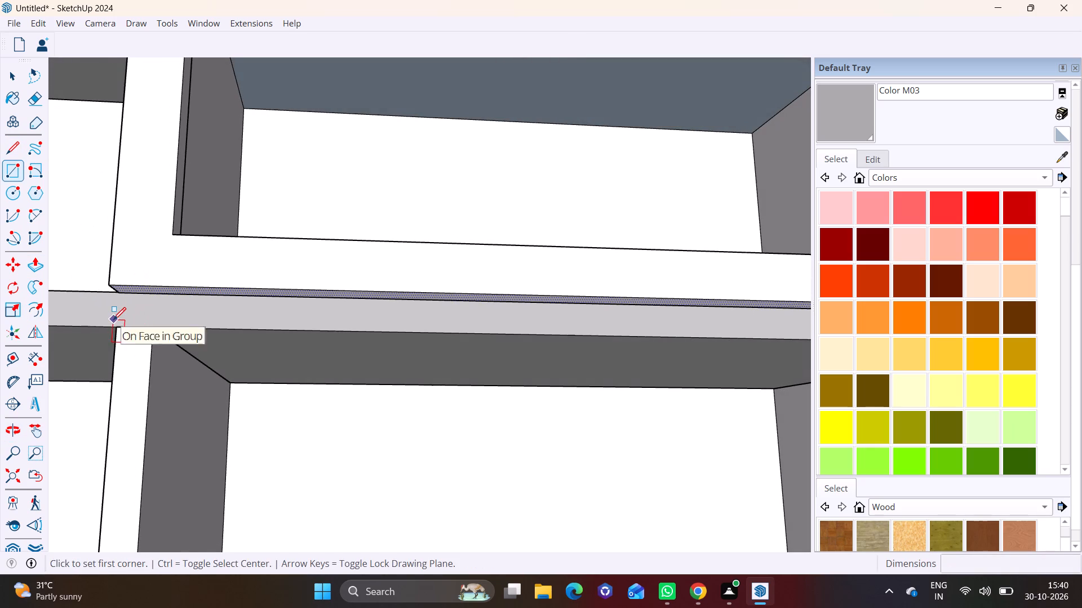
pyautogui.click(117, 327)
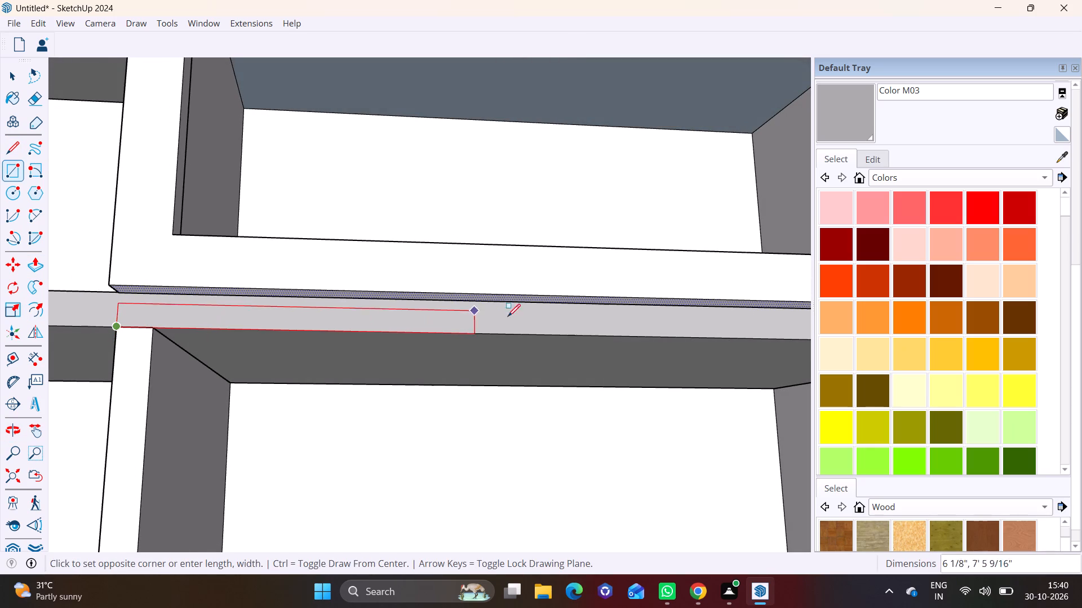
pyautogui.moveTo(534, 312); pyautogui.dragTo(178, 325, button='middle')
pyautogui.moveTo(707, 341); pyautogui.dragTo(293, 414, button='middle')
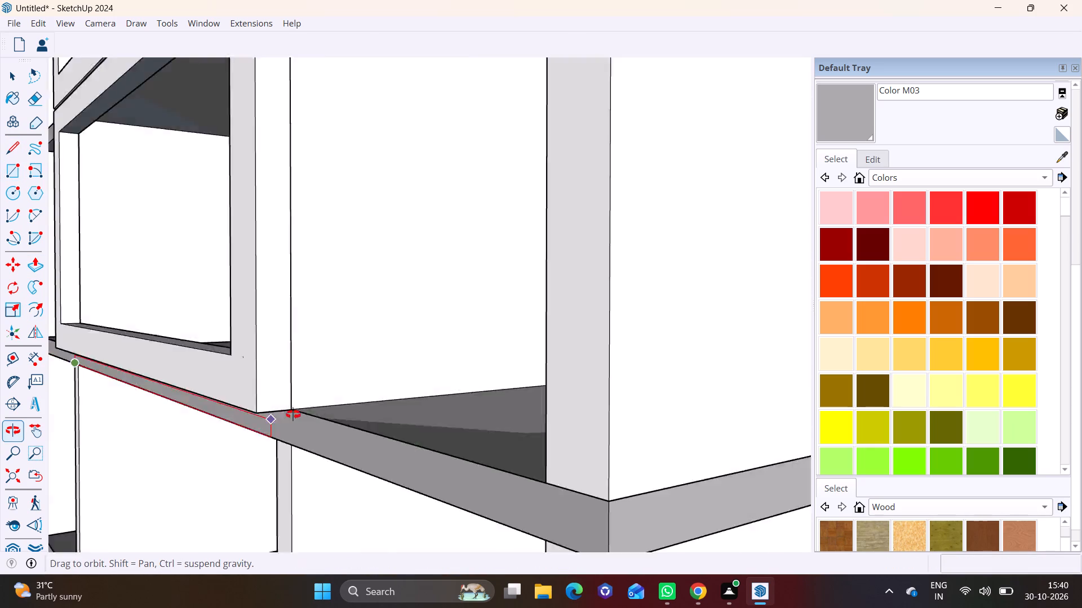
pyautogui.moveTo(293, 414); pyautogui.dragTo(397, 398, button='middle')
pyautogui.scroll(4, 327, 407)
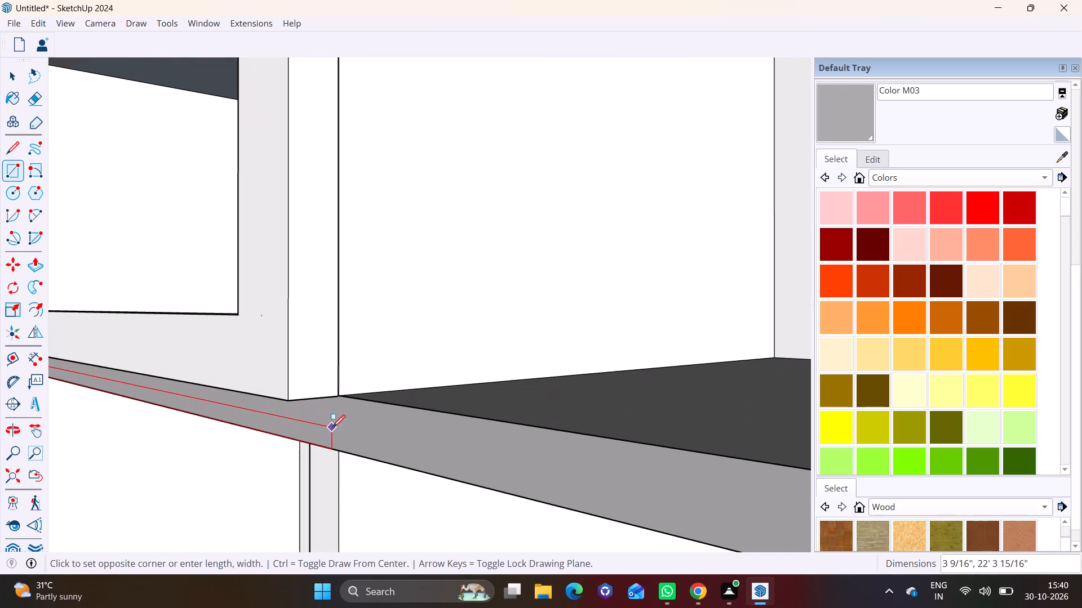
pyautogui.moveTo(330, 427); pyautogui.dragTo(417, 400, button='middle')
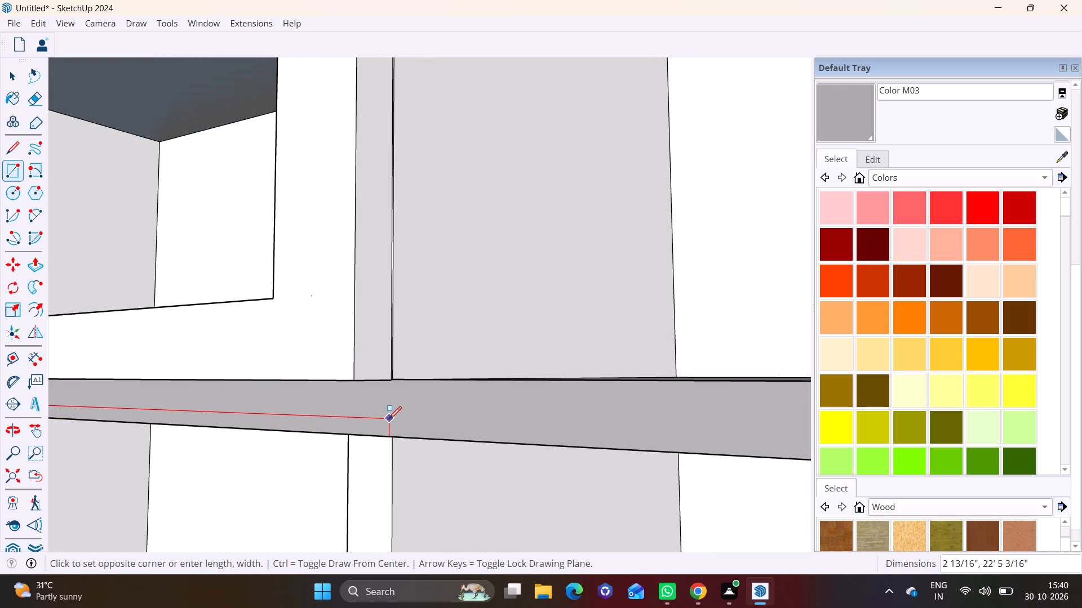
pyautogui.click(392, 406)
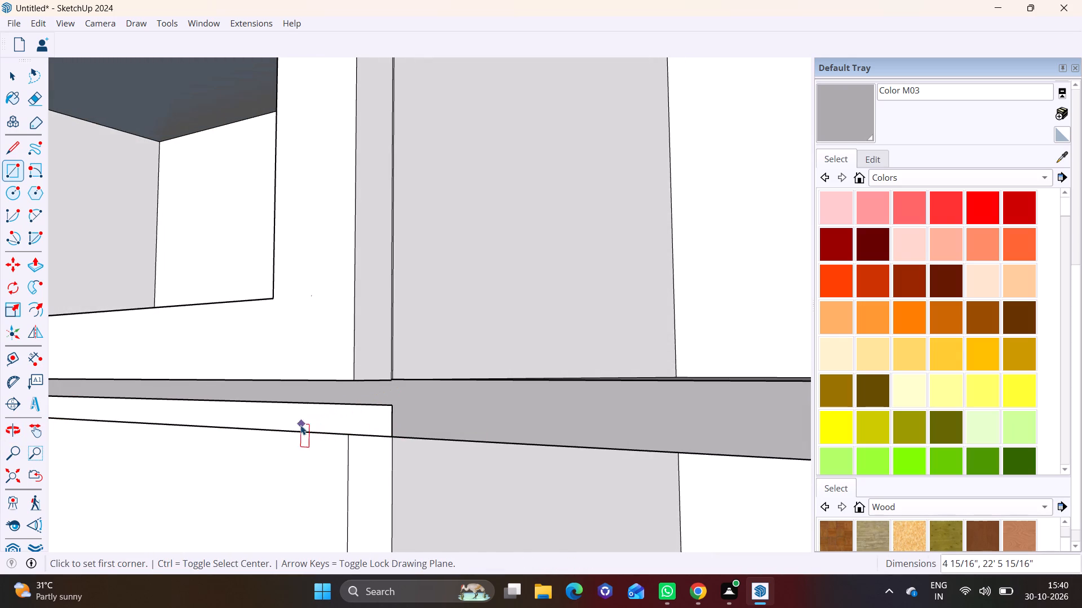
pyautogui.press('space')
pyautogui.click(283, 450)
pyautogui.press('Delete')
# Push/pull the new slab-edge strip outward by 9 1/4" to form the lower frame's top rail.
pyautogui.click(309, 401)
pyautogui.click(302, 413)
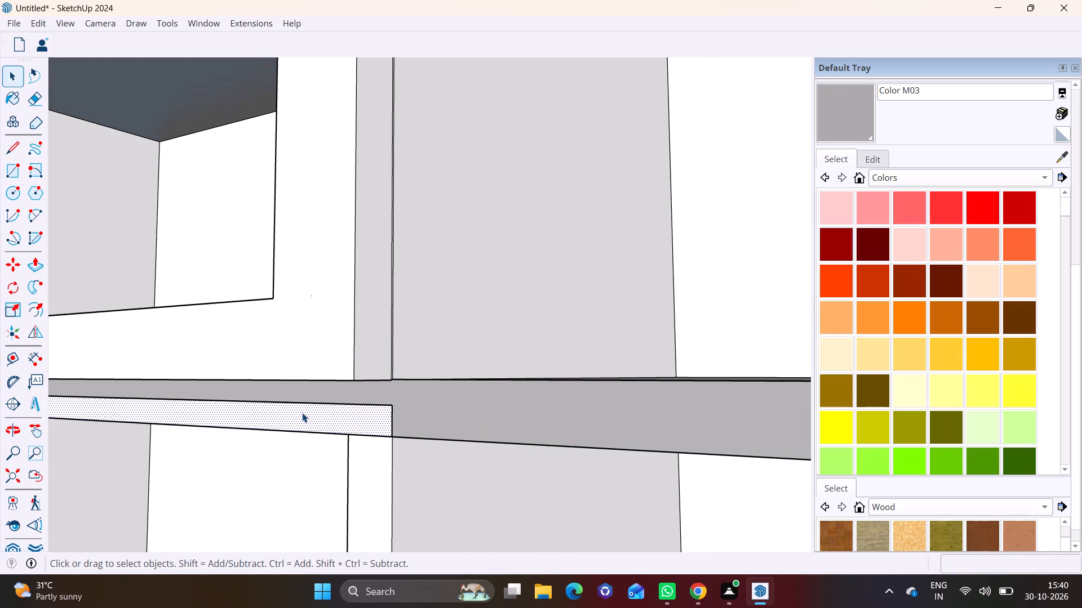
pyautogui.click(38, 259)
pyautogui.click(326, 412)
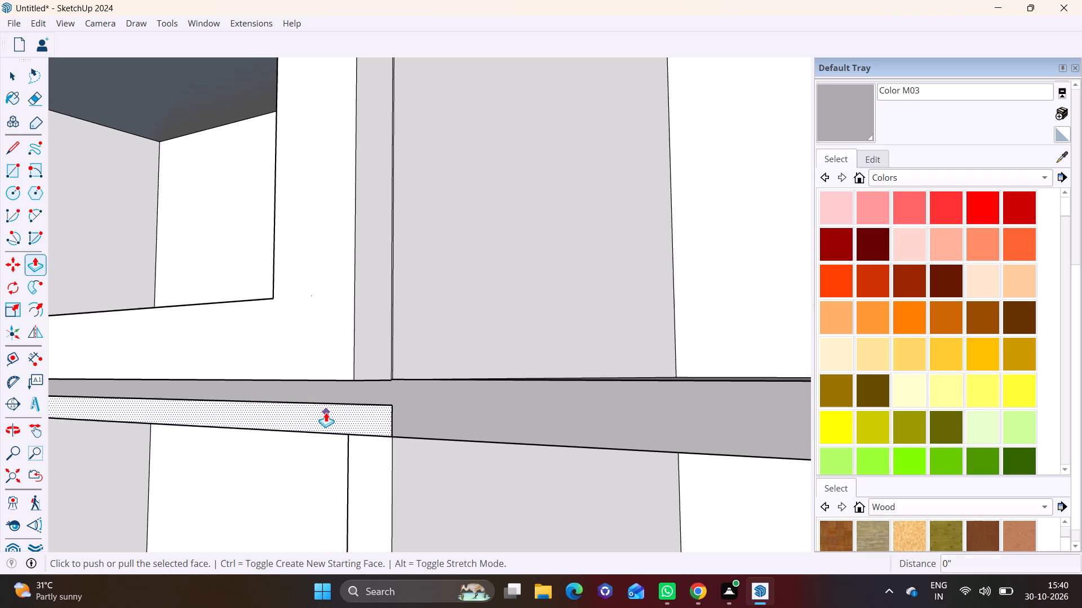
pyautogui.click(290, 373)
# Push/pull the new top rail's upper face up by about 1 9/16" toward the frame above.
pyautogui.scroll(-12, 305, 417)
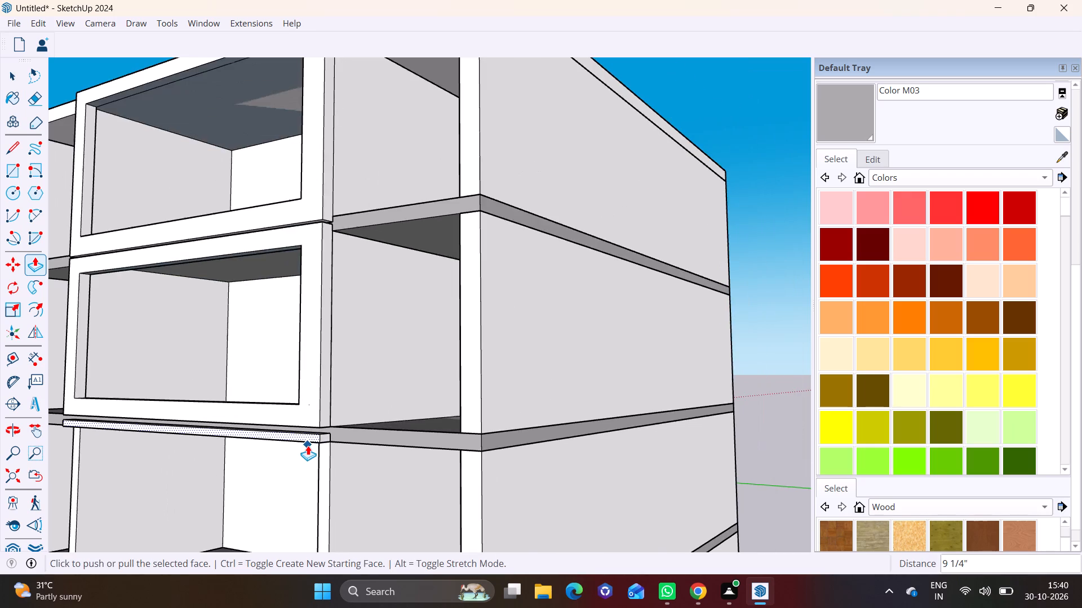
pyautogui.keyDown('shift'); pyautogui.moveTo(305, 443); pyautogui.dragTo(409, 369, button='middle'); pyautogui.keyUp('shift')
pyautogui.moveTo(392, 332); pyautogui.dragTo(334, 421, button='middle')
pyautogui.scroll(3, 357, 446)
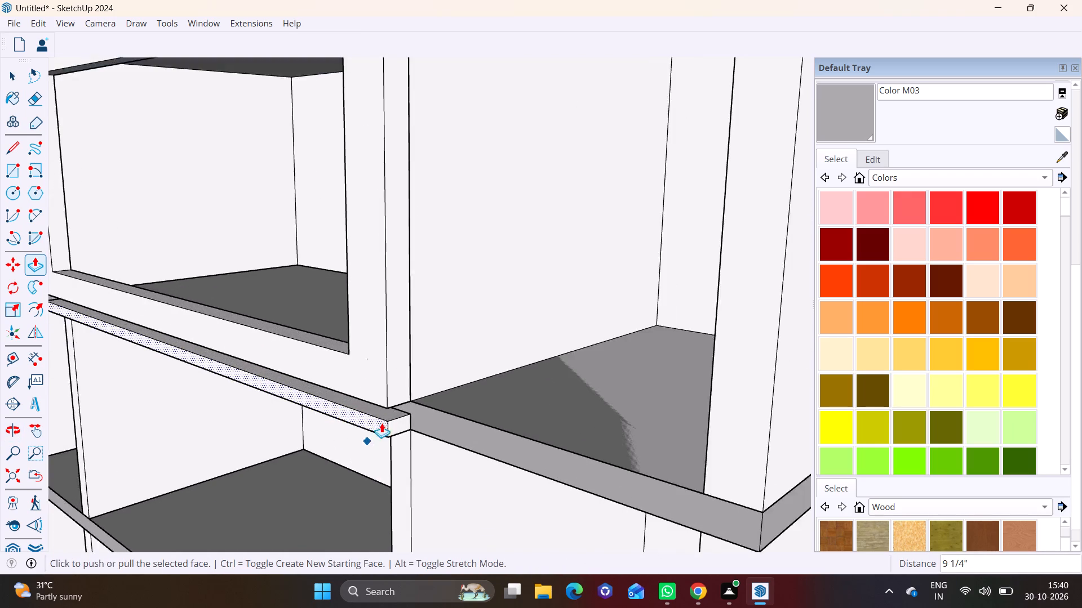
pyautogui.scroll(13, 382, 423)
pyautogui.press('space')
pyautogui.click(383, 417)
pyautogui.click(41, 269)
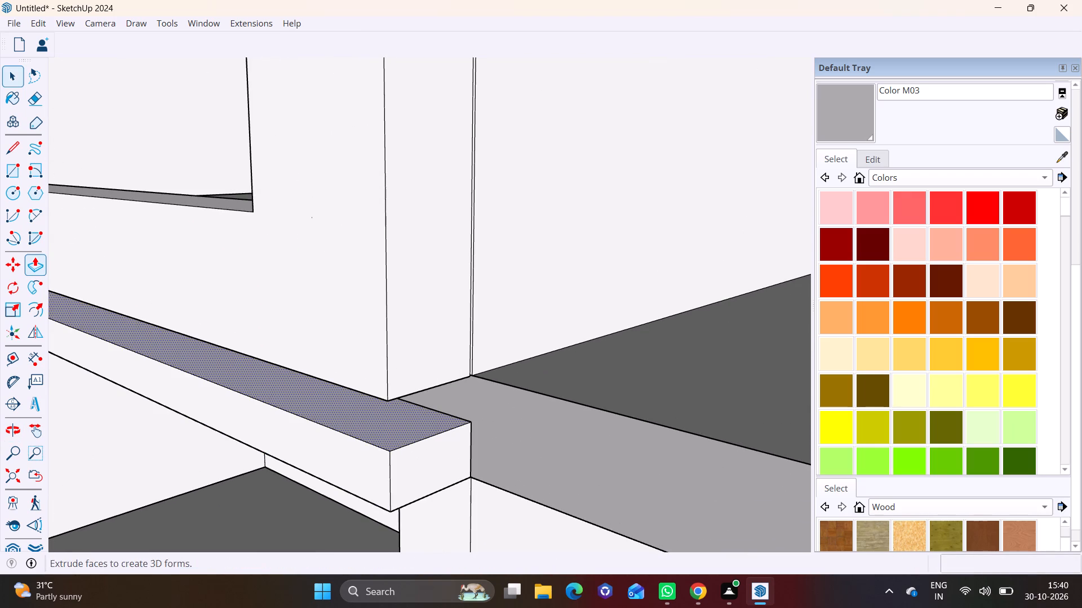
pyautogui.click(404, 426)
pyautogui.click(403, 409)
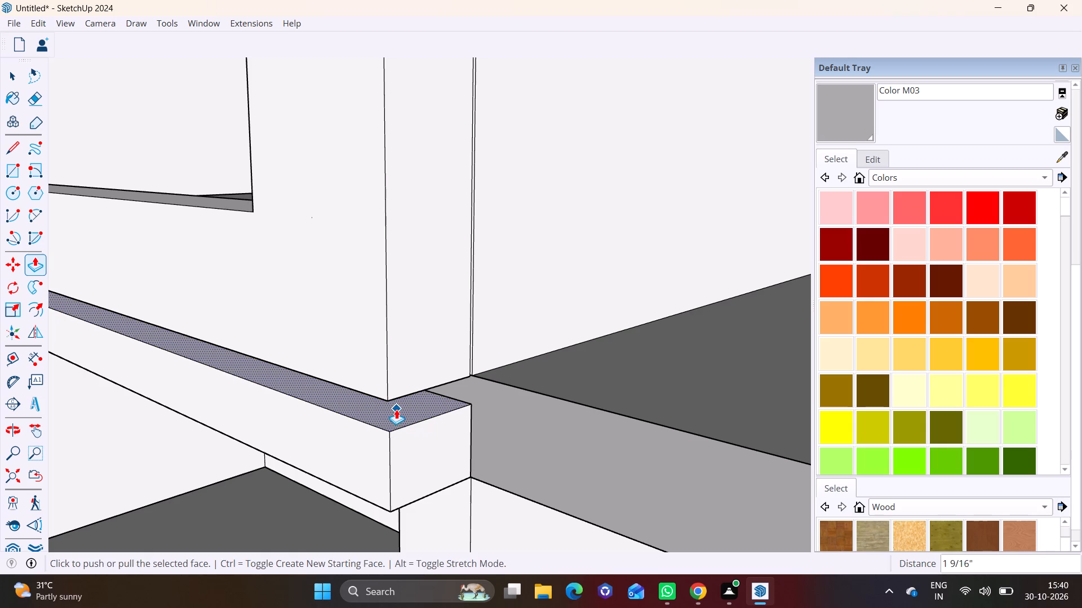
# Push/pull the square at the left end of the top rail's underside down about 10' 3 11/16" as the left post.
pyautogui.press('space')
pyautogui.moveTo(244, 424); pyautogui.dragTo(463, 294, button='middle')
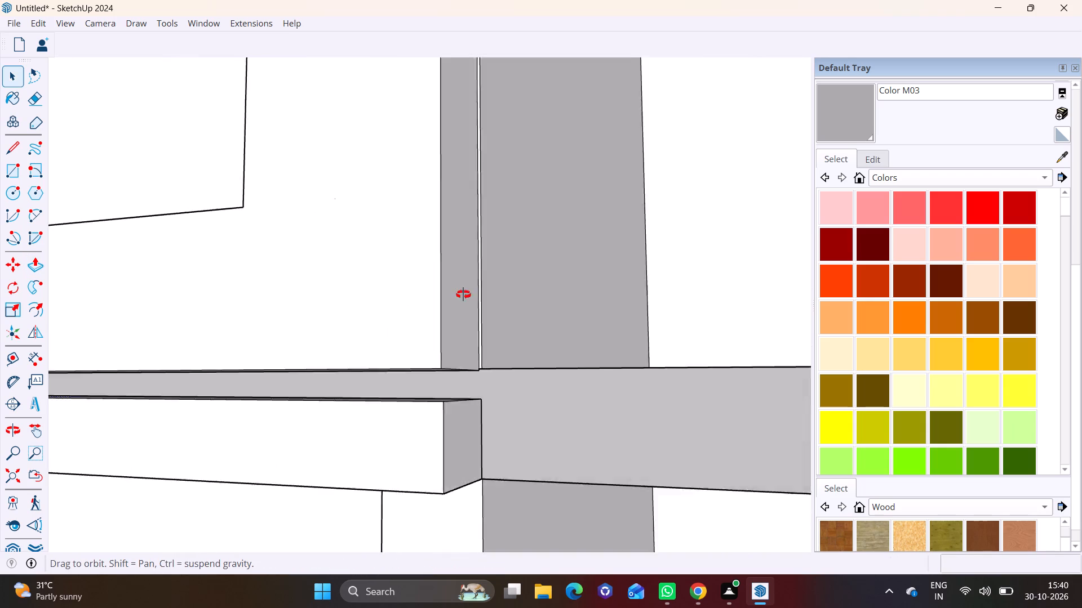
pyautogui.moveTo(463, 294); pyautogui.dragTo(481, 289, button='middle')
pyautogui.scroll(-7, 342, 377)
pyautogui.keyDown('shift'); pyautogui.moveTo(334, 402); pyautogui.dragTo(264, 394, button='middle'); pyautogui.keyUp('shift')
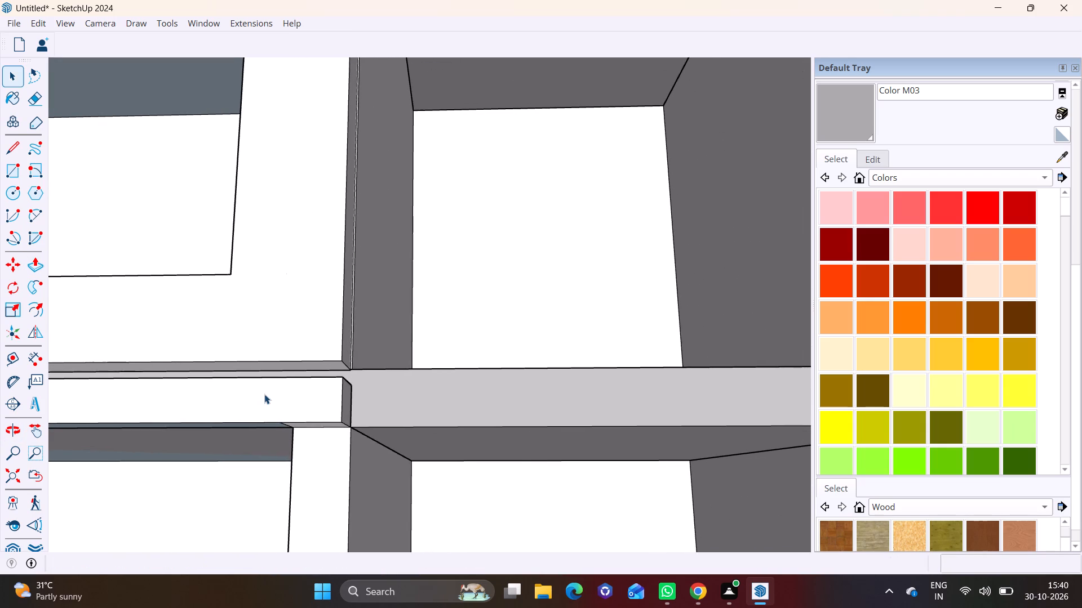
pyautogui.keyDown('shift'); pyautogui.moveTo(252, 390); pyautogui.dragTo(690, 312, button='middle'); pyautogui.keyUp('shift')
pyautogui.keyDown('shift'); pyautogui.moveTo(283, 307); pyautogui.dragTo(679, 306, button='middle'); pyautogui.keyUp('shift')
pyautogui.scroll(-7, 291, 337)
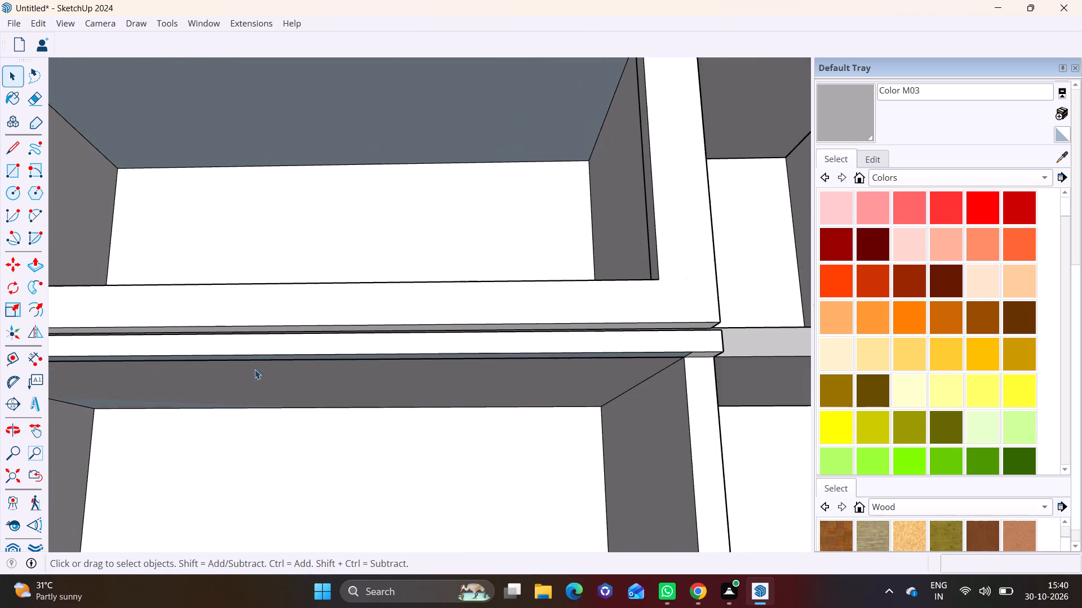
pyautogui.keyDown('shift'); pyautogui.moveTo(194, 346); pyautogui.dragTo(471, 281, button='middle'); pyautogui.keyUp('shift')
pyautogui.scroll(6, 136, 308)
pyautogui.moveTo(143, 307); pyautogui.dragTo(145, 299, button='middle')
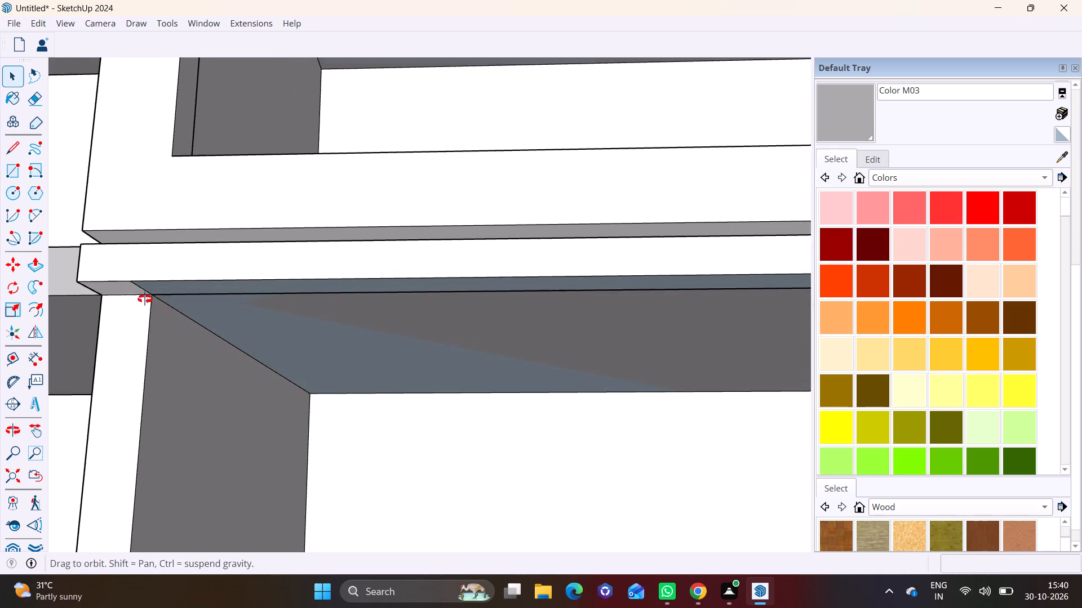
pyautogui.moveTo(145, 299); pyautogui.dragTo(176, 268, button='middle')
pyautogui.click(115, 276)
pyautogui.click(29, 266)
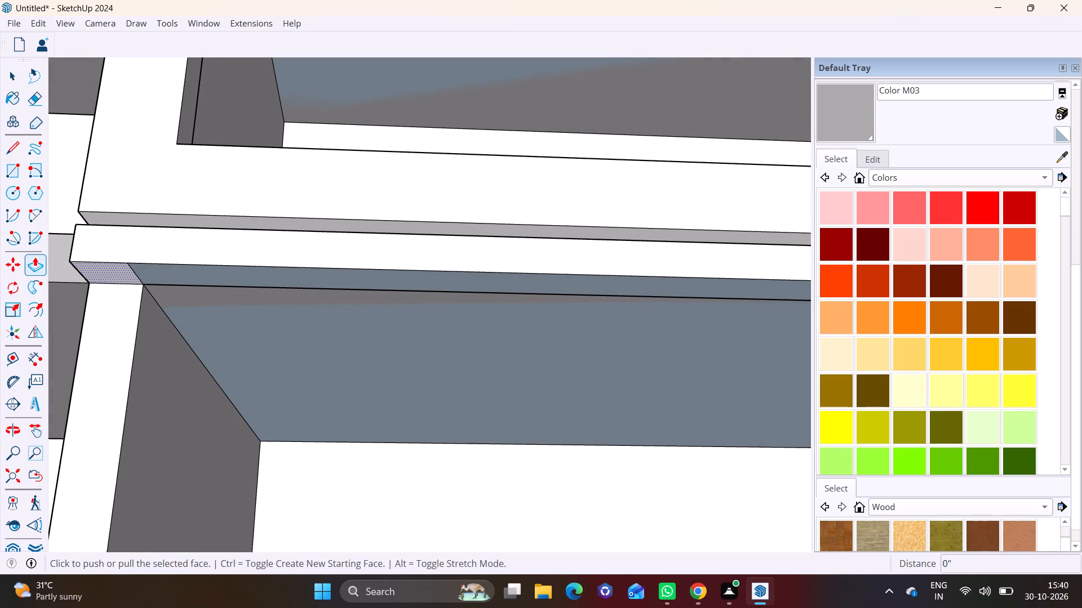
pyautogui.click(124, 276)
pyautogui.scroll(-4, 101, 397)
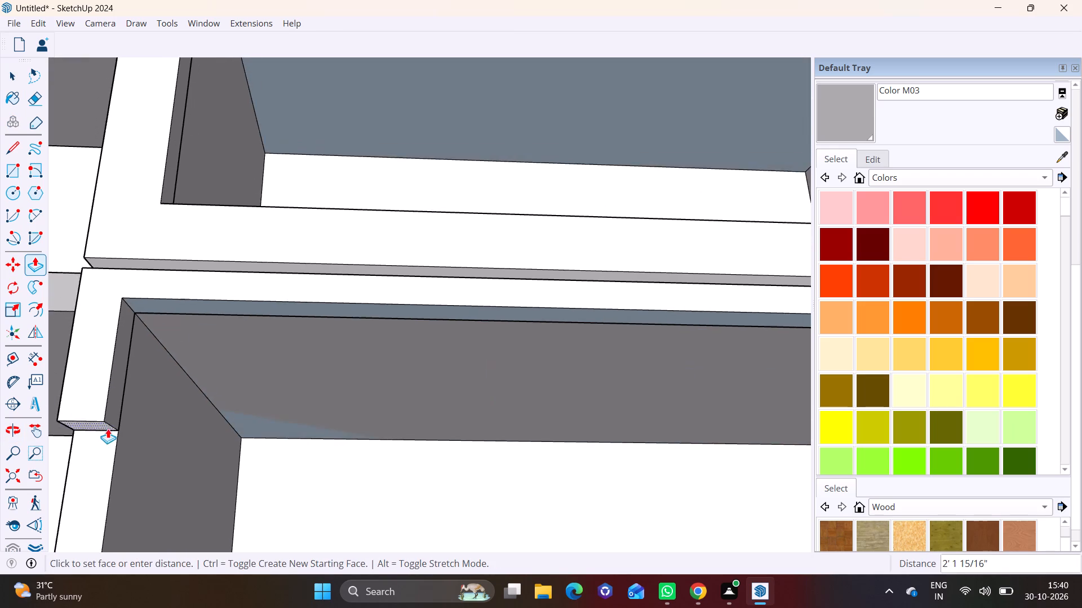
pyautogui.scroll(-10, 108, 428)
pyautogui.keyDown('shift'); pyautogui.moveTo(116, 442); pyautogui.dragTo(192, 294, button='middle'); pyautogui.keyUp('shift')
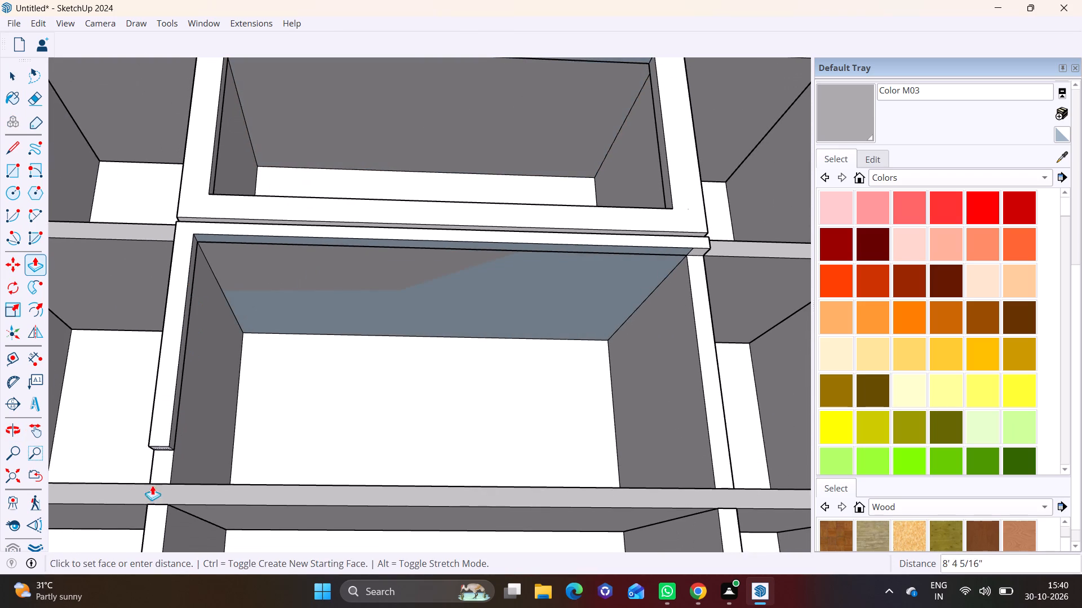
pyautogui.scroll(7, 152, 493)
pyautogui.click(153, 495)
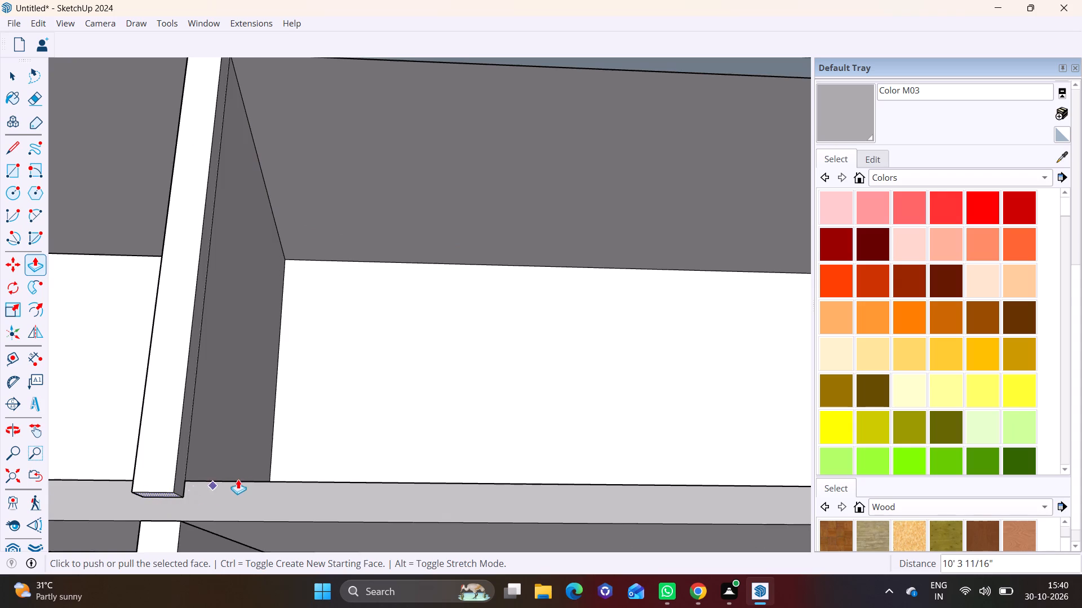
# Push/pull the square at the right end of the top rail's underside down about 10' 4 5/8" as the right post.
pyautogui.scroll(-7, 246, 477)
pyautogui.keyDown('shift'); pyautogui.moveTo(582, 348); pyautogui.dragTo(376, 333, button='middle'); pyautogui.keyUp('shift')
pyautogui.scroll(8, 410, 257)
pyautogui.press('space')
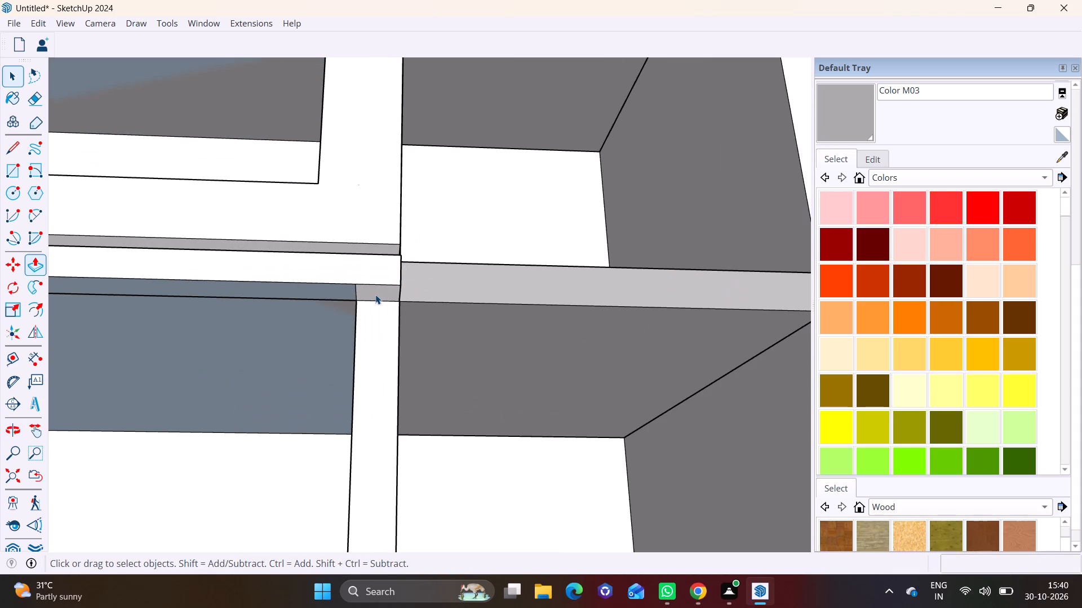
pyautogui.click(375, 294)
pyautogui.click(41, 261)
pyautogui.click(368, 292)
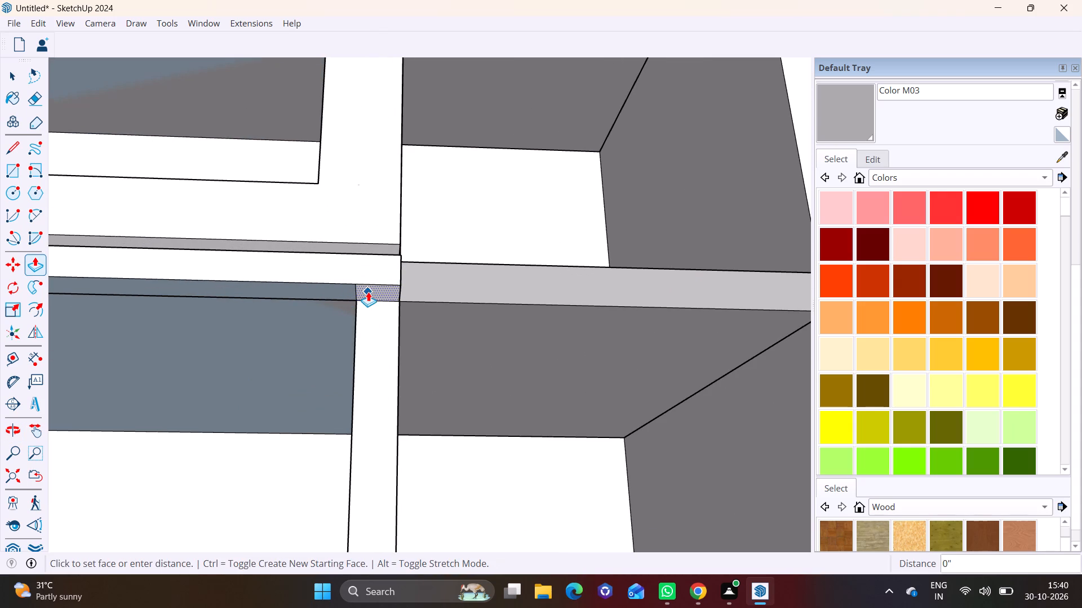
pyautogui.scroll(-10, 347, 461)
pyautogui.keyDown('shift'); pyautogui.moveTo(345, 462); pyautogui.dragTo(433, 238, button='middle'); pyautogui.keyUp('shift')
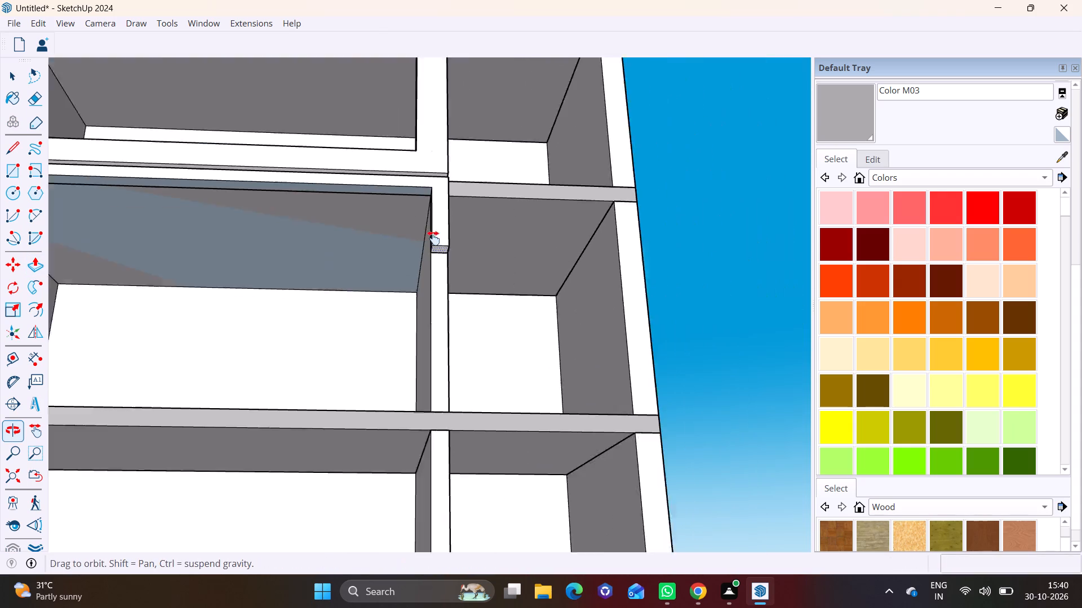
pyautogui.keyDown('shift'); pyautogui.moveTo(433, 238); pyautogui.dragTo(434, 235, button='middle'); pyautogui.keyUp('shift')
pyautogui.scroll(9, 472, 311)
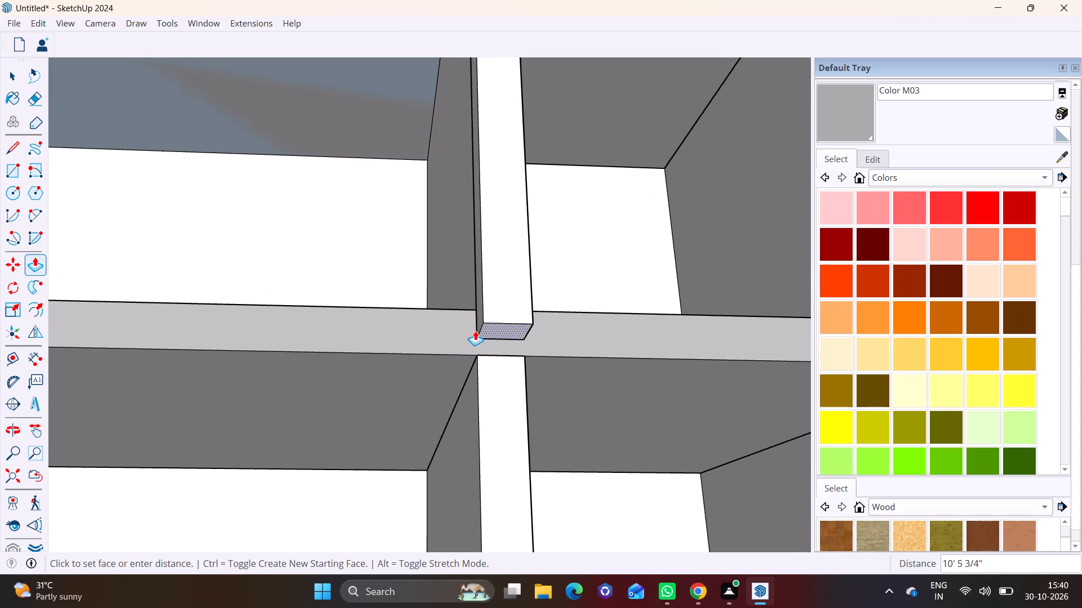
pyautogui.click(476, 325)
# Draw a 9 1/4" line across the left post's inner side face just above its bottom end.
pyautogui.moveTo(394, 318); pyautogui.dragTo(223, 375, button='middle')
pyautogui.scroll(-4, 228, 348)
pyautogui.keyDown('shift'); pyautogui.moveTo(232, 348); pyautogui.dragTo(400, 346, button='middle'); pyautogui.keyUp('shift')
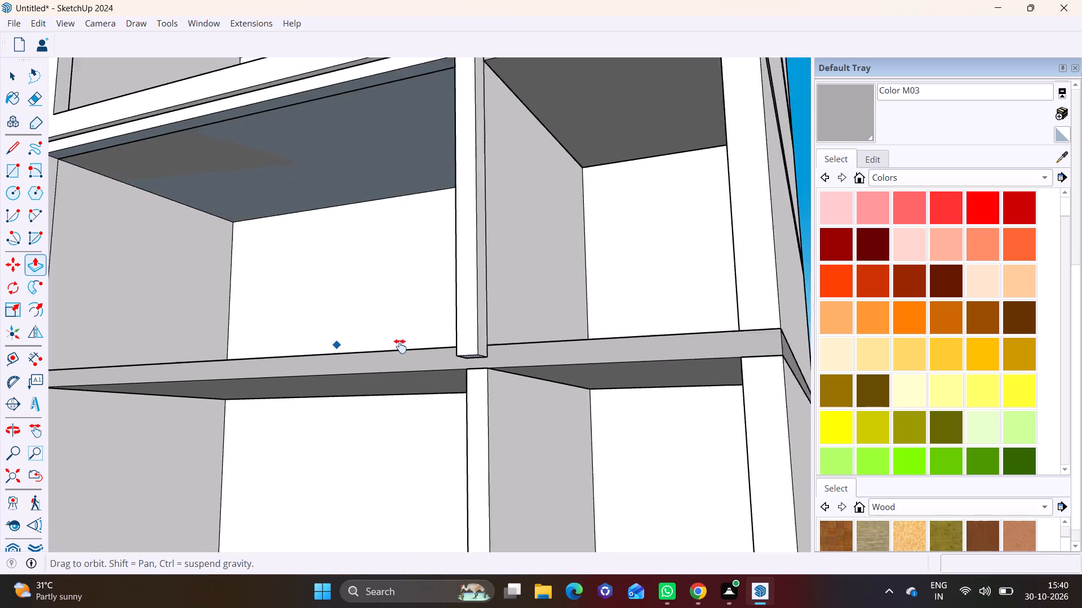
pyautogui.keyDown('shift'); pyautogui.moveTo(400, 346); pyautogui.dragTo(491, 346, button='middle'); pyautogui.keyUp('shift')
pyautogui.moveTo(246, 330); pyautogui.dragTo(168, 347, button='middle')
pyautogui.scroll(11, 267, 382)
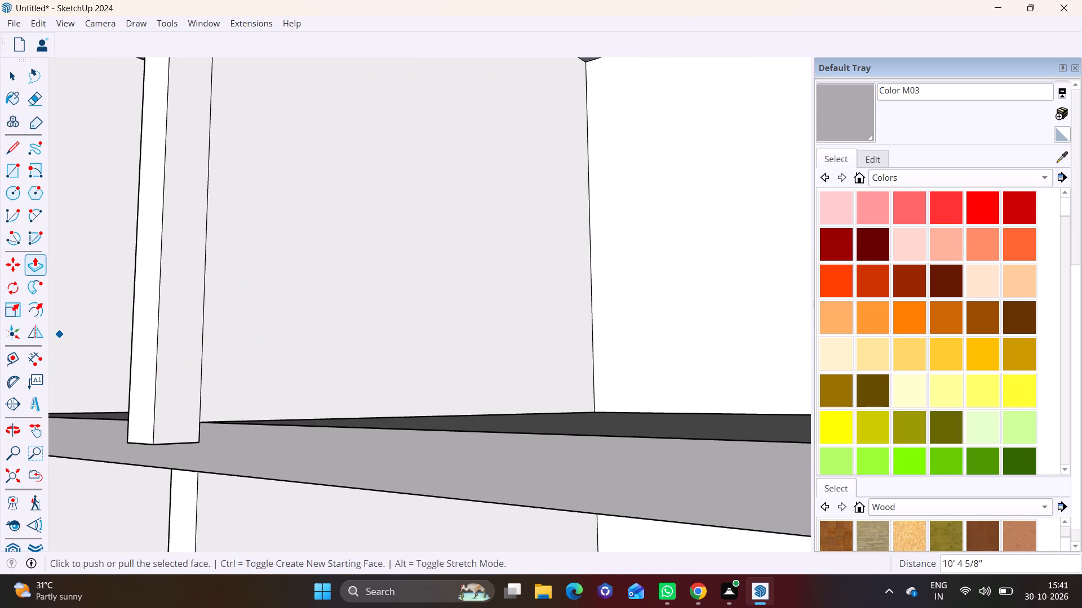
pyautogui.click(12, 153)
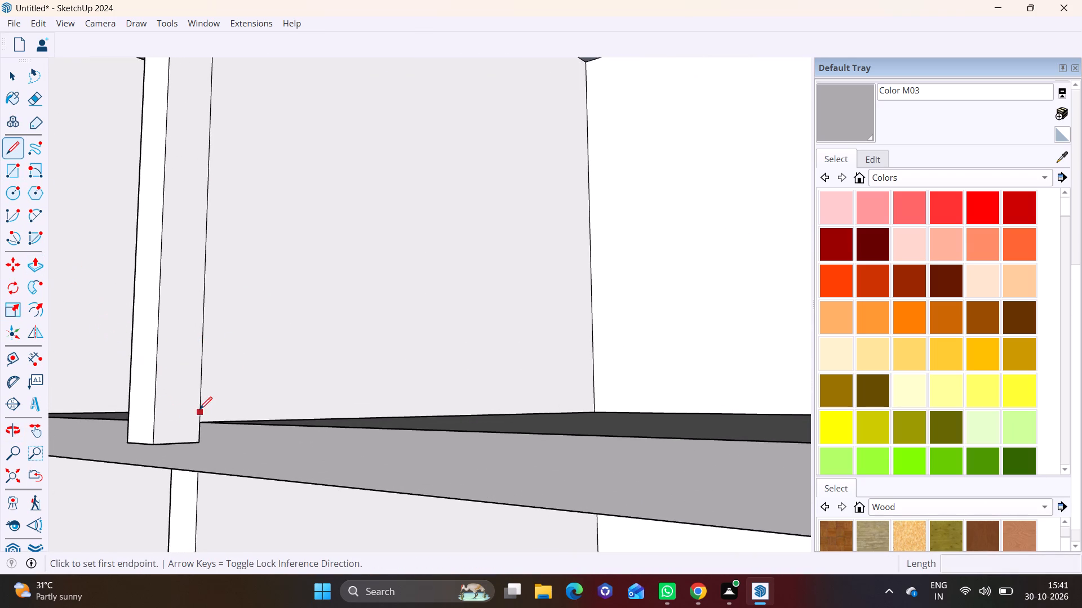
pyautogui.click(199, 404)
pyautogui.click(152, 399)
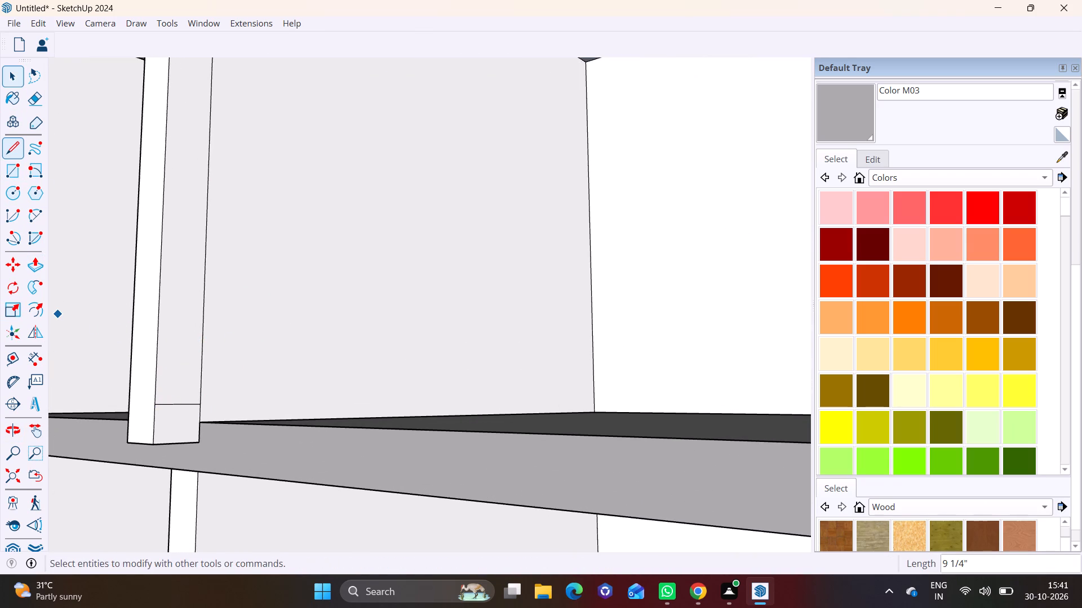
# Push/pull the small face below that line across the bay to the right post, forming the frame's bottom rail.
pyautogui.click(14, 78)
pyautogui.click(168, 424)
pyautogui.click(41, 259)
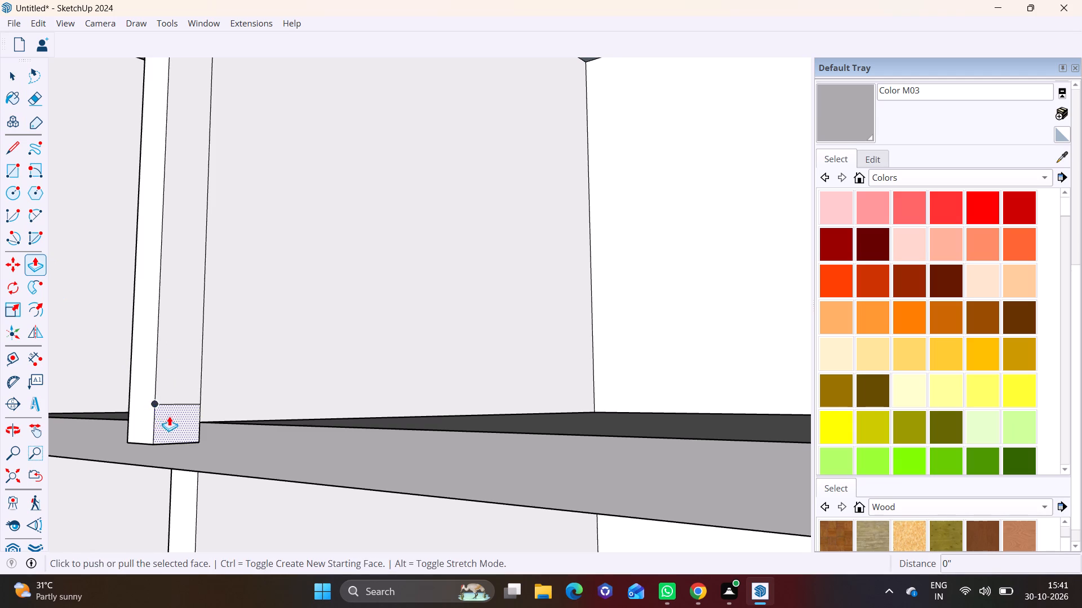
pyautogui.click(169, 416)
pyautogui.scroll(-12, 431, 424)
pyautogui.keyDown('shift'); pyautogui.moveTo(543, 433); pyautogui.dragTo(159, 369, button='middle'); pyautogui.keyUp('shift')
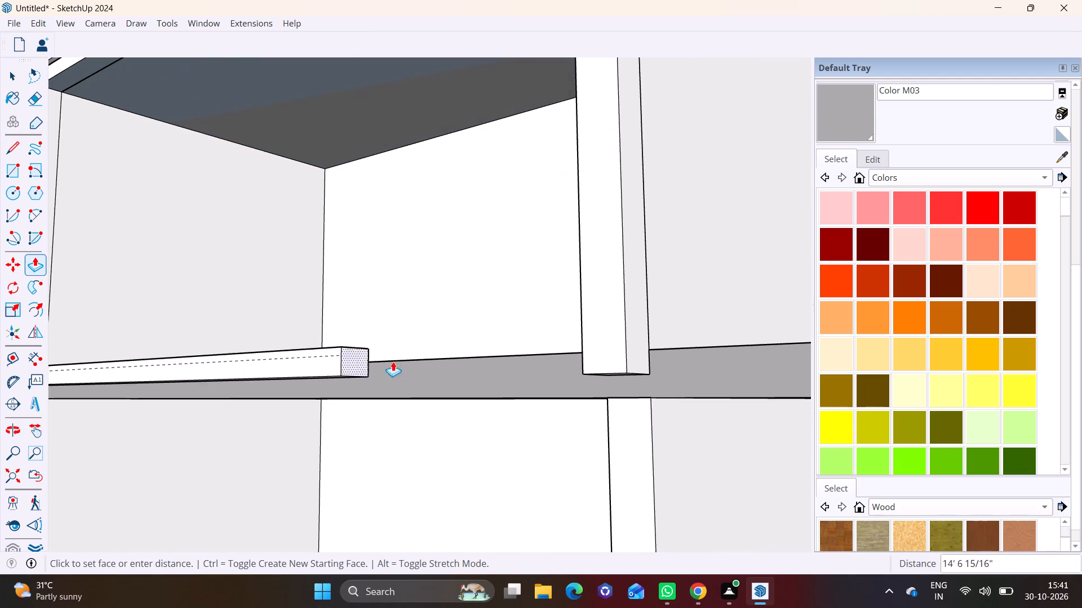
pyautogui.click(586, 356)
# Push/pull the right post's bottom face up about 15/16" so it is flush with the bottom rail's underside.
pyautogui.moveTo(614, 365); pyautogui.dragTo(664, 263, button='middle')
pyautogui.scroll(2, 633, 333)
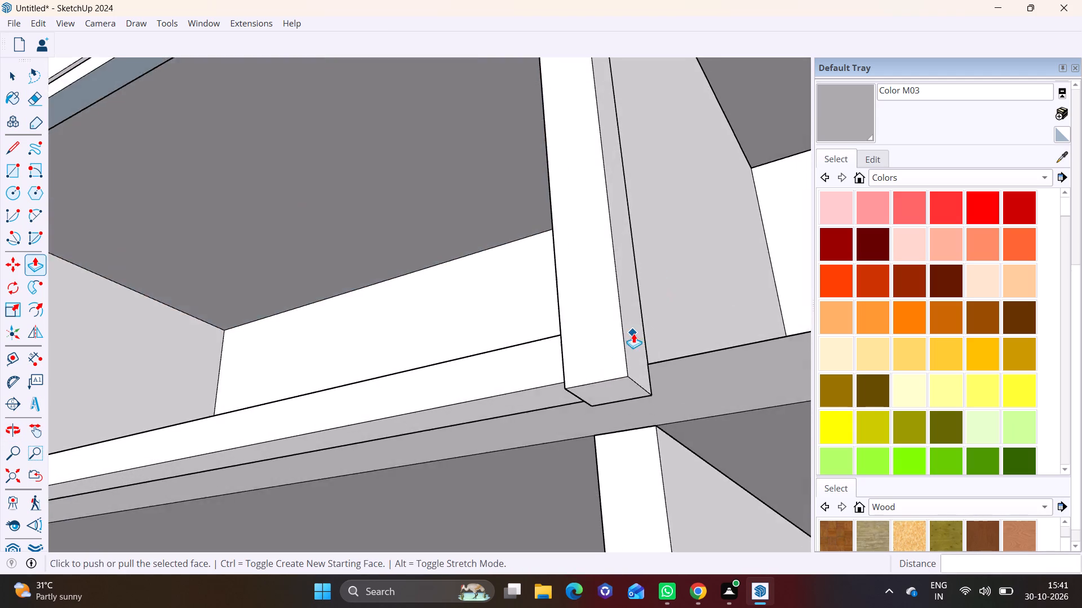
pyautogui.scroll(11, 633, 333)
pyautogui.press('space')
pyautogui.click(560, 403)
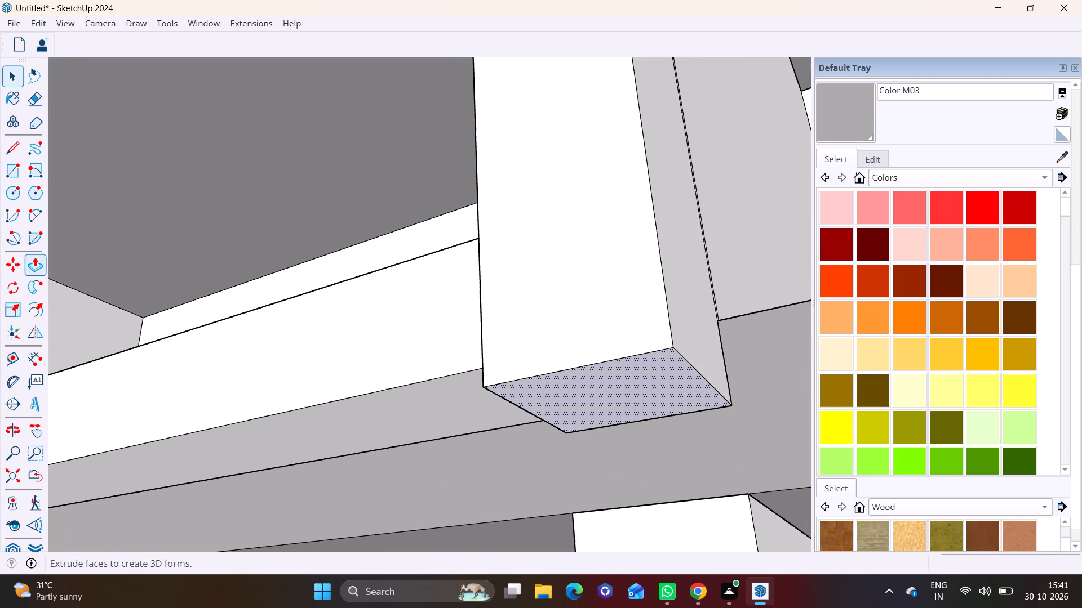
pyautogui.click(40, 262)
pyautogui.click(553, 392)
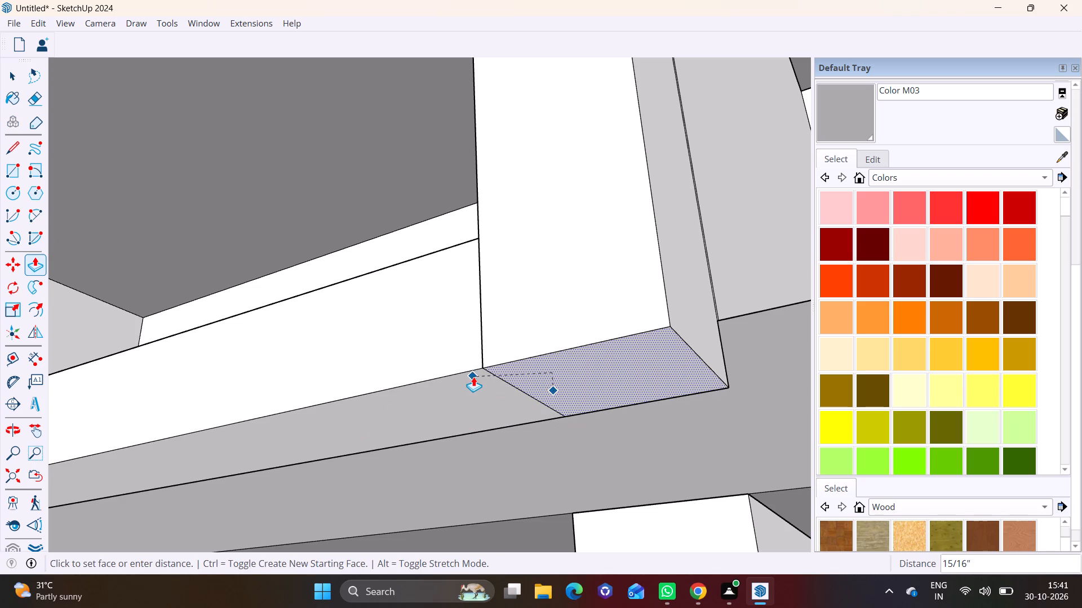
pyautogui.click(473, 377)
# Erase the seam edges between the bottom rail and the right post on the front and underside.
pyautogui.press('space')
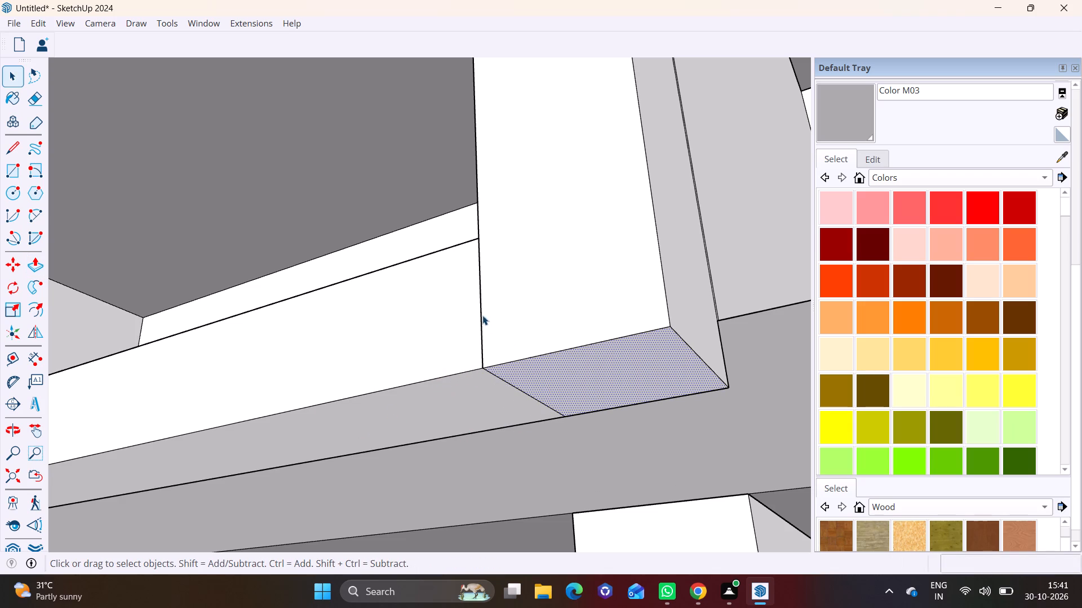
pyautogui.click(482, 315)
pyautogui.rightClick(482, 315)
pyautogui.click(501, 341)
pyautogui.click(505, 383)
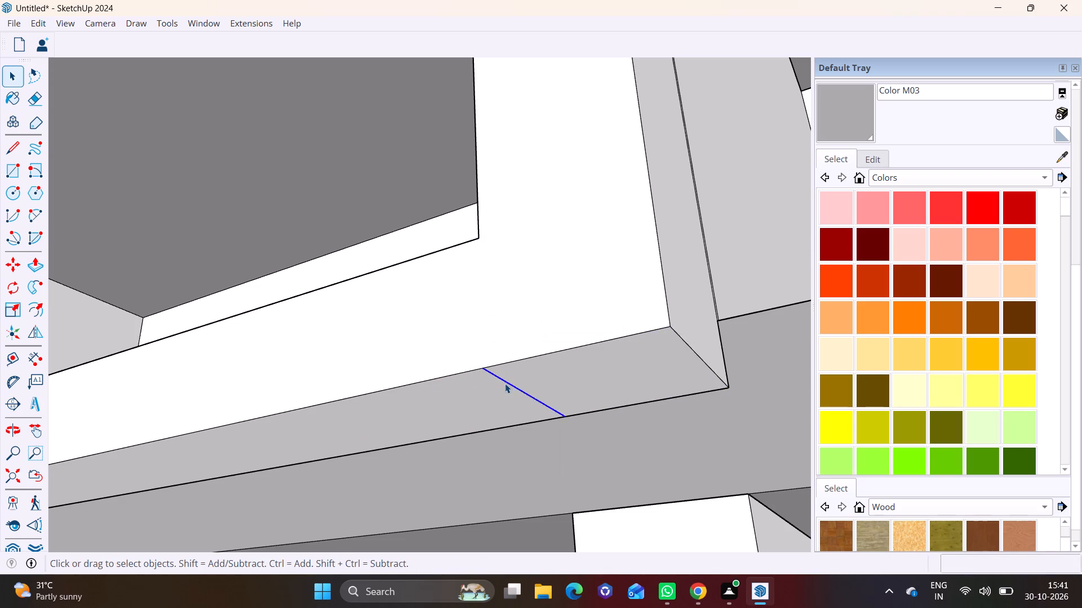
pyautogui.rightClick(505, 383)
pyautogui.click(533, 412)
# Push/pull the left post's inner side face about 11 5/16" into the bay to thicken the post.
pyautogui.scroll(-15, 384, 427)
pyautogui.moveTo(423, 374); pyautogui.dragTo(415, 459, button='middle')
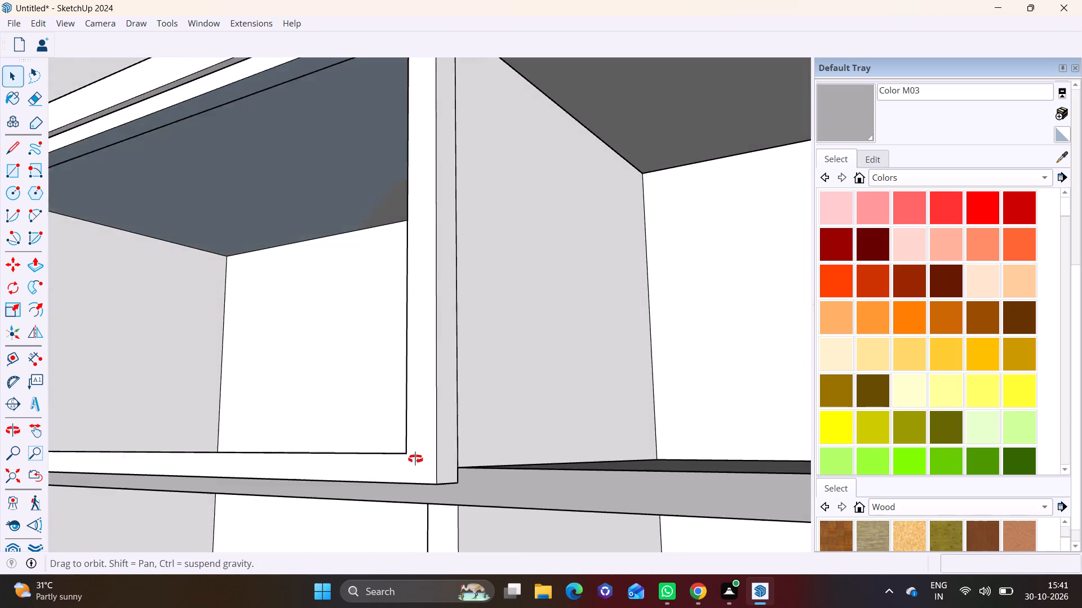
pyautogui.moveTo(415, 459); pyautogui.dragTo(415, 460, button='middle')
pyautogui.keyDown('shift'); pyautogui.moveTo(354, 442); pyautogui.dragTo(648, 359, button='middle'); pyautogui.keyUp('shift')
pyautogui.moveTo(556, 369); pyautogui.dragTo(428, 530, button='middle')
pyautogui.scroll(4, 305, 391)
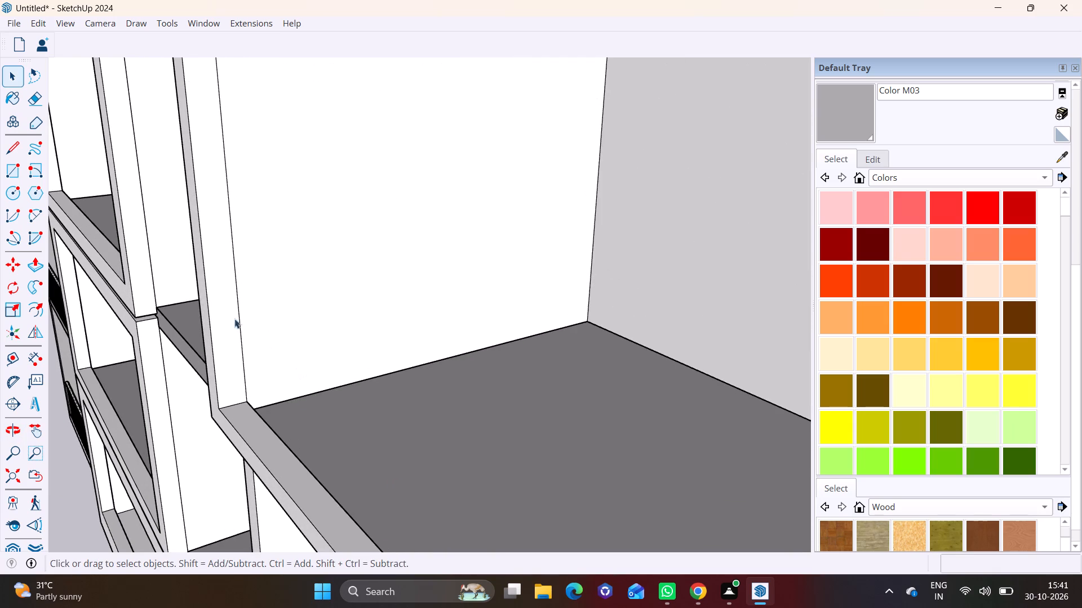
pyautogui.click(229, 311)
pyautogui.click(32, 266)
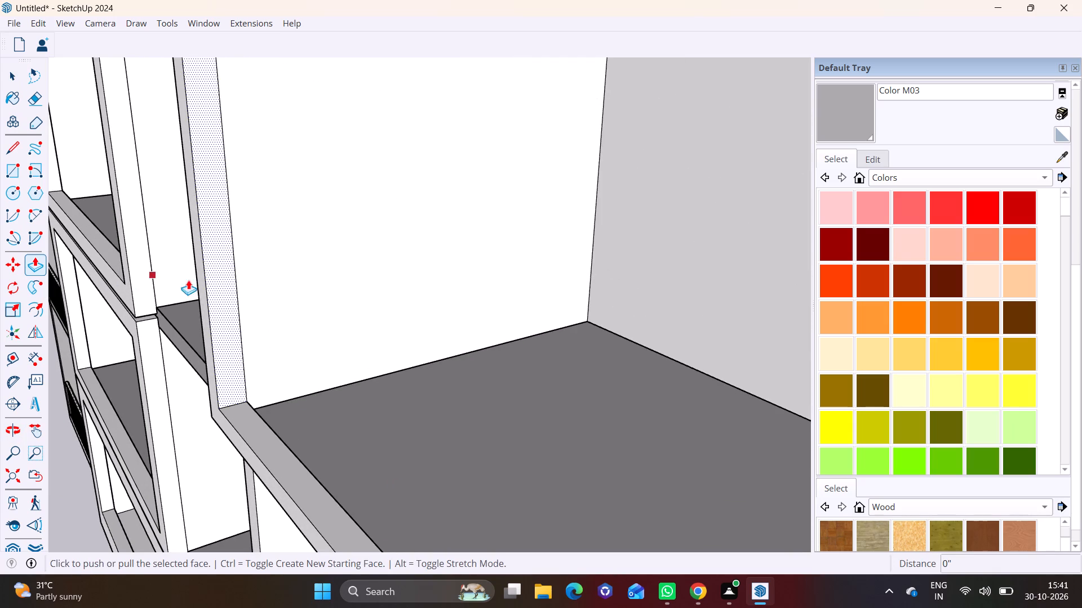
pyautogui.click(210, 276)
pyautogui.click(224, 284)
pyautogui.press('space')
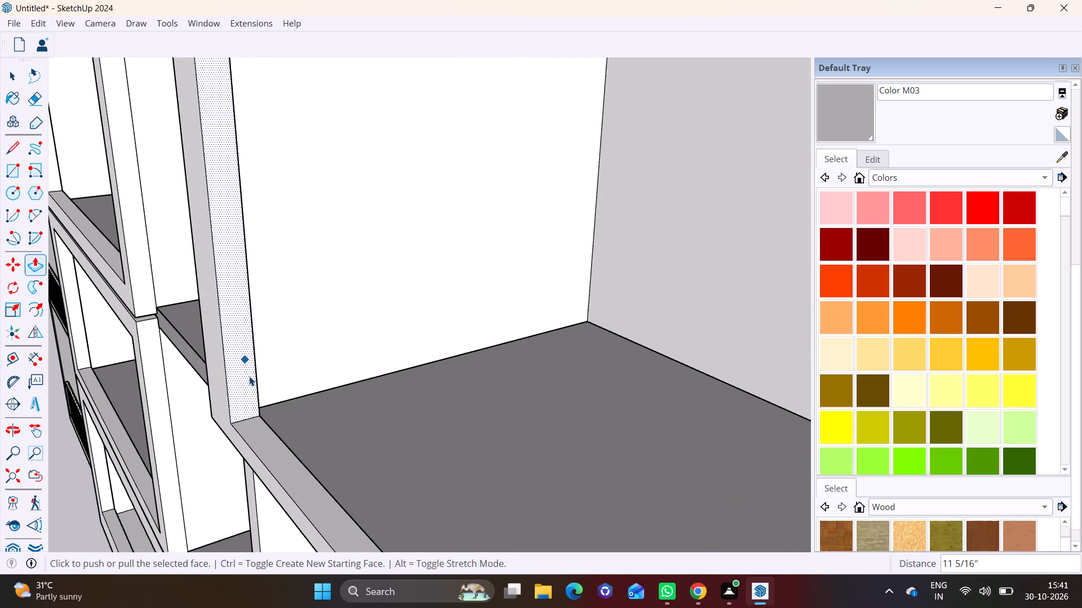
# Push/pull the bottom rail's top face slightly upward to thicken the rail.
pyautogui.click(258, 433)
pyautogui.click(41, 261)
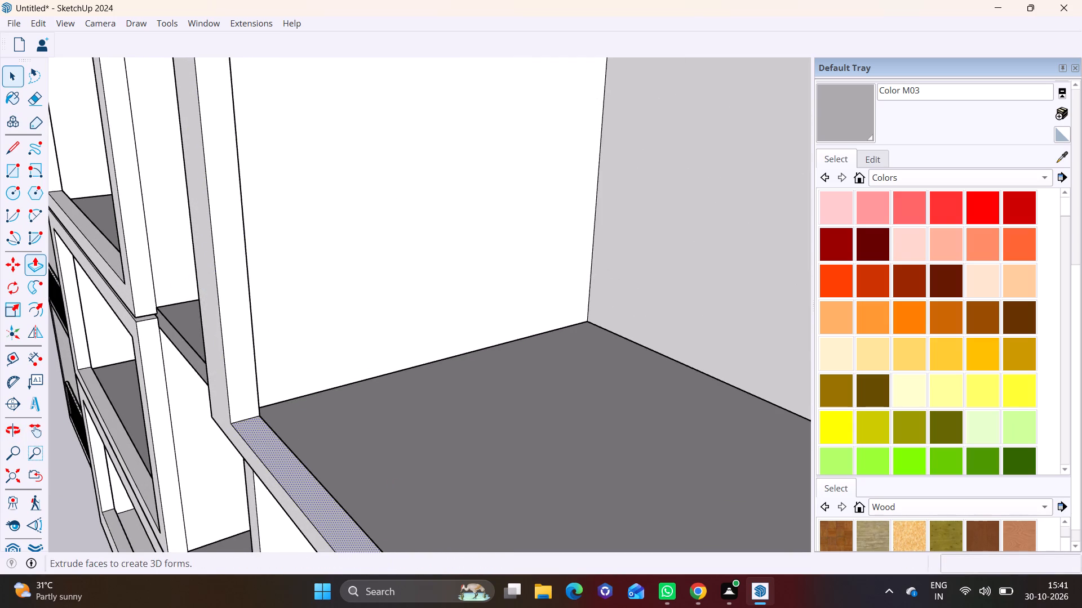
pyautogui.click(247, 436)
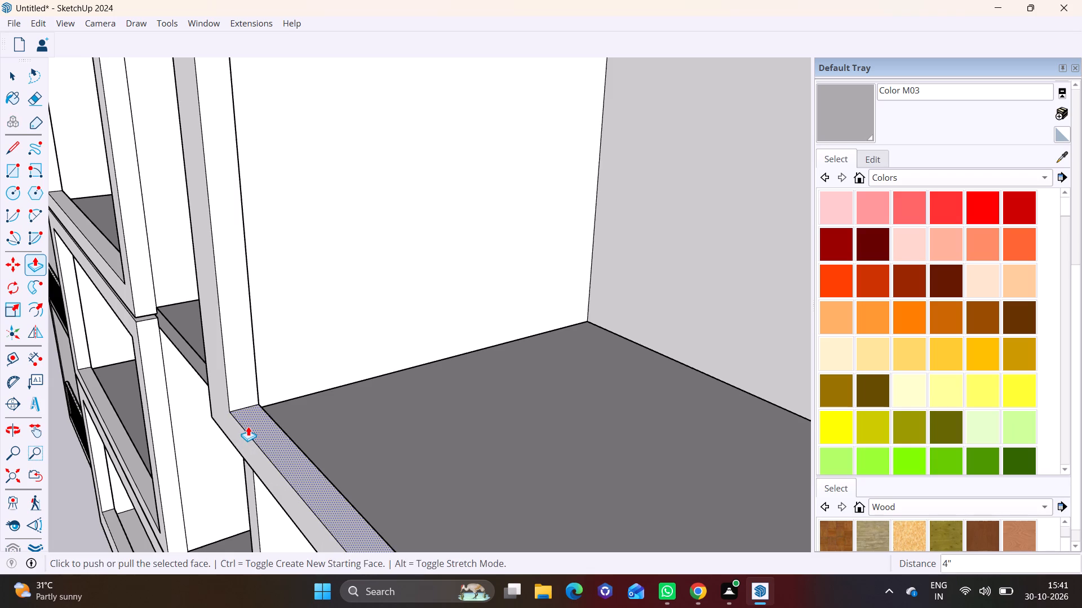
pyautogui.click(248, 426)
pyautogui.press('space')
# Draw a rectangle about 20' 11/16" by 9 1/4" along the underside of the frame's top rail, from post to post.
pyautogui.scroll(-8, 189, 440)
pyautogui.moveTo(243, 449); pyautogui.dragTo(410, 348, button='middle')
pyautogui.keyDown('shift'); pyautogui.moveTo(455, 253); pyautogui.dragTo(273, 402, button='middle'); pyautogui.keyUp('shift')
pyautogui.moveTo(331, 378); pyautogui.dragTo(370, 314, button='middle')
pyautogui.scroll(6, 407, 309)
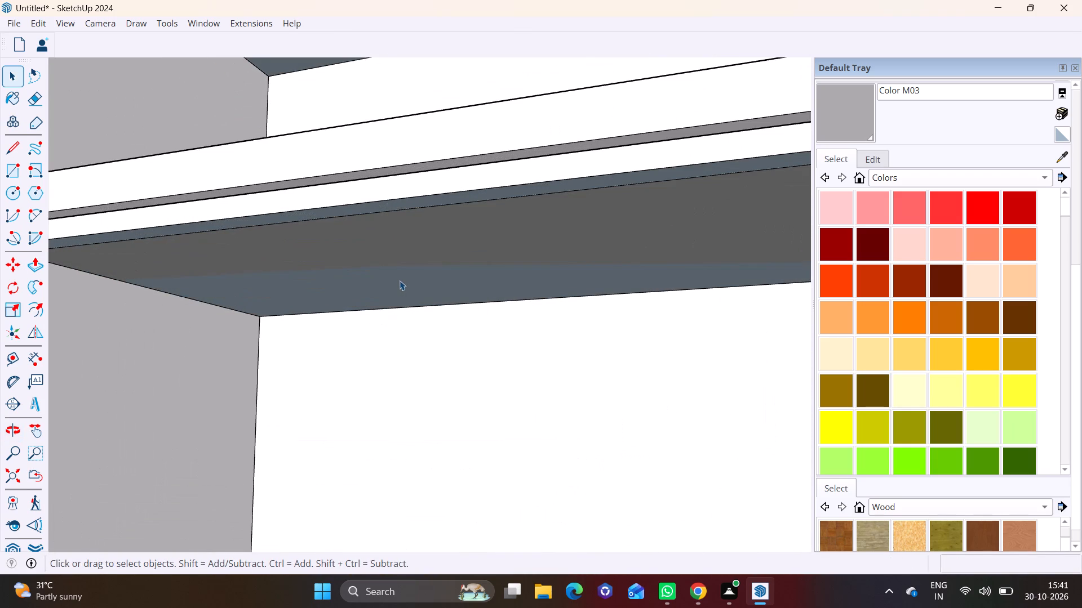
pyautogui.scroll(1, 400, 280)
pyautogui.keyDown('shift'); pyautogui.moveTo(384, 291); pyautogui.dragTo(320, 423, button='middle'); pyautogui.keyUp('shift')
pyautogui.moveTo(432, 403); pyautogui.dragTo(443, 368, button='middle')
pyautogui.scroll(-1, 411, 378)
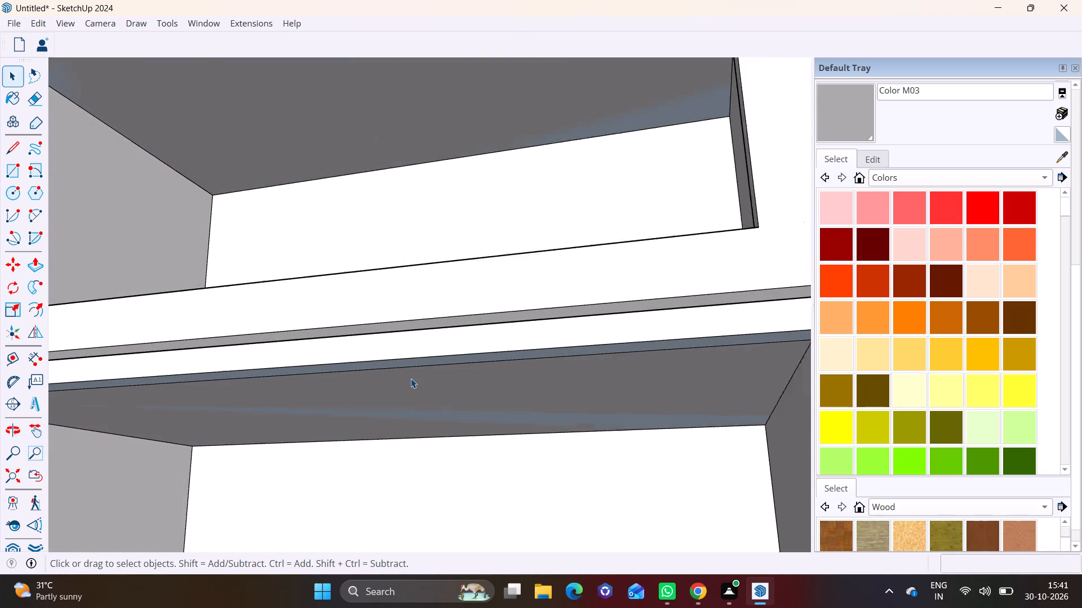
pyautogui.scroll(-4, 411, 378)
pyautogui.keyDown('shift'); pyautogui.moveTo(337, 347); pyautogui.dragTo(492, 334, button='middle'); pyautogui.keyUp('shift')
pyautogui.keyDown('shift'); pyautogui.scroll(12, 232, 389); pyautogui.keyUp('shift')
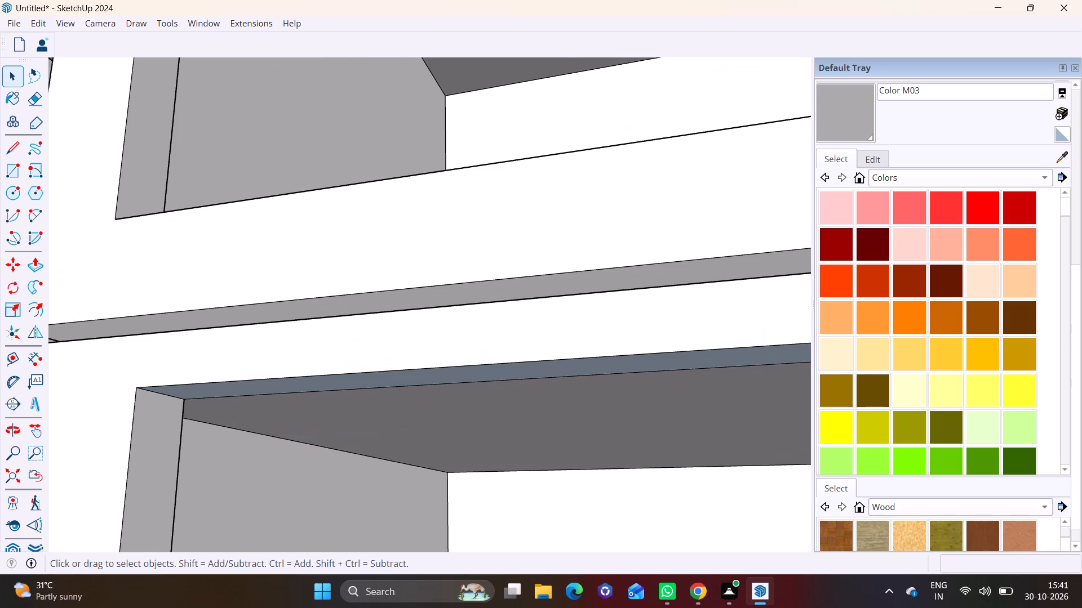
pyautogui.click(12, 169)
pyautogui.moveTo(149, 404); pyautogui.dragTo(119, 379, button='middle')
pyautogui.scroll(2, 131, 381)
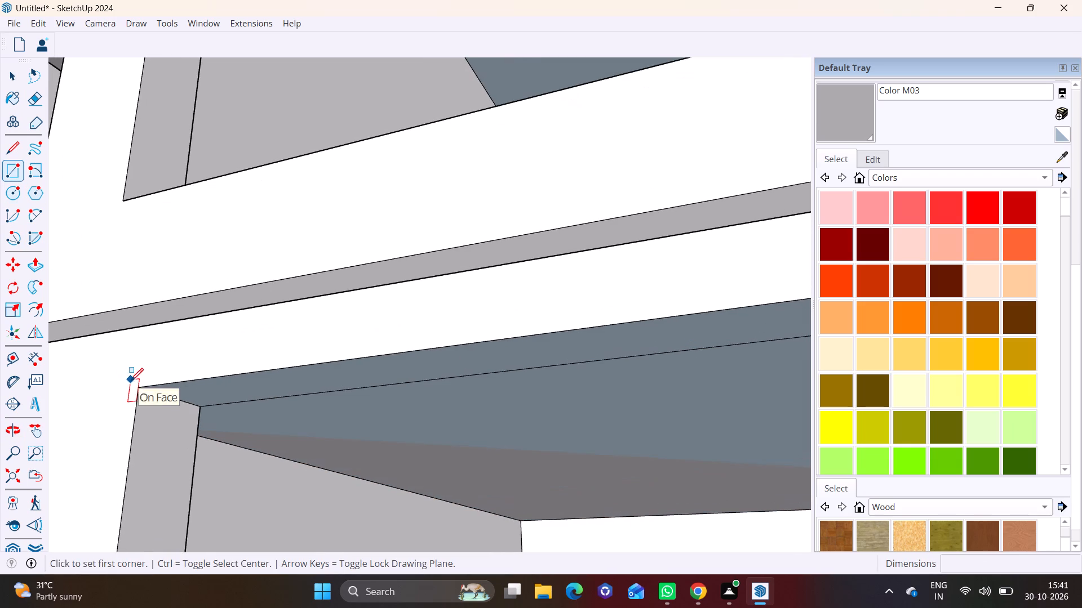
pyautogui.click(143, 384)
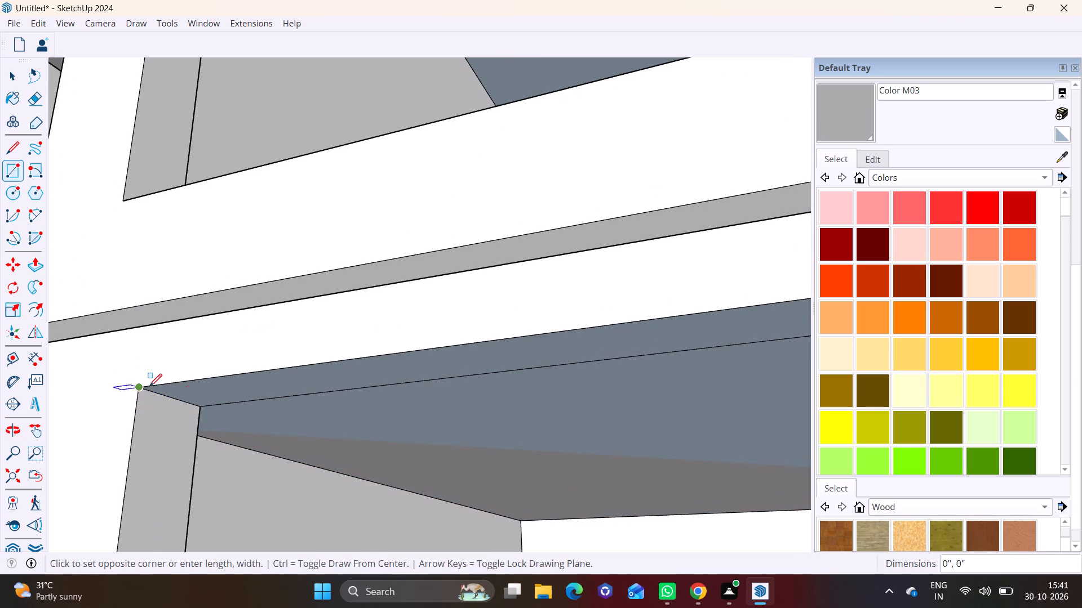
pyautogui.scroll(-8, 304, 405)
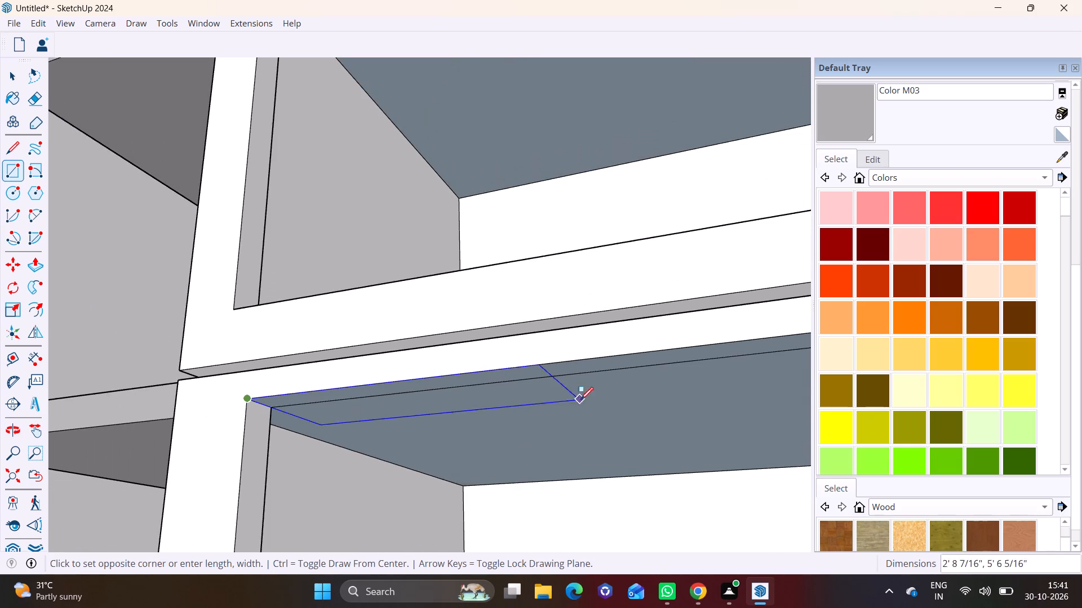
pyautogui.keyDown('shift'); pyautogui.moveTo(580, 400); pyautogui.dragTo(182, 421, button='middle'); pyautogui.keyUp('shift')
pyautogui.scroll(-5, 631, 345)
pyautogui.keyDown('shift'); pyautogui.moveTo(652, 338); pyautogui.dragTo(272, 361, button='middle'); pyautogui.keyUp('shift')
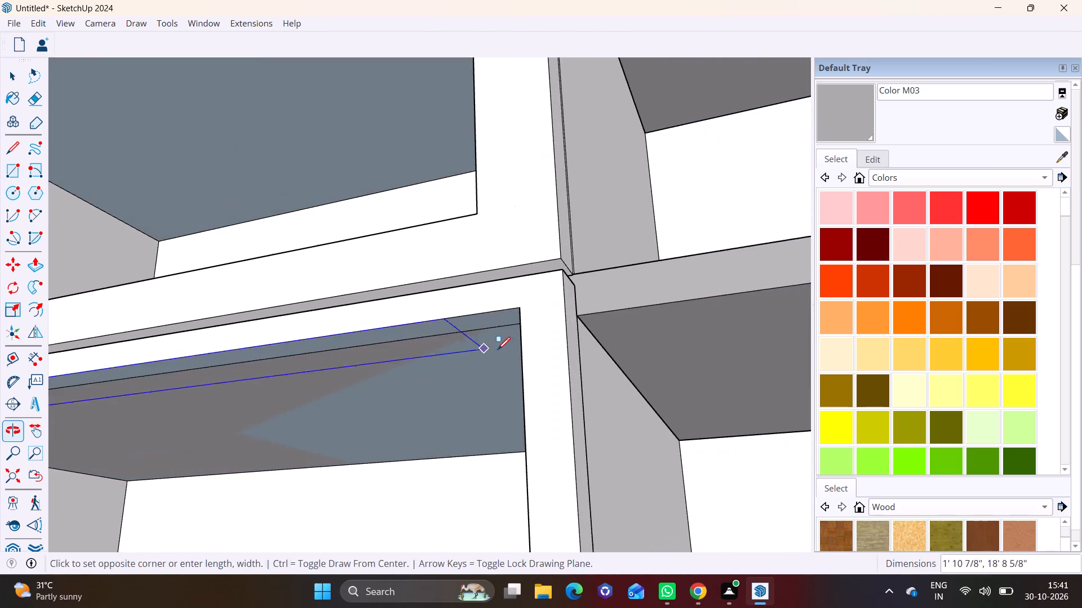
pyautogui.moveTo(498, 350); pyautogui.dragTo(644, 355, button='middle')
pyautogui.scroll(6, 632, 350)
pyautogui.click(604, 346)
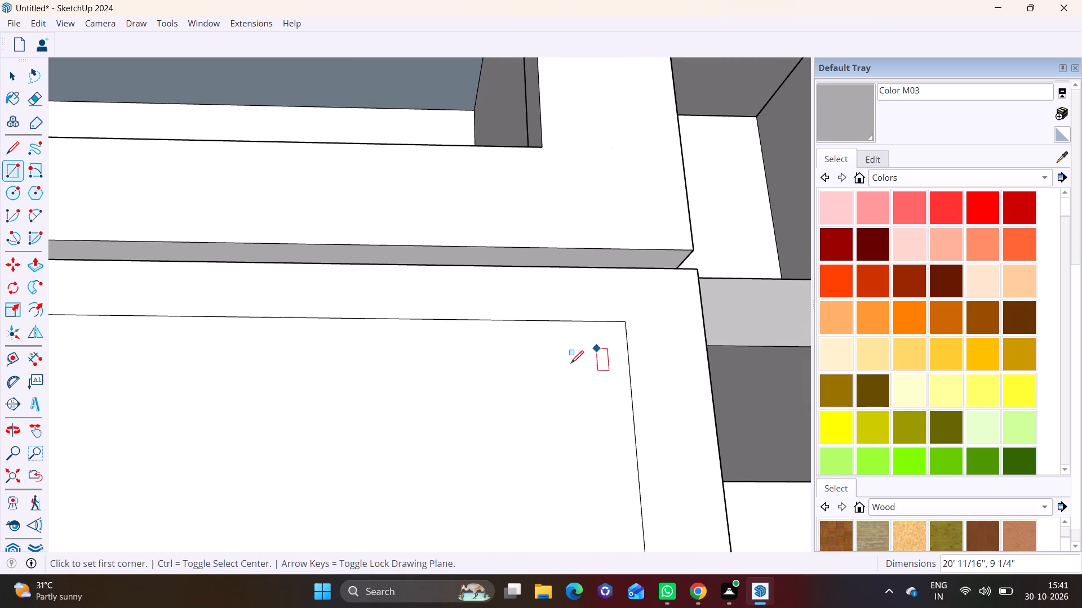
# Delete the face covering the front of the frame's opening.
pyautogui.press('space')
pyautogui.click(481, 409)
pyautogui.press('Delete')
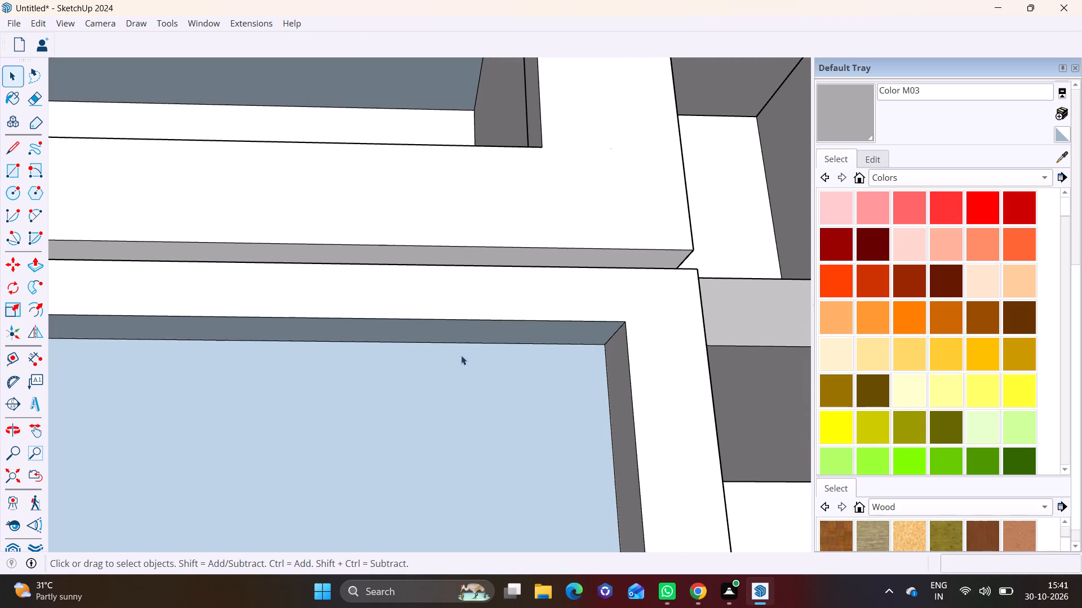
# Push/pull the top rail's underside down about 3 3/4" to thicken the rail.
pyautogui.click(463, 339)
pyautogui.click(38, 263)
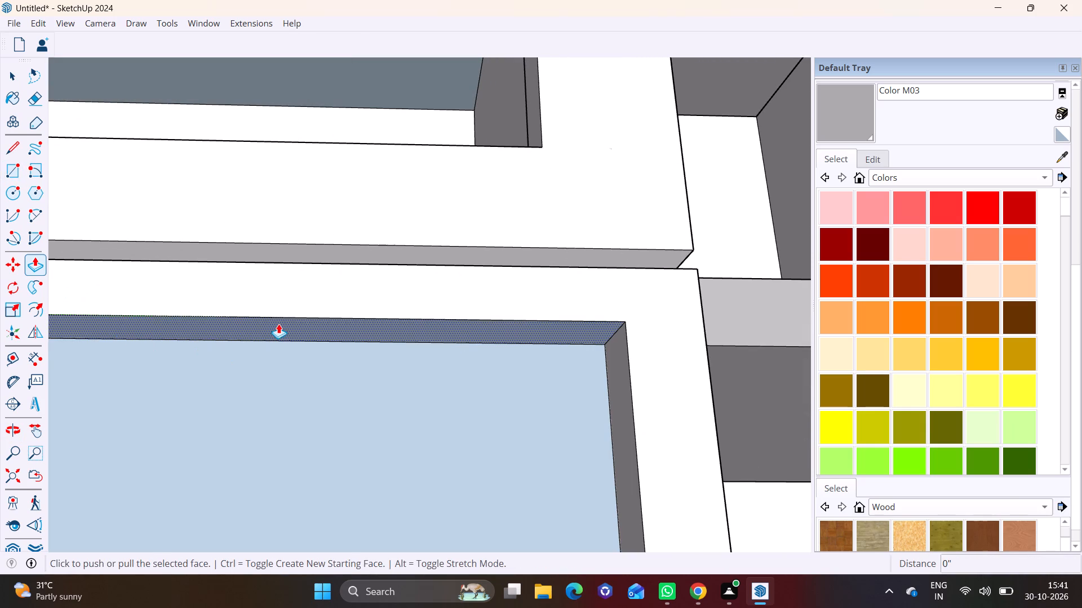
pyautogui.click(279, 324)
pyautogui.click(281, 350)
pyautogui.press('space')
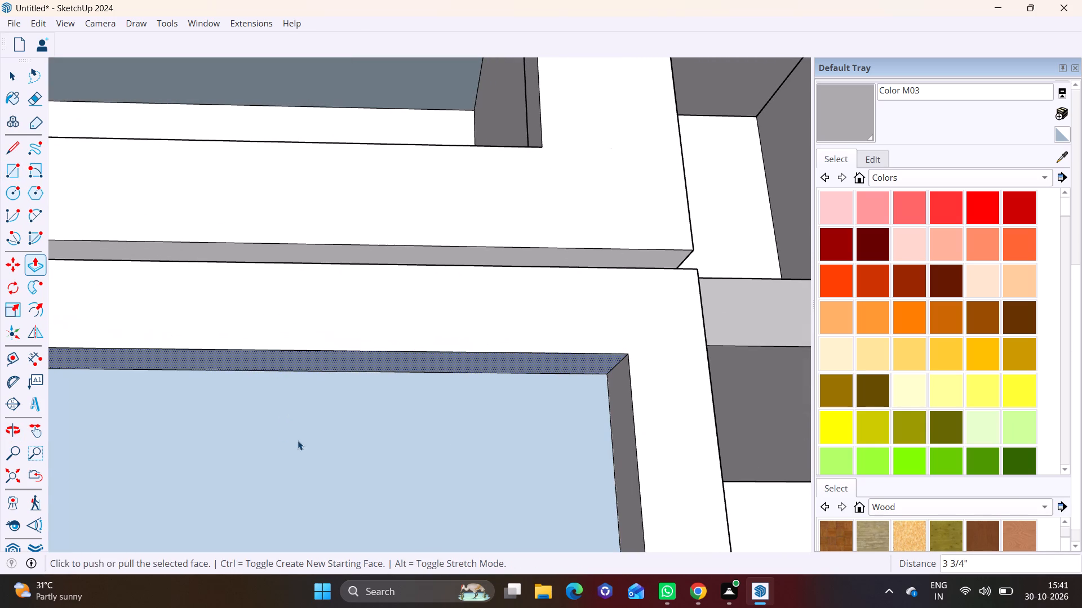
# Delete the remaining face closing off the back of the frame's opening.
pyautogui.click(299, 440)
pyautogui.press('Delete')
# Draw a rectangle roughly 3 1/2" by 1' 1" on the slab edge above the left wall of the bay one floor below.
pyautogui.scroll(-7, 307, 440)
pyautogui.moveTo(365, 353); pyautogui.dragTo(335, 478, button='middle')
pyautogui.scroll(-3, 350, 454)
pyautogui.moveTo(354, 446); pyautogui.dragTo(159, 485, button='middle')
pyautogui.scroll(8, 307, 434)
pyautogui.moveTo(373, 459); pyautogui.dragTo(398, 352, button='middle')
pyautogui.scroll(-3, 328, 429)
pyautogui.keyDown('shift'); pyautogui.moveTo(340, 453); pyautogui.dragTo(544, 262, button='middle'); pyautogui.keyUp('shift')
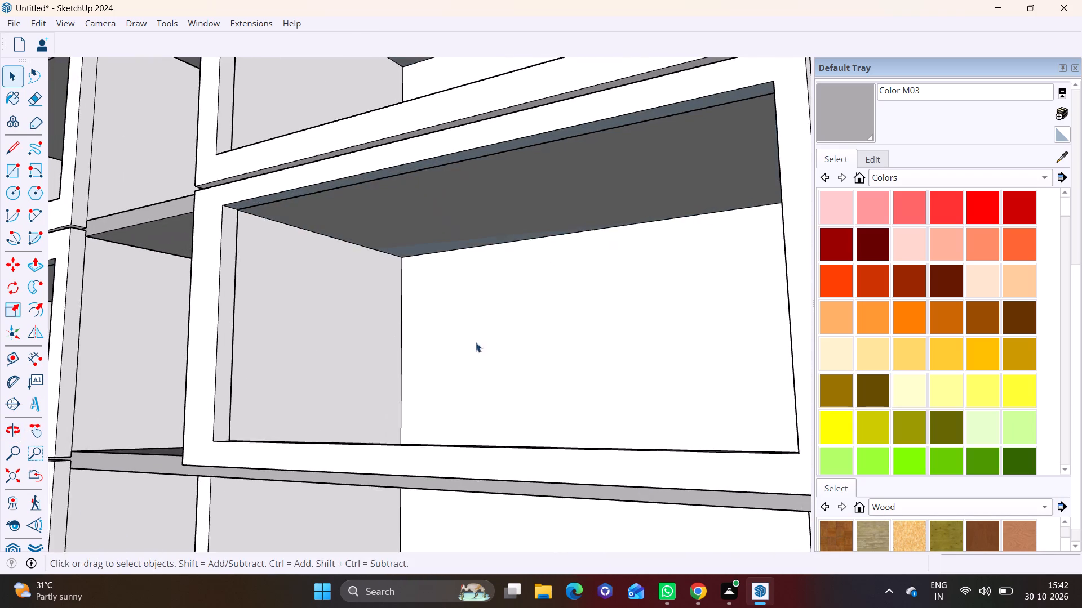
pyautogui.scroll(-2, 470, 379)
pyautogui.keyDown('shift'); pyautogui.moveTo(462, 420); pyautogui.dragTo(399, 248, button='middle'); pyautogui.keyUp('shift')
pyautogui.scroll(-6, 391, 330)
pyautogui.keyDown('shift'); pyautogui.moveTo(418, 400); pyautogui.dragTo(428, 333, button='middle'); pyautogui.keyUp('shift')
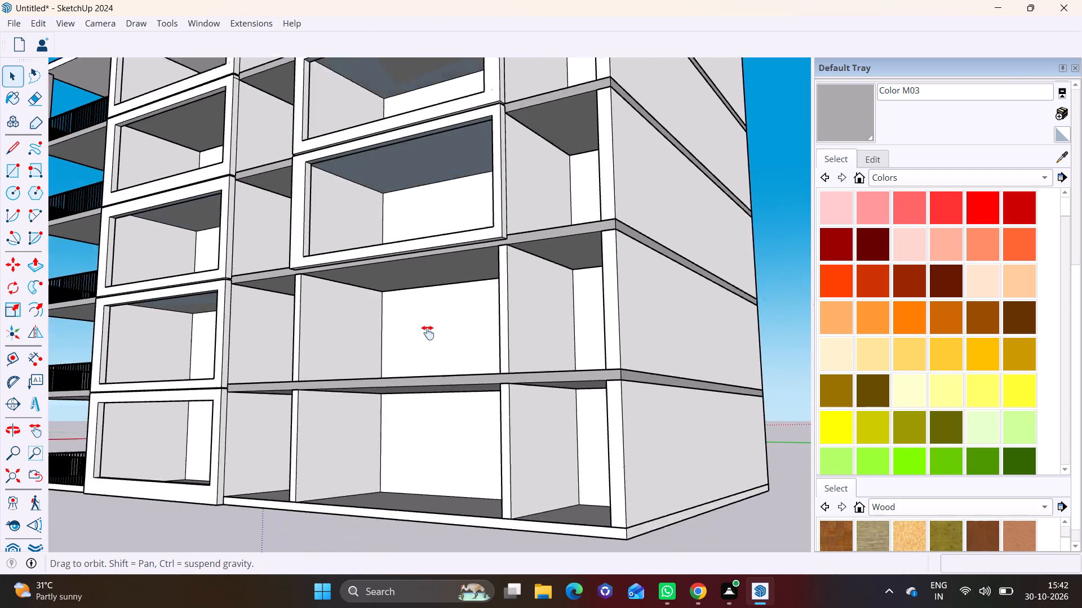
pyautogui.keyDown('shift'); pyautogui.moveTo(428, 333); pyautogui.dragTo(429, 446, button='middle'); pyautogui.keyUp('shift')
pyautogui.scroll(6, 325, 275)
pyautogui.moveTo(395, 330); pyautogui.dragTo(477, 264, button='middle')
pyautogui.scroll(3, 375, 297)
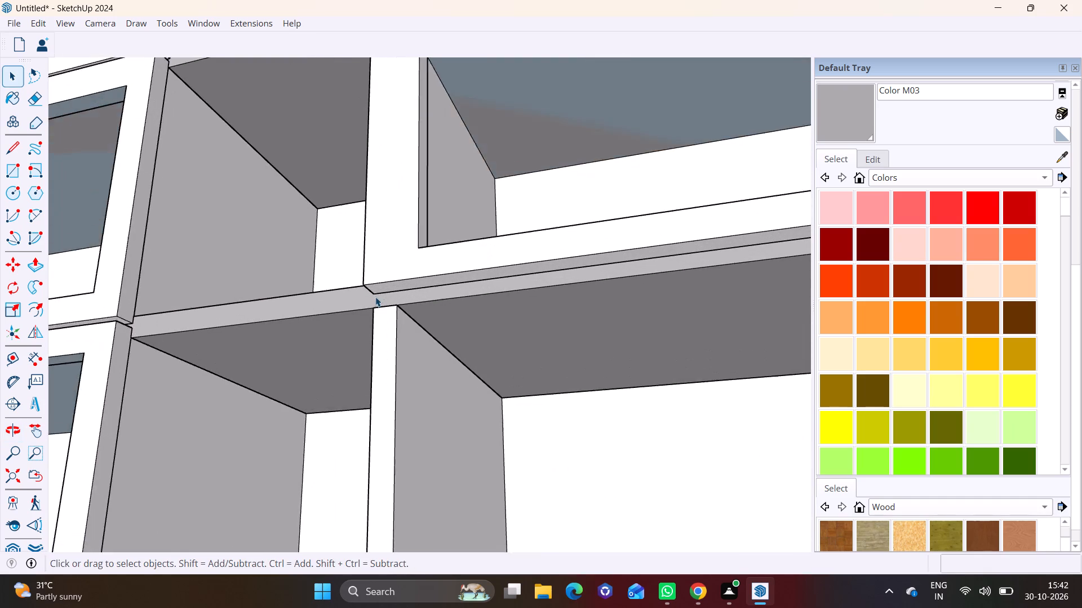
pyautogui.scroll(8, 375, 297)
pyautogui.keyDown('shift'); pyautogui.moveTo(376, 298); pyautogui.dragTo(314, 299, button='middle'); pyautogui.keyUp('shift')
pyautogui.moveTo(353, 299); pyautogui.dragTo(416, 310, button='middle')
pyautogui.scroll(2, 335, 287)
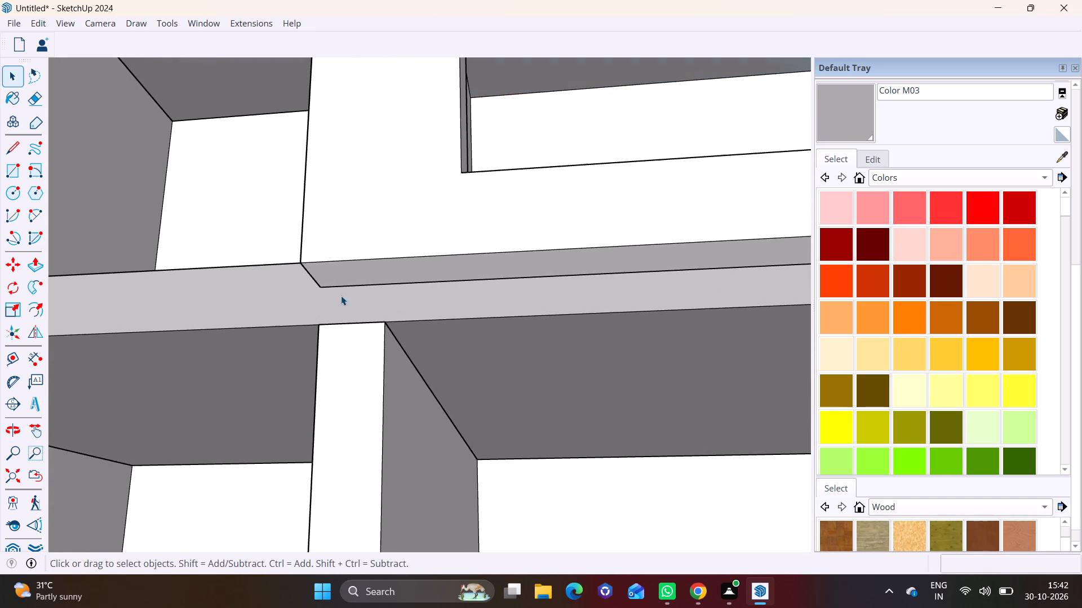
pyautogui.moveTo(351, 299); pyautogui.dragTo(391, 321, button='middle')
pyautogui.scroll(-1, 391, 321)
pyautogui.click(16, 167)
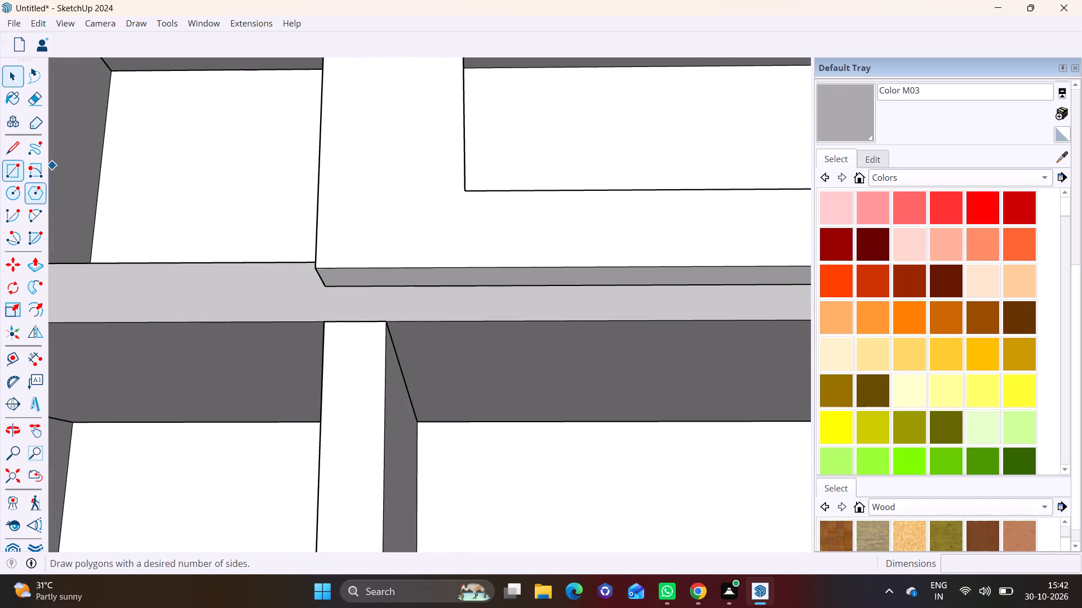
pyautogui.scroll(3, 288, 335)
pyautogui.moveTo(345, 314); pyautogui.dragTo(347, 306)
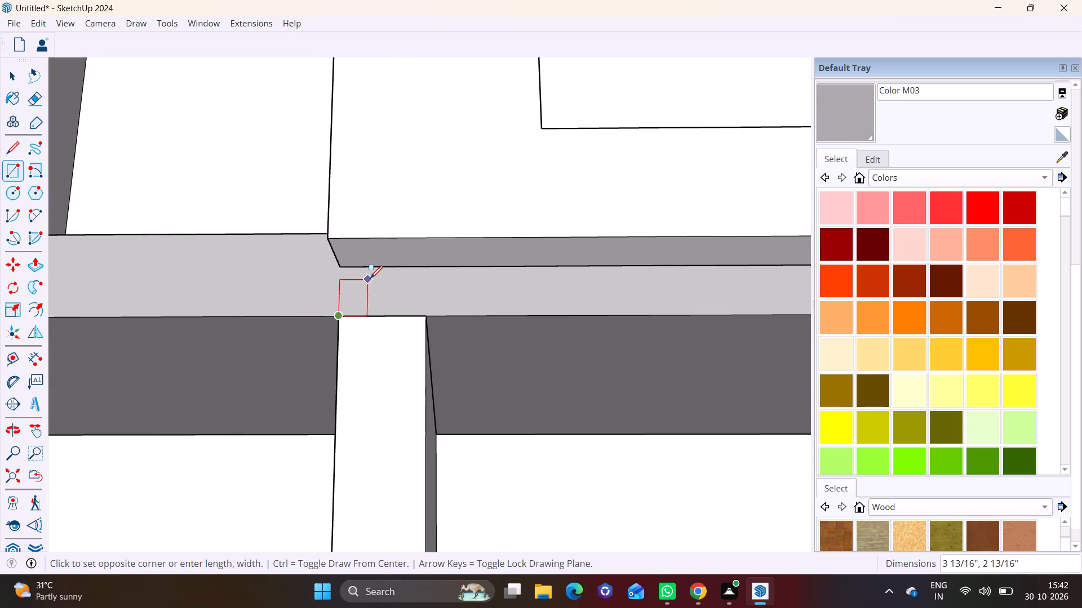
pyautogui.click(469, 279)
# Push/pull the small rectangle outward to line up with the front of the frame above.
pyautogui.press('space')
pyautogui.click(433, 289)
pyautogui.moveTo(446, 301); pyautogui.dragTo(407, 315, button='middle')
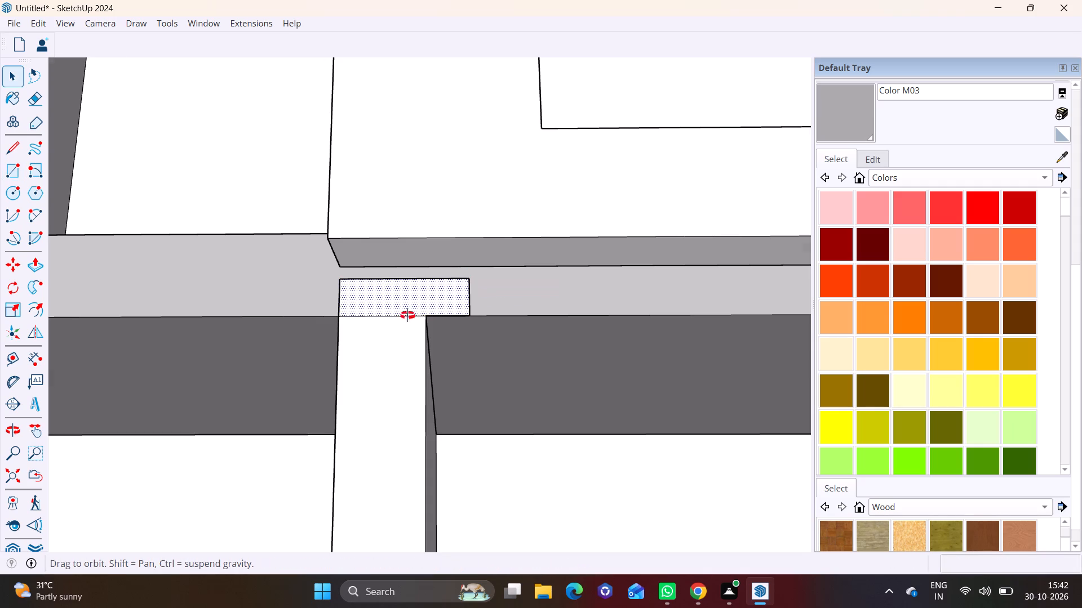
pyautogui.moveTo(407, 315); pyautogui.dragTo(225, 392, button='middle')
pyautogui.click(36, 263)
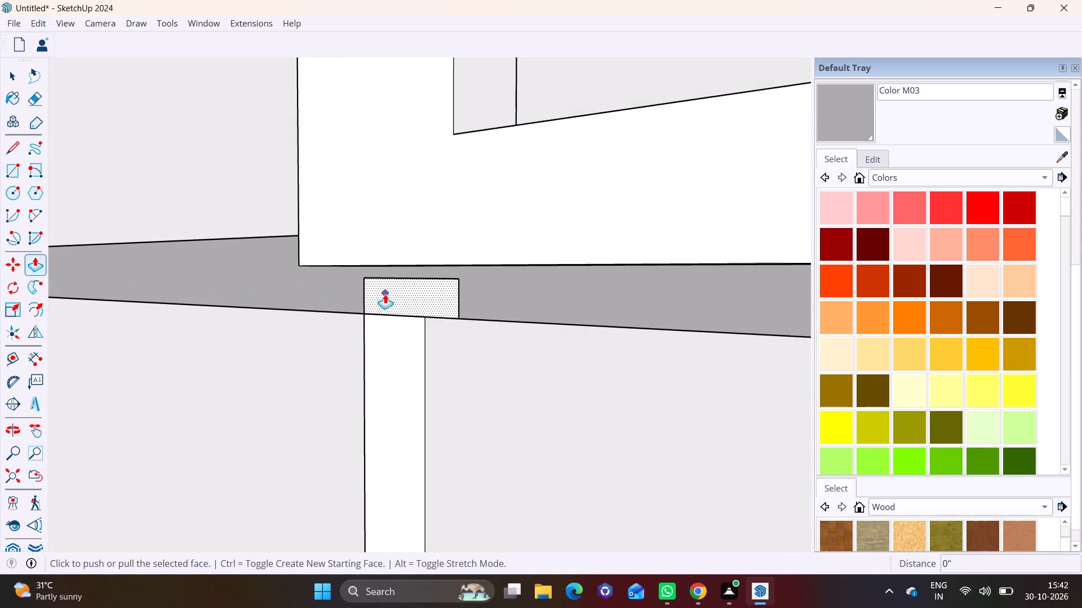
pyautogui.click(385, 294)
pyautogui.click(345, 263)
pyautogui.press('space')
# Erase the dividing edge across the new block's underside so it forms a single face.
pyautogui.click(413, 307)
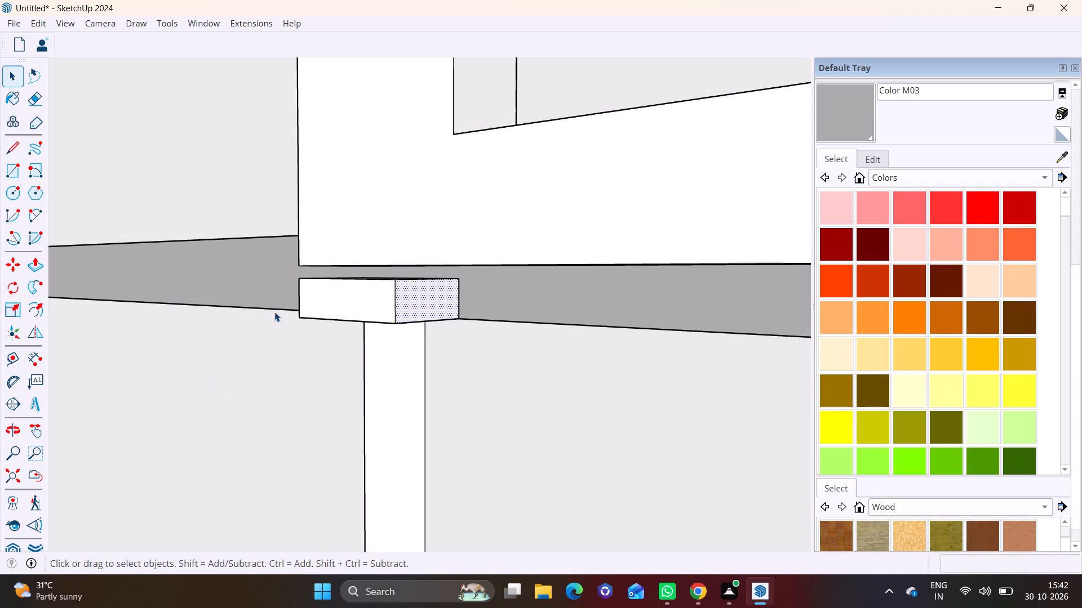
pyautogui.moveTo(195, 274); pyautogui.dragTo(256, 207, button='middle')
pyautogui.press('space')
pyautogui.moveTo(417, 292); pyautogui.dragTo(428, 247, button='middle')
pyautogui.scroll(2, 435, 265)
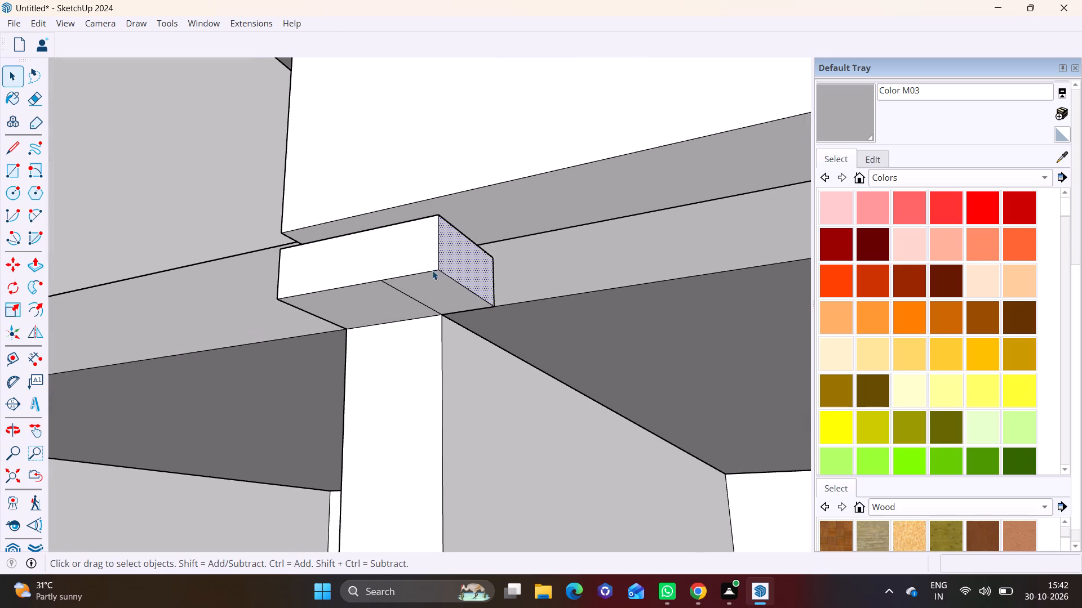
pyautogui.scroll(1, 432, 270)
pyautogui.click(412, 299)
pyautogui.rightClick(412, 299)
pyautogui.click(436, 325)
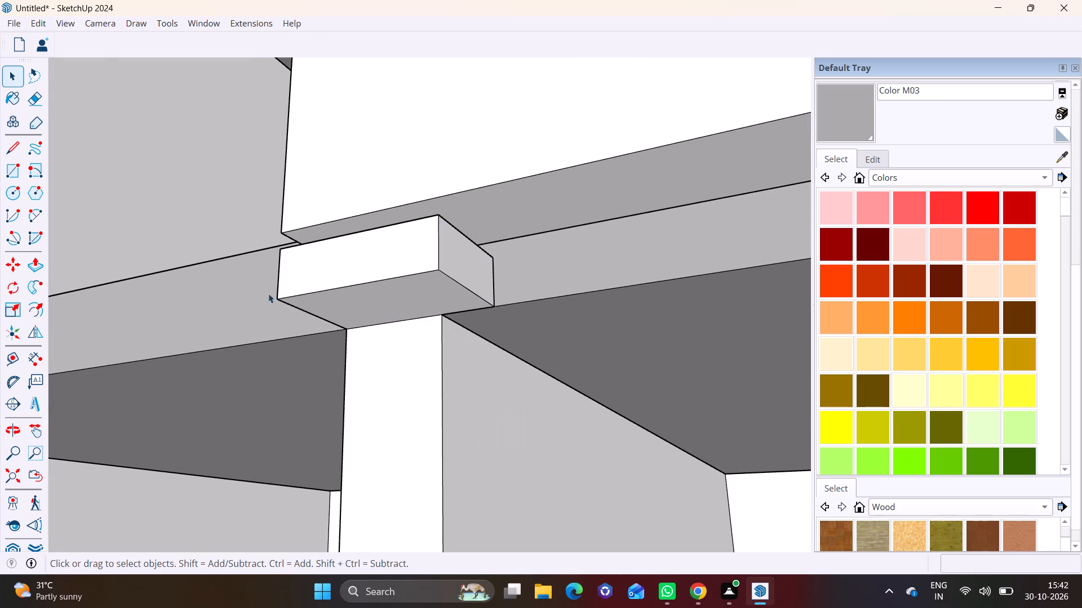
# Push/pull the block's underside down about 7/8".
pyautogui.click(347, 299)
pyautogui.click(42, 263)
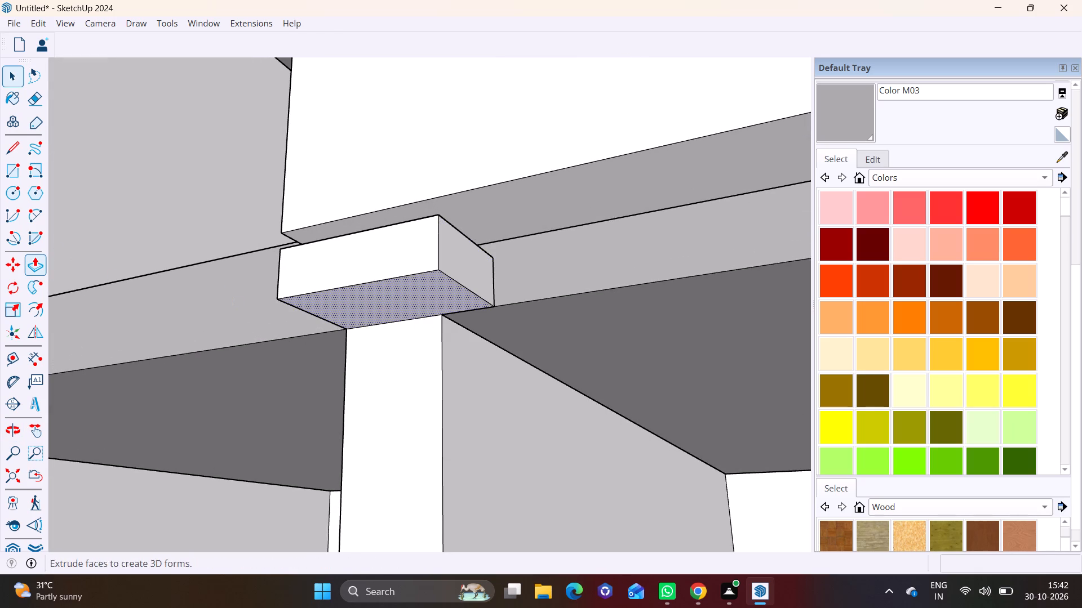
pyautogui.click(371, 305)
pyautogui.click(371, 315)
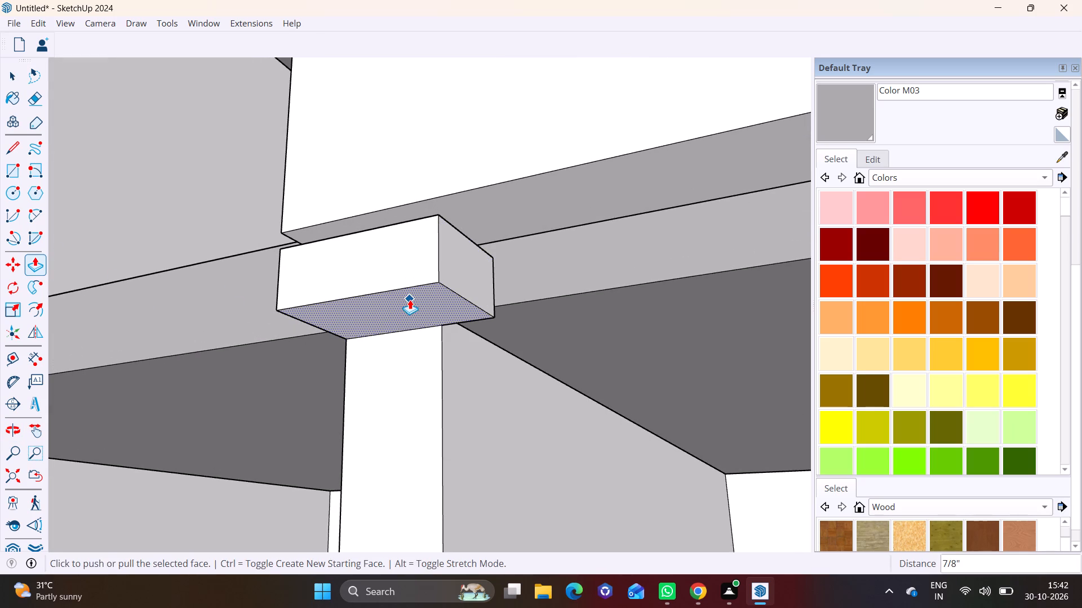
# Push/pull the block's underside down another 3 13/16" or so.
pyautogui.moveTo(410, 299); pyautogui.dragTo(449, 418, button='middle')
pyautogui.scroll(-7, 467, 369)
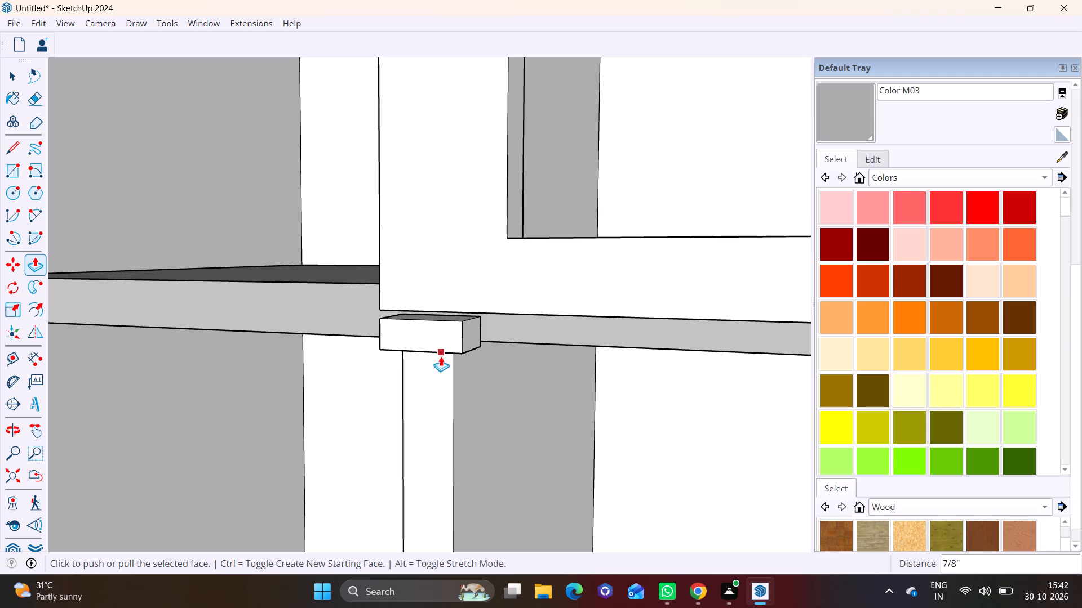
pyautogui.moveTo(438, 356); pyautogui.dragTo(452, 247, button='middle')
pyautogui.scroll(3, 446, 315)
pyautogui.click(445, 349)
pyautogui.click(443, 382)
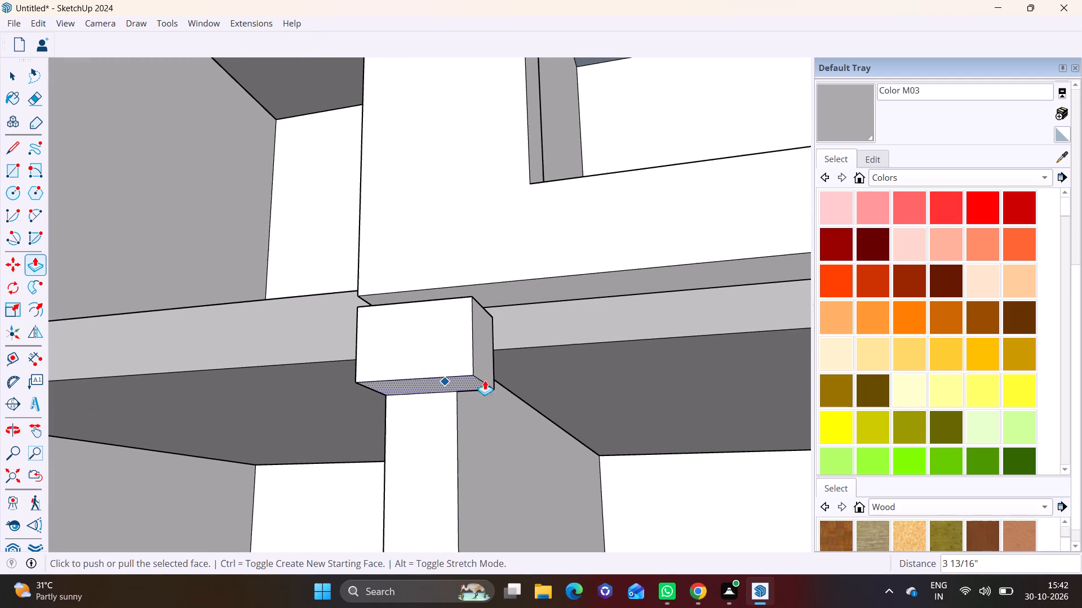
# Push/pull the block's side face about 21' 4 7/16" across the bay, level with the far side of the frame above.
pyautogui.press('space')
pyautogui.click(484, 359)
pyautogui.moveTo(441, 351); pyautogui.dragTo(371, 399, button='middle')
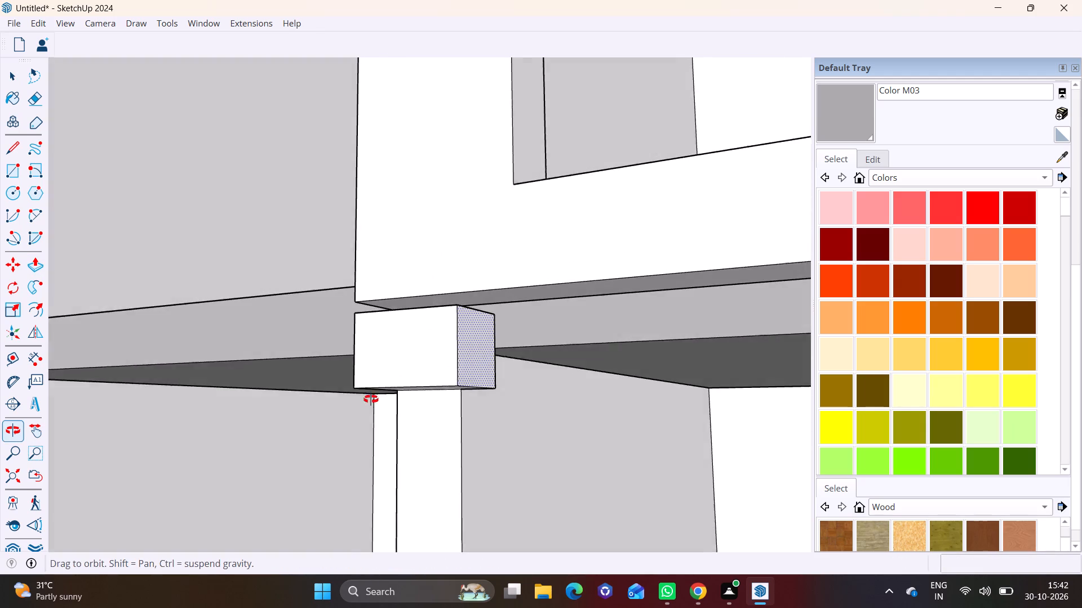
pyautogui.moveTo(371, 399); pyautogui.dragTo(366, 406, button='middle')
pyautogui.click(40, 263)
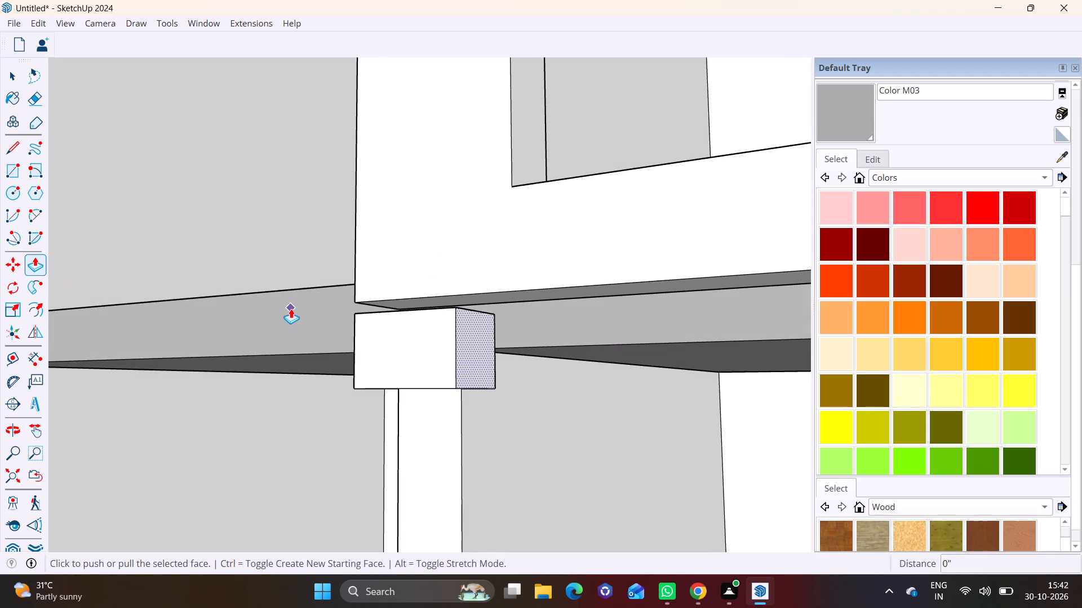
pyautogui.click(477, 356)
pyautogui.scroll(-6, 622, 353)
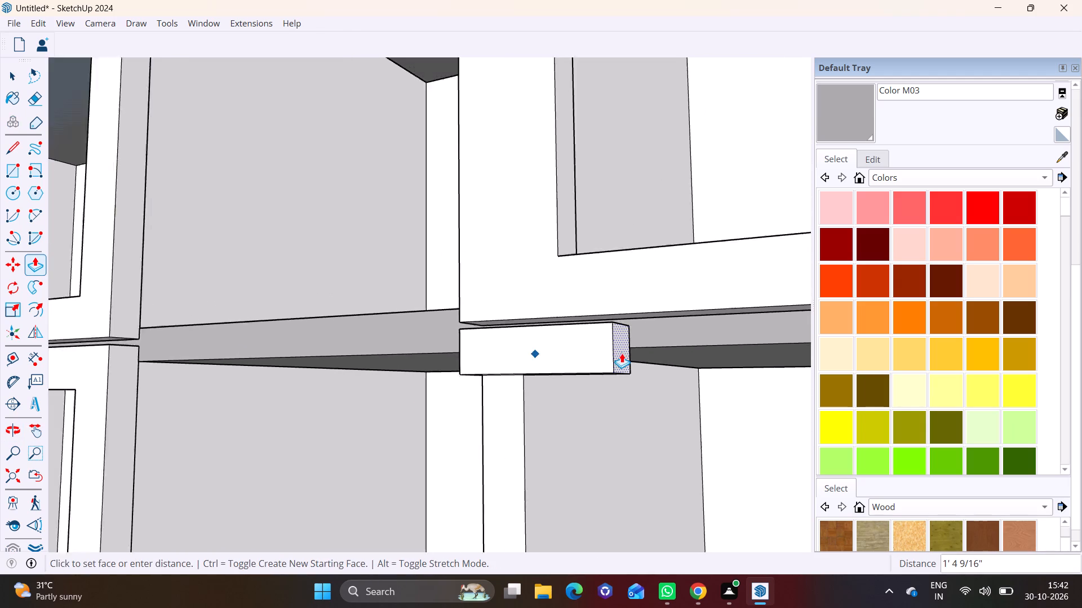
pyautogui.scroll(-6, 622, 353)
pyautogui.keyDown('shift'); pyautogui.moveTo(622, 353); pyautogui.dragTo(211, 328, button='middle'); pyautogui.keyUp('shift')
pyautogui.scroll(-8, 558, 317)
pyautogui.keyDown('shift'); pyautogui.moveTo(598, 313); pyautogui.dragTo(544, 321, button='middle'); pyautogui.keyUp('shift')
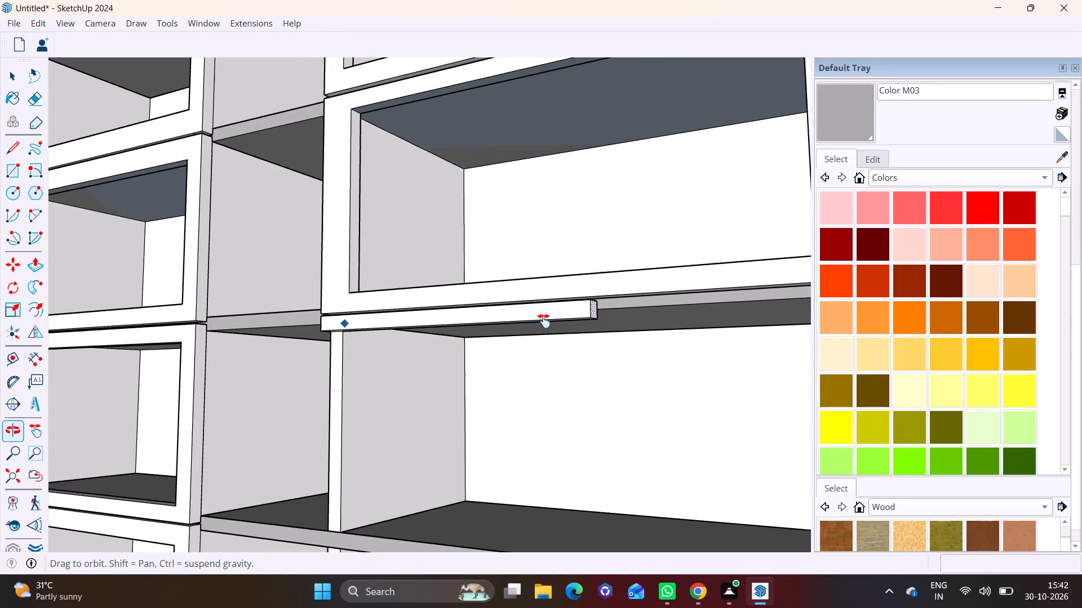
pyautogui.keyDown('shift'); pyautogui.moveTo(544, 321); pyautogui.dragTo(224, 348, button='middle'); pyautogui.keyUp('shift')
pyautogui.scroll(3, 403, 347)
pyautogui.click(408, 292)
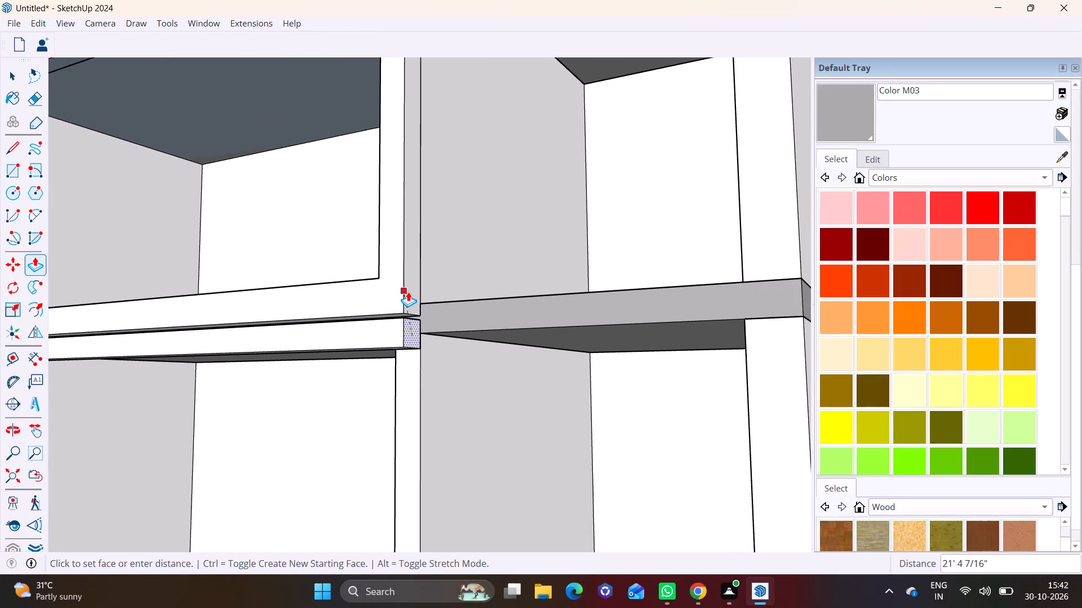
# Draw a 9 1/4" line across the new top beam's underside at the inner edge of the bay's right wall.
pyautogui.scroll(-3, 351, 342)
pyautogui.moveTo(344, 342); pyautogui.dragTo(403, 236, button='middle')
pyautogui.scroll(7, 434, 257)
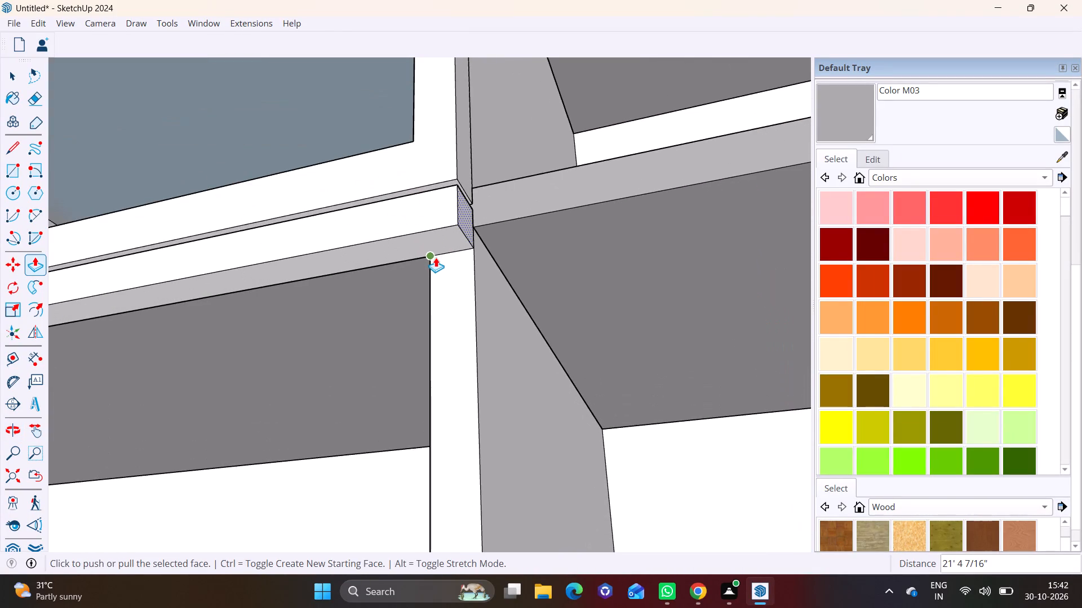
pyautogui.click(7, 145)
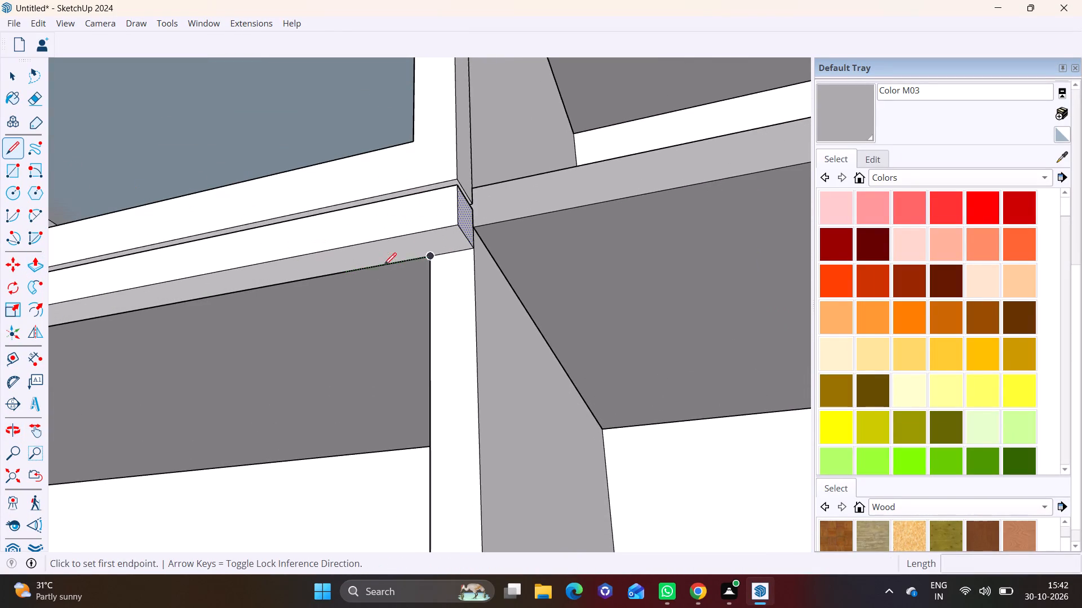
pyautogui.click(431, 258)
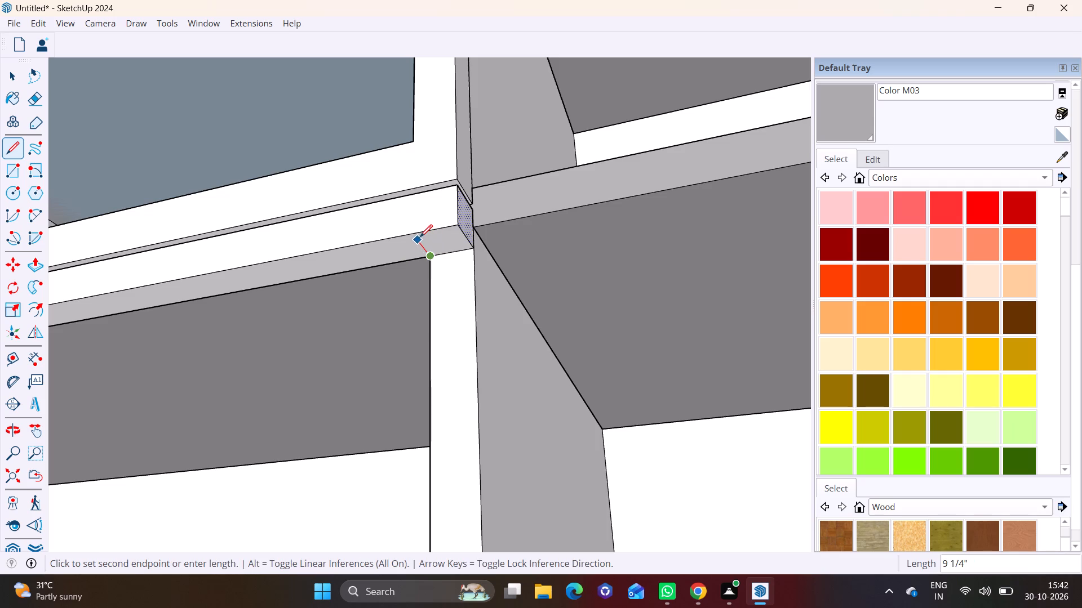
pyautogui.click(420, 237)
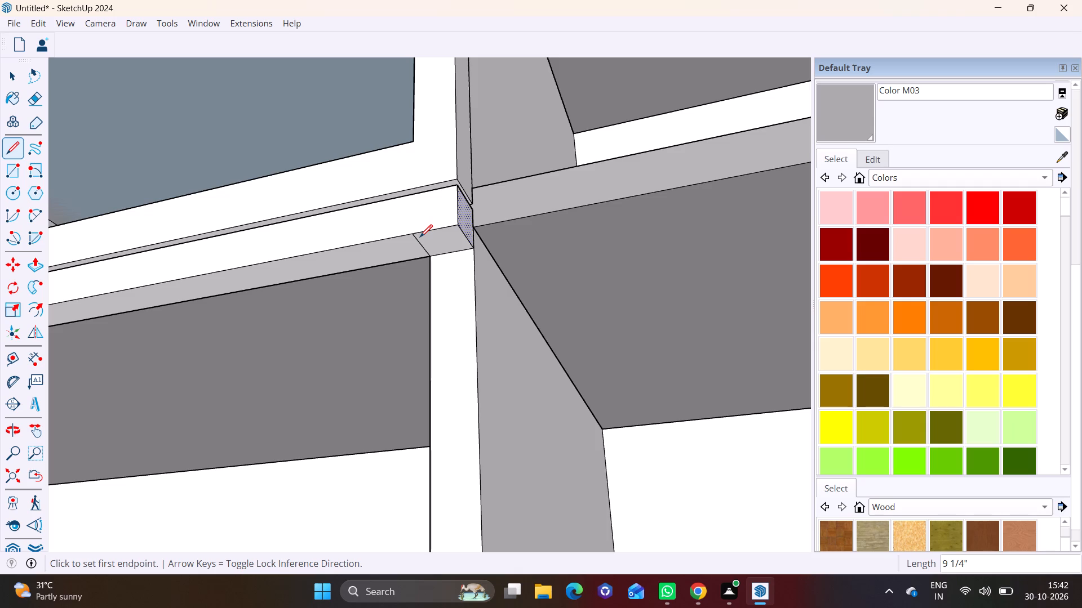
# Push/pull the small corner face at the right wall down about 9' 7 5/16" to form the frame's right leg.
pyautogui.press('space')
pyautogui.click(438, 242)
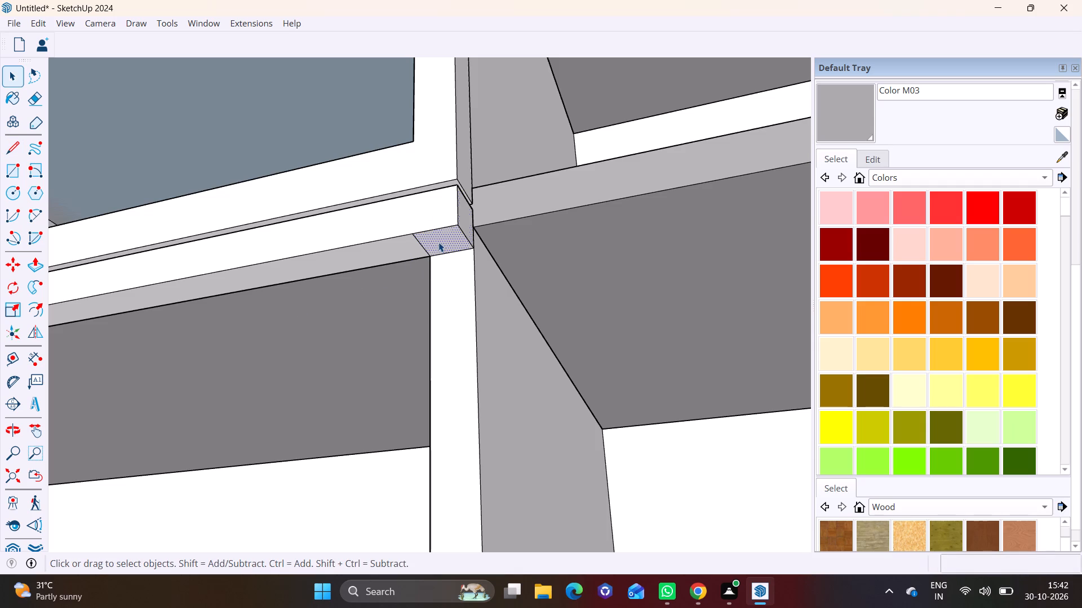
pyautogui.click(28, 266)
pyautogui.click(442, 241)
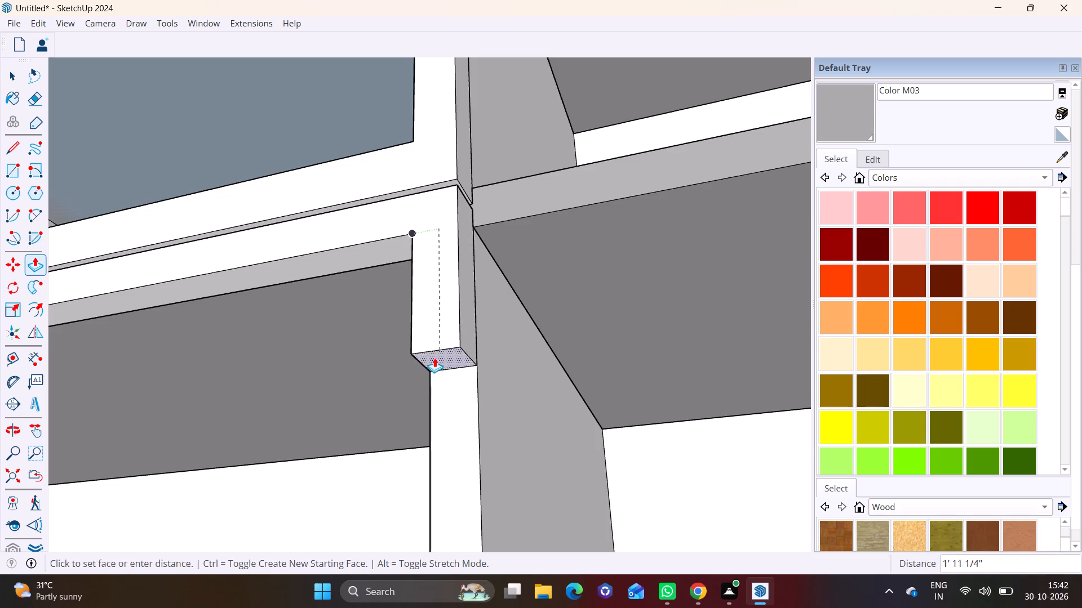
pyautogui.scroll(-10, 435, 358)
pyautogui.keyDown('shift'); pyautogui.moveTo(433, 412); pyautogui.dragTo(478, 232, button='middle'); pyautogui.keyUp('shift')
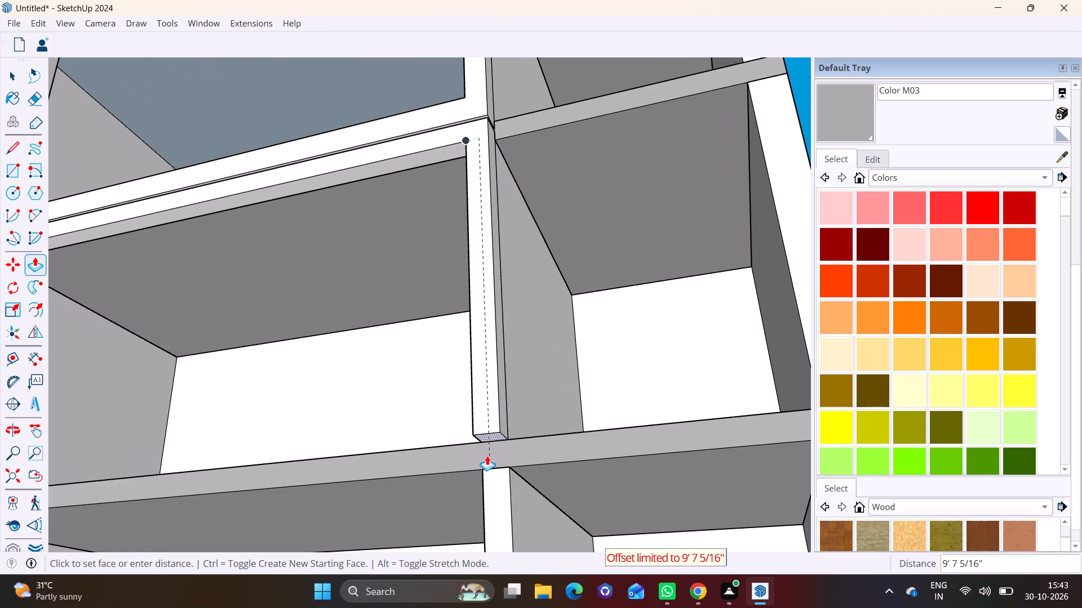
pyautogui.scroll(3, 487, 453)
pyautogui.click(491, 423)
# Extend the lower end of the right leg about 3 1/16" further down over the slab edge.
pyautogui.click(492, 427)
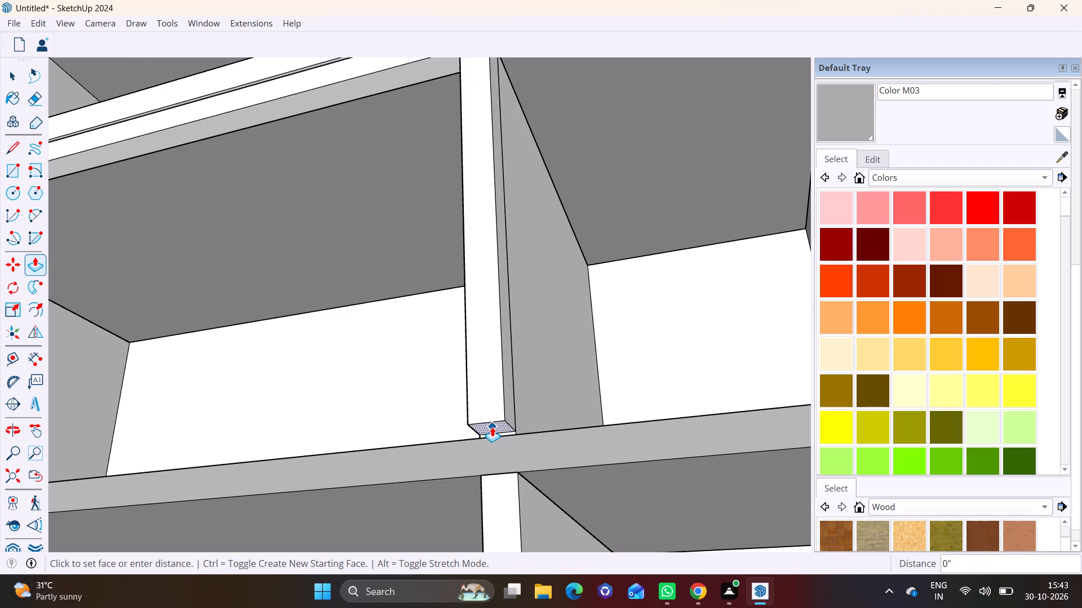
pyautogui.click(494, 446)
pyautogui.click(491, 427)
pyautogui.click(491, 440)
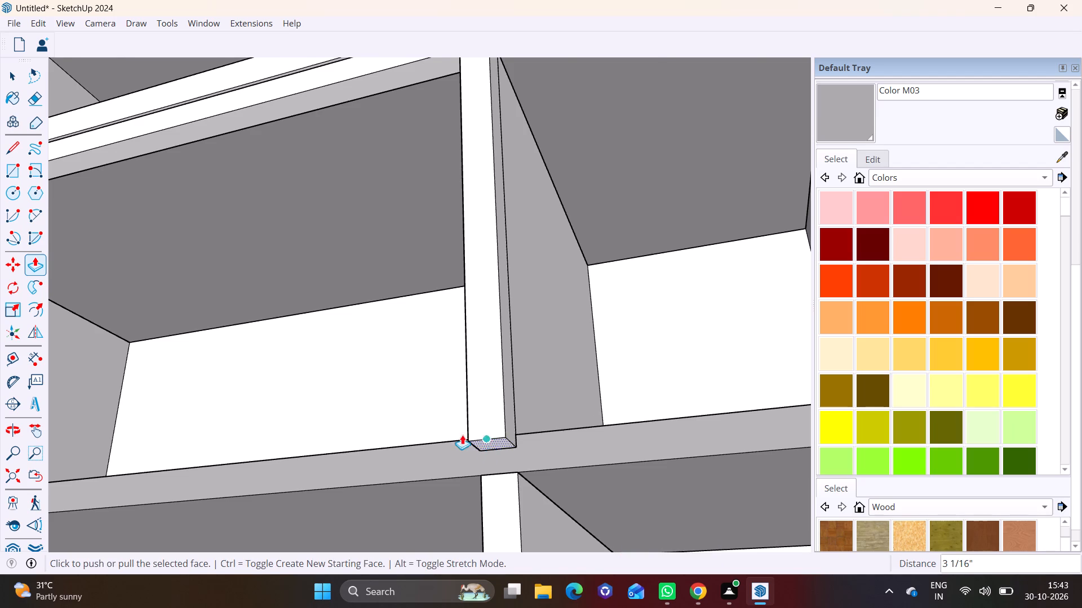
# Draw a 9 1/4" line across the top beam's underside at the inner edge of the bay's left wall.
pyautogui.scroll(-7, 455, 434)
pyautogui.keyDown('shift'); pyautogui.moveTo(285, 319); pyautogui.dragTo(455, 305, button='middle'); pyautogui.keyUp('shift')
pyautogui.scroll(10, 359, 323)
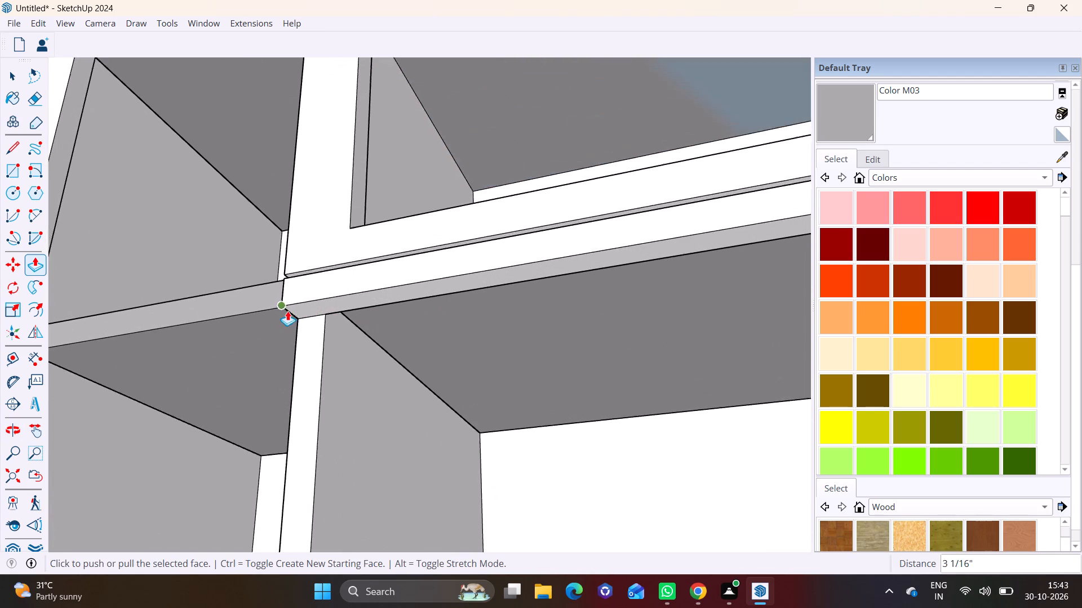
pyautogui.moveTo(287, 311); pyautogui.dragTo(257, 251, button='middle')
pyautogui.scroll(1, 257, 301)
pyautogui.click(8, 146)
pyautogui.scroll(5, 268, 233)
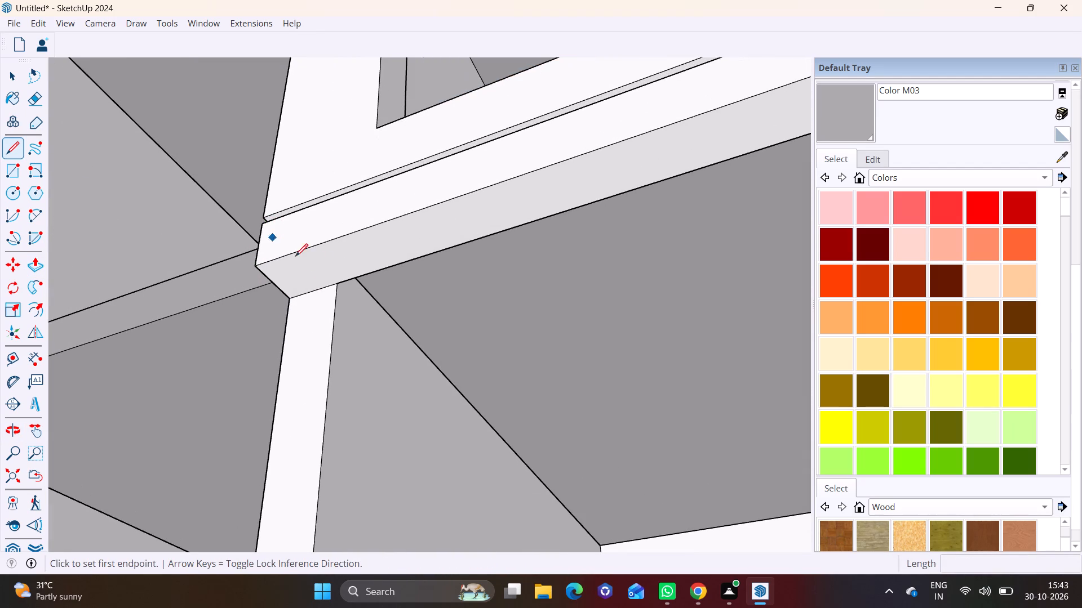
pyautogui.click(334, 287)
pyautogui.click(301, 253)
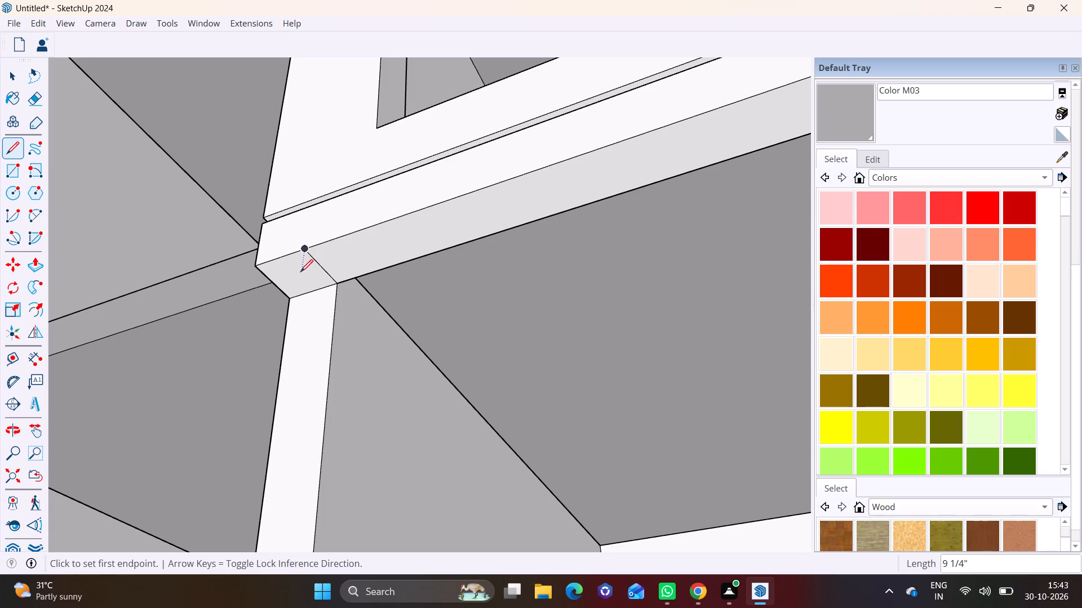
# Push/pull the small corner face at the left wall down about 9' 11 11/16" over the slab edge as the left leg.
pyautogui.press('space')
pyautogui.click(294, 279)
pyautogui.click(42, 260)
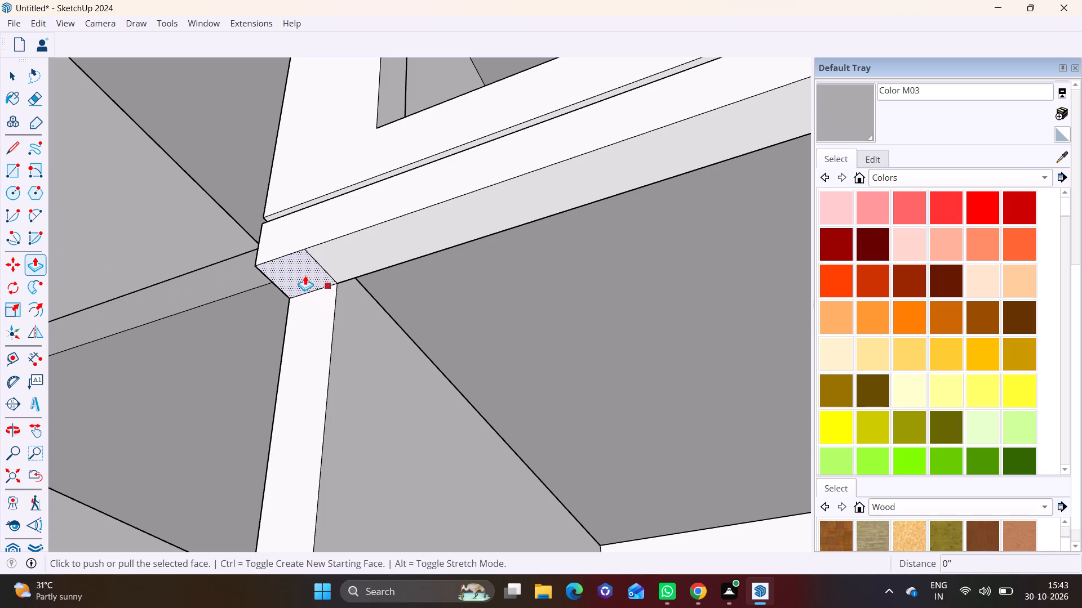
pyautogui.click(305, 275)
pyautogui.scroll(-13, 314, 415)
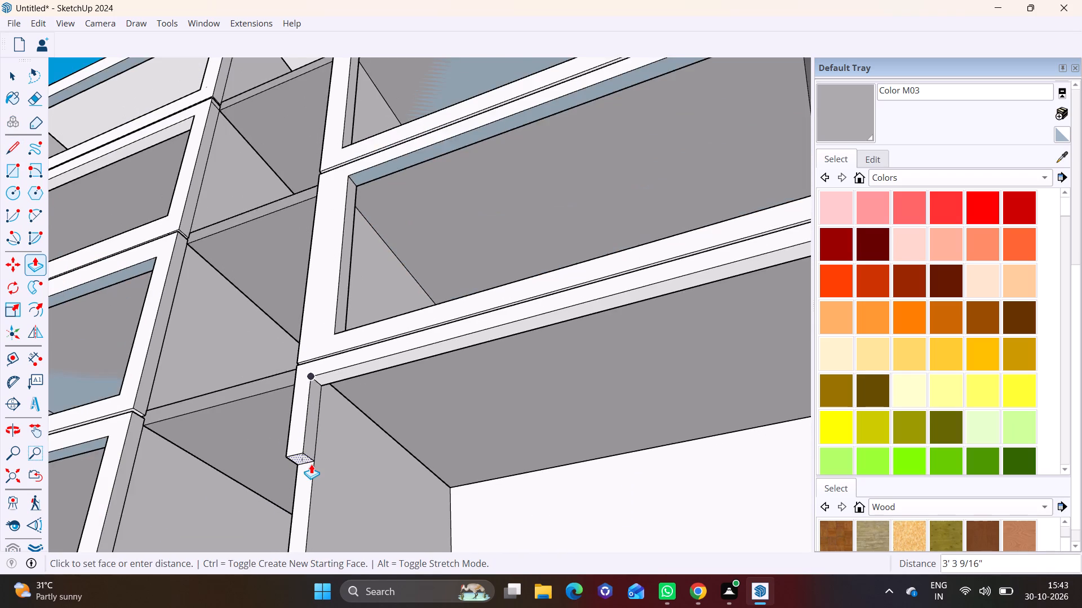
pyautogui.scroll(-3, 311, 464)
pyautogui.keyDown('ctrl'); pyautogui.moveTo(311, 464); pyautogui.dragTo(347, 313, button='middle'); pyautogui.keyUp('ctrl')
pyautogui.scroll(-3, 326, 371)
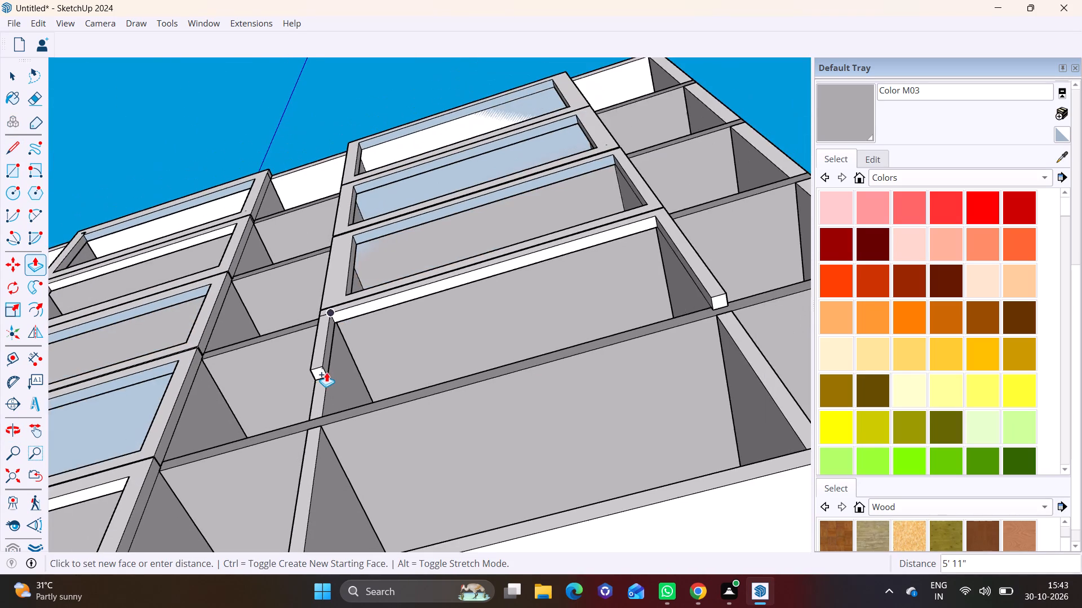
pyautogui.moveTo(329, 378); pyautogui.dragTo(327, 509, button='middle')
pyautogui.keyDown('shift'); pyautogui.moveTo(338, 485); pyautogui.dragTo(353, 351, button='middle'); pyautogui.keyUp('shift')
pyautogui.scroll(12, 344, 380)
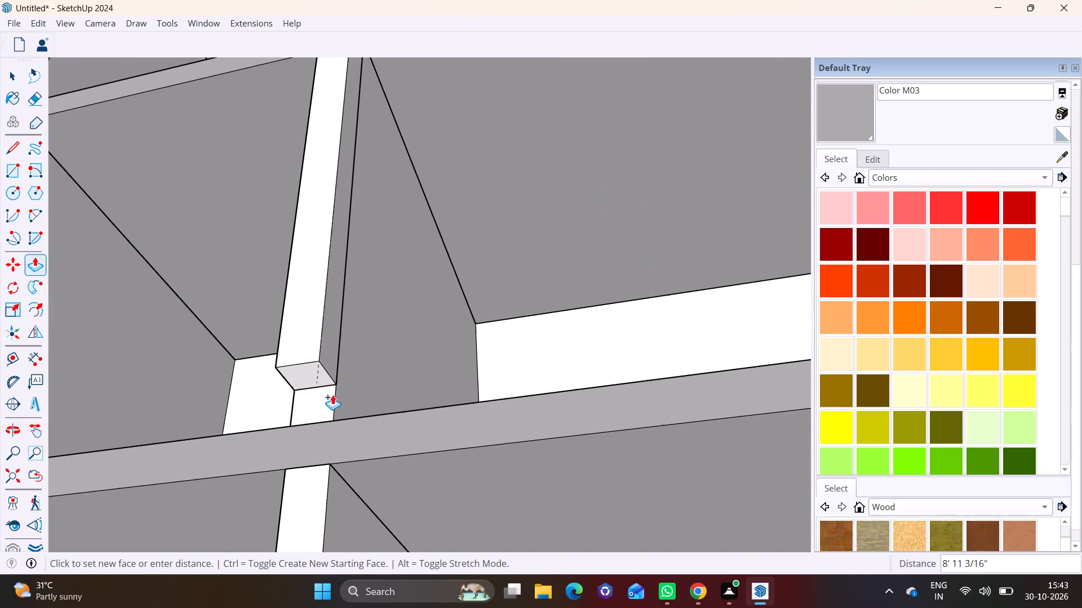
pyautogui.moveTo(313, 445); pyautogui.dragTo(308, 442)
# Draw a 9 1/4" line across the left leg's inner side, level with the top of the floor slab.
pyautogui.moveTo(326, 333); pyautogui.dragTo(286, 471, button='middle')
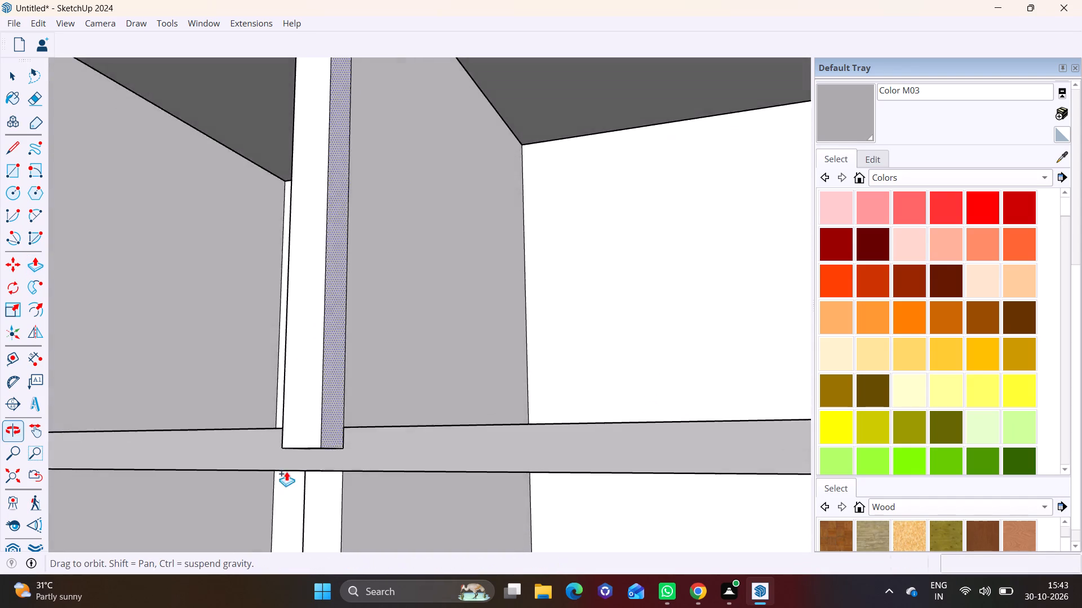
pyautogui.keyDown('shift'); pyautogui.moveTo(327, 418); pyautogui.dragTo(305, 327, button='middle'); pyautogui.keyUp('shift')
pyautogui.moveTo(301, 327); pyautogui.dragTo(261, 406, button='middle')
pyautogui.scroll(6, 296, 391)
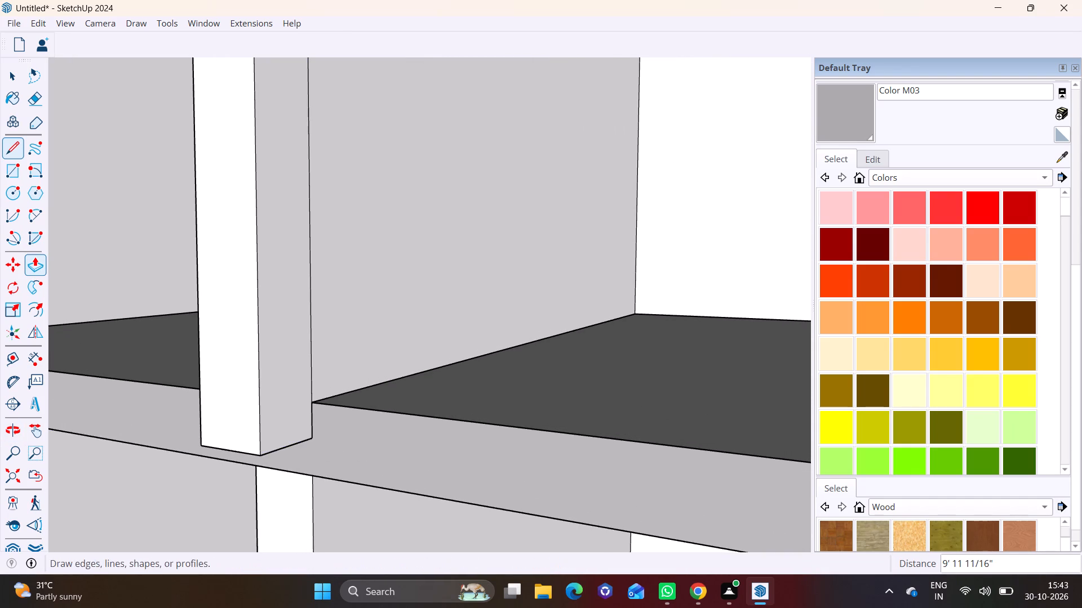
pyautogui.click(7, 149)
pyautogui.click(311, 404)
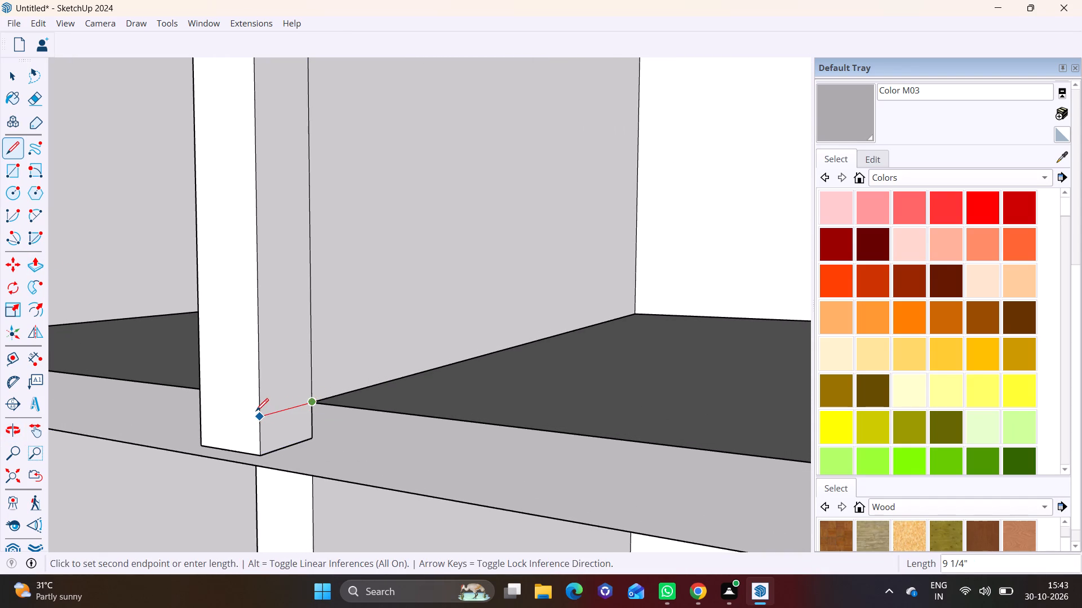
pyautogui.click(256, 411)
# Push/pull the lower part of the left leg's inner side about 20' 9 1/8" across the bay as the bottom rail.
pyautogui.click(11, 78)
pyautogui.click(277, 437)
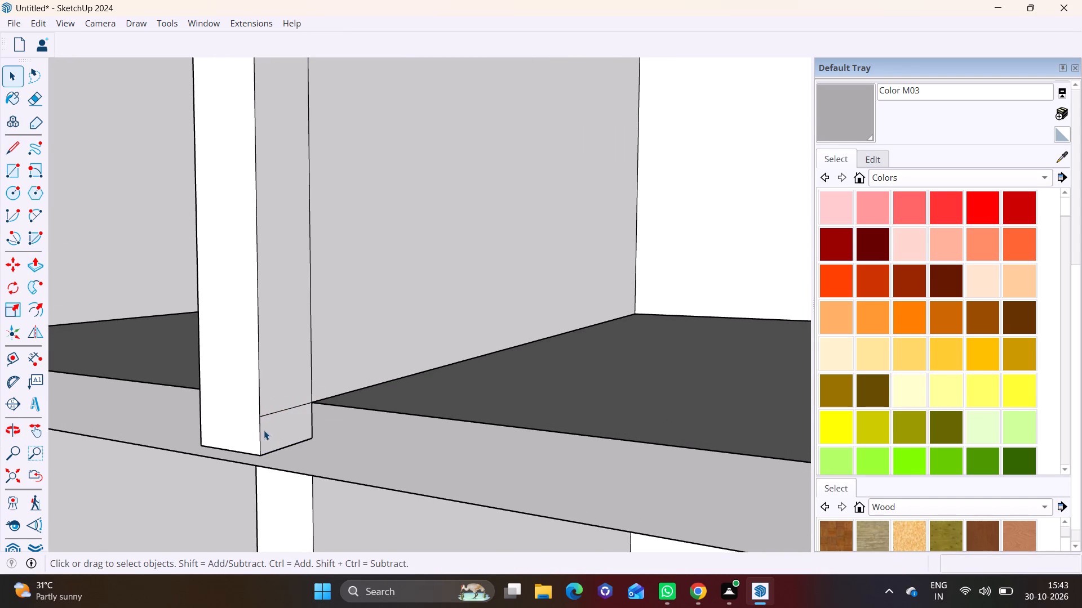
pyautogui.click(33, 264)
pyautogui.click(278, 432)
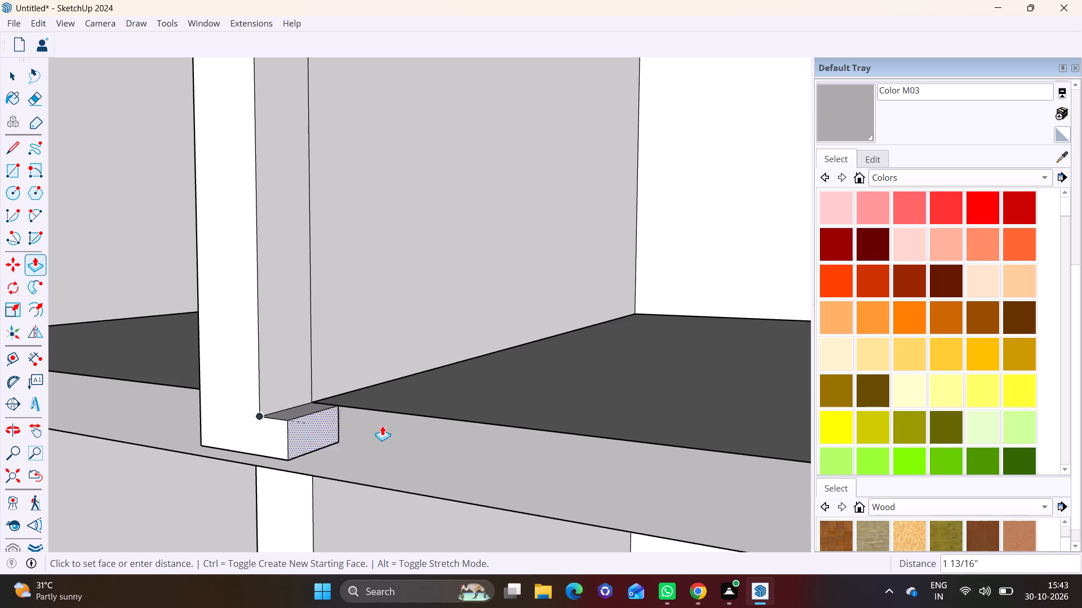
pyautogui.scroll(-12, 487, 415)
pyautogui.keyDown('shift'); pyautogui.moveTo(583, 431); pyautogui.dragTo(90, 323, button='middle'); pyautogui.keyUp('shift')
pyautogui.scroll(-4, 531, 357)
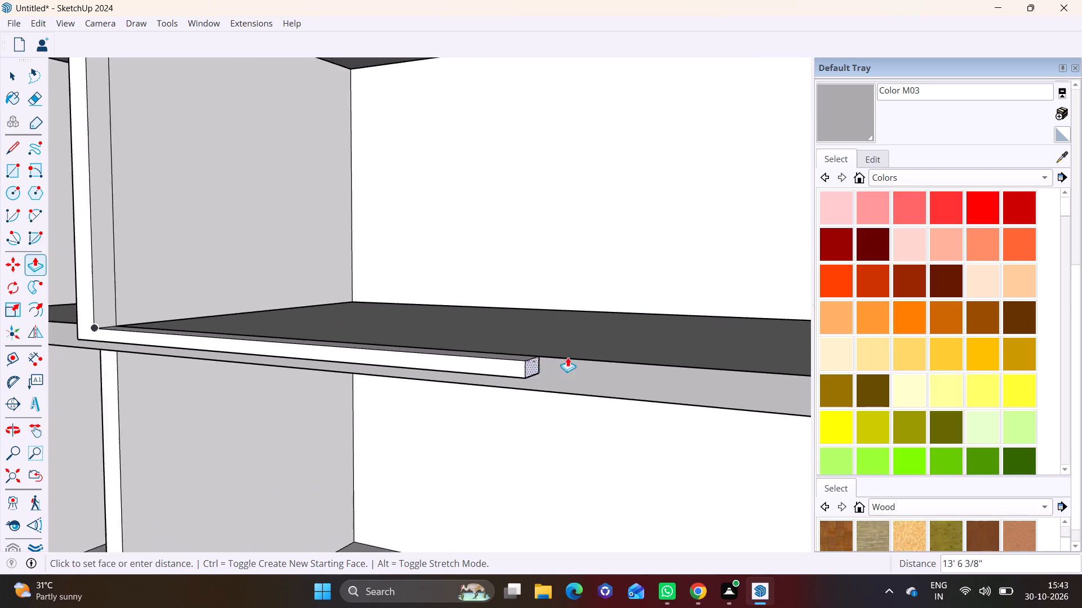
pyautogui.scroll(-4, 567, 357)
pyautogui.keyDown('shift'); pyautogui.moveTo(673, 375); pyautogui.dragTo(229, 372, button='middle'); pyautogui.keyUp('shift')
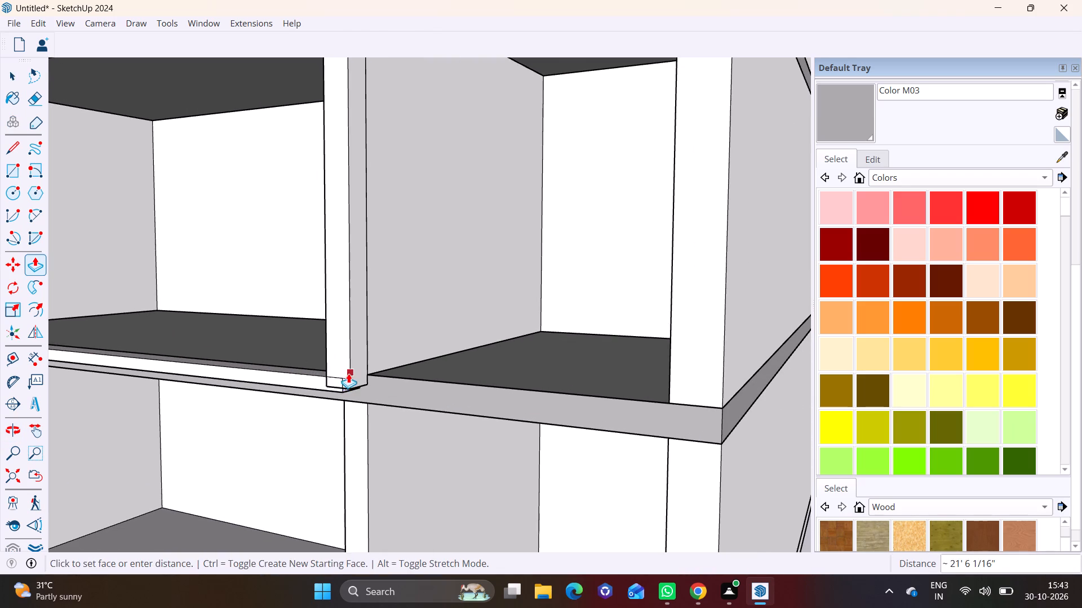
pyautogui.click(329, 366)
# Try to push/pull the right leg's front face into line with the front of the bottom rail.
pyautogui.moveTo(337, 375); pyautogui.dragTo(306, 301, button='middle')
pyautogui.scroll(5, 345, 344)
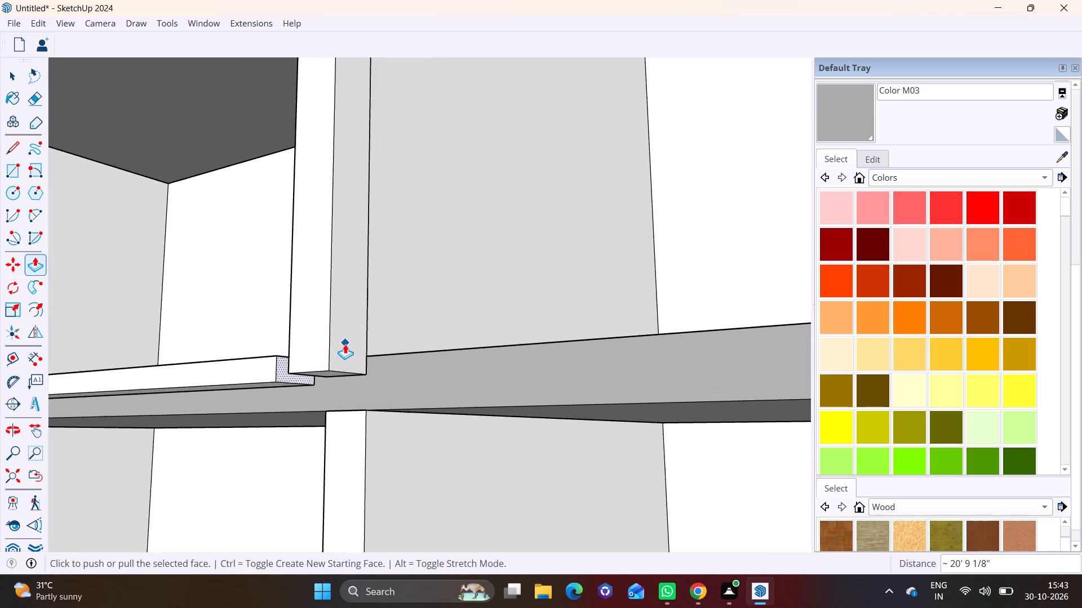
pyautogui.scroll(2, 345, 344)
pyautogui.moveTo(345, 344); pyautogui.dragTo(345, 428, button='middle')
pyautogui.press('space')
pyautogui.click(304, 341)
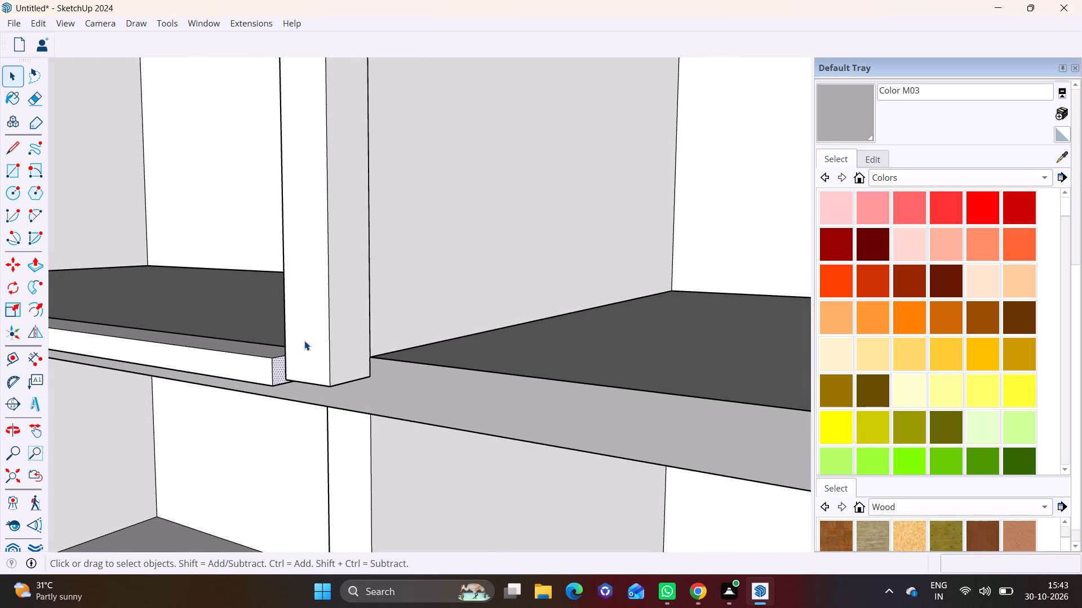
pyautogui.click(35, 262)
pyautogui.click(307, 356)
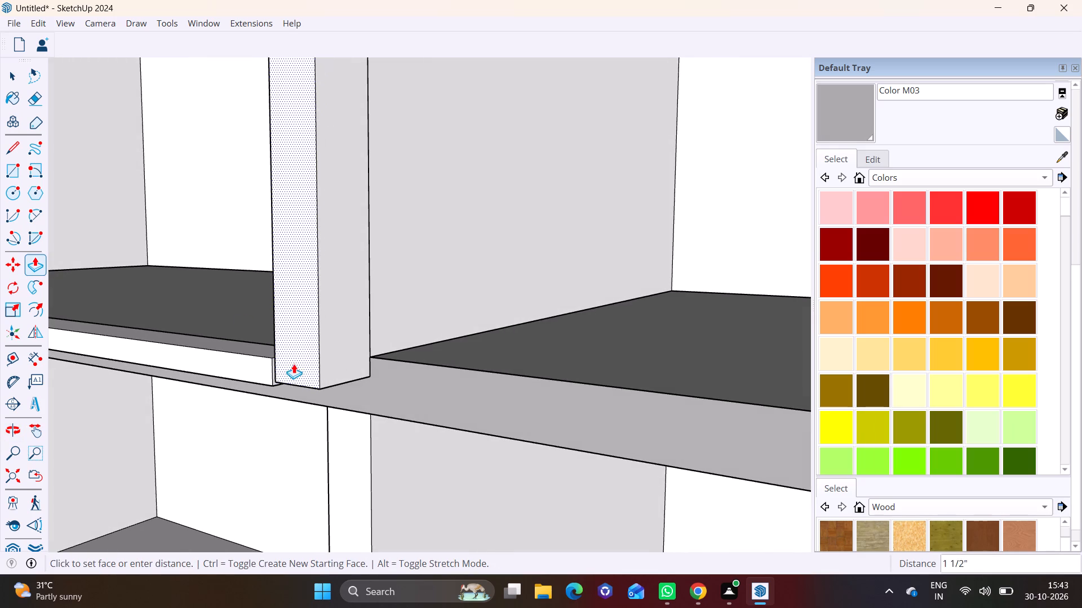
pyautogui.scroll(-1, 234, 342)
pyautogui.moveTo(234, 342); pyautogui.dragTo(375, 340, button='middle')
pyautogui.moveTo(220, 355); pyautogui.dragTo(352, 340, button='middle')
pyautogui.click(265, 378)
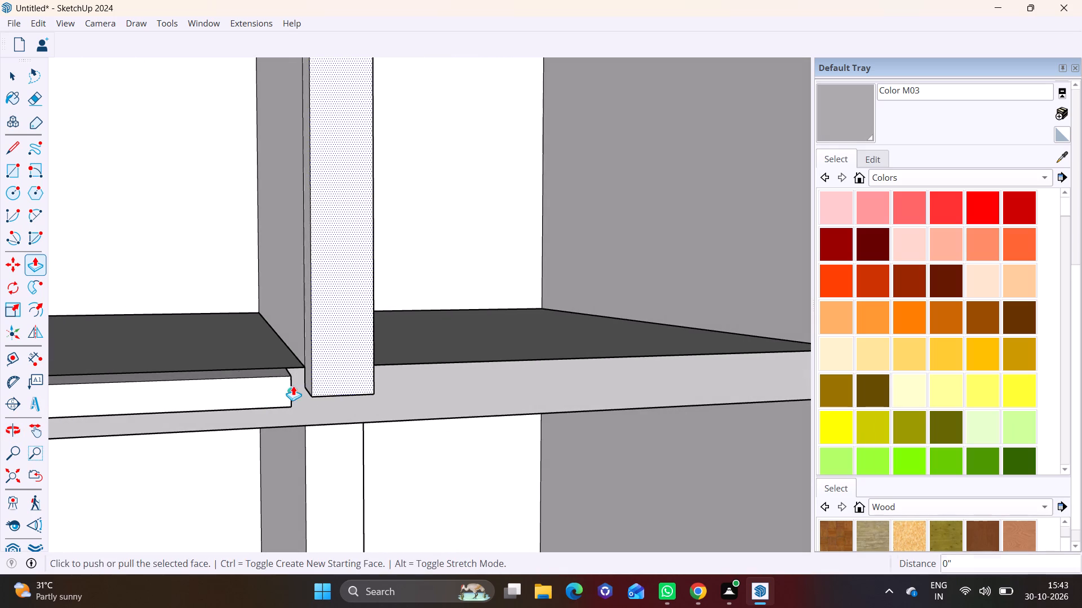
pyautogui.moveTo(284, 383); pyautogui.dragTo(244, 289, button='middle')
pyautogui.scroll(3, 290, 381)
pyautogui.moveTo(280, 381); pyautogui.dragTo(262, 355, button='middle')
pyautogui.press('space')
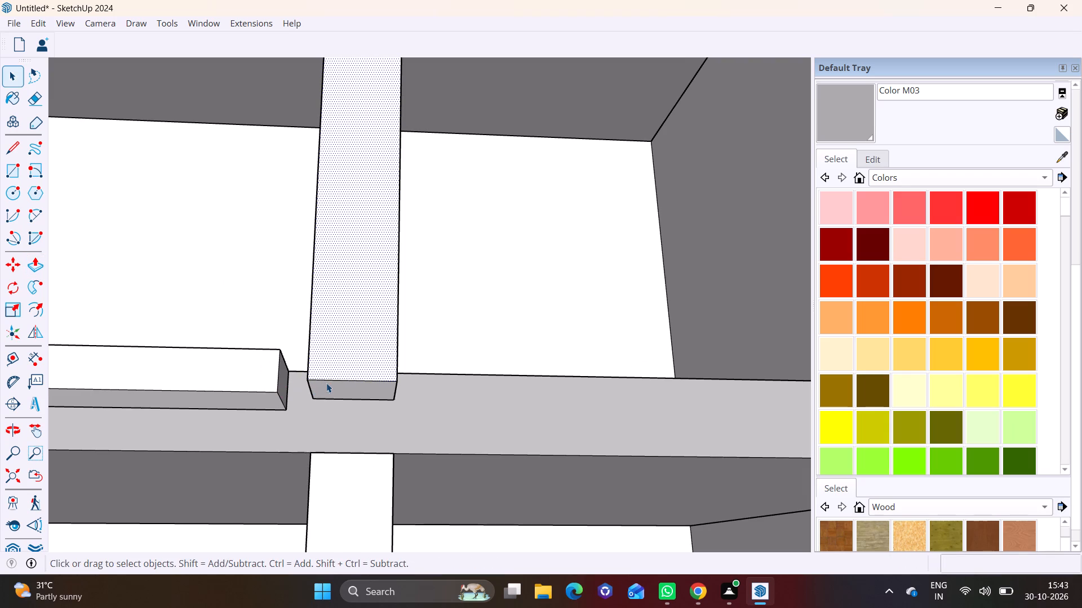
# Push/pull the underside of the frame's right leg down about 1 1/2".
pyautogui.click(326, 383)
pyautogui.click(33, 252)
pyautogui.click(343, 388)
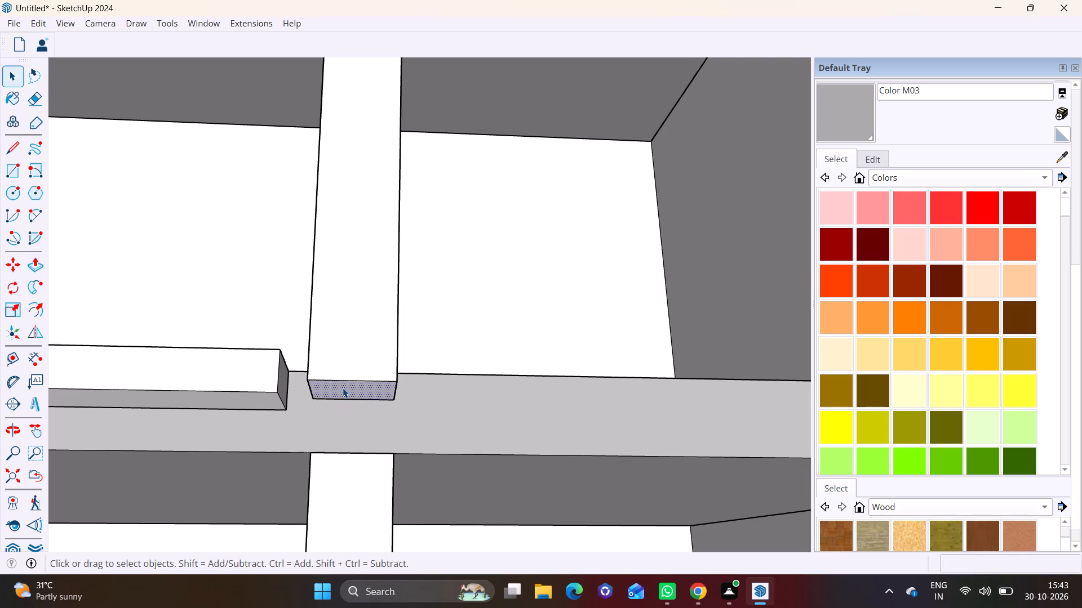
pyautogui.click(37, 272)
pyautogui.click(352, 386)
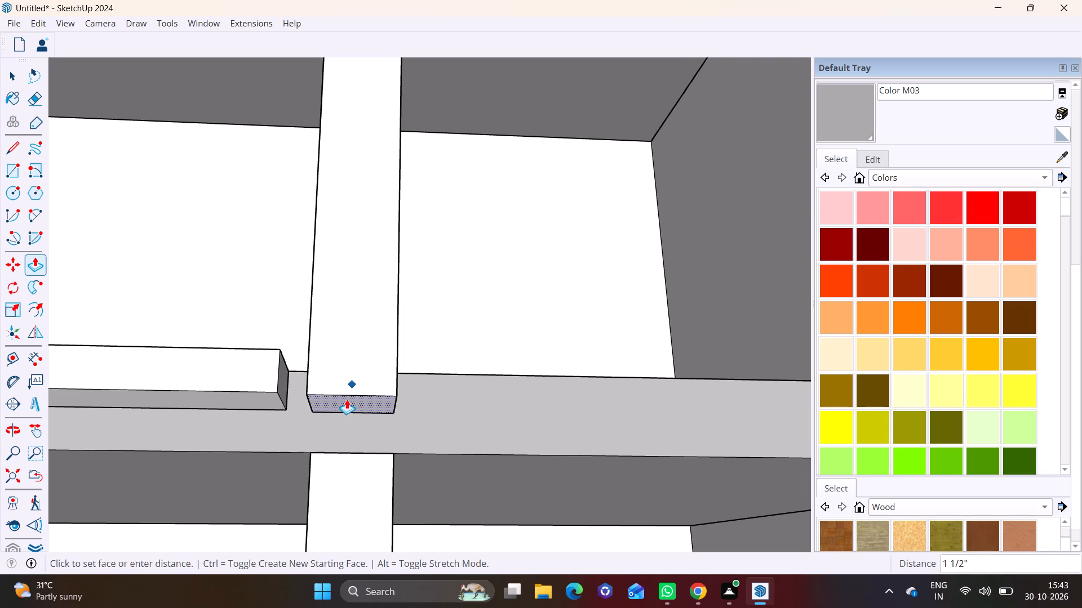
pyautogui.click(347, 399)
pyautogui.press('space')
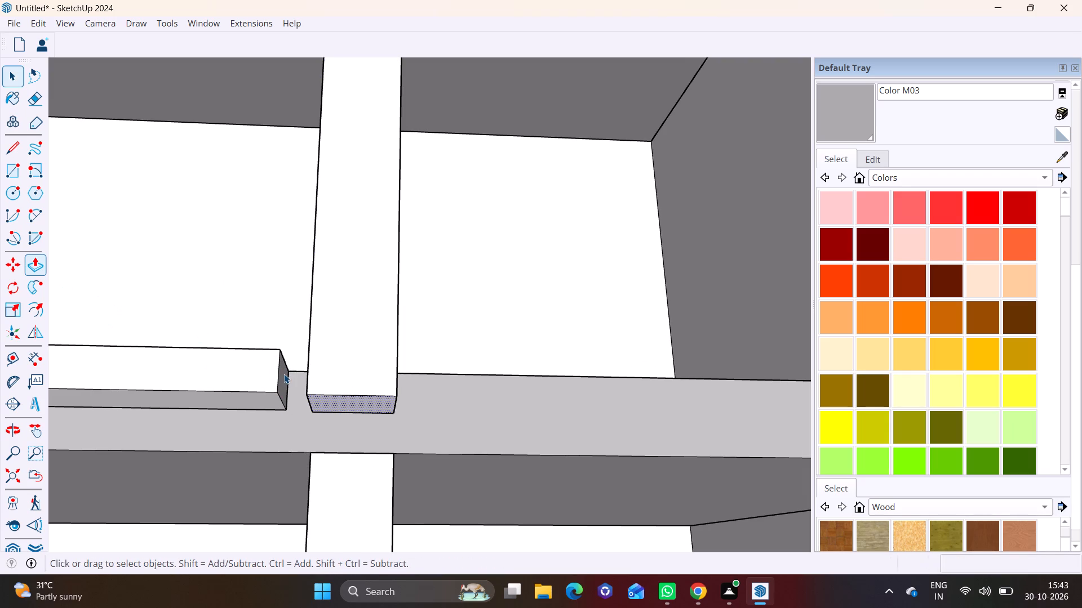
# Push/pull the end face of the bottom rail about 2 11/16" outward so it meets the right leg.
pyautogui.click(284, 374)
pyautogui.click(30, 268)
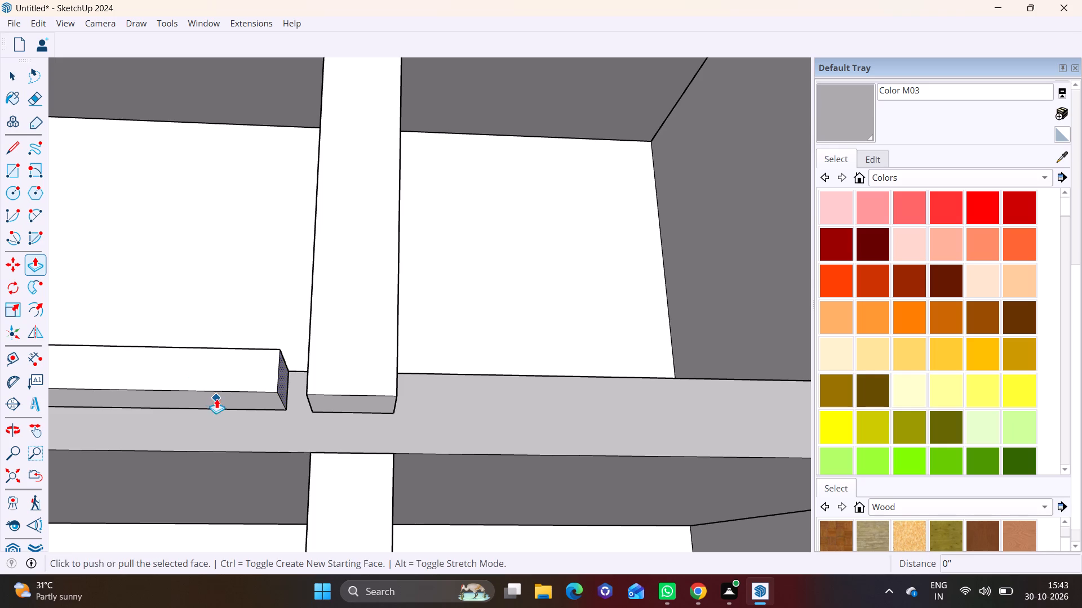
pyautogui.click(281, 381)
pyautogui.click(312, 379)
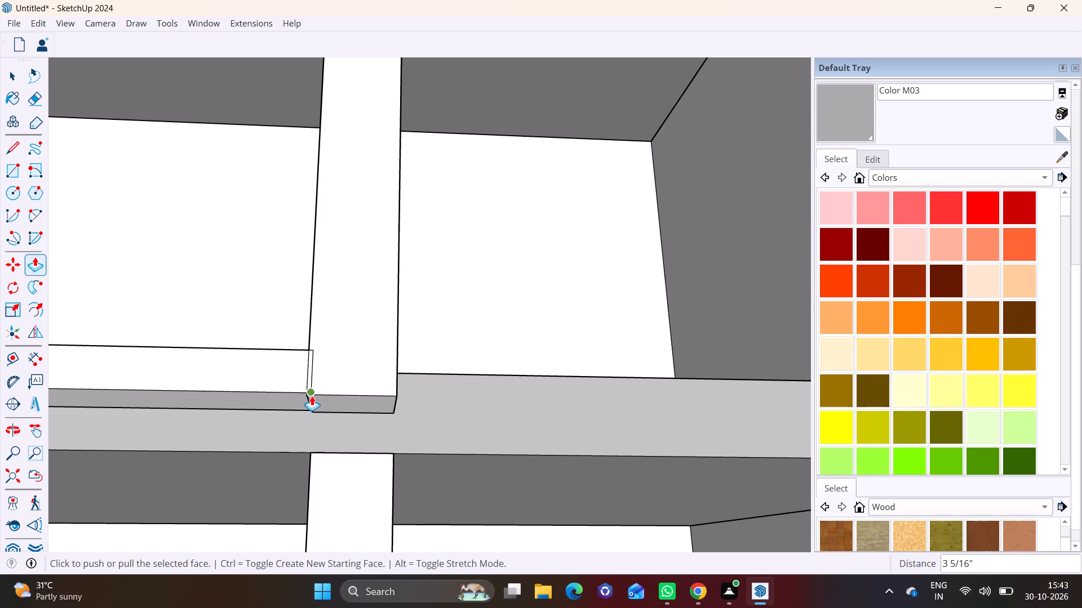
pyautogui.hotkey('ctrl', 'z')
pyautogui.click(283, 380)
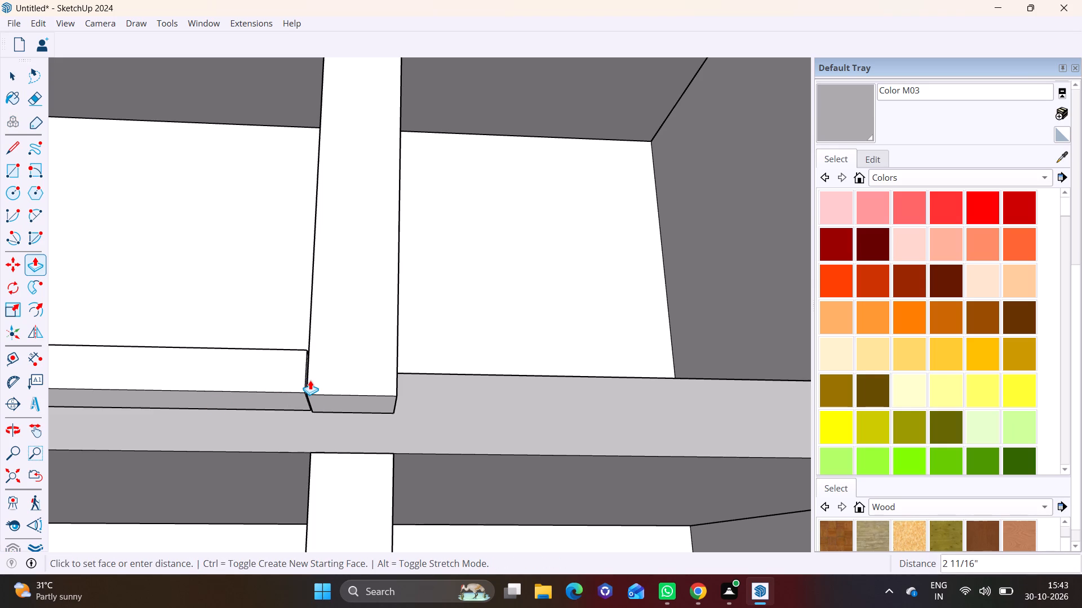
pyautogui.click(312, 379)
# Push/pull the right leg's underside up about 3/16" to sit flush with the bottom rail's underside.
pyautogui.click(331, 403)
pyautogui.click(274, 390)
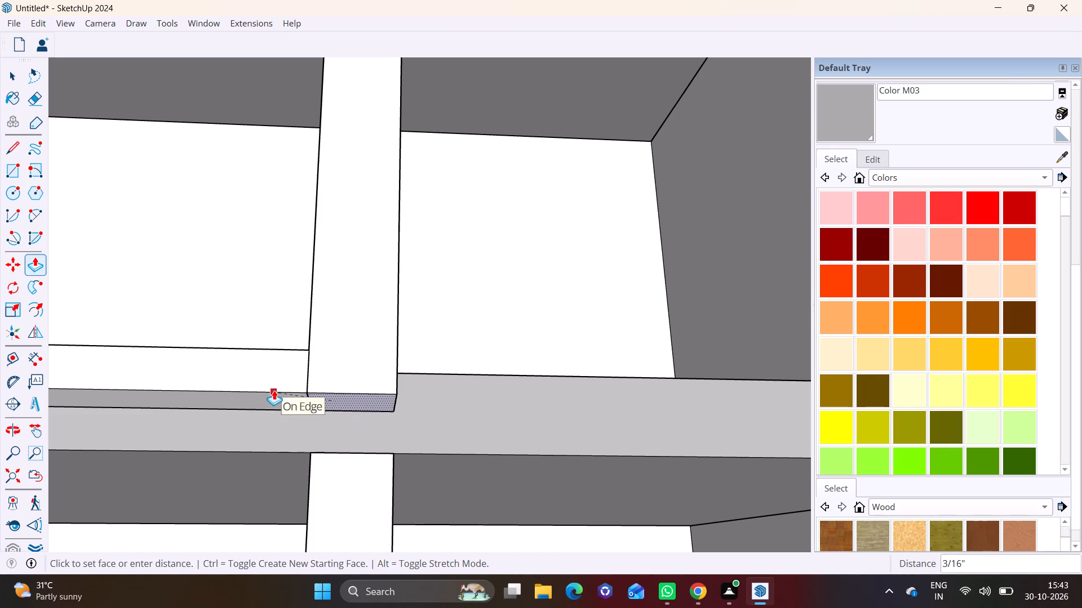
pyautogui.press('space')
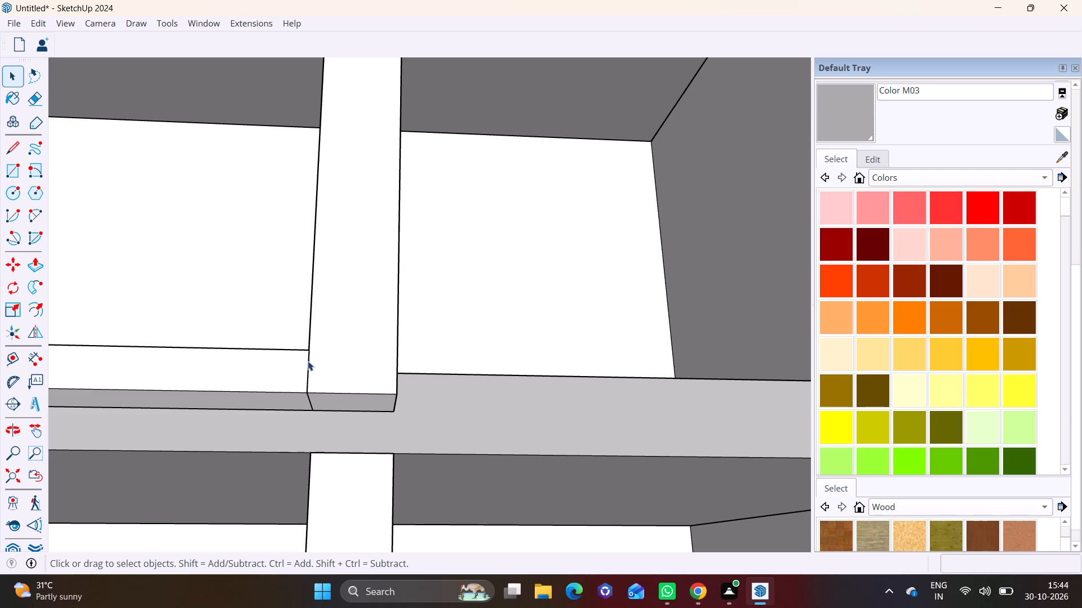
# Erase the leftover seam edges between the bottom rail and right leg on the front face and underside.
pyautogui.click(309, 360)
pyautogui.rightClick(309, 360)
pyautogui.click(321, 388)
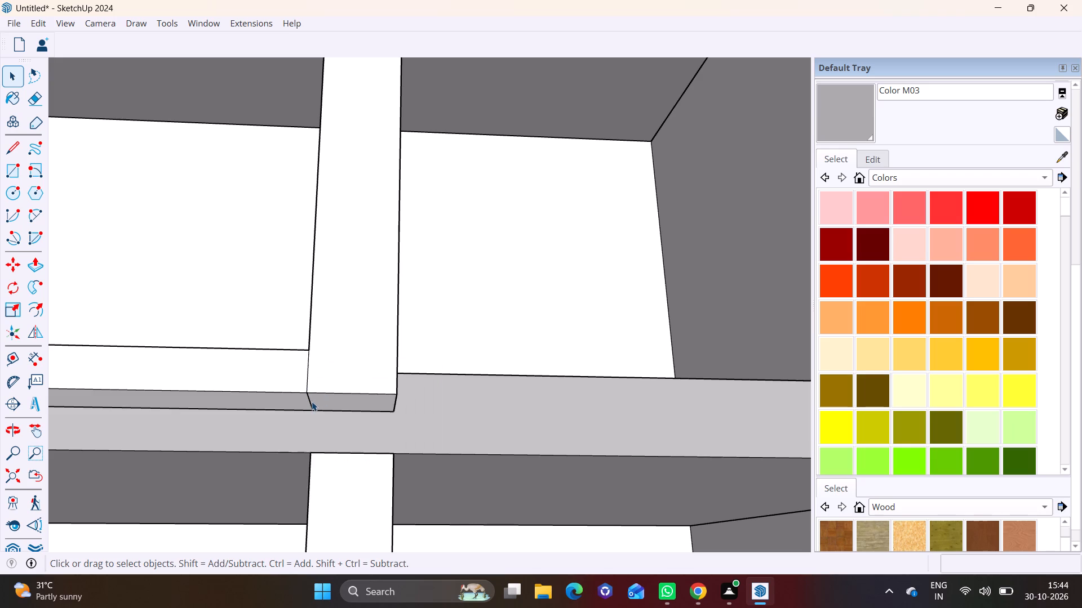
pyautogui.click(312, 401)
pyautogui.rightClick(312, 401)
pyautogui.click(340, 424)
pyautogui.click(306, 372)
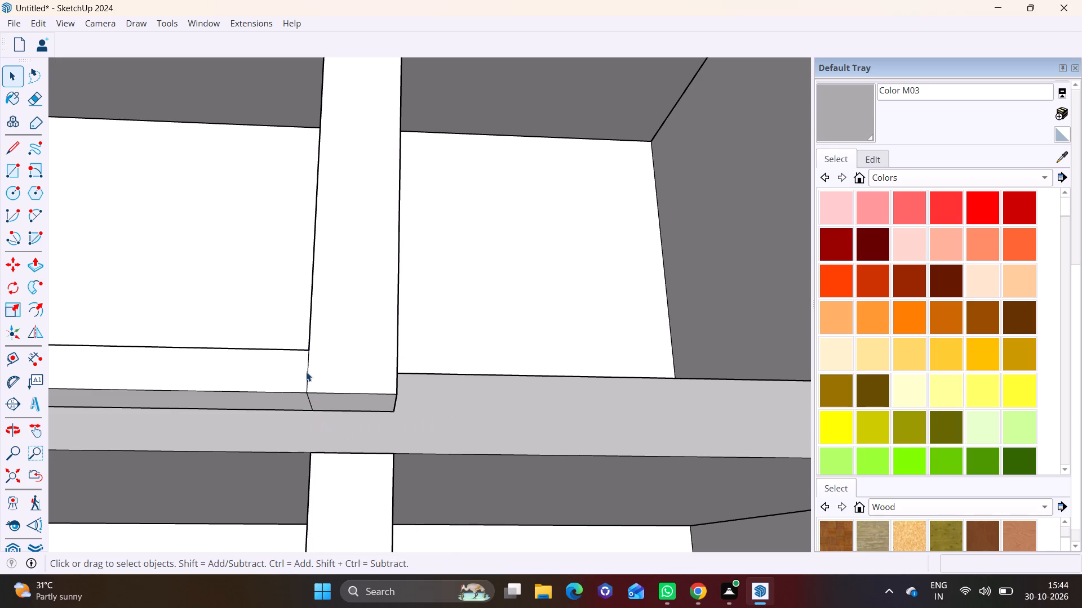
pyautogui.rightClick(306, 372)
pyautogui.click(327, 400)
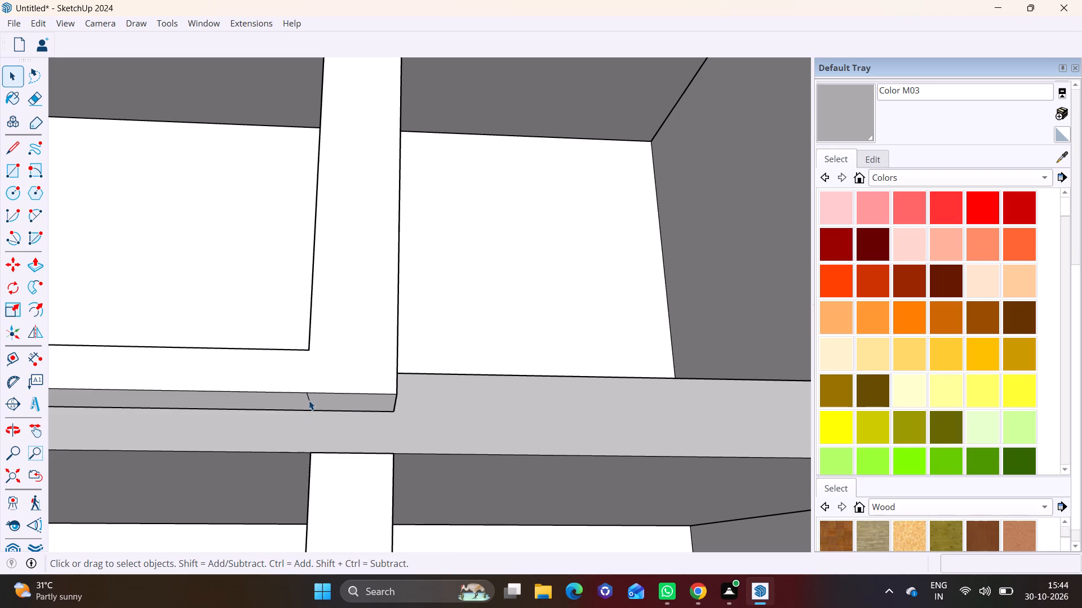
pyautogui.click(309, 400)
pyautogui.rightClick(309, 400)
pyautogui.click(321, 420)
# Push/pull the top face of the frame's bottom rail up about 7 3/8" to thicken it.
pyautogui.scroll(-8, 339, 427)
pyautogui.moveTo(334, 307); pyautogui.dragTo(313, 410, button='middle')
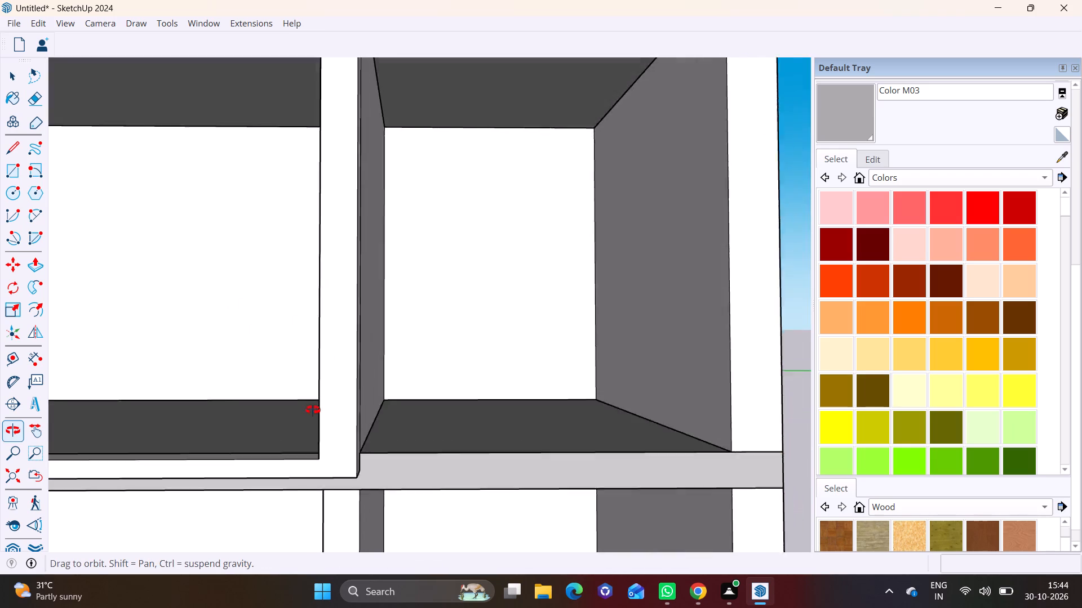
pyautogui.moveTo(313, 410); pyautogui.dragTo(305, 454, button='middle')
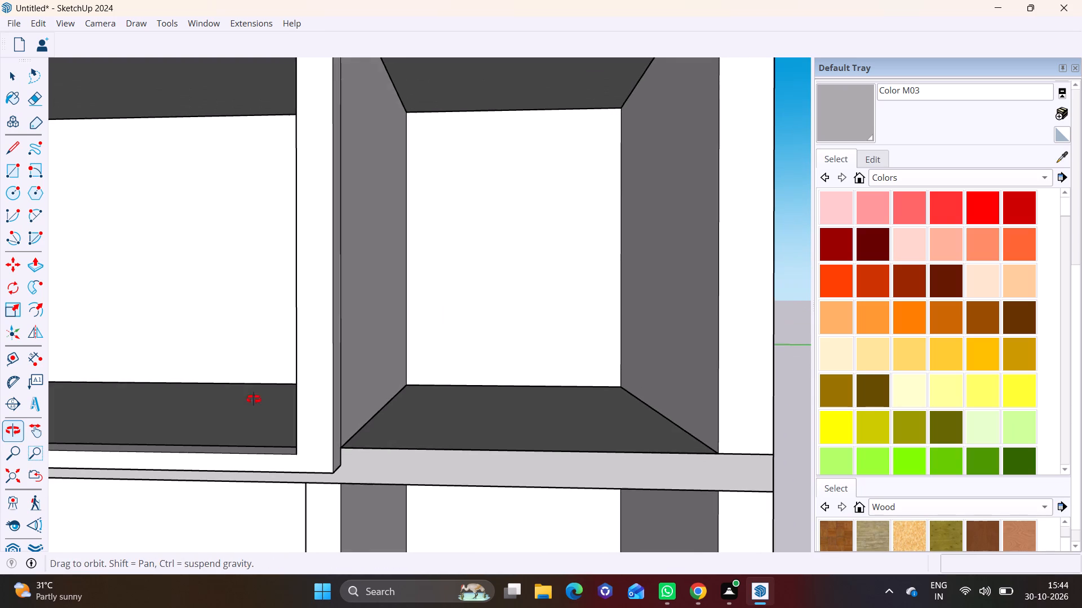
pyautogui.moveTo(255, 408); pyautogui.dragTo(476, 379, button='middle')
pyautogui.moveTo(343, 445); pyautogui.dragTo(234, 528, button='middle')
pyautogui.scroll(3, 197, 468)
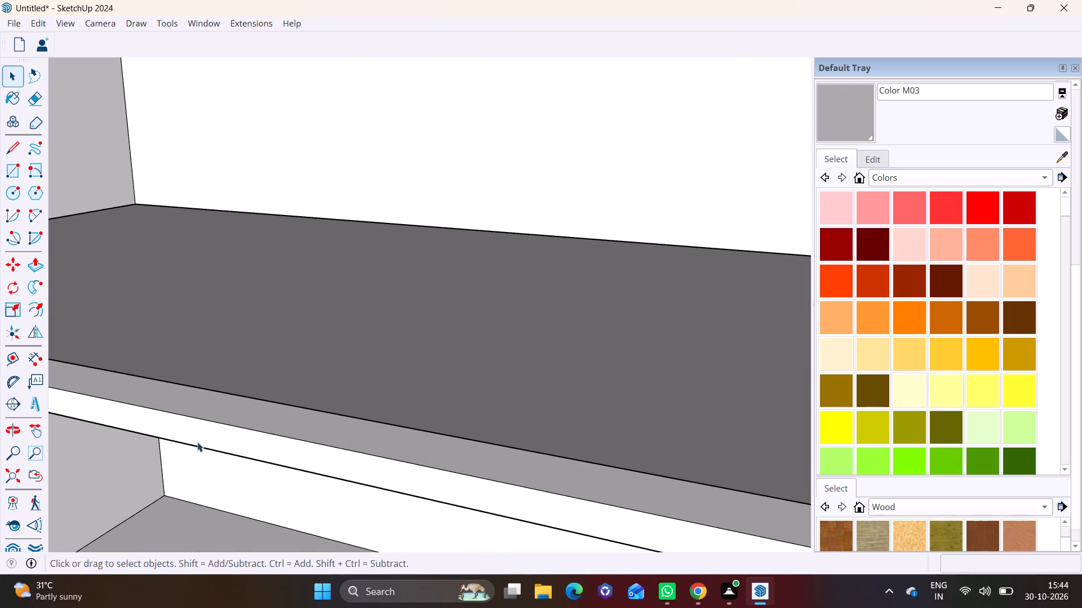
pyautogui.click(215, 417)
pyautogui.click(36, 267)
pyautogui.click(148, 386)
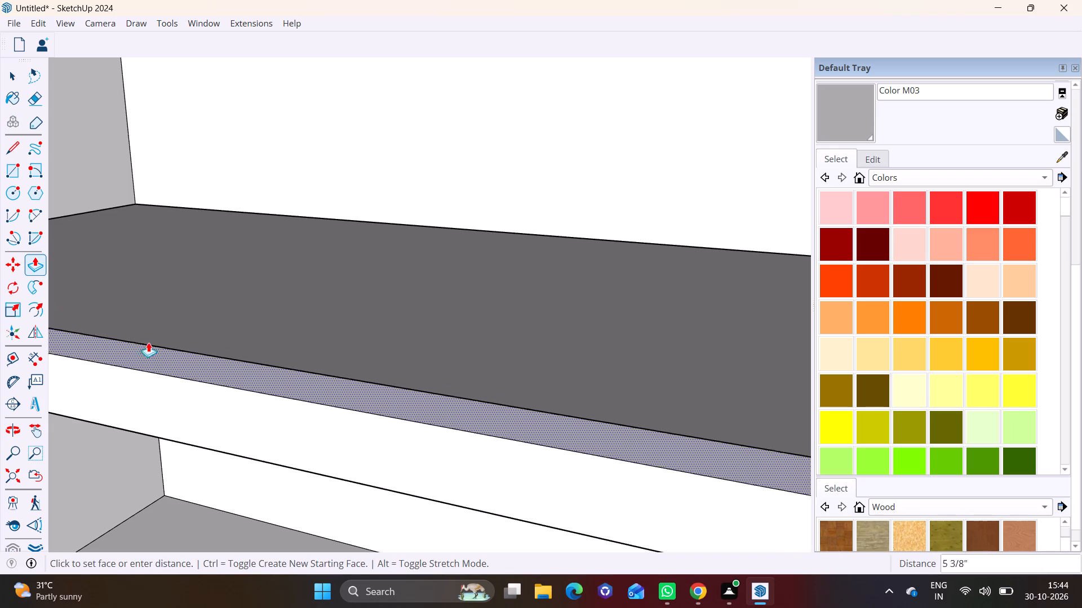
pyautogui.click(148, 339)
# Draw a 9 1/4" by 8' 11 15/16" rectangle to close the open inner side of the frame's right leg.
pyautogui.scroll(-11, 354, 346)
pyautogui.moveTo(418, 413); pyautogui.dragTo(607, 352, button='middle')
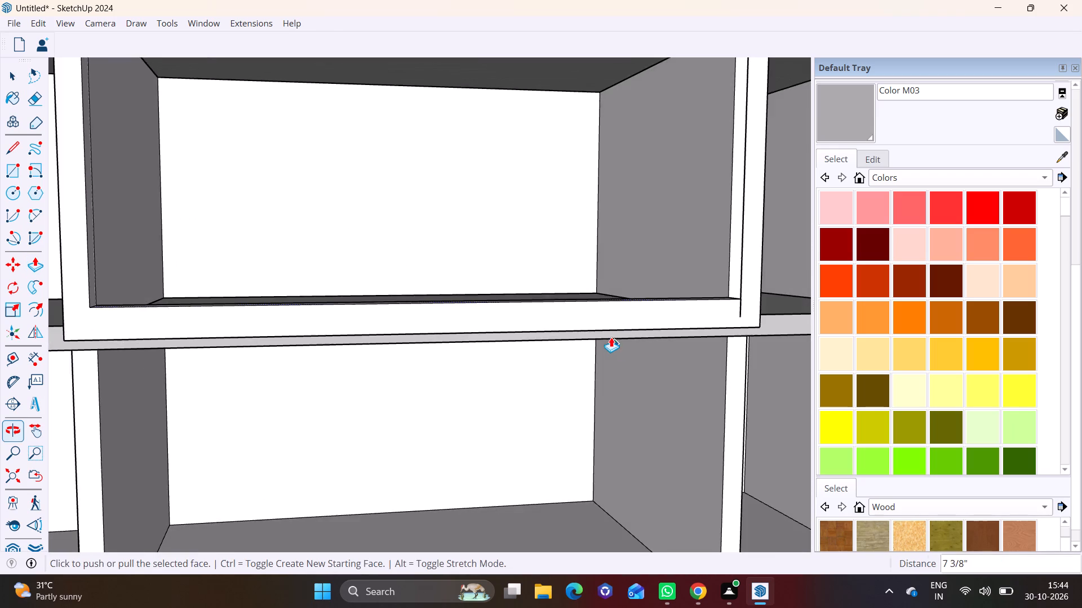
pyautogui.scroll(-3, 607, 336)
pyautogui.keyDown('shift'); pyautogui.moveTo(629, 280); pyautogui.dragTo(386, 401, button='middle'); pyautogui.keyUp('shift')
pyautogui.moveTo(402, 369); pyautogui.dragTo(515, 343, button='middle')
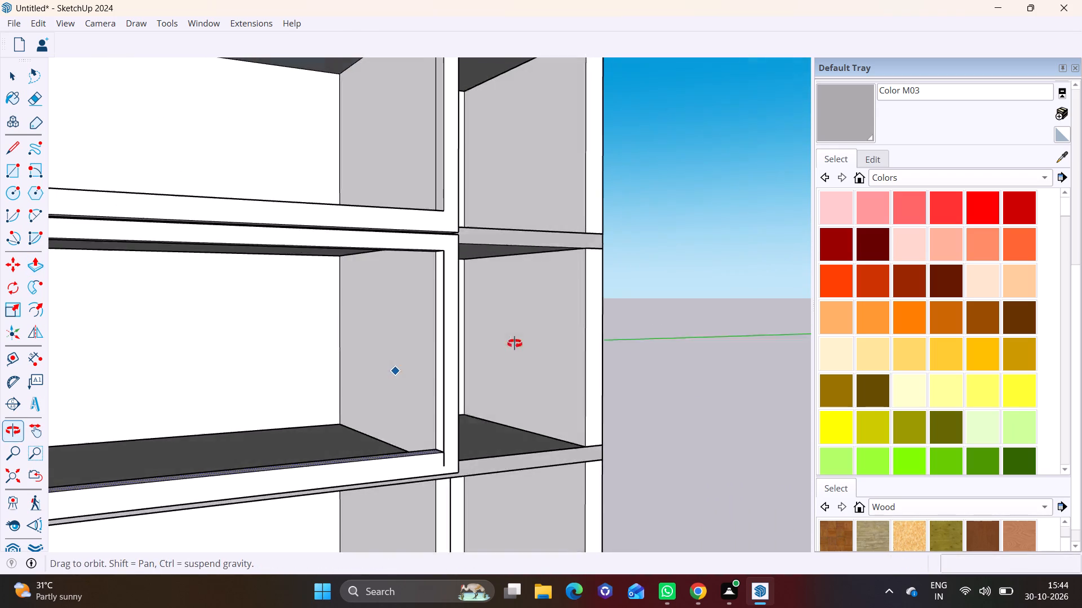
pyautogui.moveTo(515, 343); pyautogui.dragTo(533, 338, button='middle')
pyautogui.scroll(6, 453, 341)
pyautogui.moveTo(450, 348); pyautogui.dragTo(514, 294, button='middle')
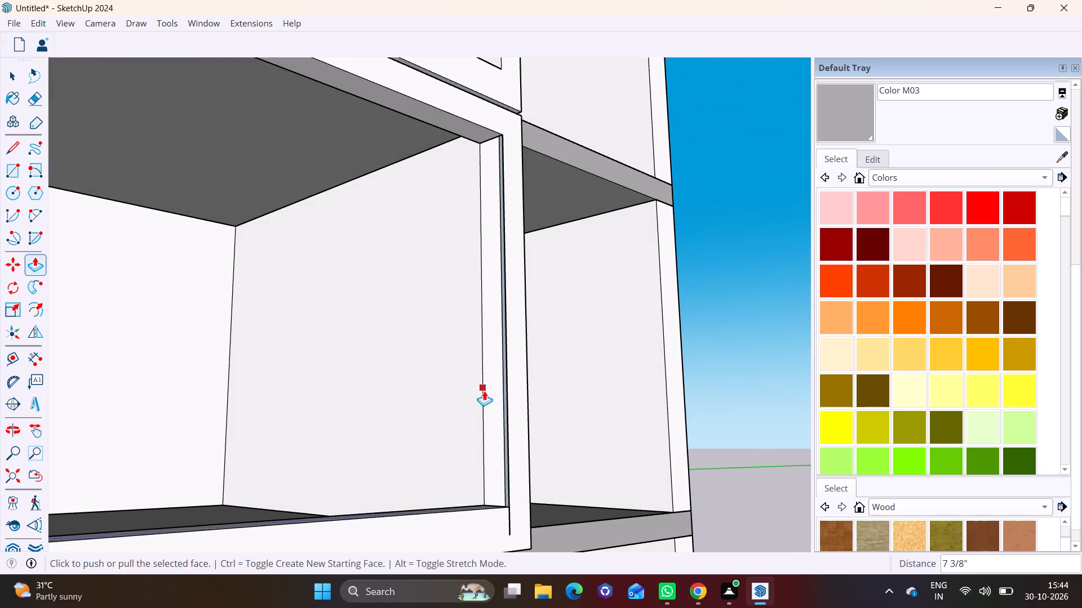
pyautogui.moveTo(504, 388); pyautogui.dragTo(628, 432, button='middle')
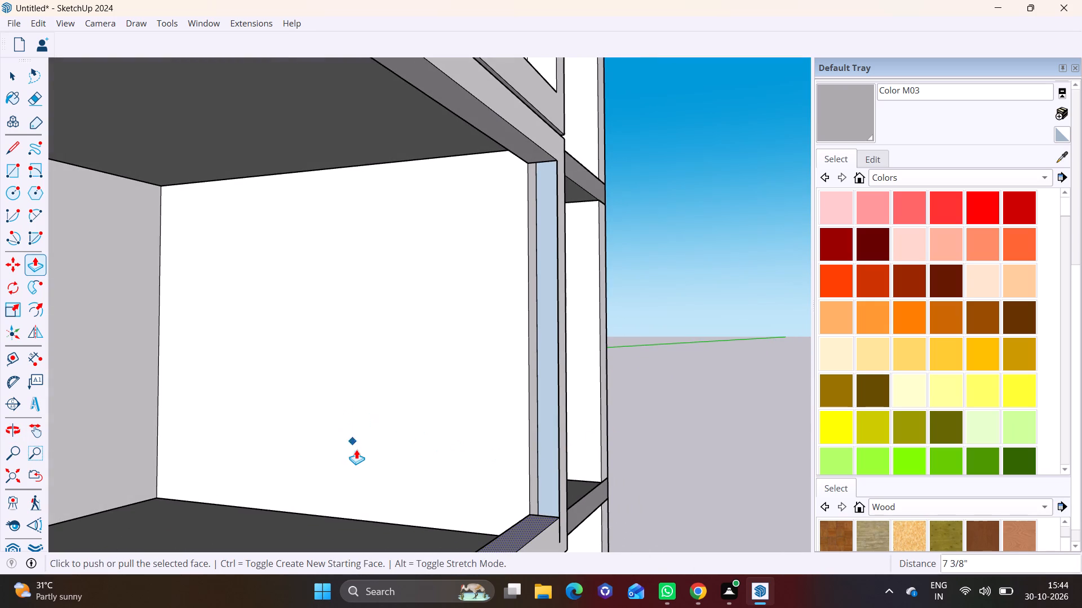
pyautogui.click(10, 162)
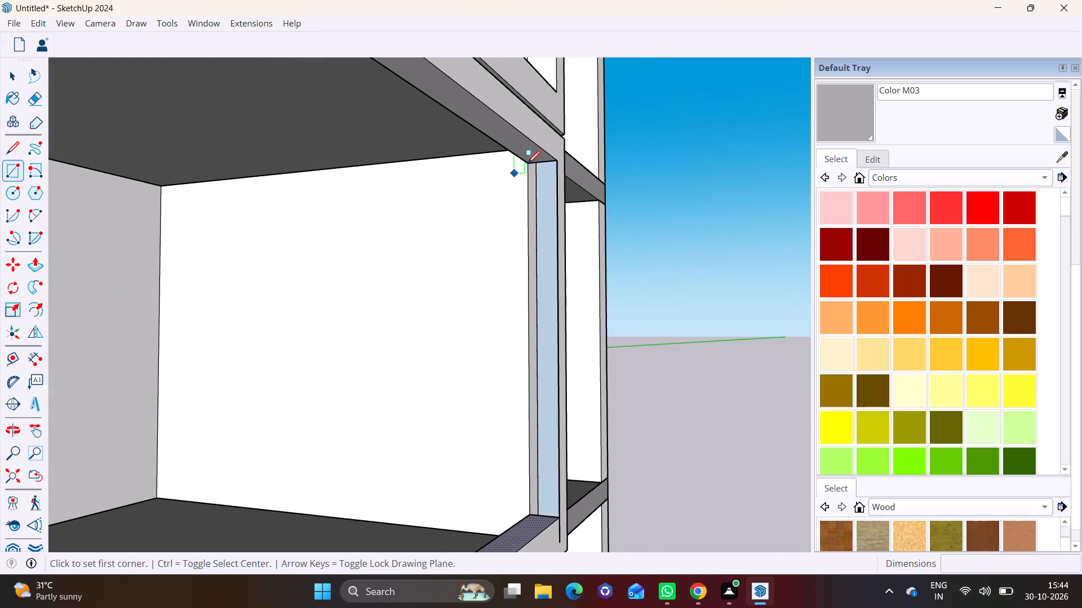
pyautogui.moveTo(542, 159); pyautogui.dragTo(607, 165, button='middle')
pyautogui.scroll(3, 564, 158)
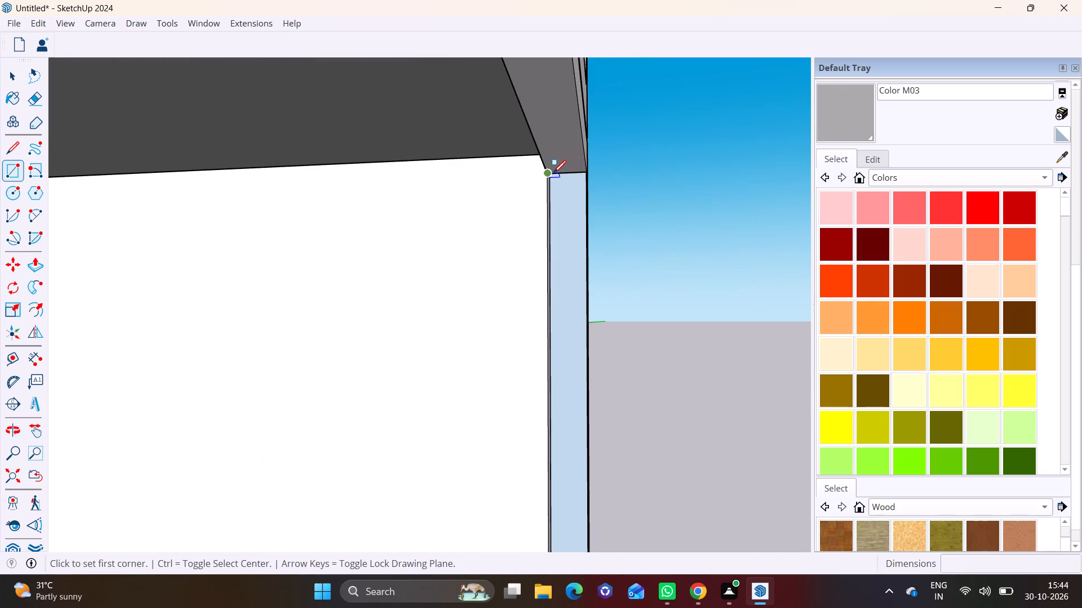
pyautogui.click(552, 174)
pyautogui.scroll(-1, 586, 405)
pyautogui.keyDown('shift'); pyautogui.moveTo(603, 423); pyautogui.dragTo(558, 256, button='middle'); pyautogui.keyUp('shift')
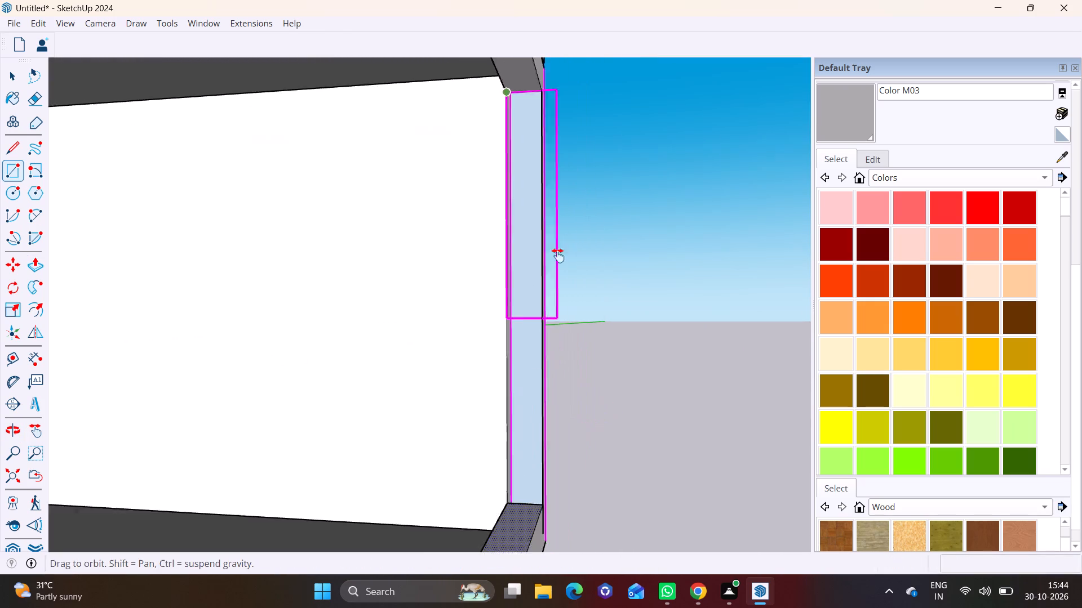
pyautogui.keyDown('shift'); pyautogui.moveTo(558, 256); pyautogui.dragTo(558, 243, button='middle'); pyautogui.keyUp('shift')
pyautogui.click(543, 427)
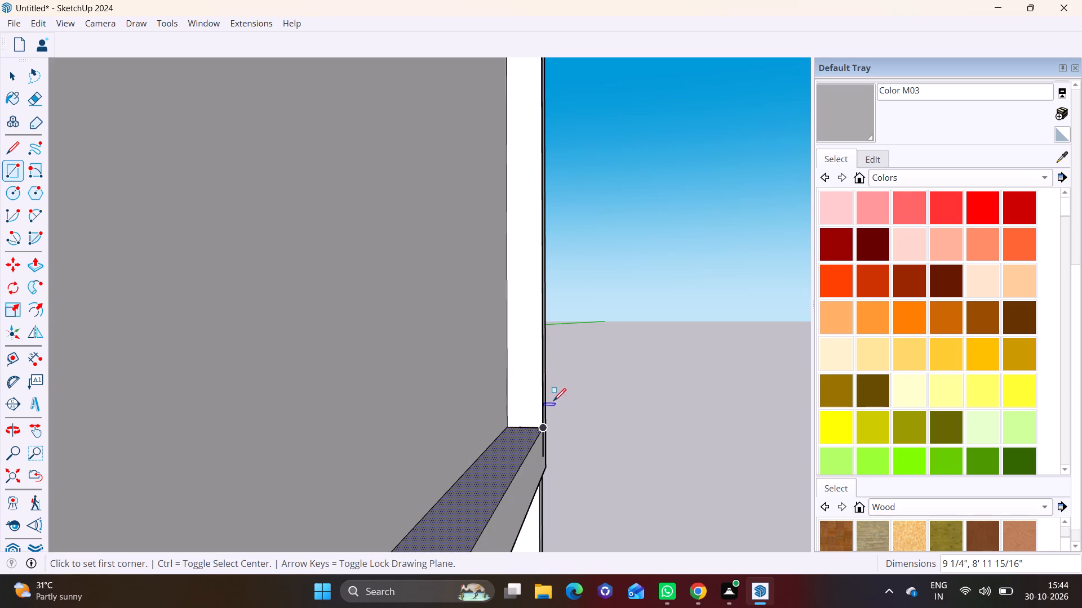
# Delete the stray face covering the bay opening inside the frame.
pyautogui.press('space')
pyautogui.click(459, 395)
pyautogui.press('Delete')
# Erase the leftover vertical edge pieces on the frame's front face at the lower inner corner beside the right leg.
pyautogui.moveTo(459, 395); pyautogui.dragTo(192, 395, button='middle')
pyautogui.scroll(-3, 192, 395)
pyautogui.scroll(7, 292, 455)
pyautogui.click(282, 409)
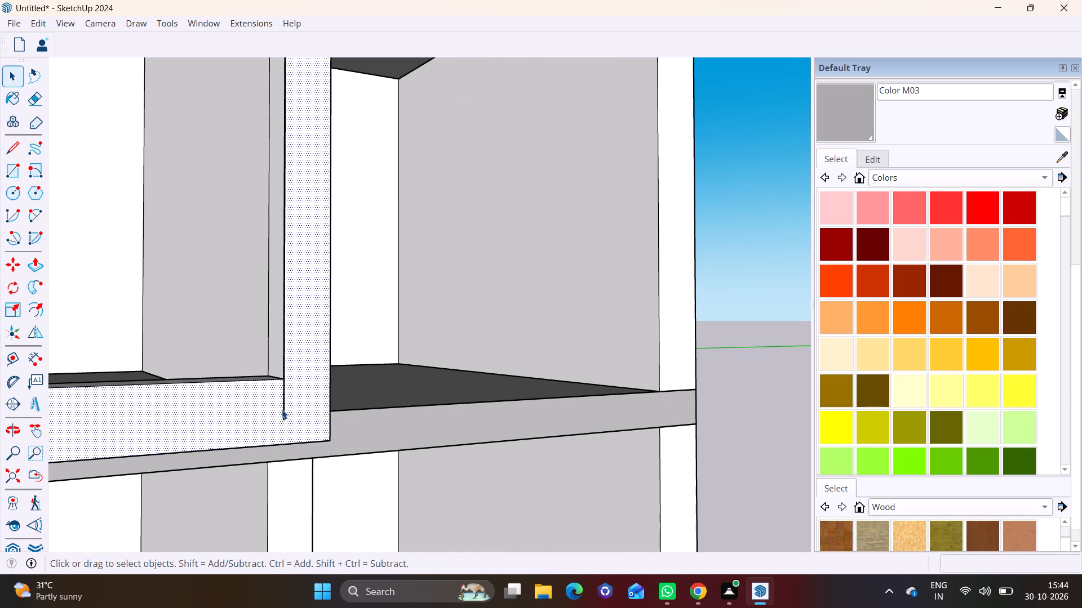
pyautogui.click(282, 407)
pyautogui.click(285, 396)
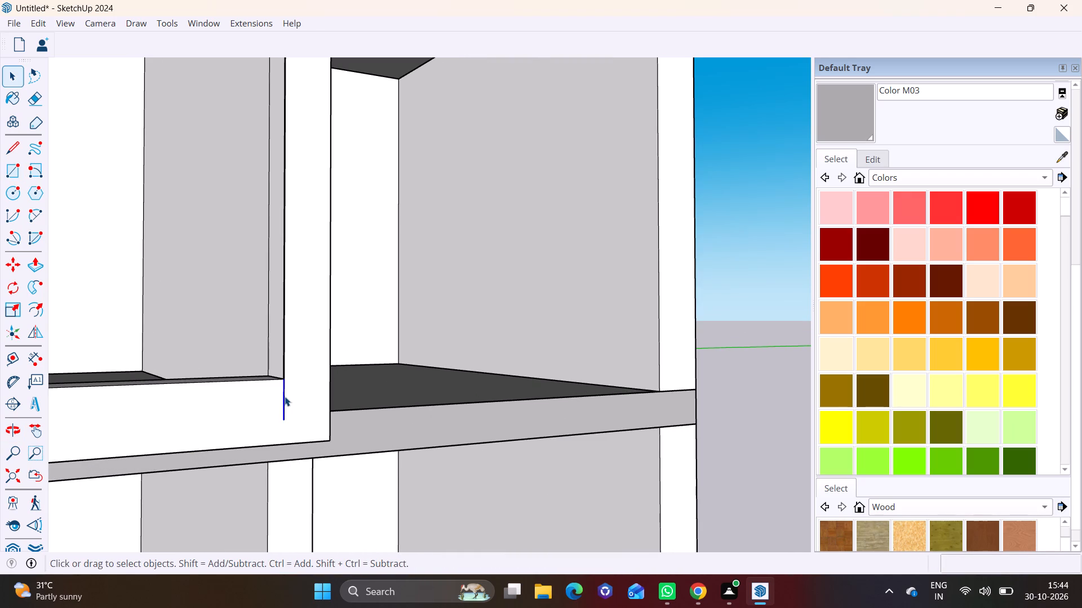
pyautogui.rightClick(285, 396)
pyautogui.click(320, 426)
pyautogui.click(285, 410)
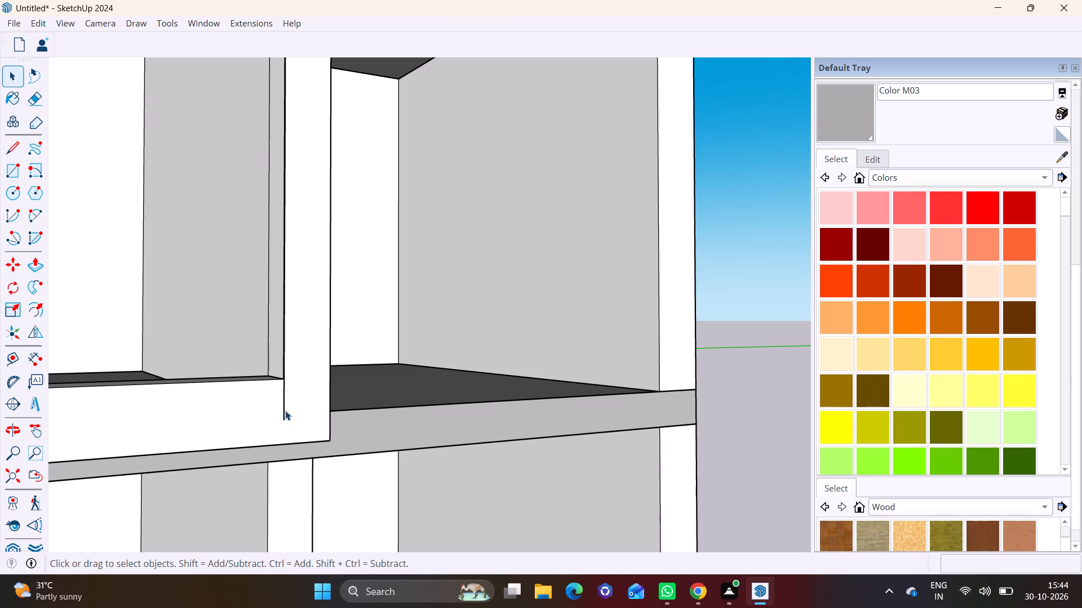
pyautogui.rightClick(285, 410)
pyautogui.click(307, 435)
pyautogui.scroll(-9, 304, 432)
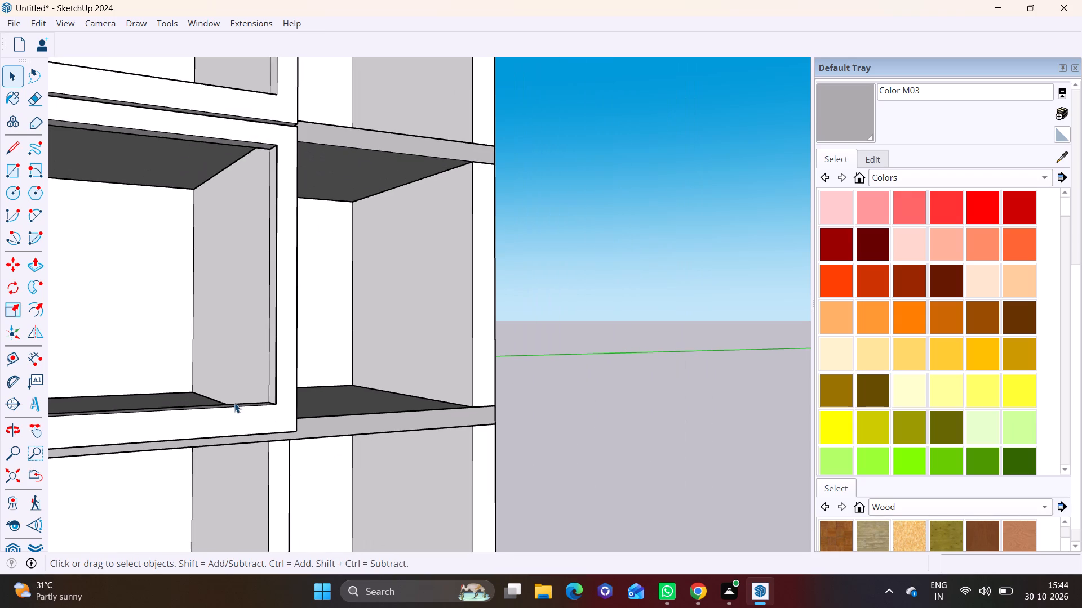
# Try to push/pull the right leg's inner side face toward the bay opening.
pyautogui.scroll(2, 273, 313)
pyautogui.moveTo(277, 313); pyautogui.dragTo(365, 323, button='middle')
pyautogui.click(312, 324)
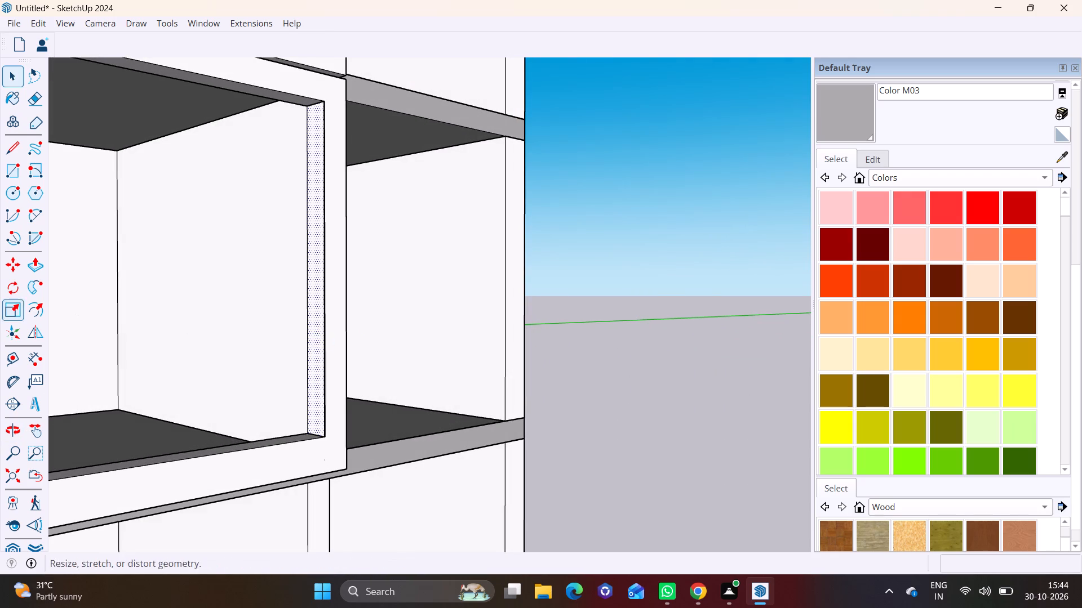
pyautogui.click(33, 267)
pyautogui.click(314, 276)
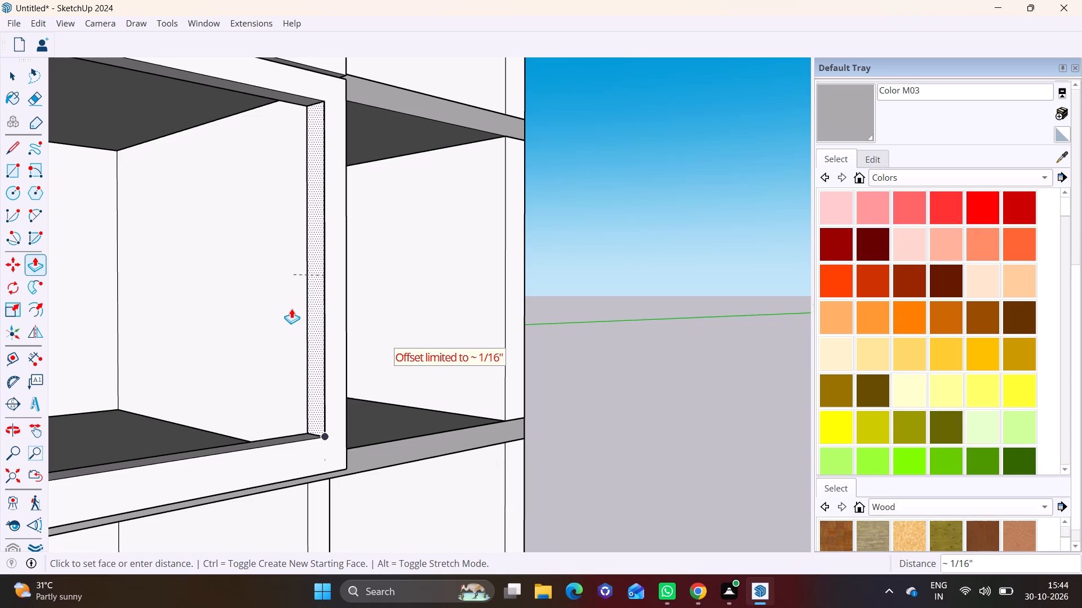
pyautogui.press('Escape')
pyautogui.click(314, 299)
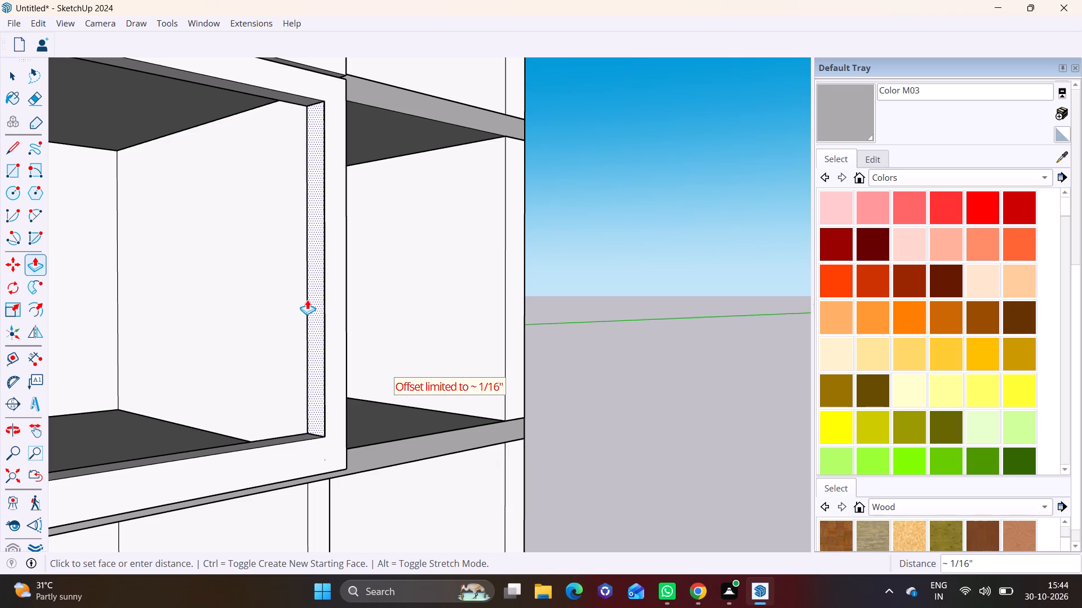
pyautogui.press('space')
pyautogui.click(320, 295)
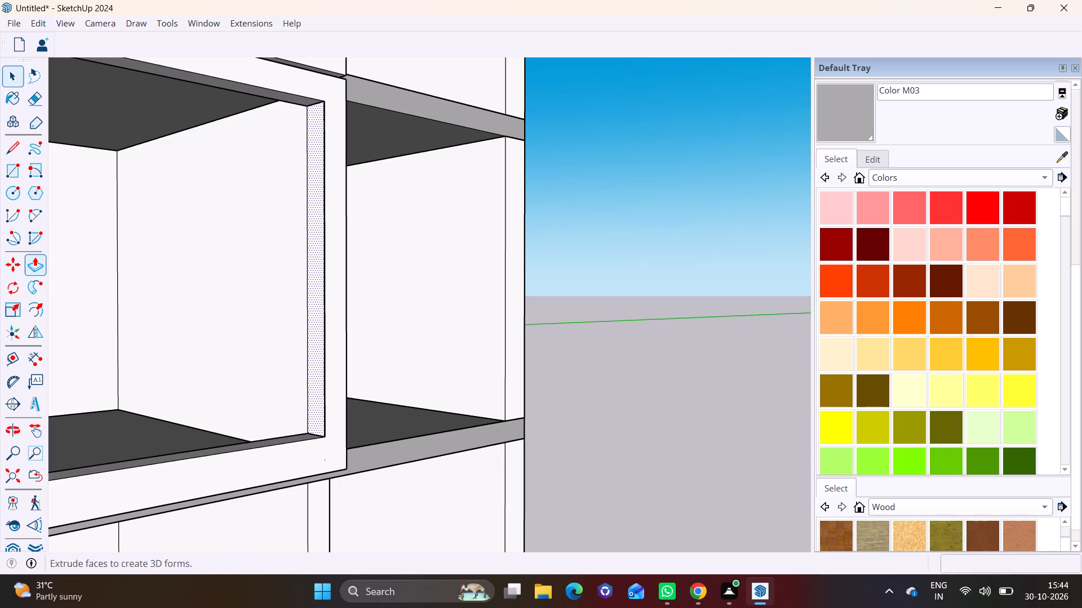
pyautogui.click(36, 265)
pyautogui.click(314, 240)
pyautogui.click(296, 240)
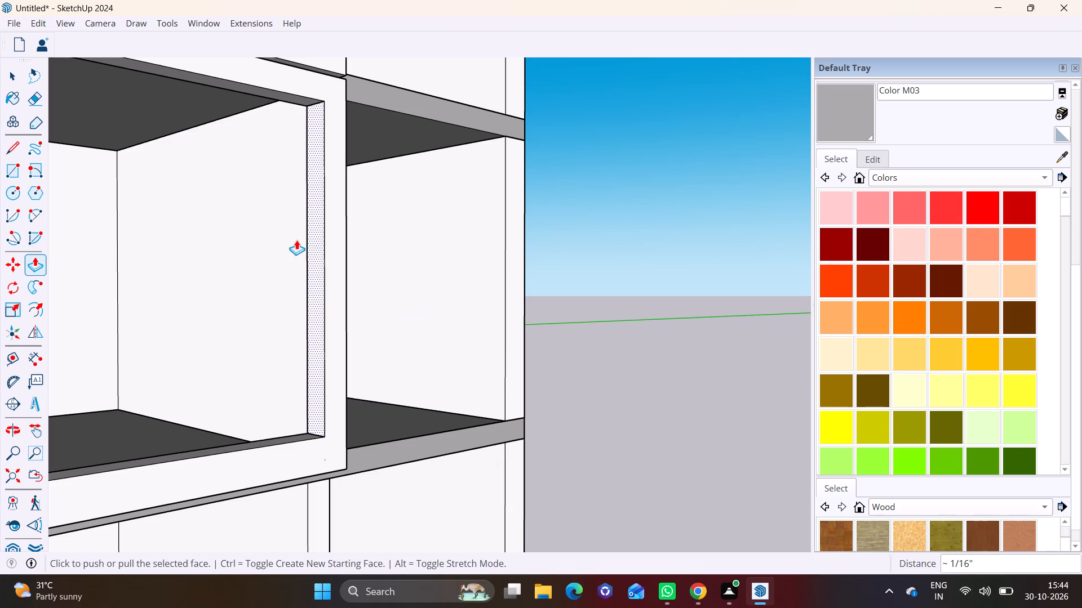
# Draw a 9 1/4" by 8' 11 15/16" rectangle over the right leg's inner side, from its lower rear to upper front corner.
pyautogui.click(21, 173)
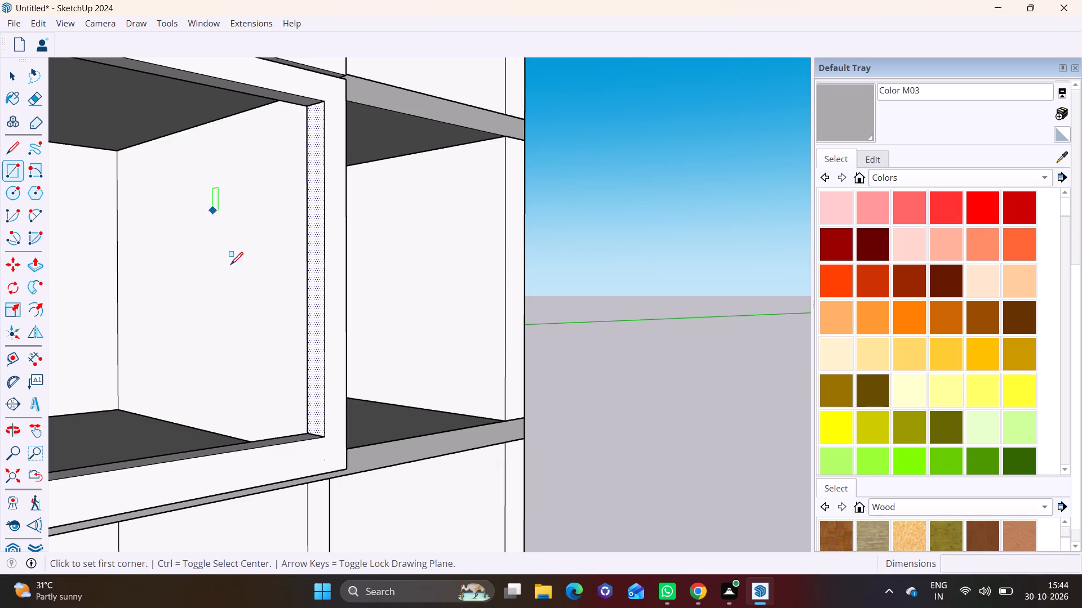
pyautogui.click(311, 431)
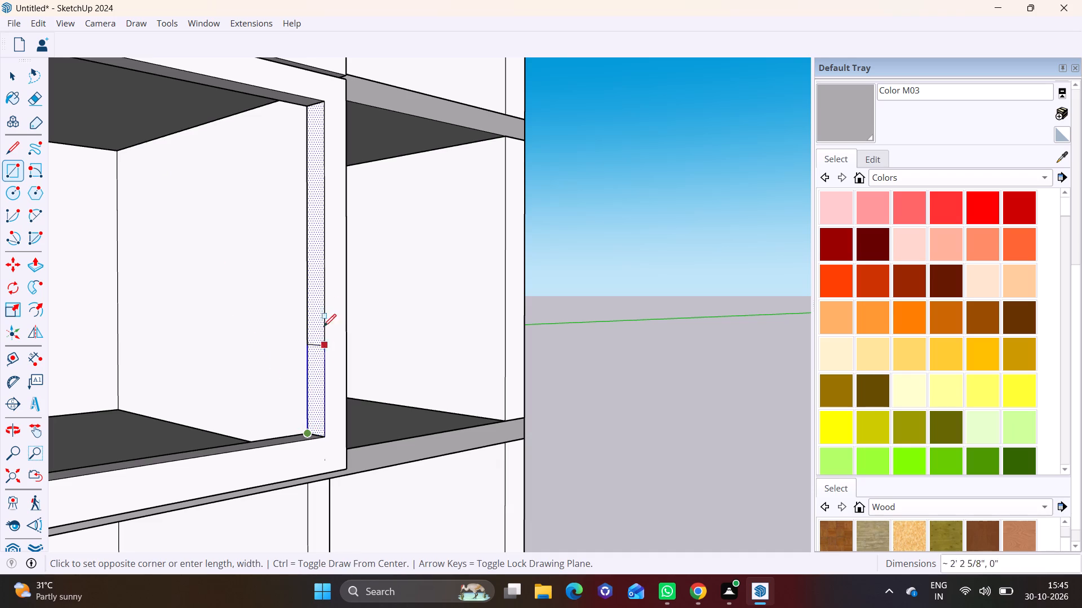
pyautogui.click(320, 103)
# Delete the face filling the bay opening behind the frame.
pyautogui.press('space')
pyautogui.click(223, 220)
pyautogui.press('Delete')
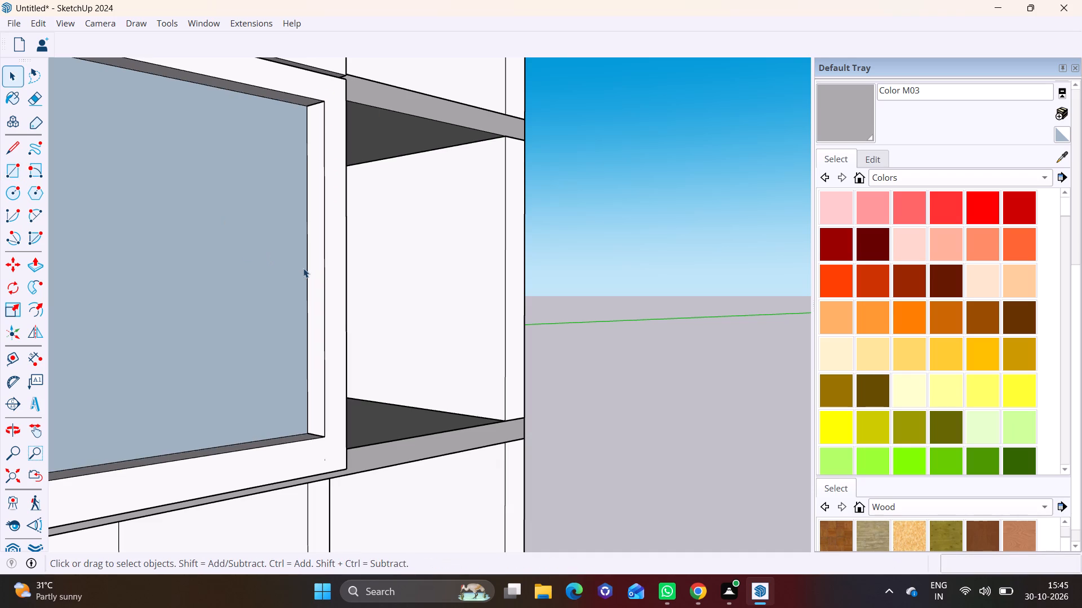
# Delete the remaining face filling the bay opening inside the second-storey frame.
pyautogui.click(287, 271)
pyautogui.press('Delete')
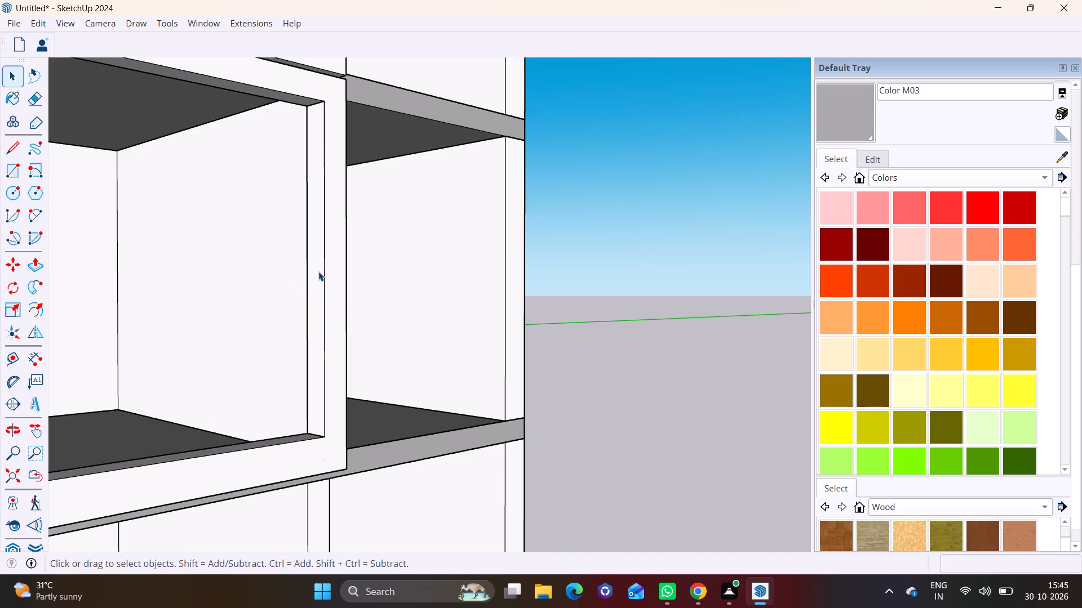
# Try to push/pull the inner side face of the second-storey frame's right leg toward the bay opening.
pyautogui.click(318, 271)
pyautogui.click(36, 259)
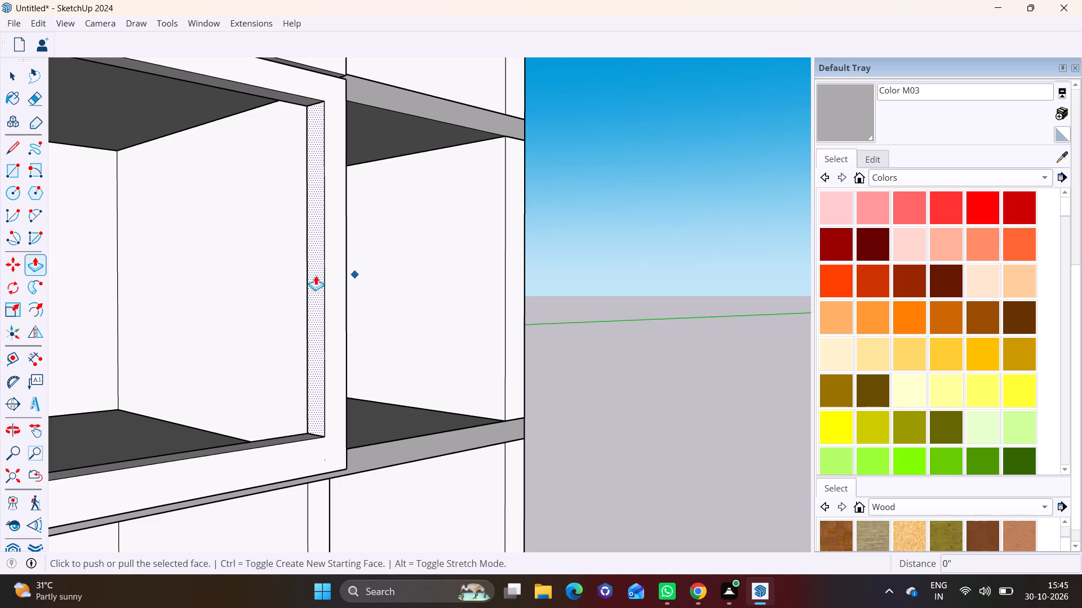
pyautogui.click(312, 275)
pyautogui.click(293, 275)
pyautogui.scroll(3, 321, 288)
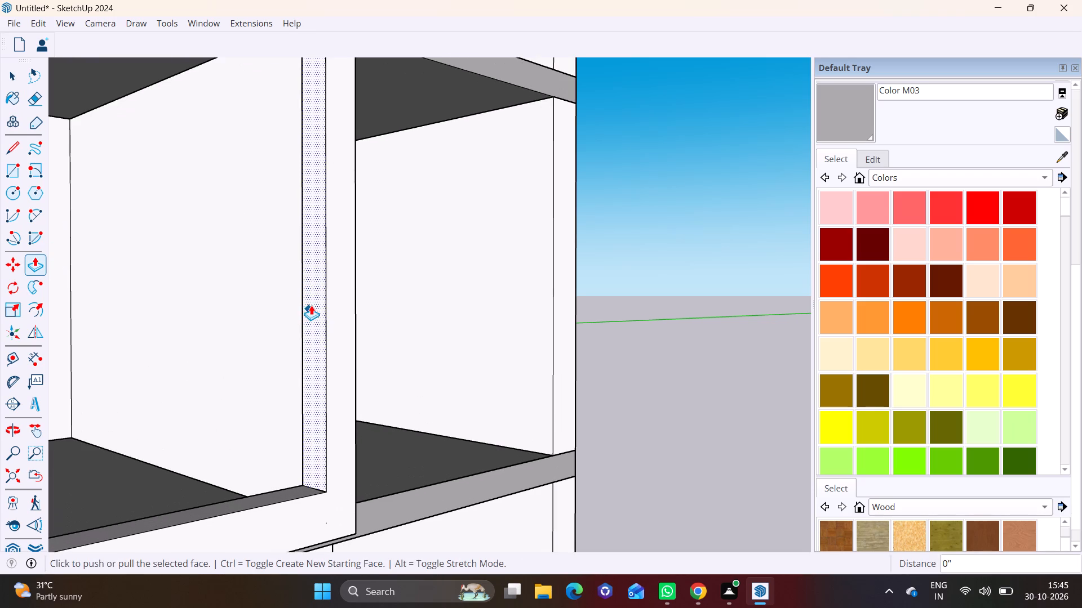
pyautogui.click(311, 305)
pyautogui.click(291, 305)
# Push/pull the underside of the second-storey frame's top bar down 7 15/16" into the opening.
pyautogui.moveTo(299, 334); pyautogui.dragTo(87, 366, button='middle')
pyautogui.scroll(-8, 86, 365)
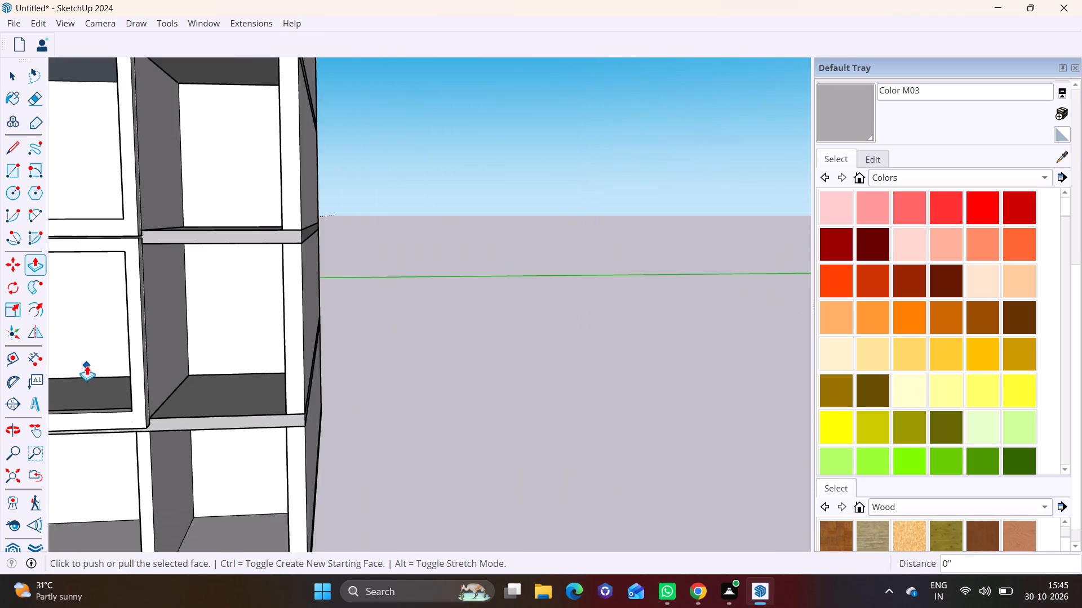
pyautogui.keyDown('shift'); pyautogui.moveTo(92, 363); pyautogui.dragTo(394, 369, button='middle'); pyautogui.keyUp('shift')
pyautogui.moveTo(315, 352); pyautogui.dragTo(293, 253, button='middle')
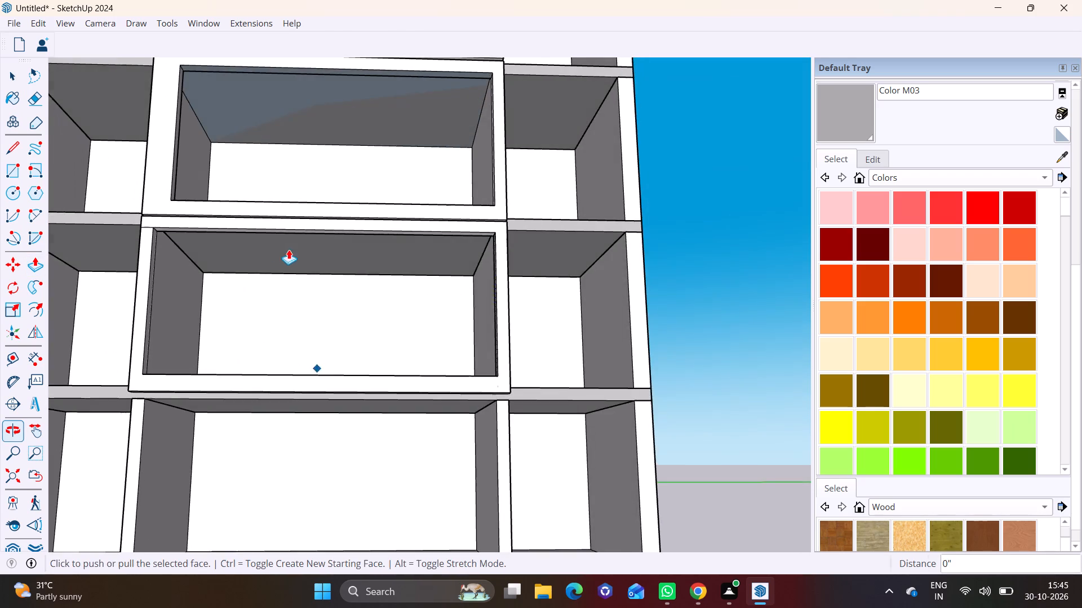
pyautogui.scroll(8, 279, 245)
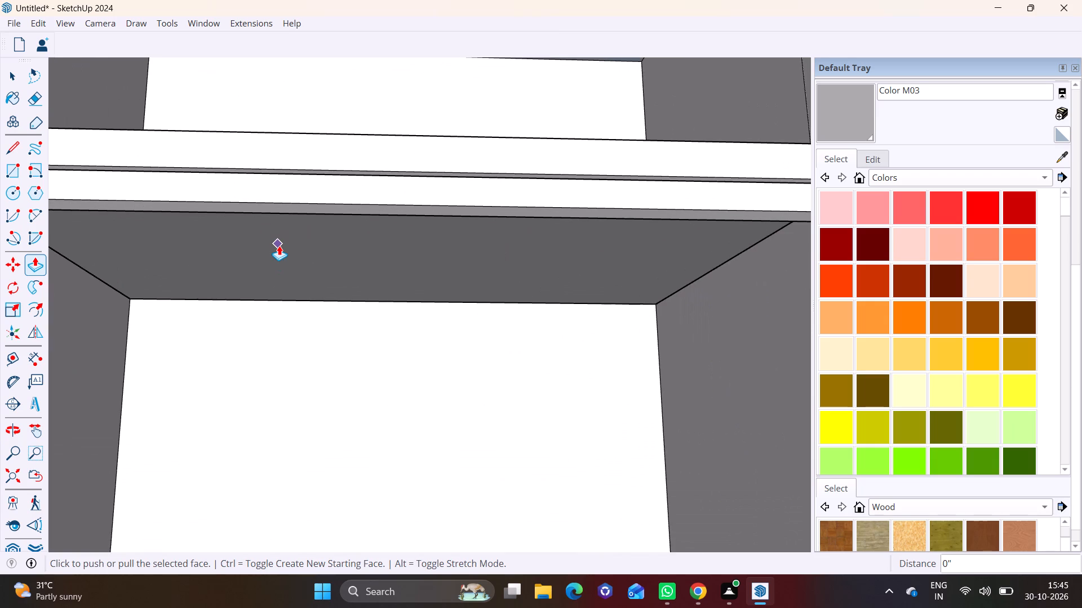
pyautogui.press('space')
pyautogui.click(251, 207)
pyautogui.click(30, 269)
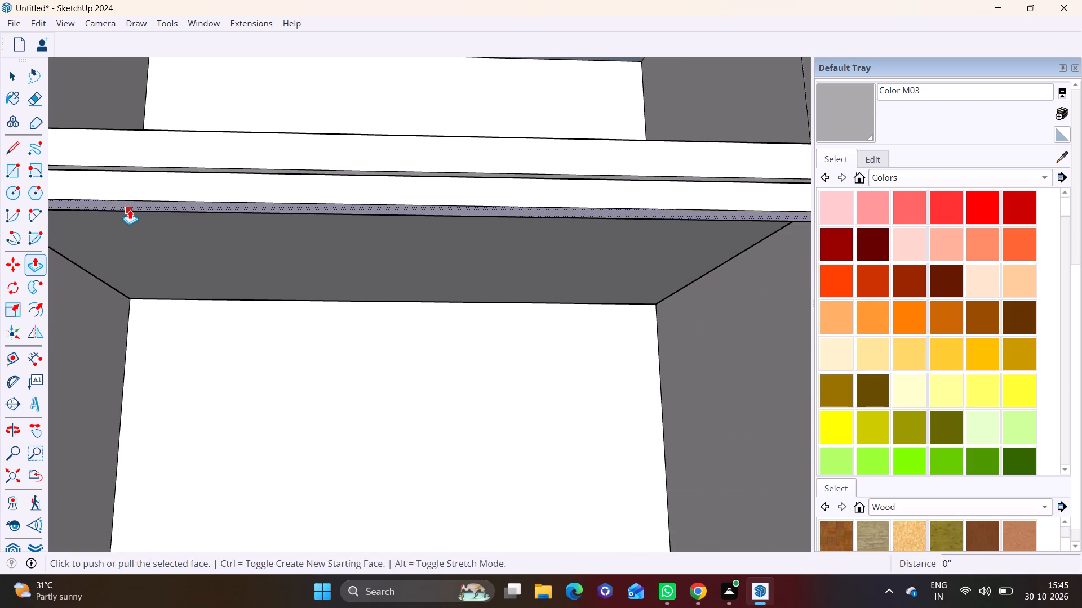
pyautogui.click(130, 209)
pyautogui.click(130, 238)
pyautogui.scroll(-2, 233, 259)
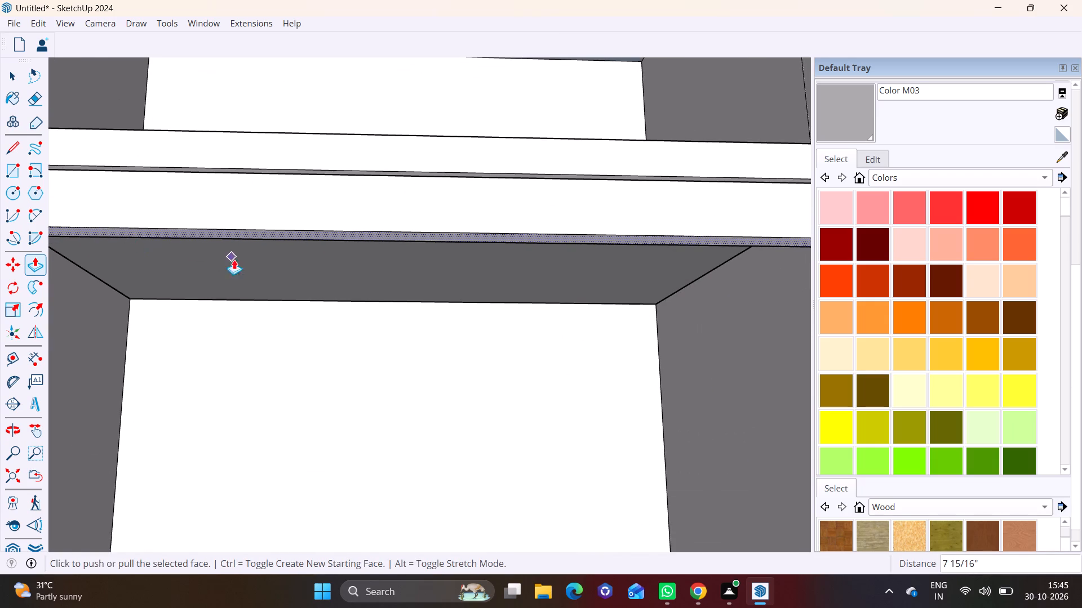
pyautogui.scroll(-4, 234, 260)
# Erase the leftover horizontal and vertical edges at the upper left corner of the second-storey frame's front face.
pyautogui.moveTo(296, 312); pyautogui.dragTo(283, 395, button='middle')
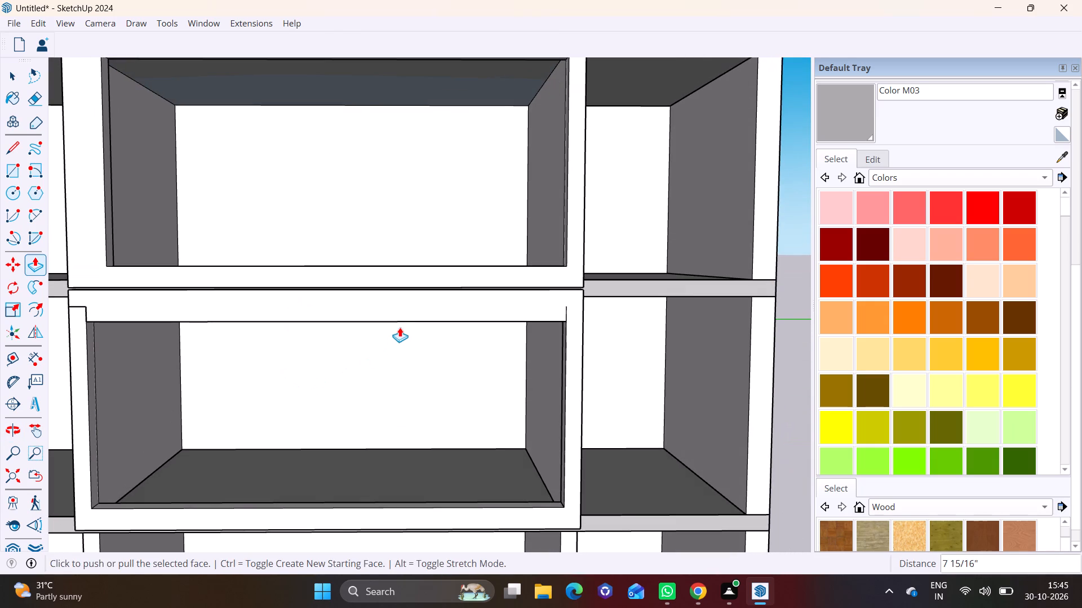
pyautogui.middleClick(401, 321)
pyautogui.scroll(5, 113, 376)
pyautogui.press('space')
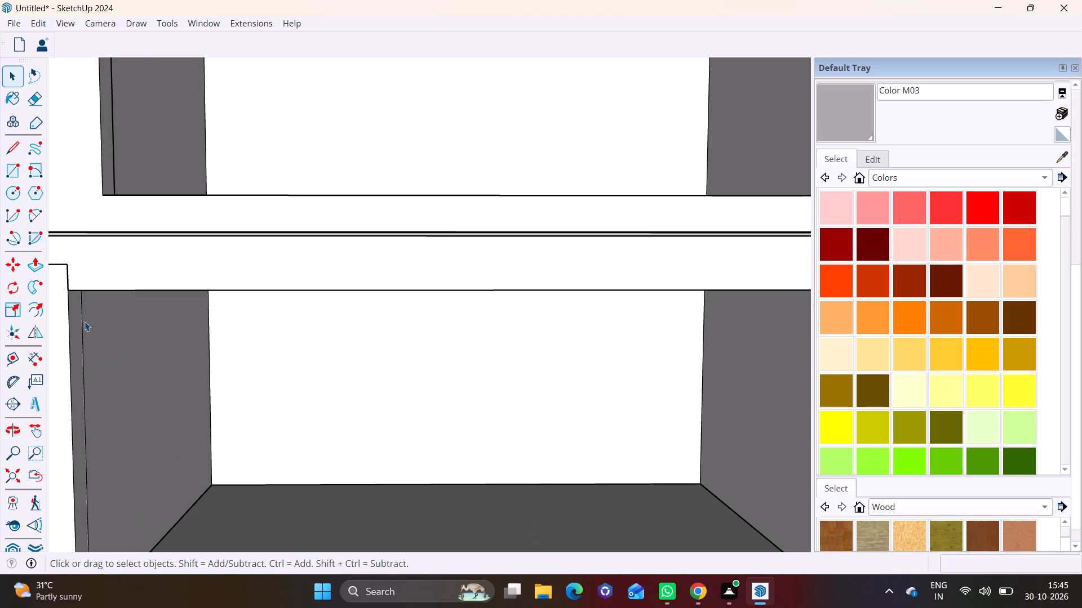
pyautogui.moveTo(83, 320); pyautogui.dragTo(263, 342, button='middle')
pyautogui.scroll(6, 191, 320)
pyautogui.click(309, 204)
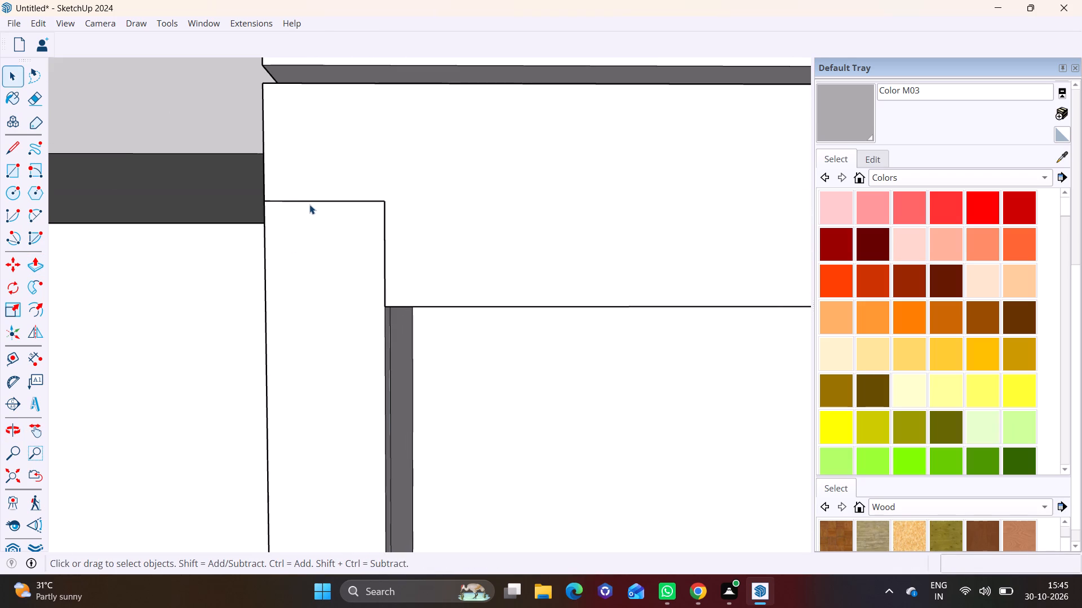
pyautogui.click(311, 199)
pyautogui.rightClick(311, 199)
pyautogui.click(343, 227)
pyautogui.click(384, 236)
pyautogui.rightClick(384, 236)
pyautogui.click(390, 260)
# Push/pull the inner side face of the second-storey frame's left leg 11 5/16" into the opening.
pyautogui.scroll(-4, 390, 290)
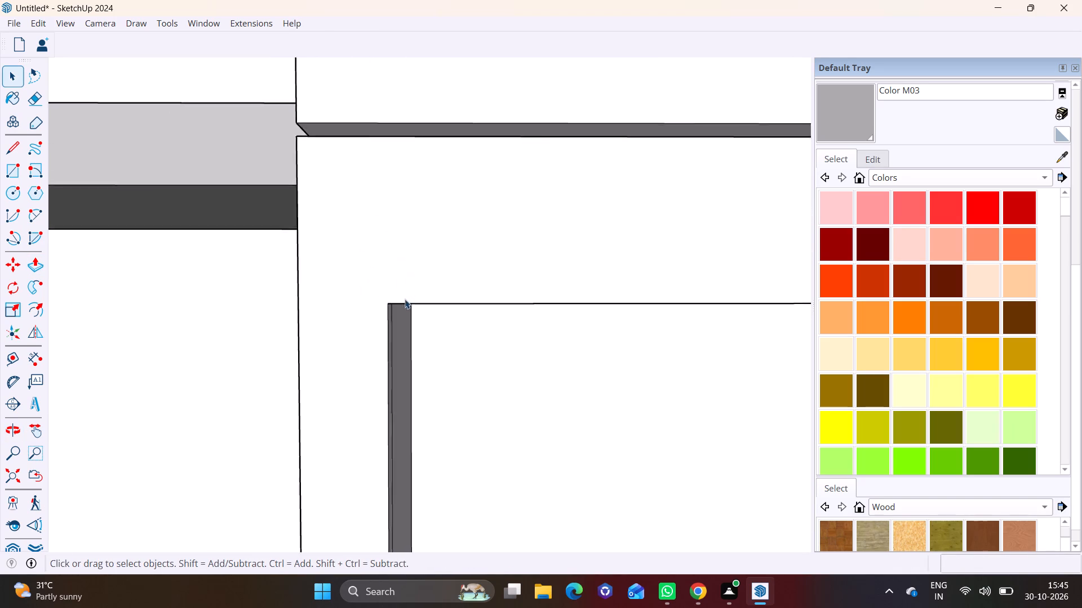
pyautogui.scroll(-11, 405, 299)
pyautogui.keyDown('shift'); pyautogui.moveTo(508, 319); pyautogui.dragTo(314, 272, button='middle'); pyautogui.keyUp('shift')
pyautogui.moveTo(196, 316); pyautogui.dragTo(162, 327, button='middle')
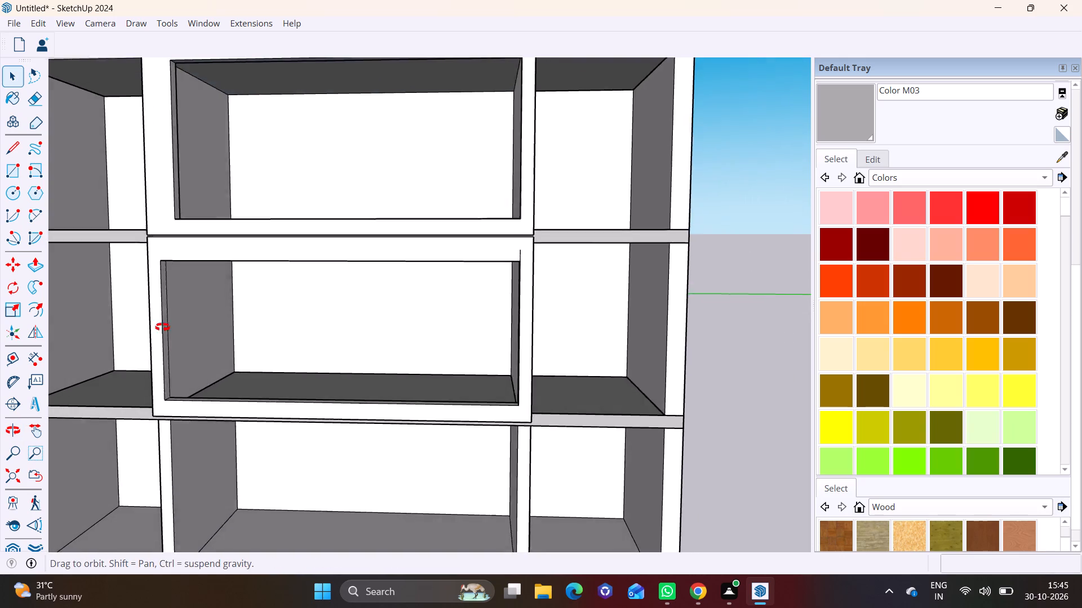
pyautogui.moveTo(162, 327); pyautogui.dragTo(132, 329, button='middle')
pyautogui.scroll(6, 172, 303)
pyautogui.moveTo(163, 319); pyautogui.dragTo(146, 314, button='middle')
pyautogui.click(145, 318)
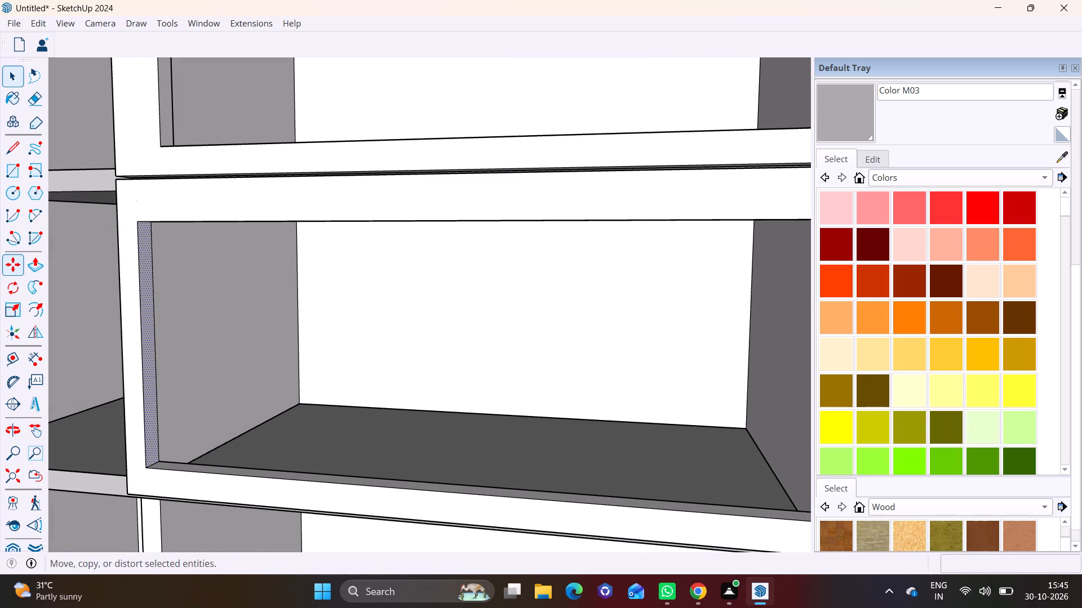
pyautogui.click(38, 258)
pyautogui.click(145, 289)
pyautogui.click(163, 132)
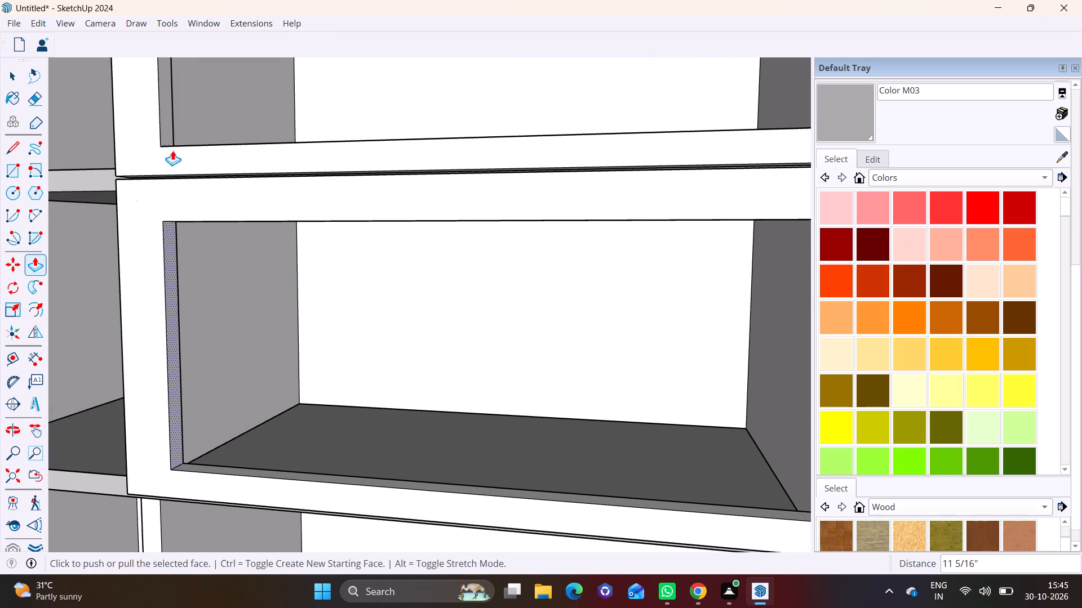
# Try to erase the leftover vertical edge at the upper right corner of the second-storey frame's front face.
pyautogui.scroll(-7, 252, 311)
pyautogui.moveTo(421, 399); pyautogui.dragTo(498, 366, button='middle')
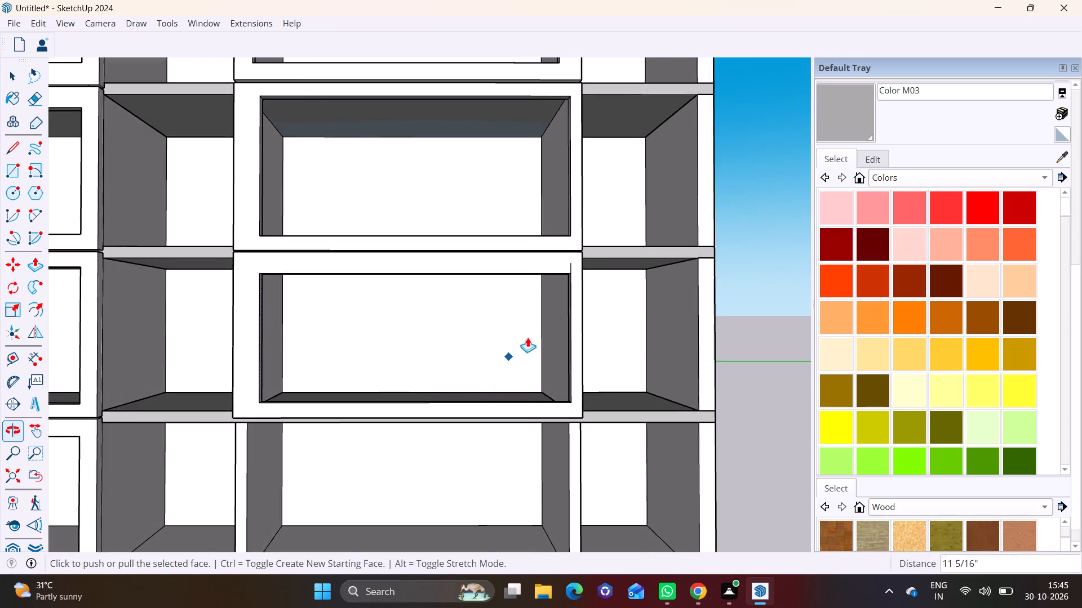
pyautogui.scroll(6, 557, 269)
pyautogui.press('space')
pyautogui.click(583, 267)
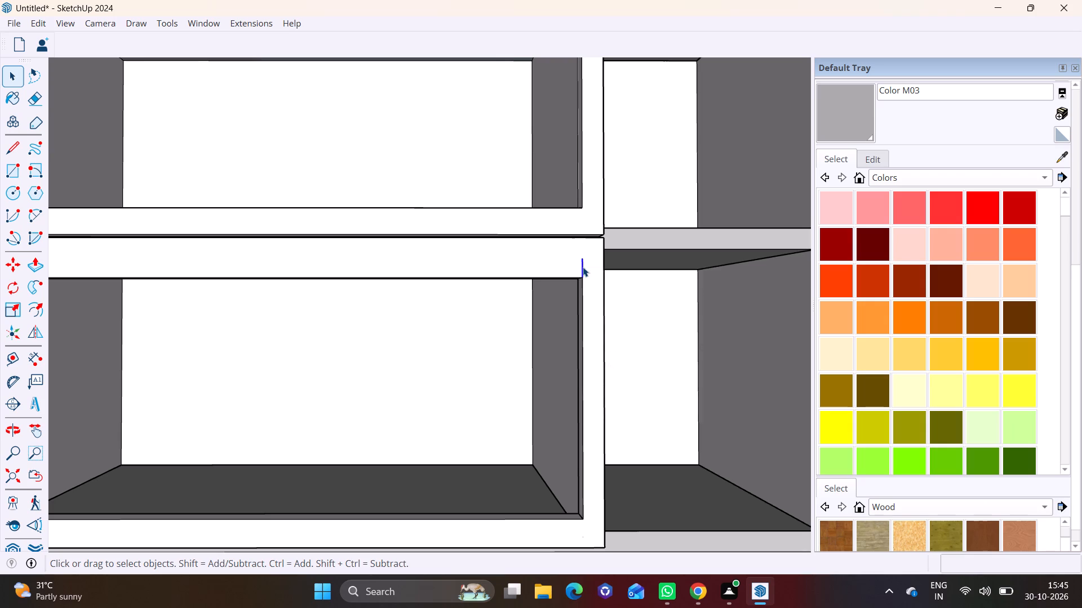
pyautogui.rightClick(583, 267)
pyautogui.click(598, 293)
# Push/pull the inner side face of the third-storey frame's right leg 8 3/8" into the opening.
pyautogui.scroll(-4, 572, 316)
pyautogui.moveTo(572, 316); pyautogui.dragTo(700, 336, button='middle')
pyautogui.scroll(-3, 699, 336)
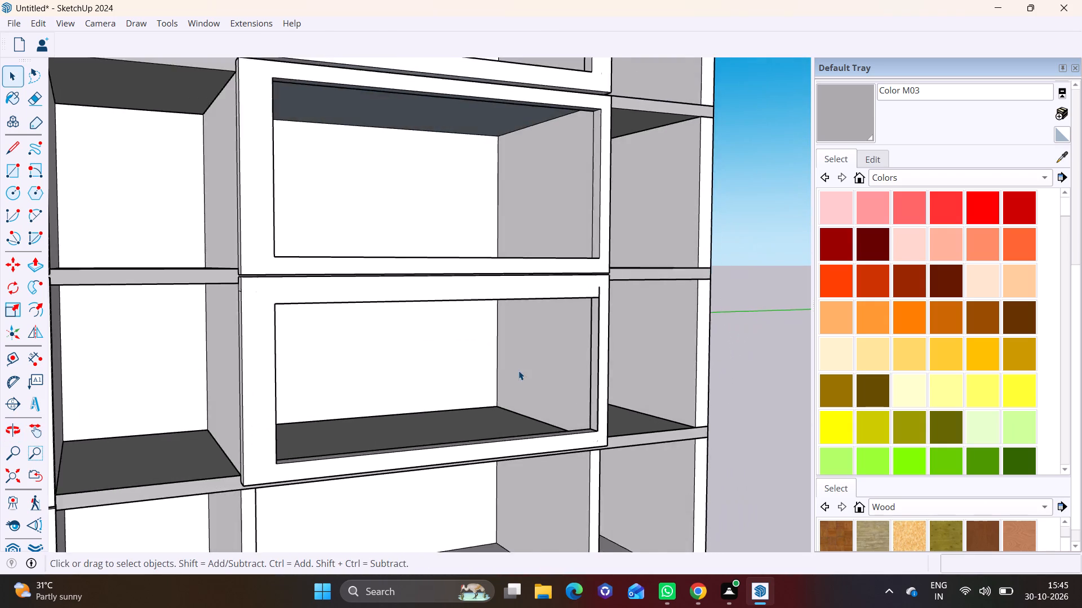
pyautogui.scroll(-5, 518, 370)
pyautogui.moveTo(481, 414); pyautogui.dragTo(258, 418, button='middle')
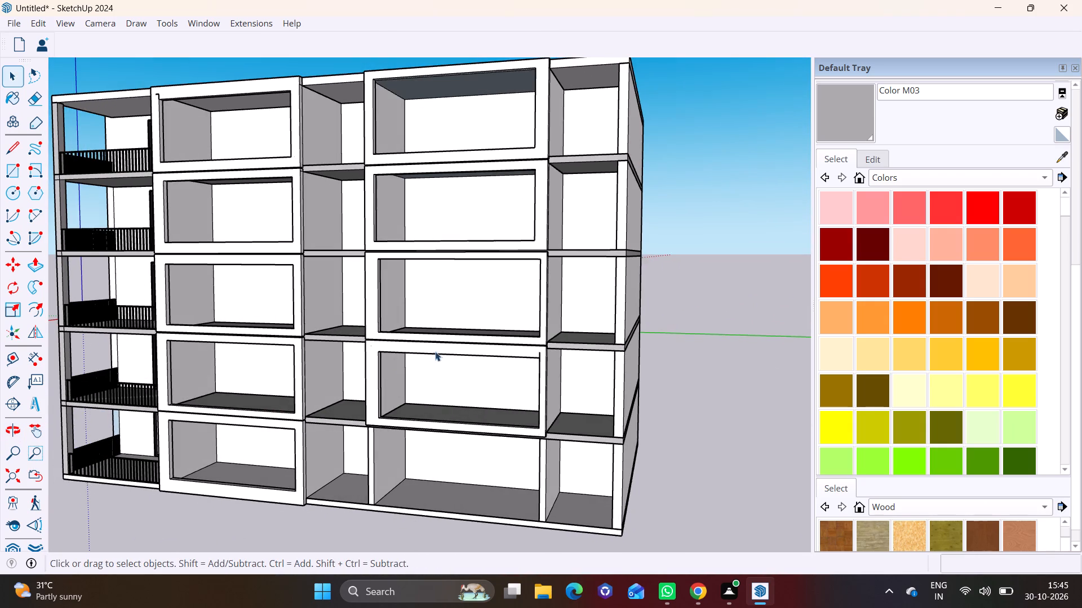
pyautogui.moveTo(441, 347); pyautogui.dragTo(299, 338, button='middle')
pyautogui.moveTo(325, 300); pyautogui.dragTo(543, 321, button='middle')
pyautogui.scroll(7, 544, 295)
pyautogui.moveTo(505, 275); pyautogui.dragTo(589, 274, button='middle')
pyautogui.scroll(3, 583, 281)
pyautogui.press('space')
pyautogui.click(491, 279)
pyautogui.click(33, 260)
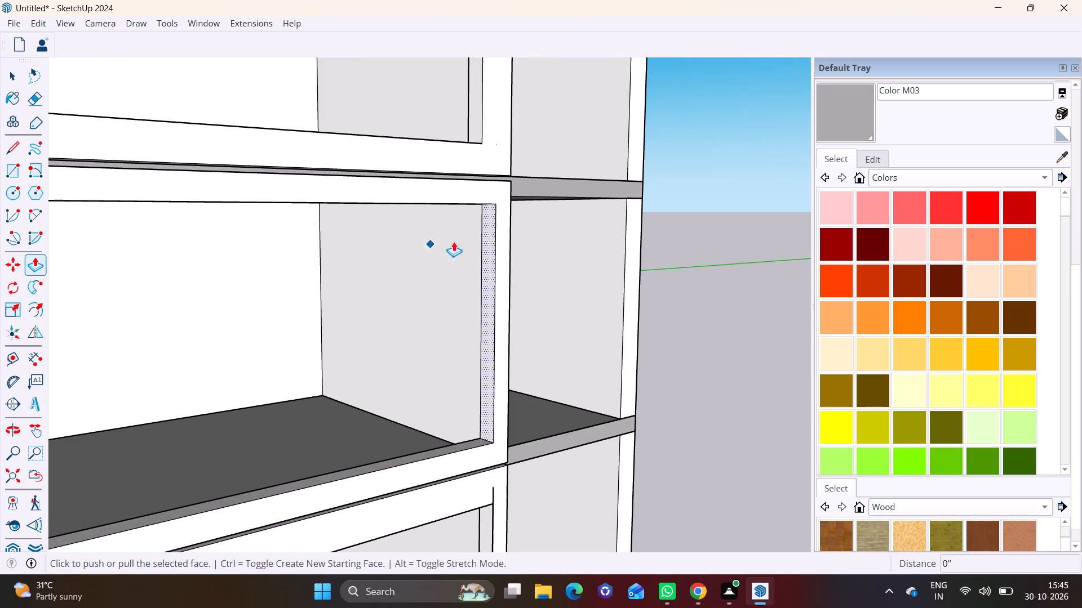
pyautogui.click(490, 235)
pyautogui.click(480, 136)
pyautogui.scroll(-4, 394, 443)
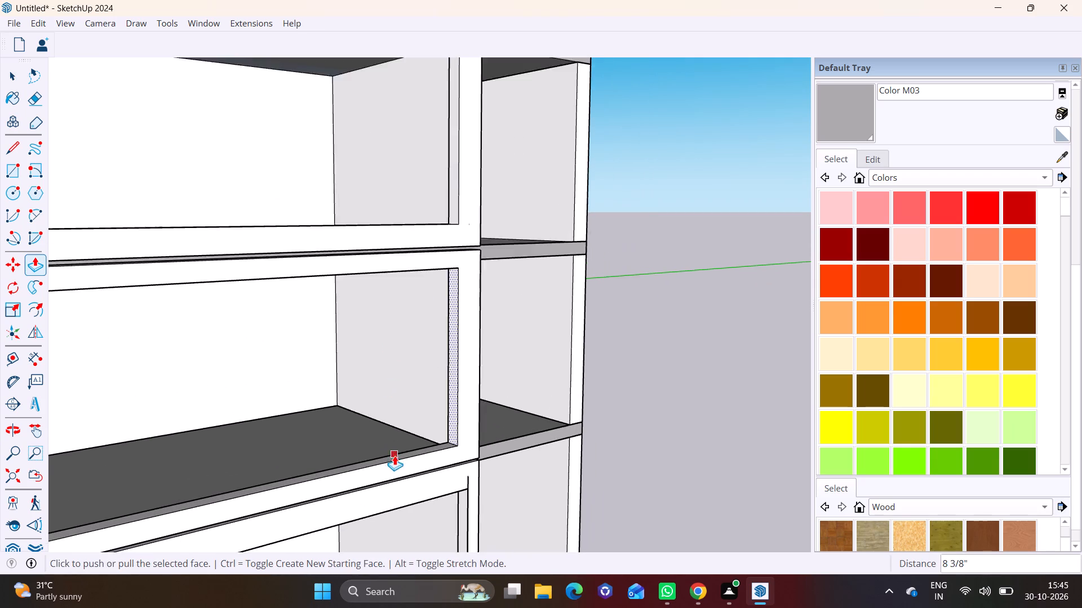
# Draw a rectangle about 9" by 22' 5 7/8" on the slab edge below the ground-floor bay, spanning both posts.
pyautogui.scroll(-4, 394, 455)
pyautogui.keyDown('shift'); pyautogui.moveTo(394, 461); pyautogui.dragTo(418, 278, button='middle'); pyautogui.keyUp('shift')
pyautogui.keyDown('shift'); pyautogui.moveTo(414, 397); pyautogui.dragTo(460, 296, button='middle'); pyautogui.keyUp('shift')
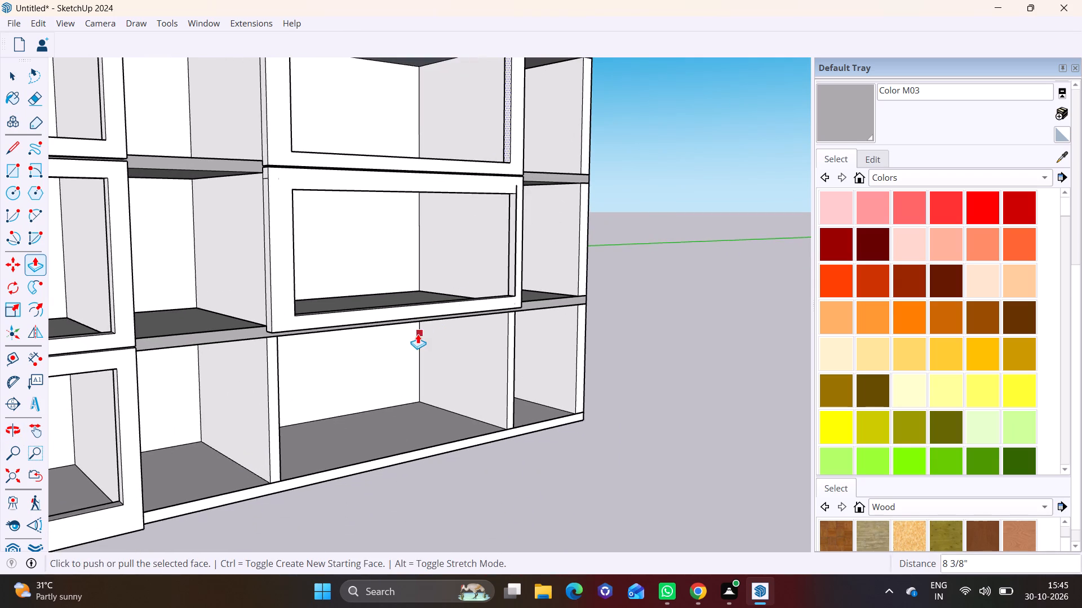
pyautogui.moveTo(378, 326); pyautogui.dragTo(156, 338, button='middle')
pyautogui.keyDown('shift'); pyautogui.moveTo(349, 298); pyautogui.dragTo(359, 438, button='middle'); pyautogui.keyUp('shift')
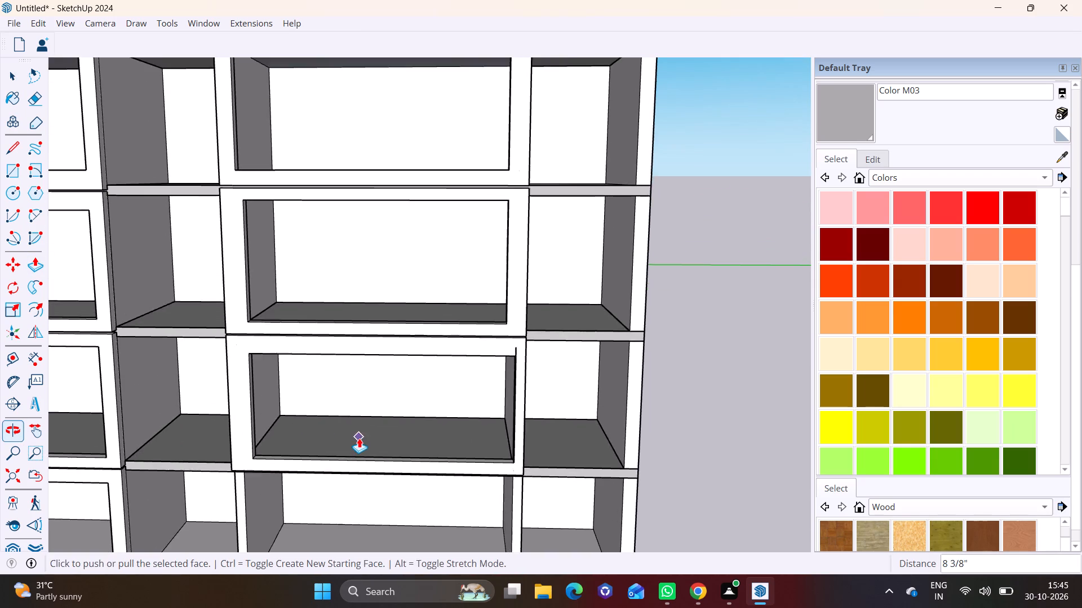
pyautogui.scroll(-7, 361, 433)
pyautogui.moveTo(365, 433); pyautogui.dragTo(585, 410, button='middle')
pyautogui.scroll(-1, 585, 410)
pyautogui.scroll(-2, 422, 428)
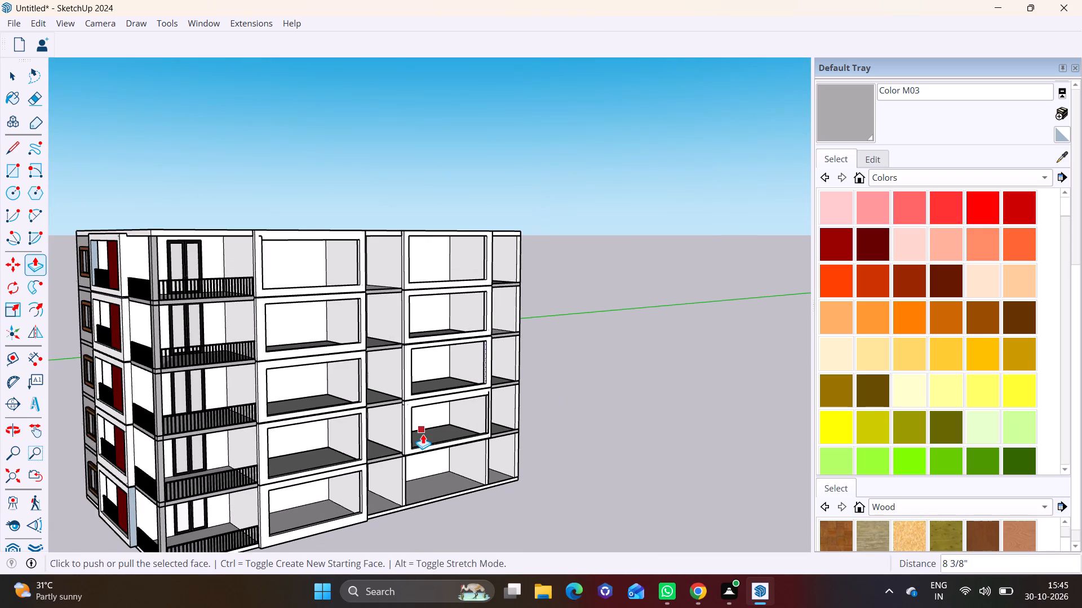
pyautogui.moveTo(423, 434); pyautogui.dragTo(208, 428, button='middle')
pyautogui.scroll(5, 231, 430)
pyautogui.keyDown('shift'); pyautogui.moveTo(409, 459); pyautogui.dragTo(126, 424, button='middle'); pyautogui.keyUp('shift')
pyautogui.scroll(1, 289, 408)
pyautogui.moveTo(290, 408); pyautogui.dragTo(293, 382, button='middle')
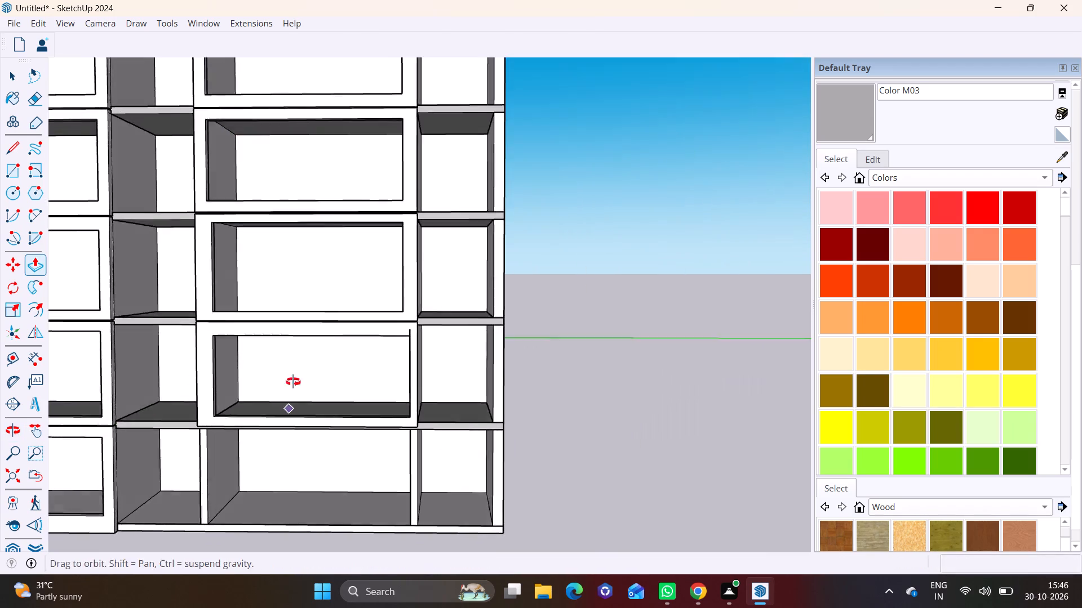
pyautogui.moveTo(293, 382); pyautogui.dragTo(298, 364, button='middle')
pyautogui.scroll(3, 275, 447)
pyautogui.moveTo(274, 444); pyautogui.dragTo(283, 360, button='middle')
pyautogui.click(17, 174)
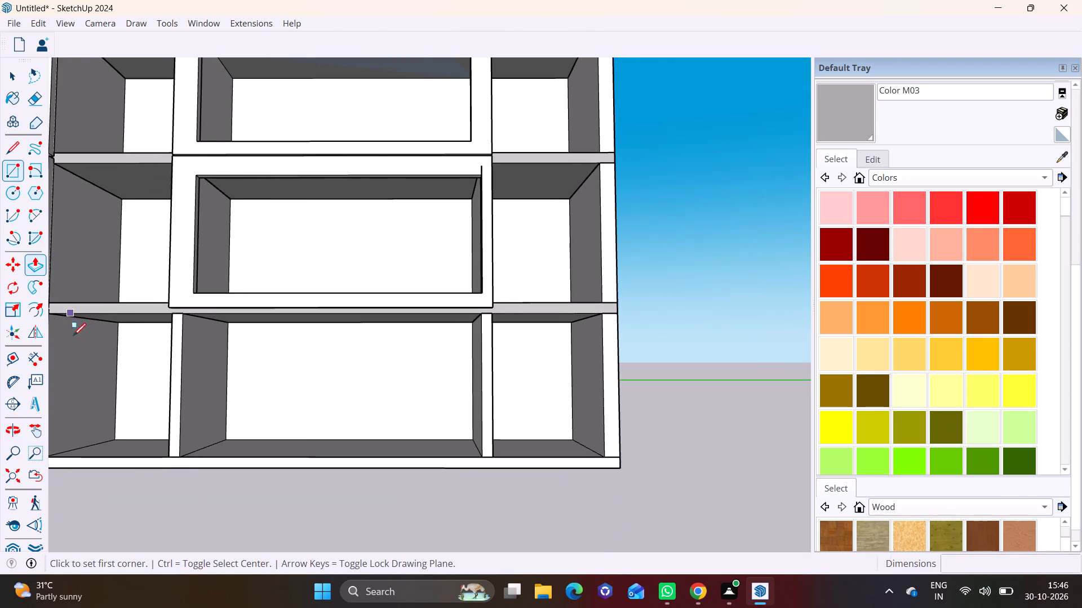
pyautogui.scroll(4, 172, 453)
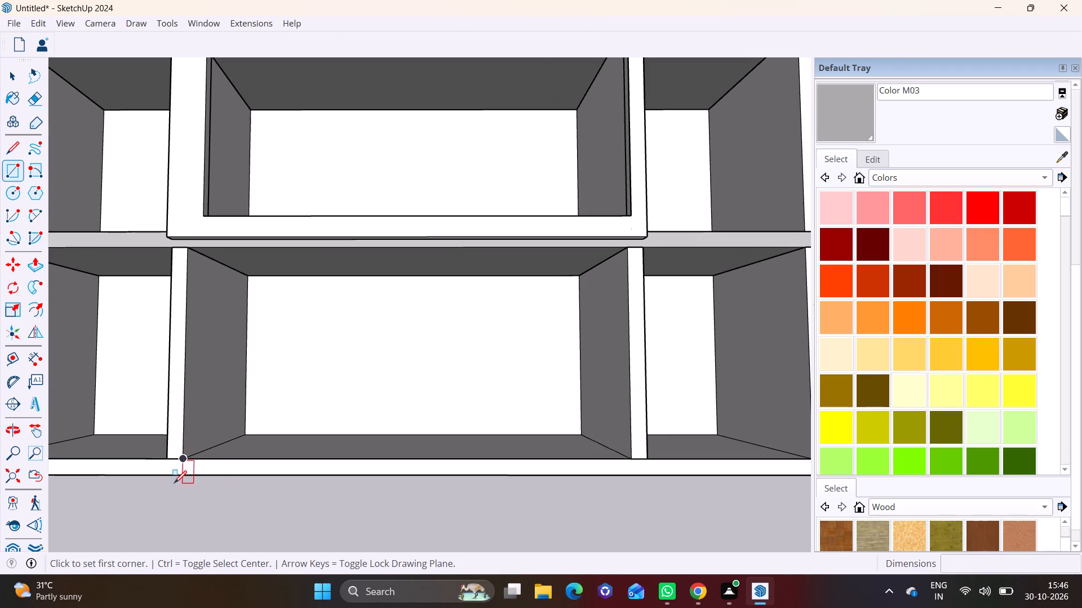
pyautogui.click(165, 461)
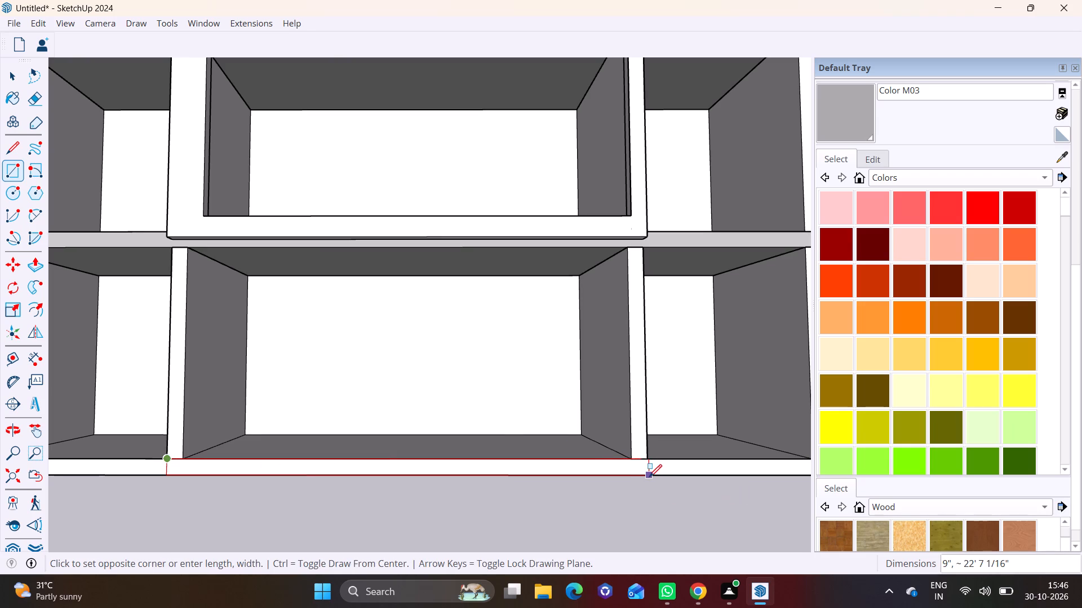
pyautogui.scroll(6, 649, 477)
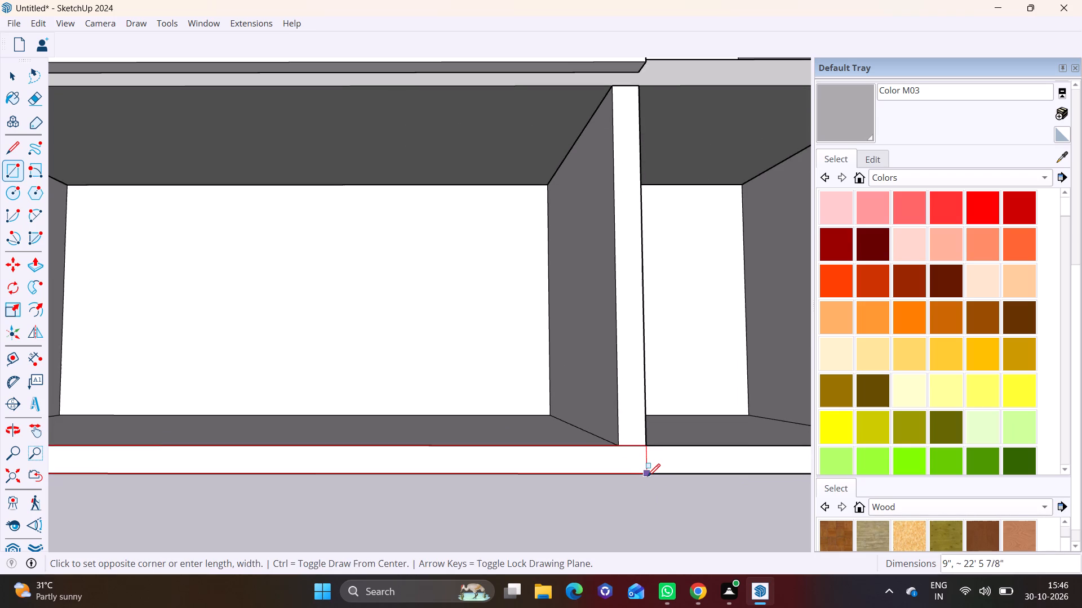
pyautogui.click(648, 476)
# Push/pull the rectangle on the ground-floor slab edge outward 9 1/4", matching the projection of the frame above.
pyautogui.press('space')
pyautogui.click(453, 471)
pyautogui.scroll(-9, 384, 472)
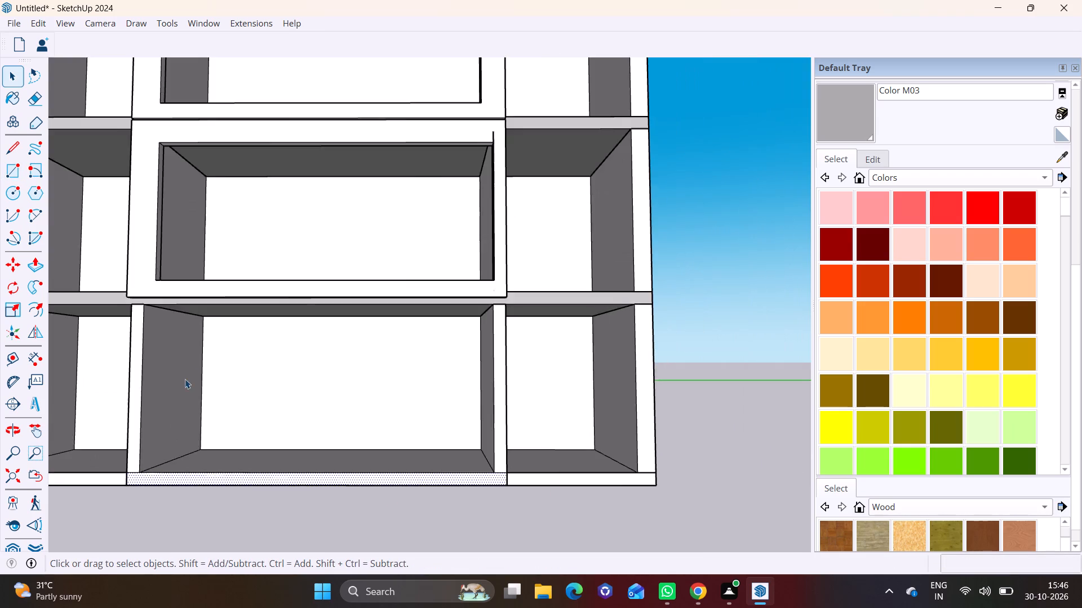
pyautogui.moveTo(185, 379); pyautogui.dragTo(403, 449, button='middle')
pyautogui.moveTo(419, 468); pyautogui.dragTo(352, 373, button='middle')
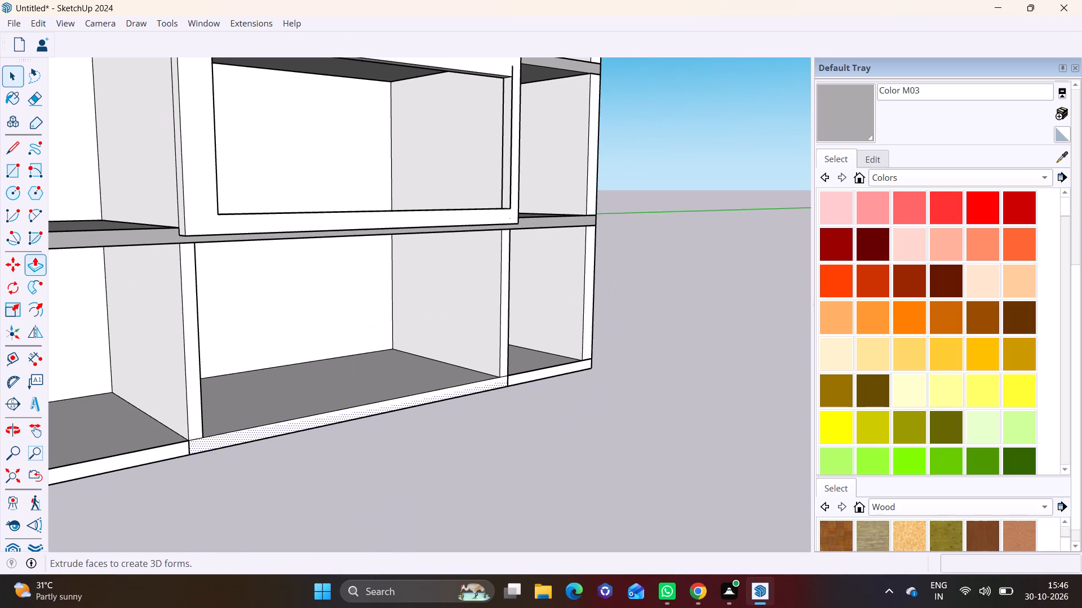
pyautogui.click(32, 264)
pyautogui.click(235, 431)
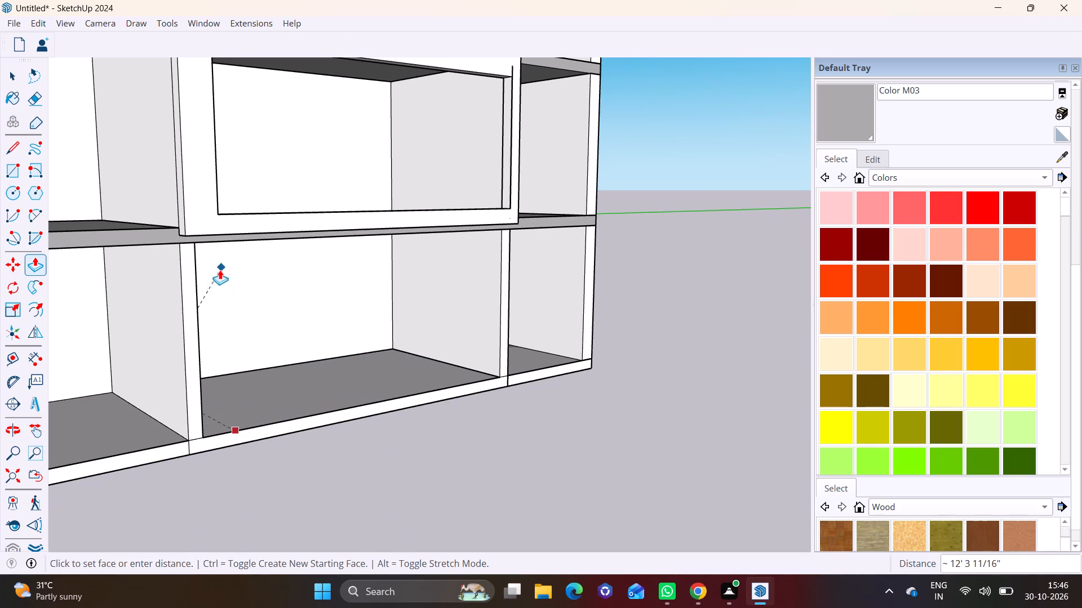
pyautogui.click(236, 231)
# Push/pull the small face at the left end of the ground-floor sill up 10' 3 7/8" to form the frame's left leg.
pyautogui.moveTo(261, 332); pyautogui.dragTo(250, 407, button='middle')
pyautogui.scroll(6, 238, 471)
pyautogui.moveTo(202, 495); pyautogui.dragTo(141, 477, button='middle')
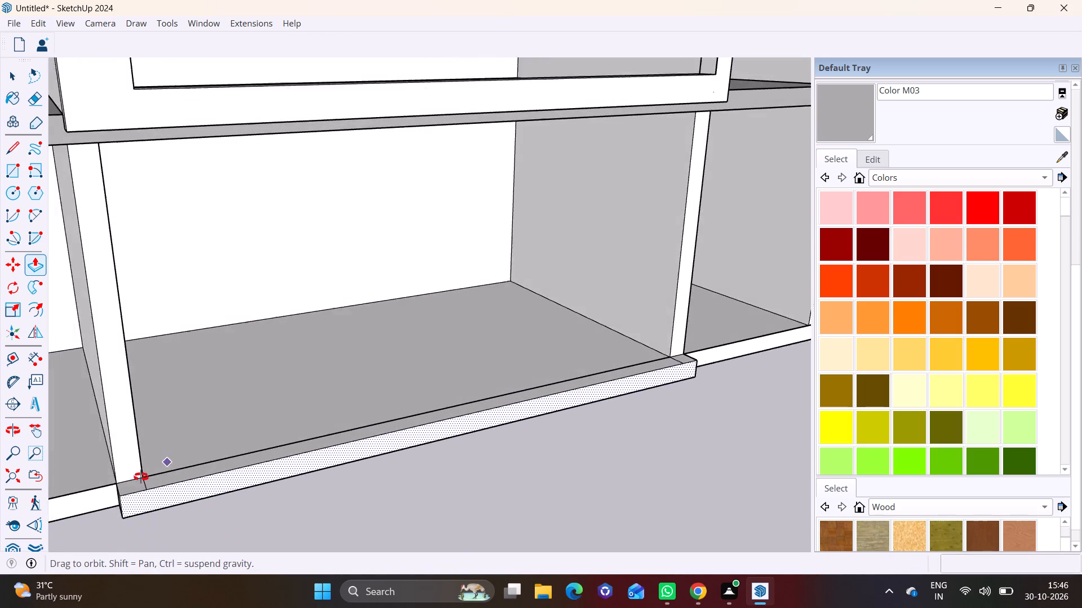
pyautogui.moveTo(141, 477); pyautogui.dragTo(138, 473, button='middle')
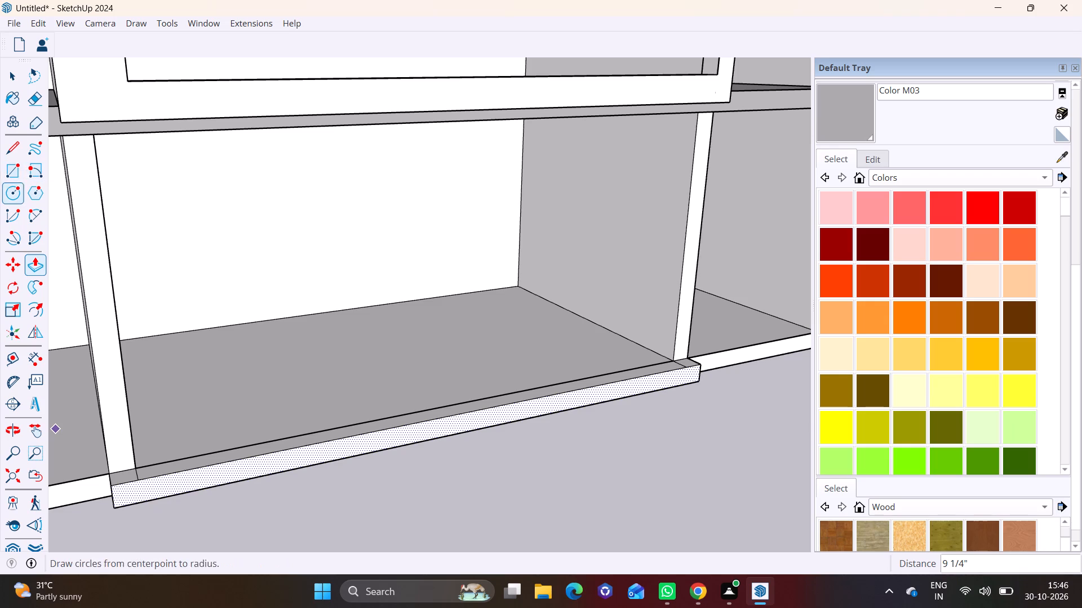
pyautogui.click(16, 150)
pyautogui.click(10, 81)
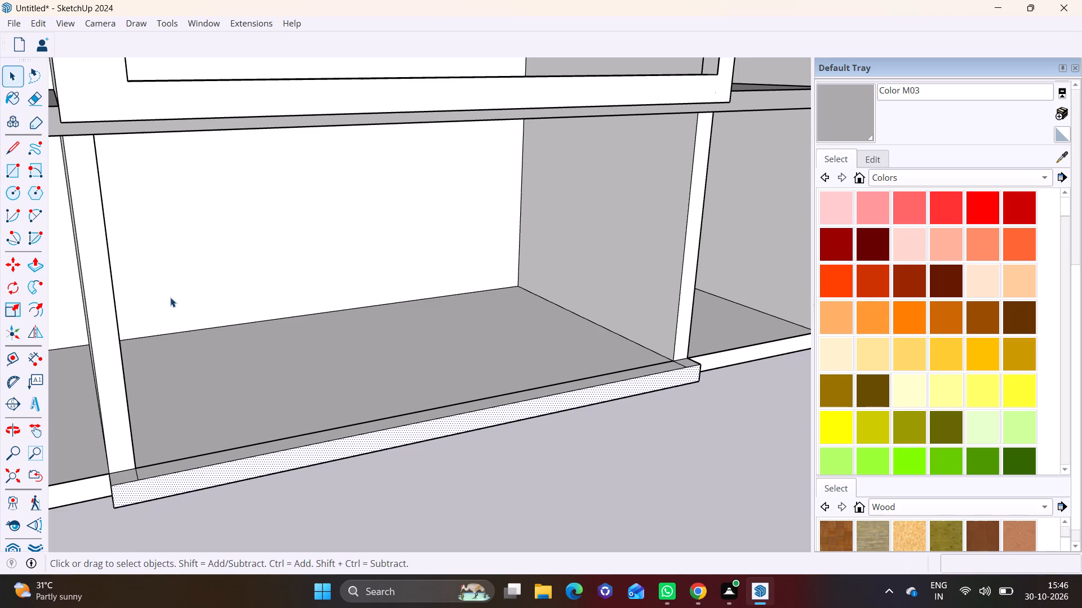
pyautogui.moveTo(170, 297); pyautogui.dragTo(240, 276, button='middle')
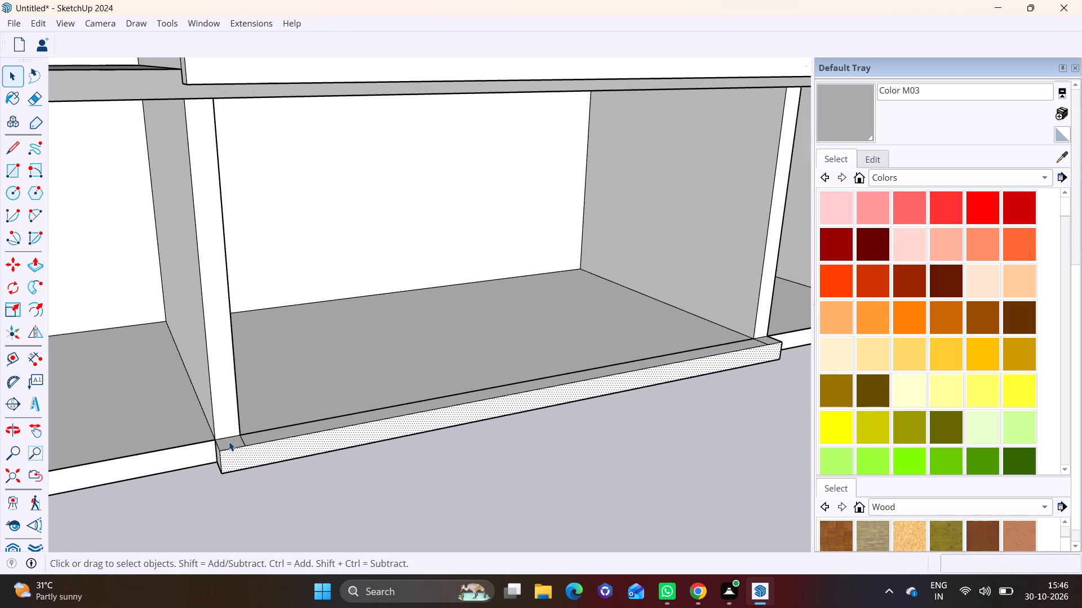
pyautogui.click(229, 441)
pyautogui.click(30, 266)
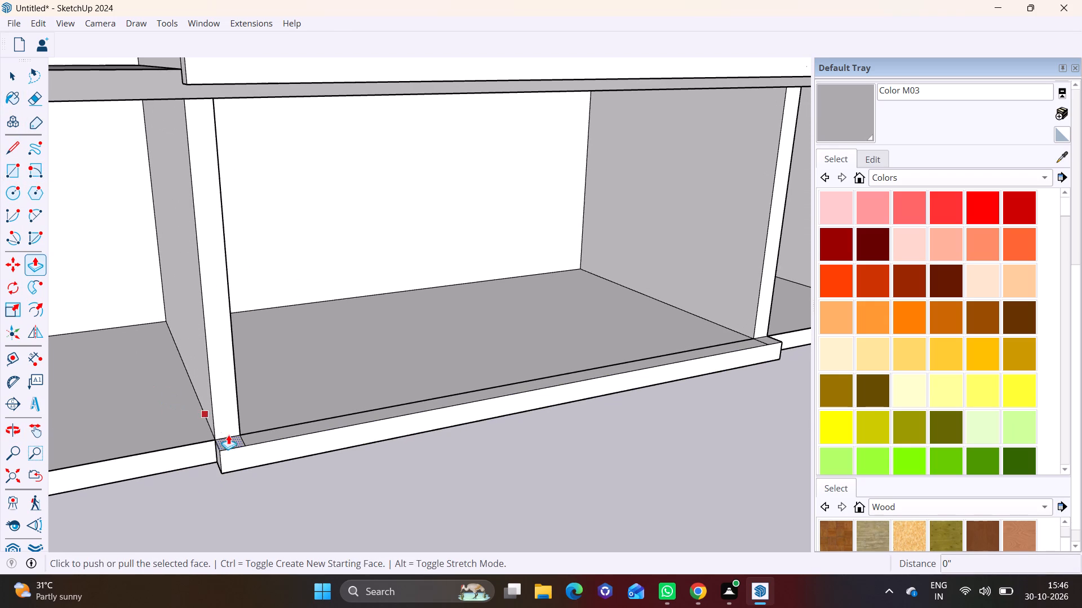
pyautogui.click(237, 441)
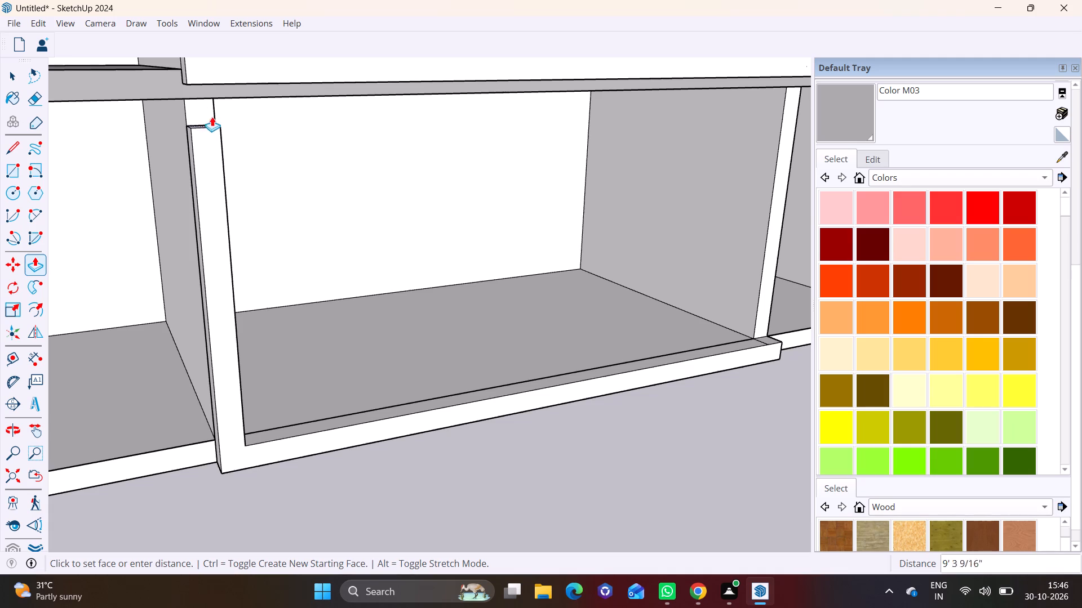
pyautogui.moveTo(204, 94); pyautogui.dragTo(155, 80, button='middle')
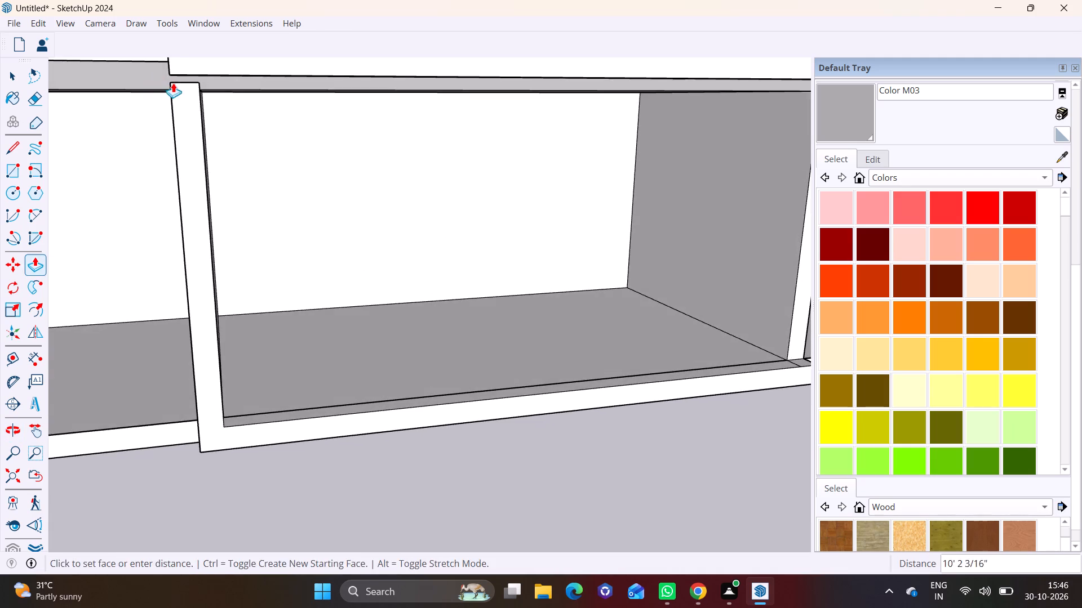
pyautogui.moveTo(173, 83); pyautogui.dragTo(189, 182, button='middle')
pyautogui.scroll(5, 207, 172)
pyautogui.moveTo(180, 160); pyautogui.dragTo(134, 134, button='middle')
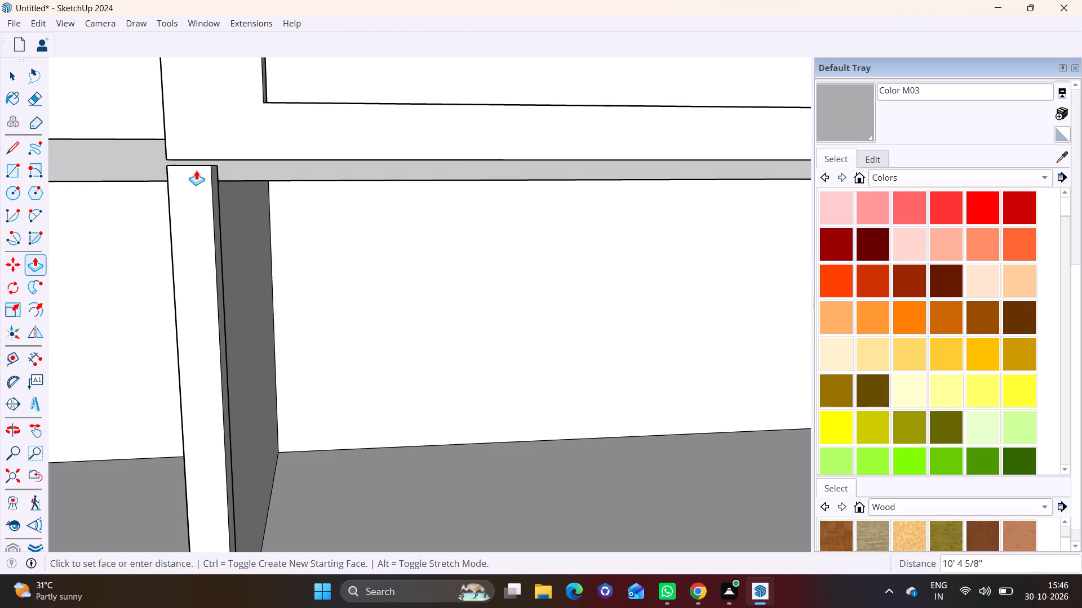
pyautogui.click(202, 164)
pyautogui.scroll(-6, 202, 209)
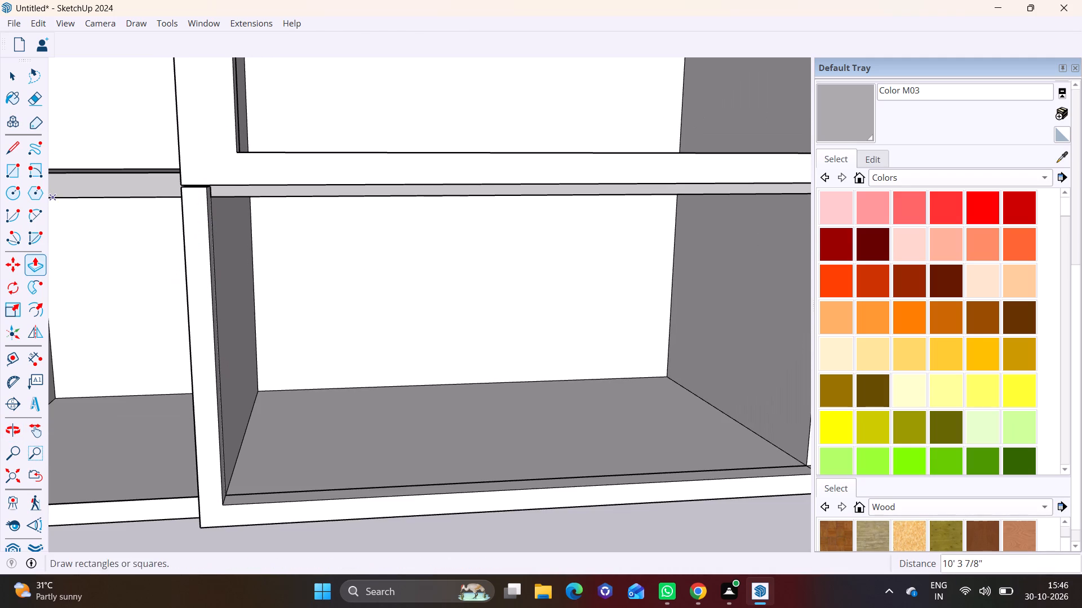
# Push/pull the small face at the right end of the ground-floor sill up 10' 3" to form the frame's right leg.
pyautogui.moveTo(673, 439); pyautogui.dragTo(657, 439, button='middle')
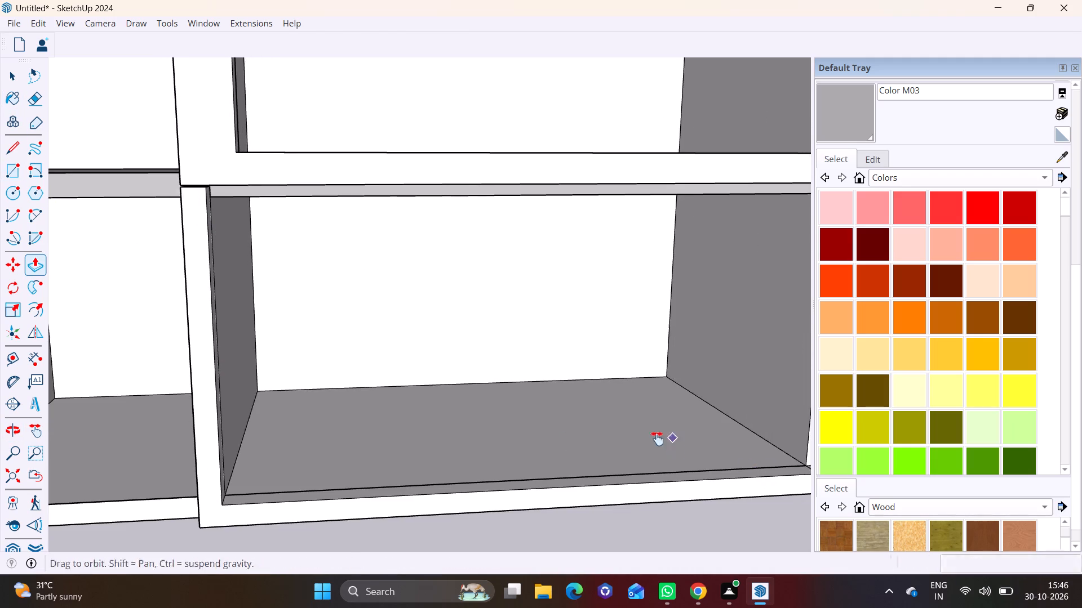
pyautogui.moveTo(657, 439); pyautogui.dragTo(420, 439, button='middle')
pyautogui.scroll(2, 499, 450)
pyautogui.press('space')
pyautogui.click(553, 470)
pyautogui.click(553, 473)
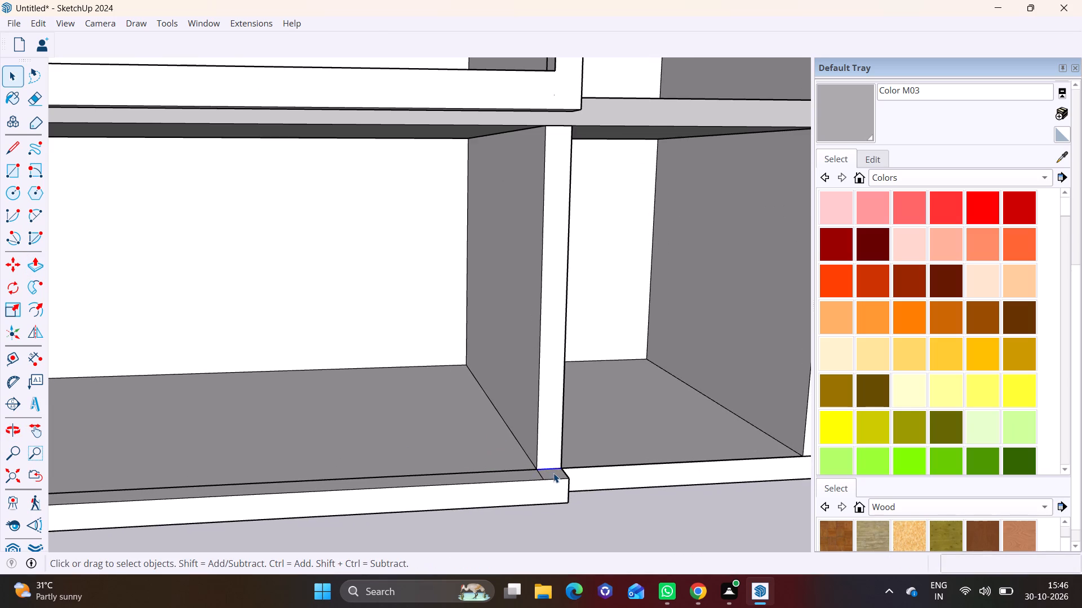
pyautogui.click(33, 260)
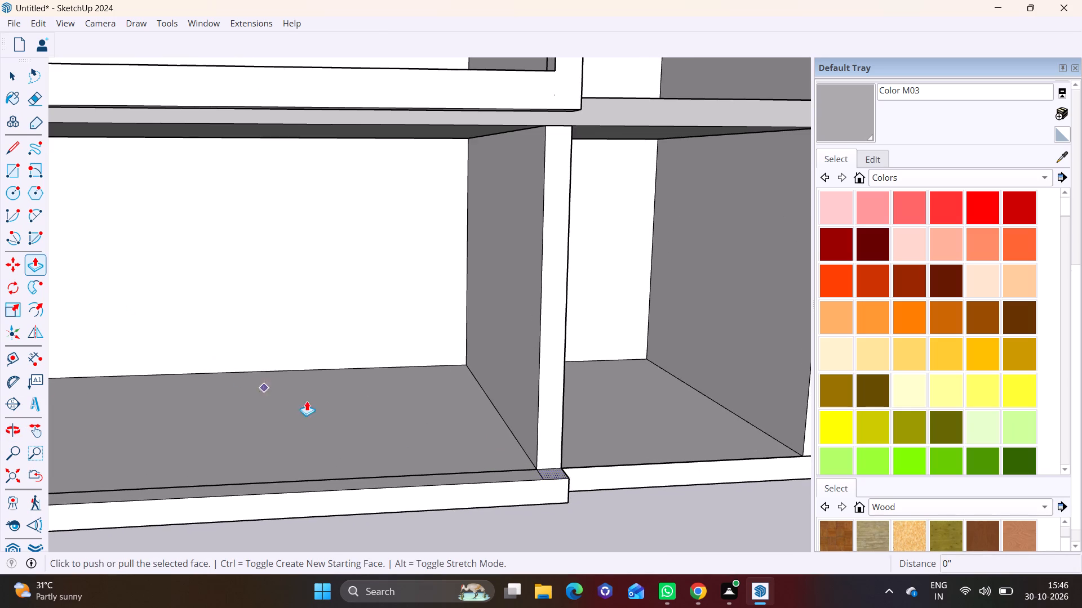
pyautogui.click(548, 473)
pyautogui.scroll(-2, 527, 333)
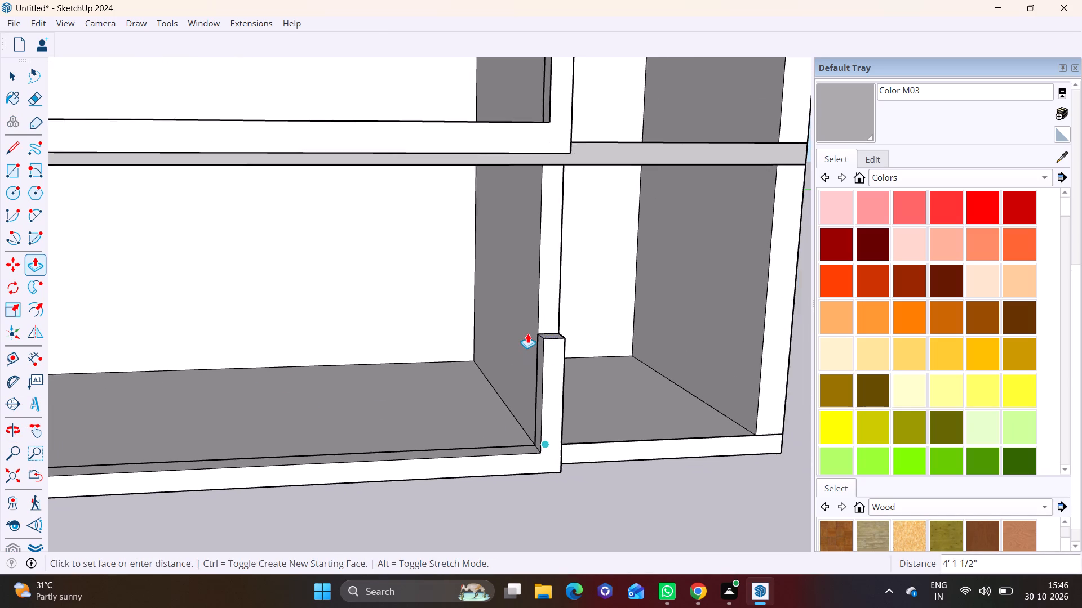
pyautogui.scroll(-2, 527, 333)
pyautogui.scroll(7, 543, 230)
pyautogui.moveTo(569, 176); pyautogui.dragTo(412, 199, button='middle')
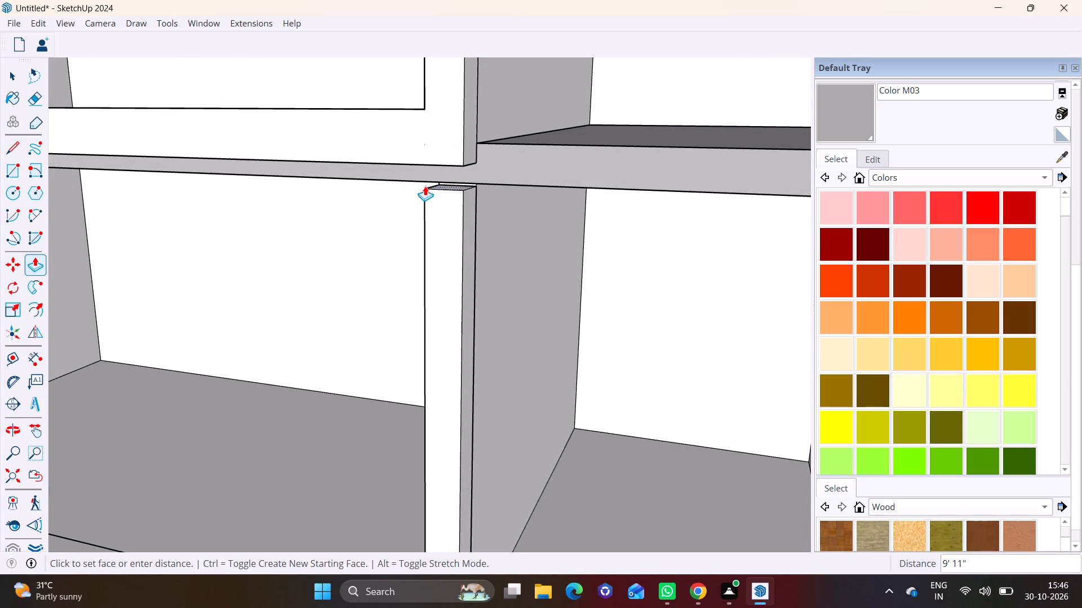
pyautogui.scroll(9, 425, 186)
pyautogui.click(462, 138)
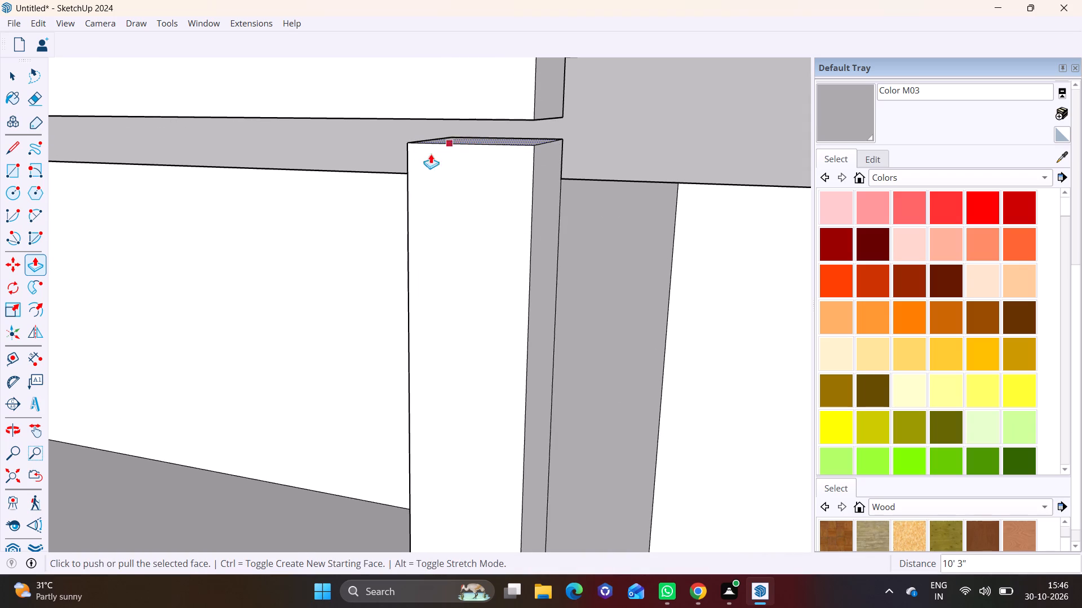
# Draw a 9 1/4" horizontal line across the inner side face of the ground-floor frame's left leg, near its top.
pyautogui.scroll(-12, 408, 164)
pyautogui.keyDown('shift'); pyautogui.moveTo(374, 190); pyautogui.dragTo(773, 245, button='middle'); pyautogui.keyUp('shift')
pyautogui.moveTo(577, 281); pyautogui.dragTo(431, 289, button='middle')
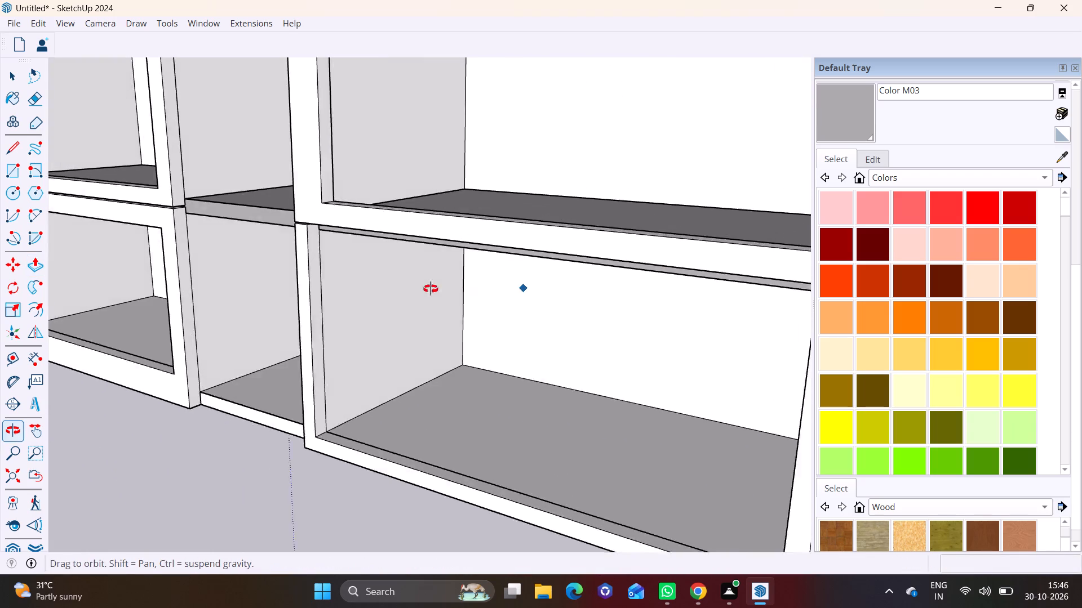
pyautogui.moveTo(431, 289); pyautogui.dragTo(417, 288, button='middle')
pyautogui.scroll(2, 284, 234)
pyautogui.moveTo(211, 232); pyautogui.dragTo(256, 158, button='middle')
pyautogui.scroll(8, 141, 242)
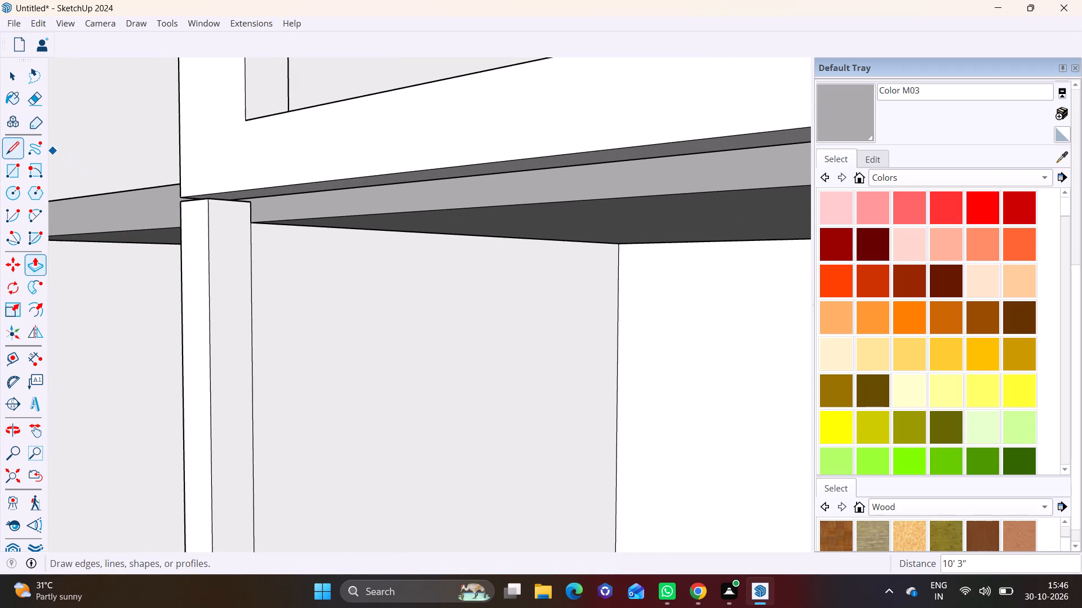
pyautogui.click(10, 149)
pyautogui.scroll(7, 318, 182)
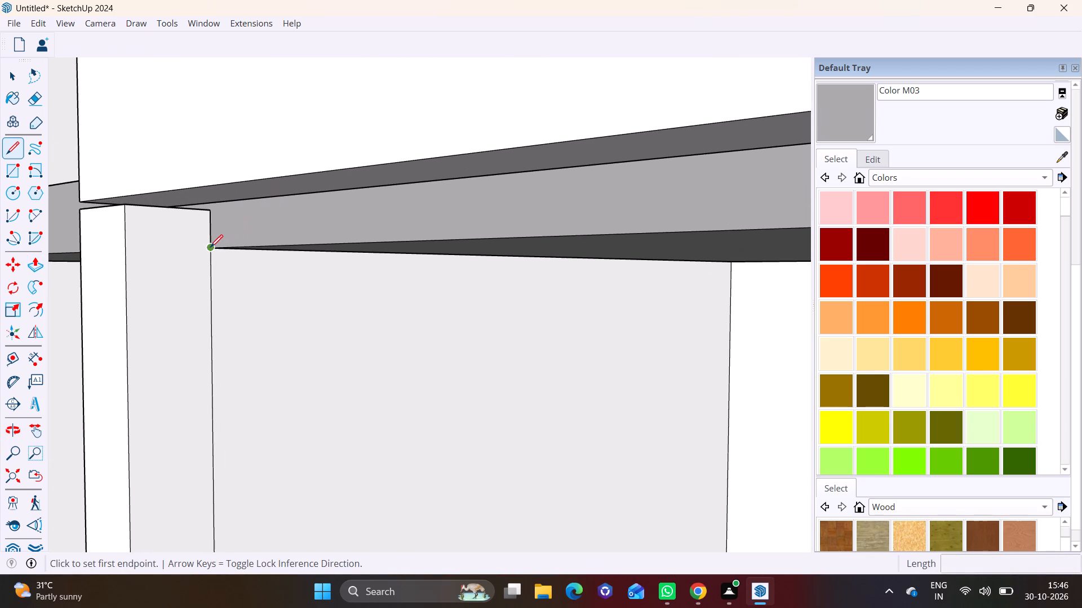
pyautogui.click(210, 247)
pyautogui.press('space')
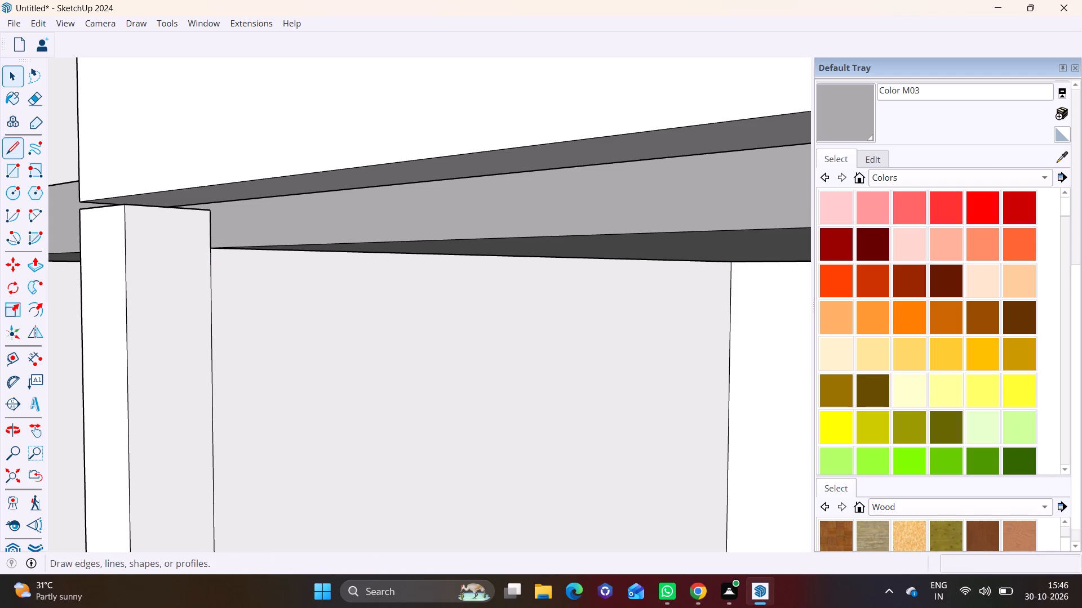
pyautogui.click(11, 147)
pyautogui.click(209, 270)
pyautogui.click(124, 273)
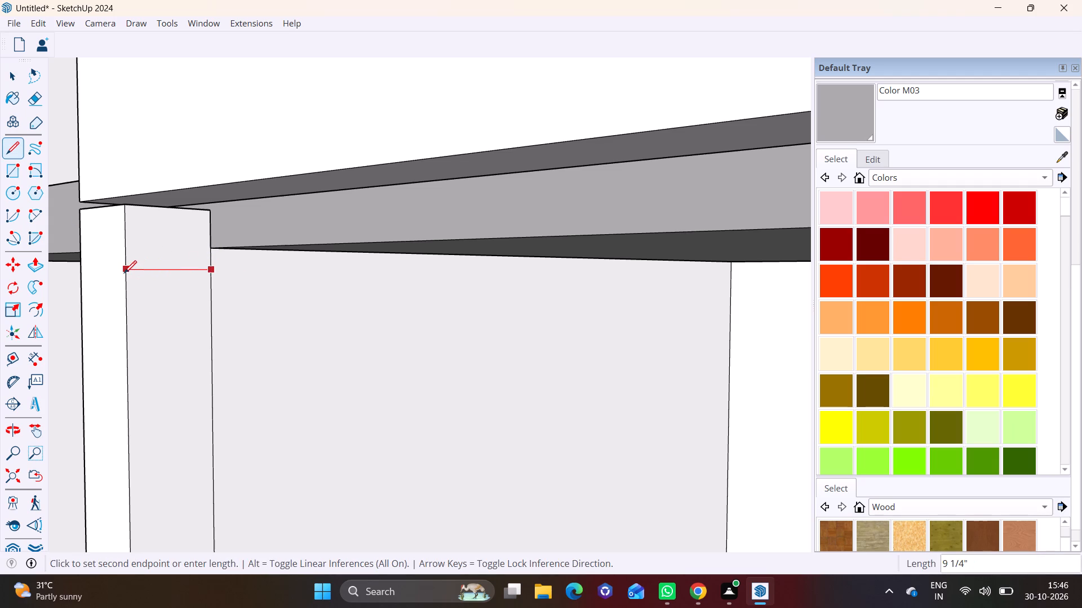
# Push/pull the small face above that line across the bay into the right leg to form the ground-floor frame's top beam.
pyautogui.press('space')
pyautogui.click(170, 253)
pyautogui.click(29, 265)
pyautogui.moveTo(152, 247); pyautogui.dragTo(171, 245)
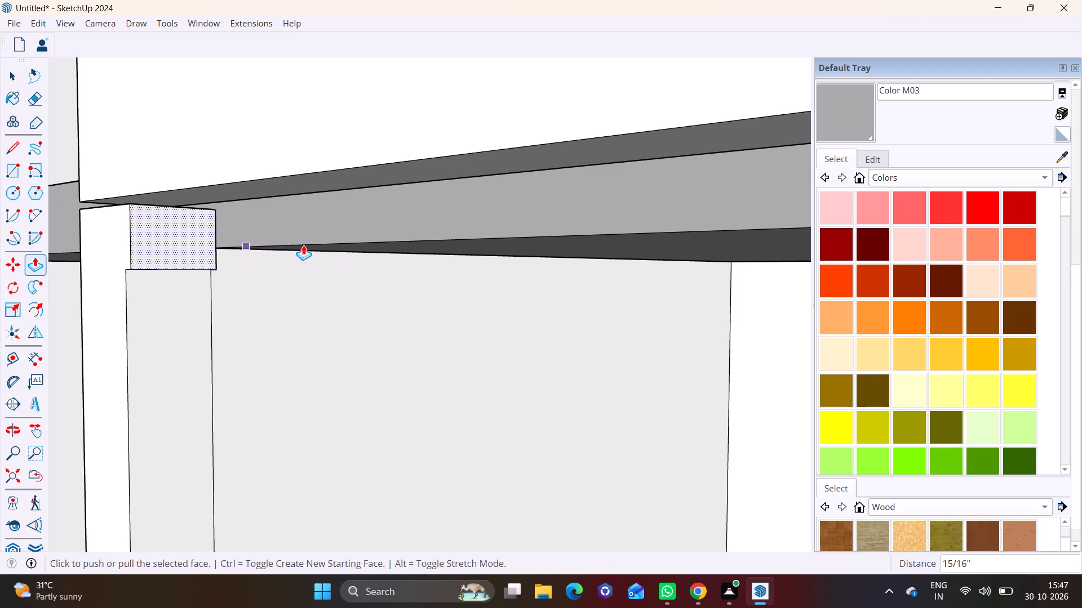
pyautogui.moveTo(165, 237); pyautogui.dragTo(547, 239)
pyautogui.scroll(-7, 552, 241)
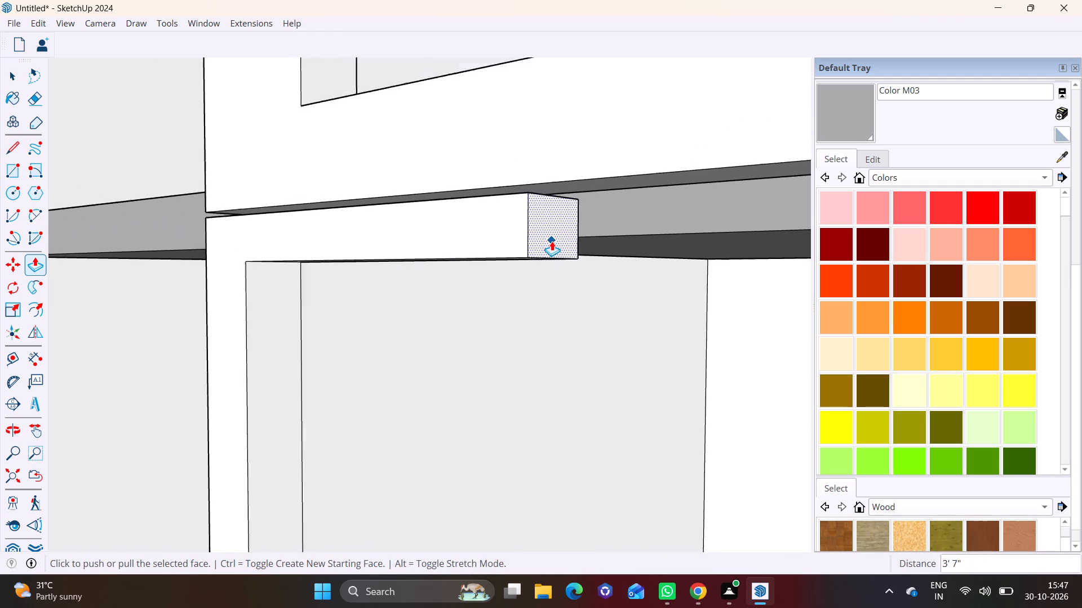
pyautogui.scroll(-9, 552, 241)
pyautogui.keyDown('shift'); pyautogui.moveTo(552, 242); pyautogui.dragTo(256, 242, button='middle'); pyautogui.keyUp('shift')
pyautogui.moveTo(250, 234); pyautogui.dragTo(276, 236)
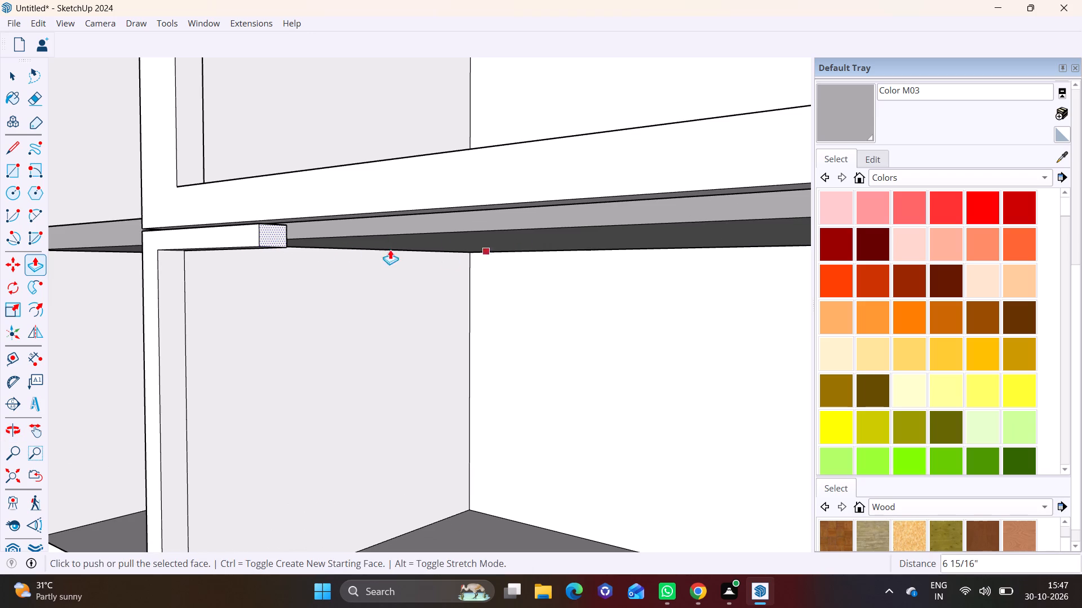
pyautogui.moveTo(270, 226); pyautogui.dragTo(663, 231)
pyautogui.scroll(-8, 663, 231)
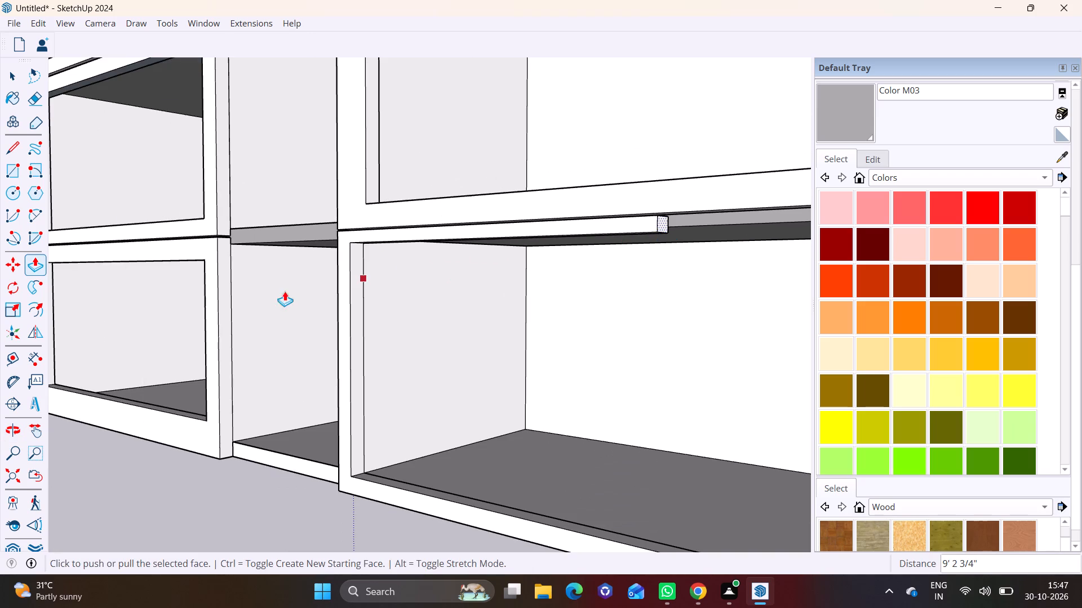
pyautogui.scroll(-3, 455, 284)
pyautogui.keyDown('shift'); pyautogui.moveTo(485, 279); pyautogui.dragTo(185, 296, button='middle'); pyautogui.keyUp('shift')
pyautogui.scroll(4, 210, 275)
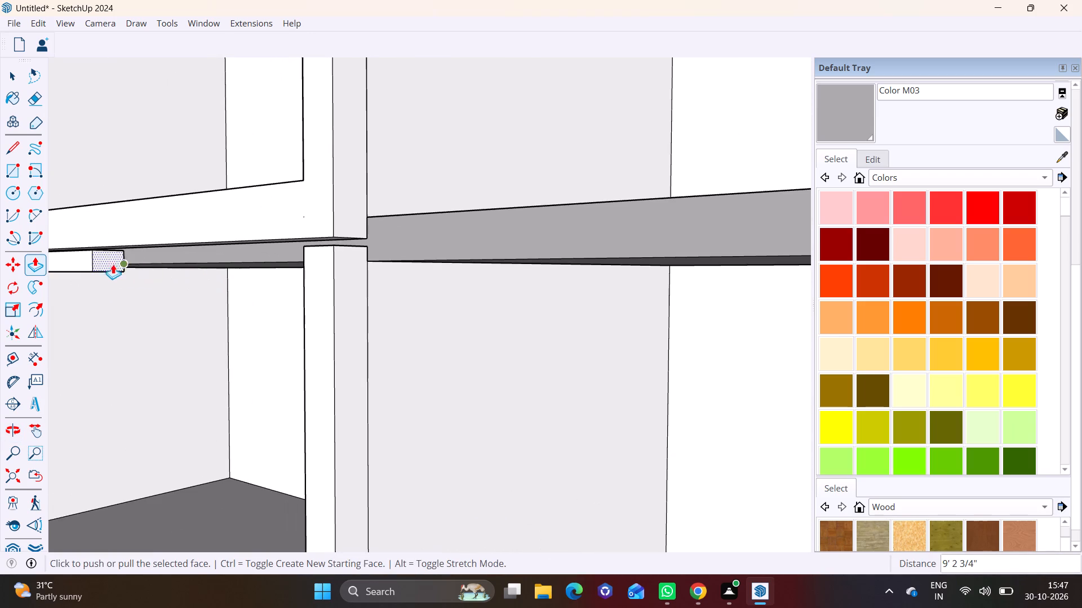
pyautogui.moveTo(102, 261); pyautogui.dragTo(339, 260)
pyautogui.click(339, 260)
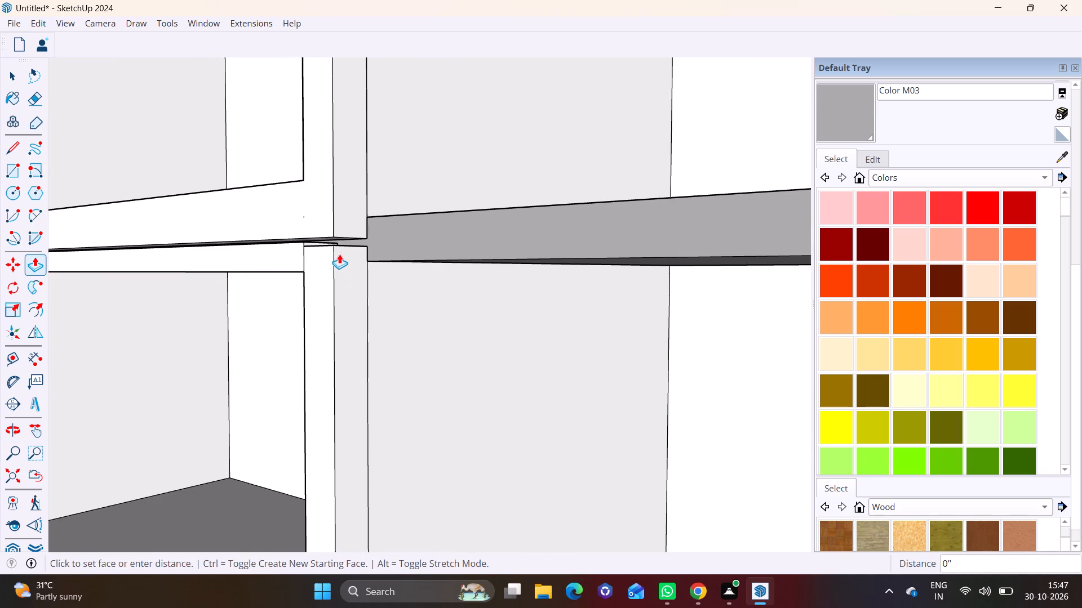
pyautogui.moveTo(340, 251); pyautogui.dragTo(326, 279, button='middle')
pyautogui.press('z')
# Push/pull the top face of the ground-floor frame's right leg up 7/8", level with the top beam.
pyautogui.scroll(11, 338, 247)
pyautogui.press('space')
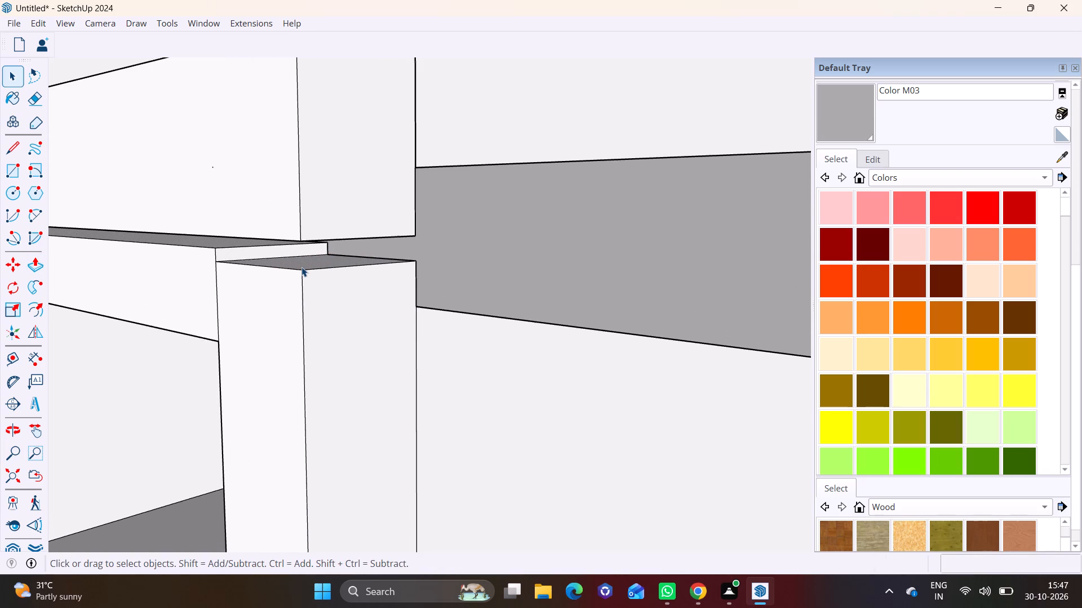
pyautogui.click(301, 267)
pyautogui.click(32, 263)
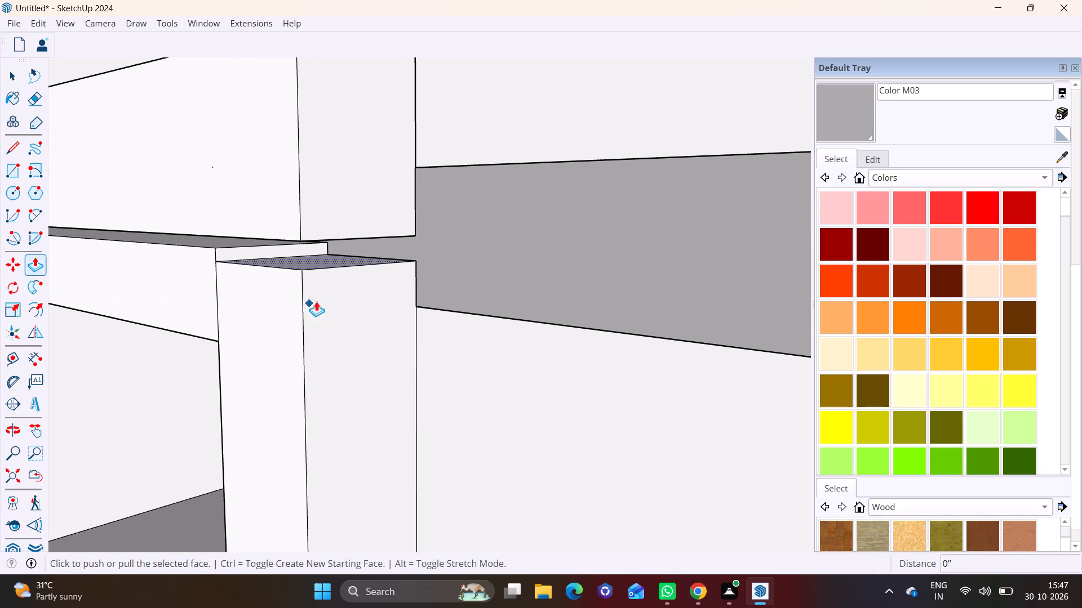
pyautogui.click(311, 262)
pyautogui.click(218, 247)
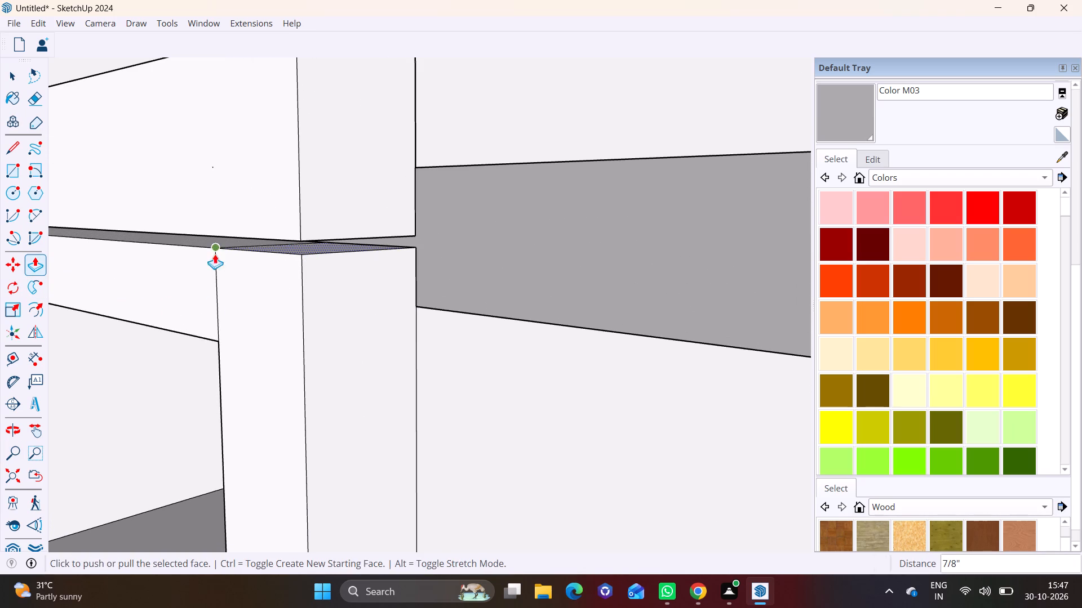
# Erase the short vertical edge between the top beam and right leg on the ground-floor frame's front face.
pyautogui.scroll(-5, 173, 329)
pyautogui.press('space')
pyautogui.moveTo(168, 329); pyautogui.dragTo(215, 319, button='middle')
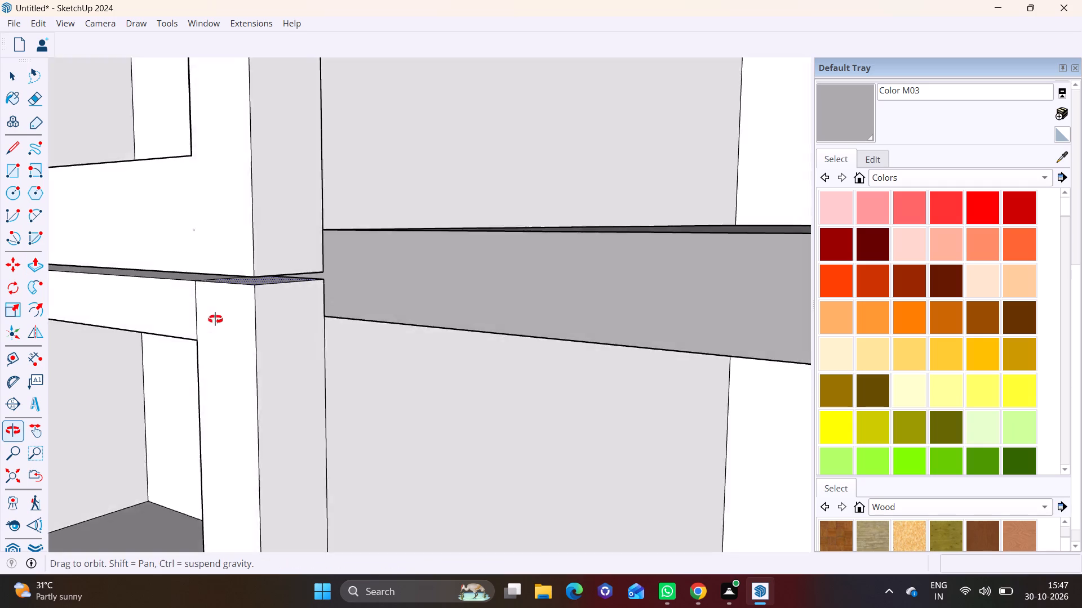
pyautogui.moveTo(215, 319); pyautogui.dragTo(287, 318, button='middle')
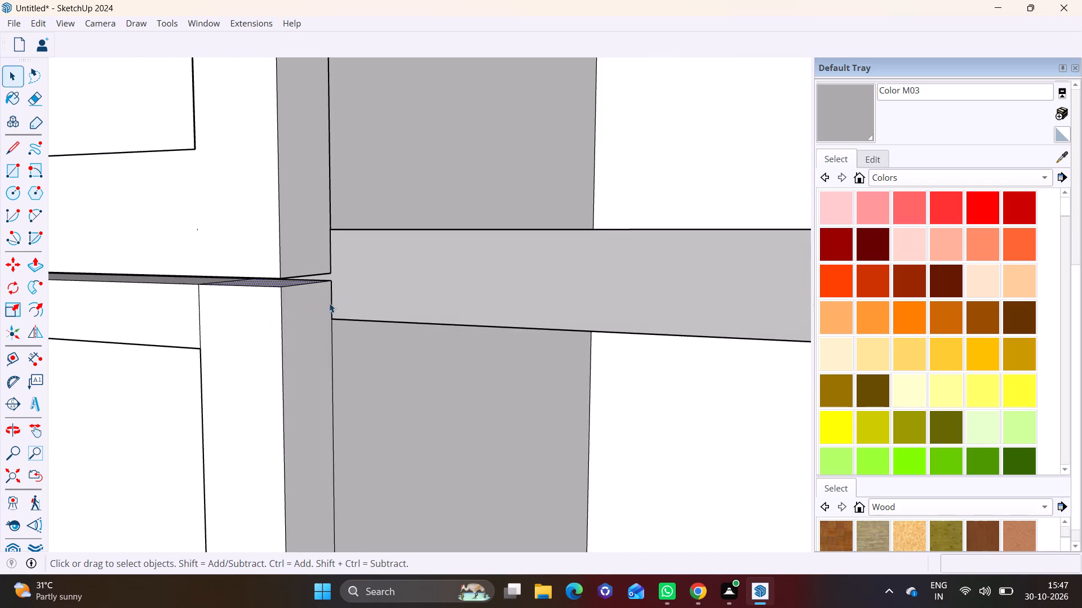
pyautogui.scroll(2, 274, 303)
pyautogui.scroll(1, 202, 312)
pyautogui.click(183, 316)
pyautogui.rightClick(183, 316)
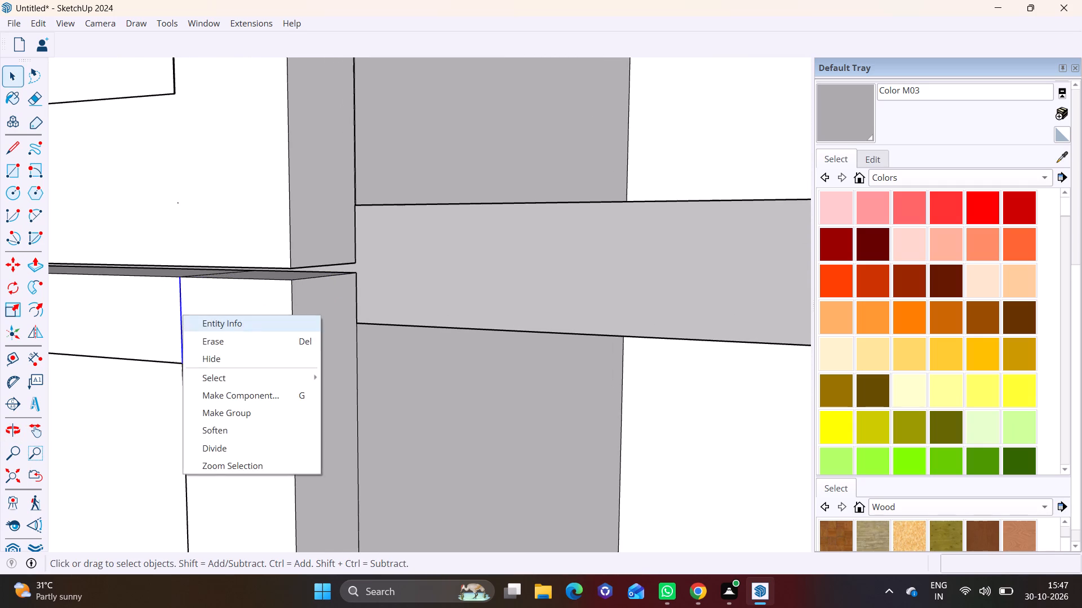
pyautogui.click(201, 339)
# Push/pull the inner face of the ground-floor frame's left leg into line with the frame leg on the floor above.
pyautogui.scroll(-18, 211, 364)
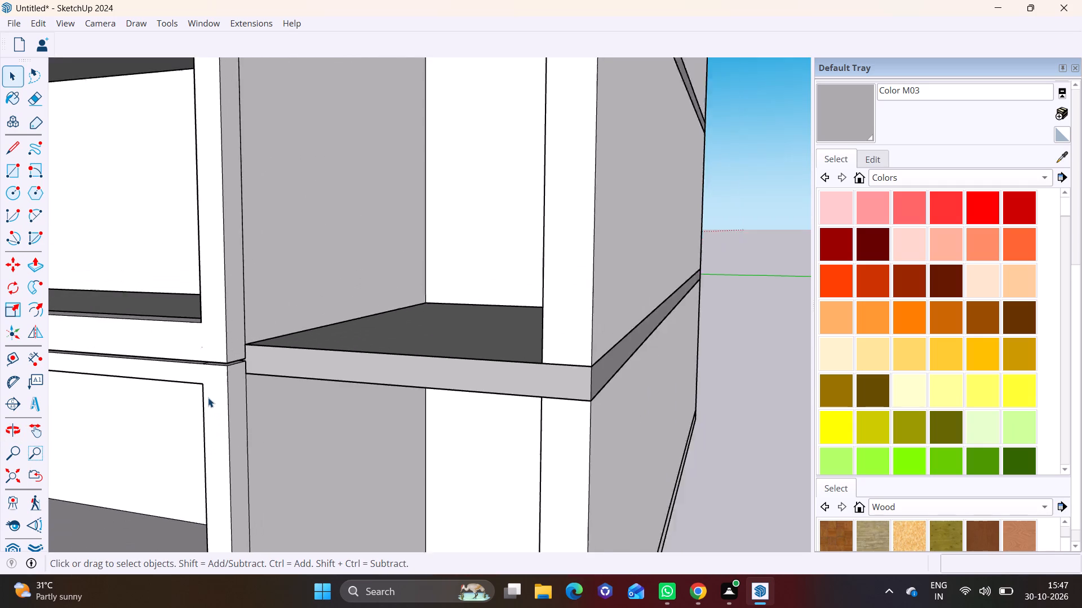
pyautogui.scroll(-1, 208, 397)
pyautogui.moveTo(208, 401); pyautogui.dragTo(556, 263, button='middle')
pyautogui.keyDown('shift'); pyautogui.moveTo(138, 343); pyautogui.dragTo(236, 253, button='middle'); pyautogui.keyUp('shift')
pyautogui.moveTo(511, 391); pyautogui.dragTo(512, 382, button='middle')
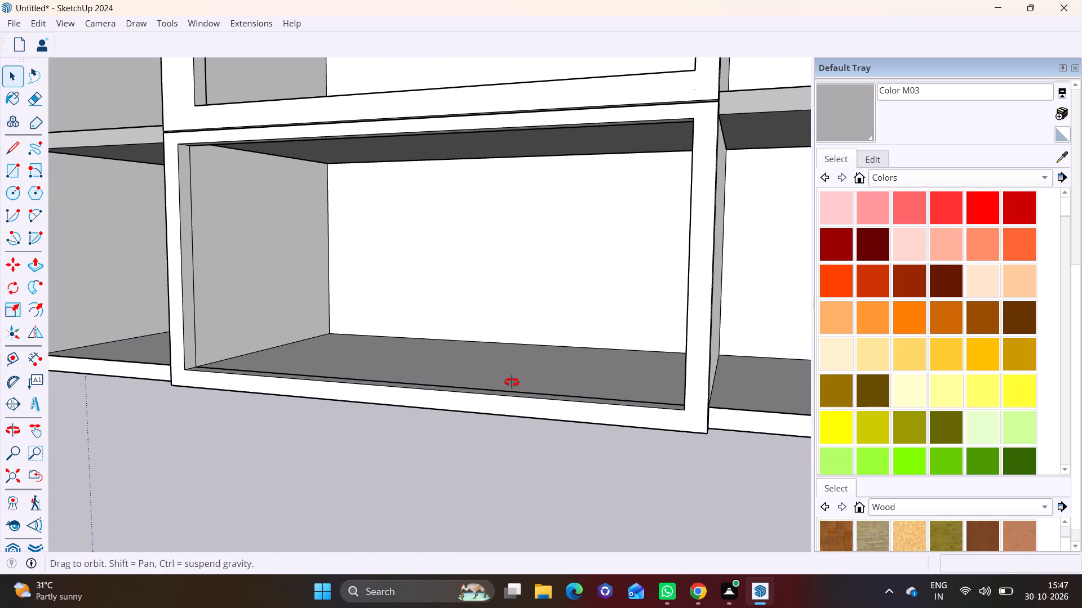
pyautogui.moveTo(512, 382); pyautogui.dragTo(528, 370, button='middle')
pyautogui.scroll(6, 136, 240)
pyautogui.click(207, 261)
pyautogui.click(34, 266)
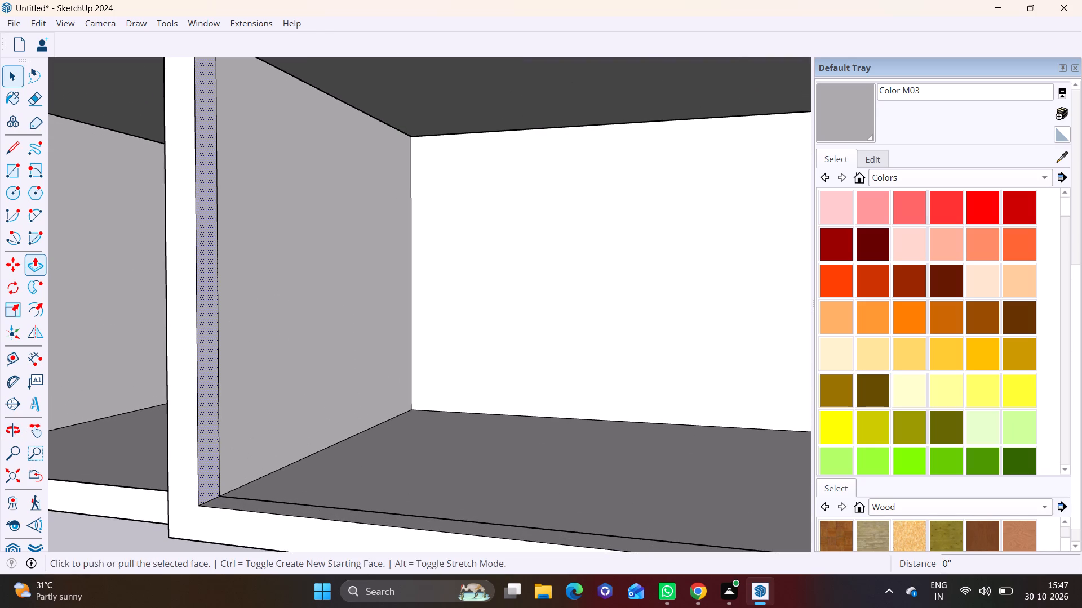
pyautogui.click(214, 211)
pyautogui.scroll(-6, 221, 189)
pyautogui.keyDown('shift'); pyautogui.moveTo(225, 171); pyautogui.dragTo(225, 200, button='middle'); pyautogui.keyUp('shift')
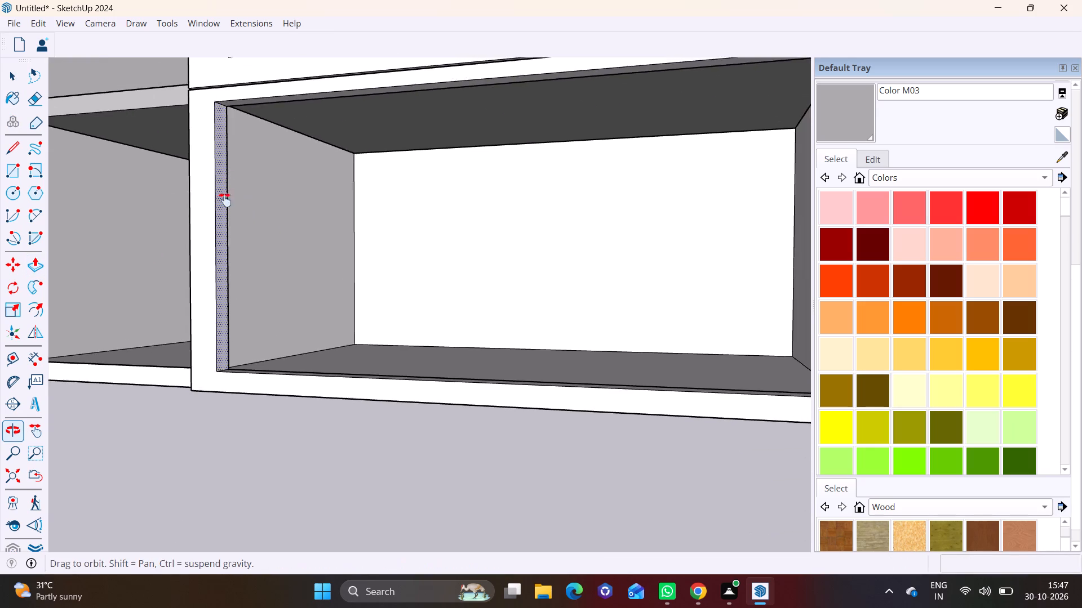
pyautogui.keyDown('shift'); pyautogui.moveTo(225, 200); pyautogui.dragTo(225, 374, button='middle'); pyautogui.keyUp('shift')
pyautogui.click(232, 226)
# Push/pull the inner face of the ground-floor frame's right leg 2 1/16", lining it up with the frame leg on the floor above.
pyautogui.scroll(-2, 241, 299)
pyautogui.keyDown('shift'); pyautogui.moveTo(282, 345); pyautogui.dragTo(0, 222, button='middle'); pyautogui.keyUp('shift')
pyautogui.moveTo(245, 281); pyautogui.dragTo(422, 296, button='middle')
pyautogui.keyDown('shift'); pyautogui.moveTo(465, 210); pyautogui.dragTo(477, 334, button='middle'); pyautogui.keyUp('shift')
pyautogui.keyDown('shift'); pyautogui.scroll(-1, 478, 337); pyautogui.keyUp('shift')
pyautogui.scroll(1, 478, 339)
pyautogui.moveTo(478, 339); pyautogui.dragTo(493, 340, button='middle')
pyautogui.moveTo(499, 347); pyautogui.dragTo(548, 353, button='middle')
pyautogui.scroll(3, 552, 354)
pyautogui.press('space')
pyautogui.click(507, 345)
pyautogui.click(37, 263)
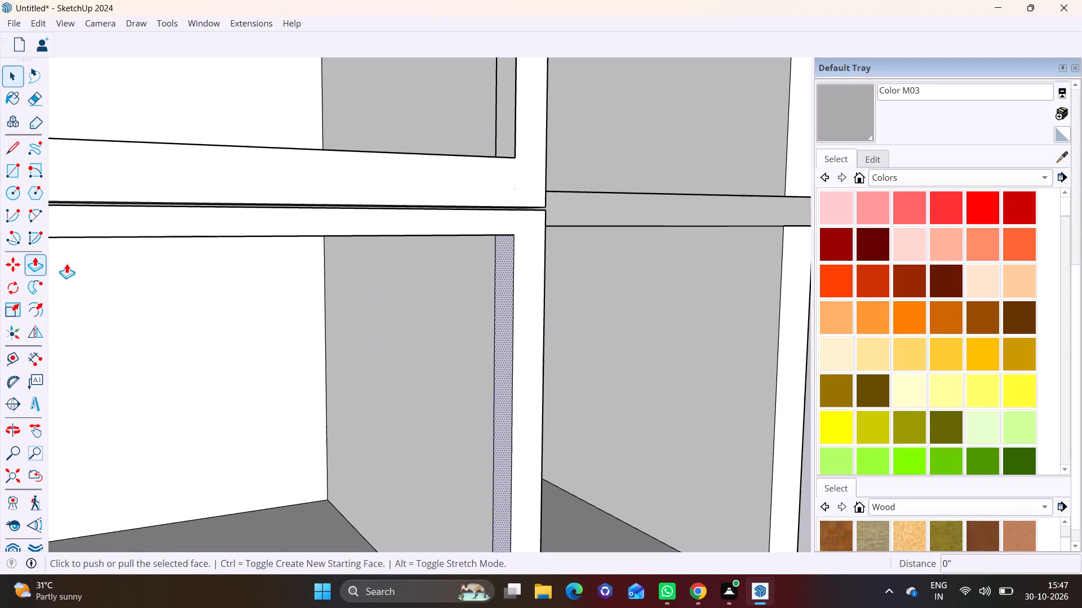
pyautogui.click(504, 301)
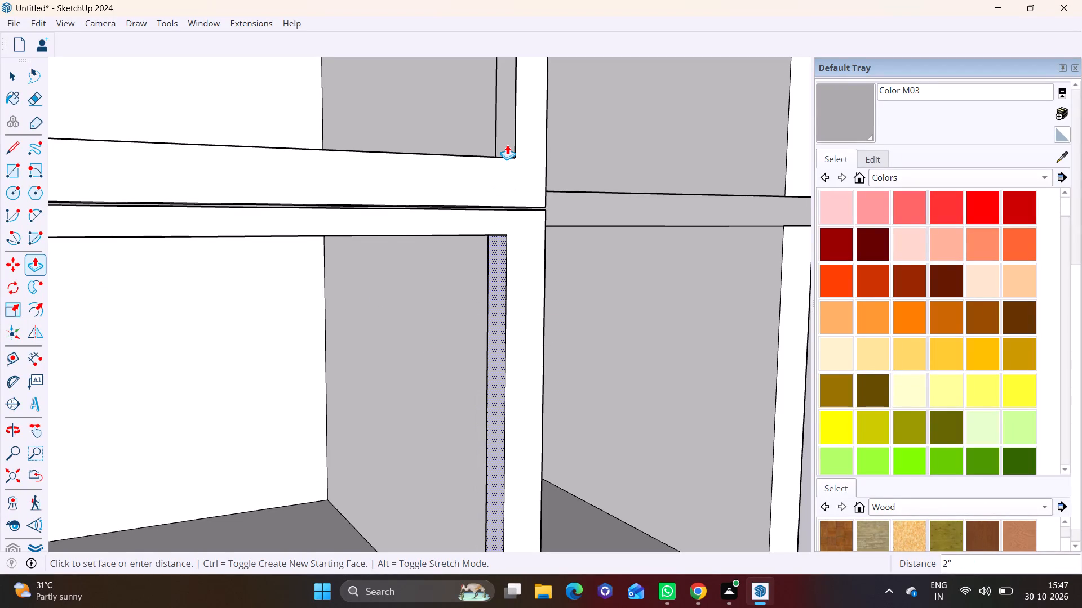
pyautogui.click(507, 145)
pyautogui.scroll(-3, 513, 204)
pyautogui.scroll(-3, 513, 259)
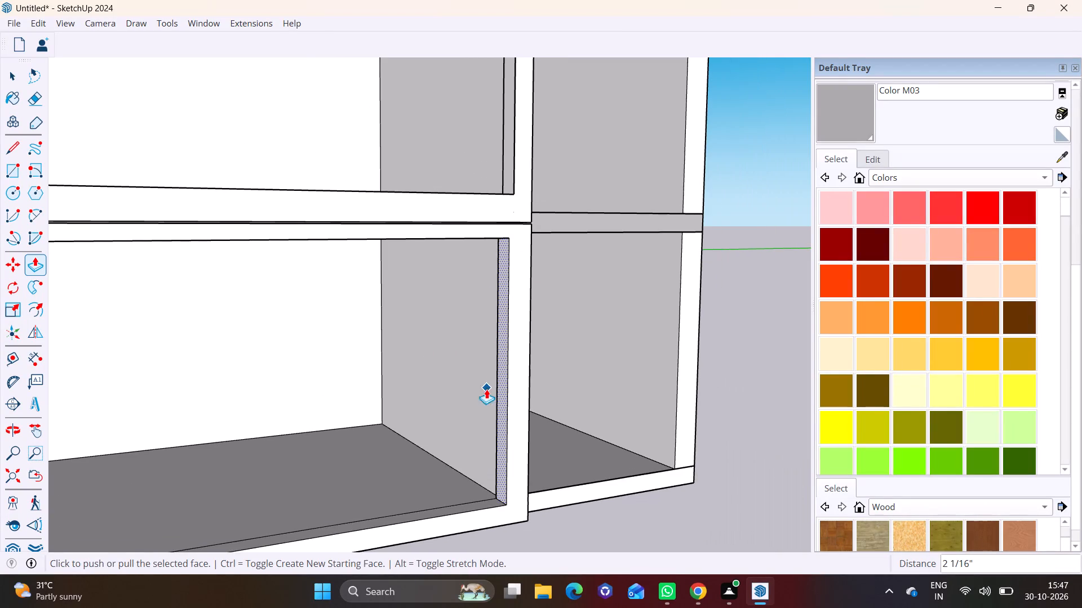
# Push/pull the underside of the ground-floor frame's top beam down 11 1/8" to thicken the beam.
pyautogui.keyDown('shift'); pyautogui.moveTo(371, 433); pyautogui.dragTo(459, 345, button='middle'); pyautogui.keyUp('shift')
pyautogui.keyDown('shift'); pyautogui.moveTo(495, 300); pyautogui.dragTo(504, 481, button='middle'); pyautogui.keyUp('shift')
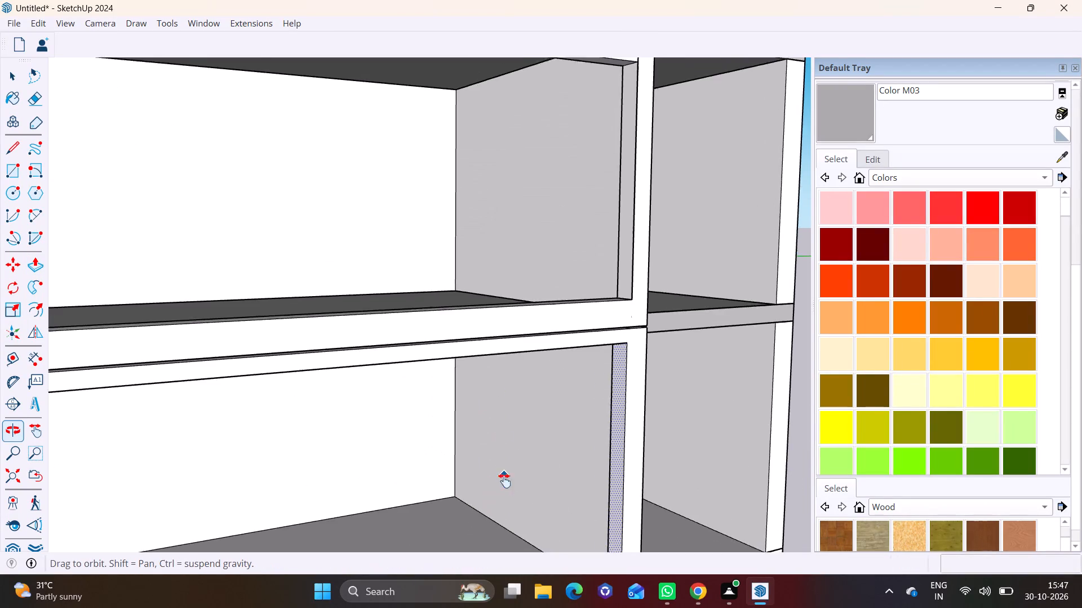
pyautogui.keyDown('shift'); pyautogui.moveTo(504, 481); pyautogui.dragTo(504, 482, button='middle'); pyautogui.keyUp('shift')
pyautogui.moveTo(446, 432); pyautogui.dragTo(415, 253, button='middle')
pyautogui.scroll(4, 475, 98)
pyautogui.moveTo(476, 172); pyautogui.dragTo(479, 194, button='middle')
pyautogui.press('space')
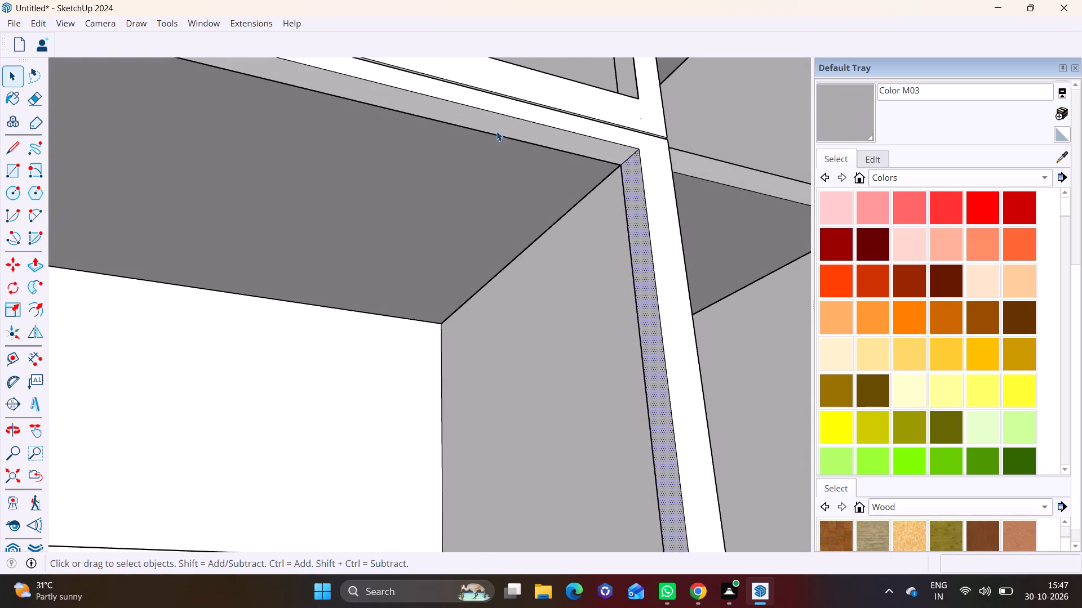
pyautogui.click(503, 120)
pyautogui.click(41, 258)
pyautogui.click(375, 96)
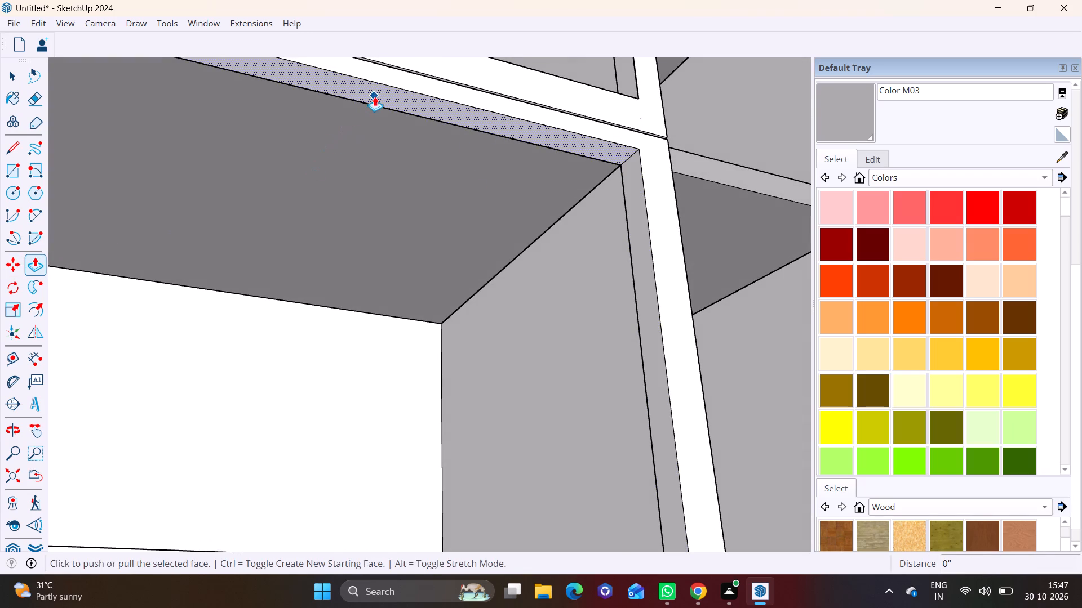
pyautogui.click(372, 131)
# Push/pull the top face of the ground-floor frame's bottom beam upward to thicken the beam.
pyautogui.scroll(-3, 413, 292)
pyautogui.moveTo(400, 355); pyautogui.dragTo(347, 488, button='middle')
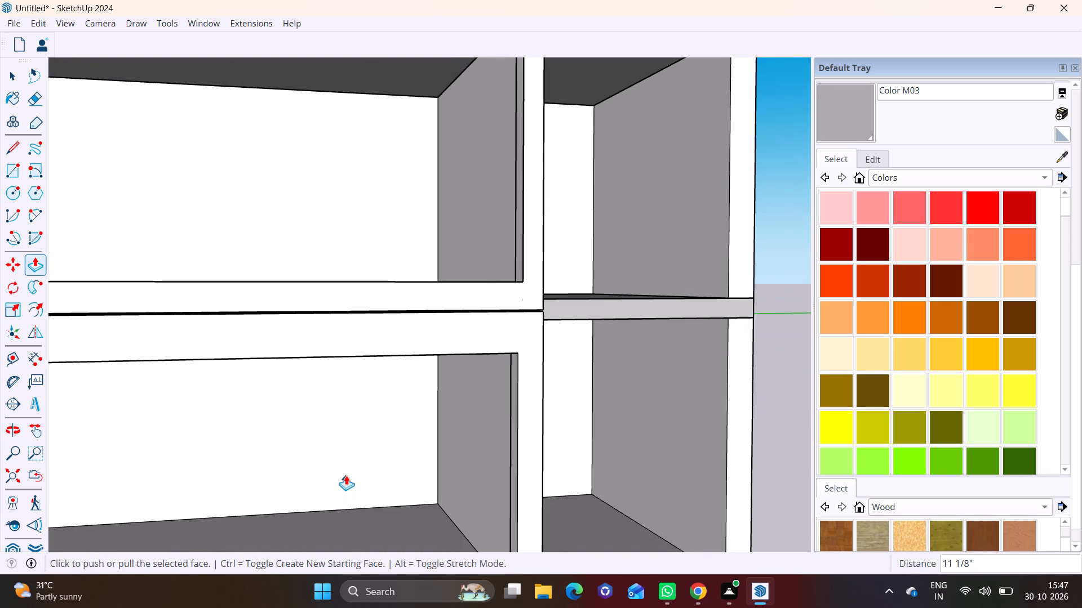
pyautogui.keyDown('shift'); pyautogui.middleClick(494, 276); pyautogui.keyUp('shift')
pyautogui.scroll(-2, 370, 390)
pyautogui.keyDown('shift'); pyautogui.moveTo(367, 382); pyautogui.dragTo(417, 255, button='middle'); pyautogui.keyUp('shift')
pyautogui.moveTo(409, 341); pyautogui.dragTo(250, 418, button='middle')
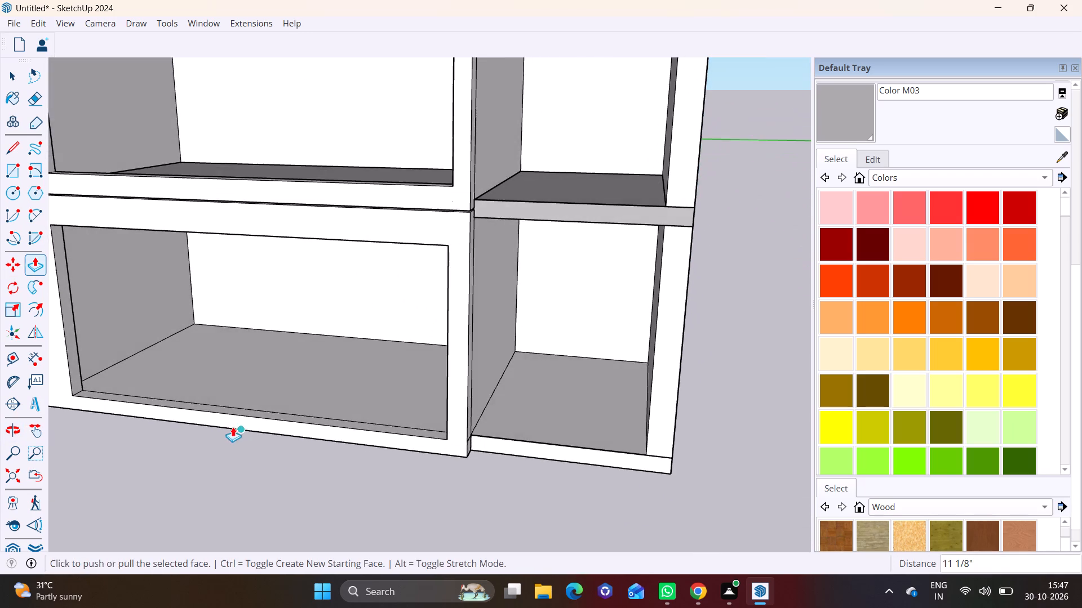
pyautogui.scroll(4, 259, 422)
pyautogui.press('space')
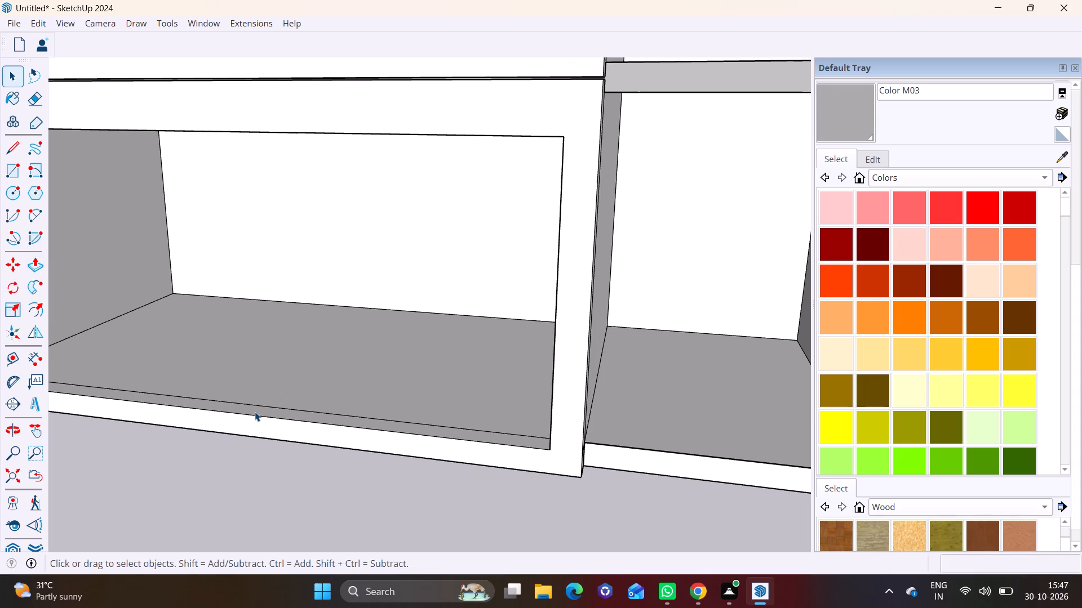
pyautogui.click(253, 412)
pyautogui.click(37, 265)
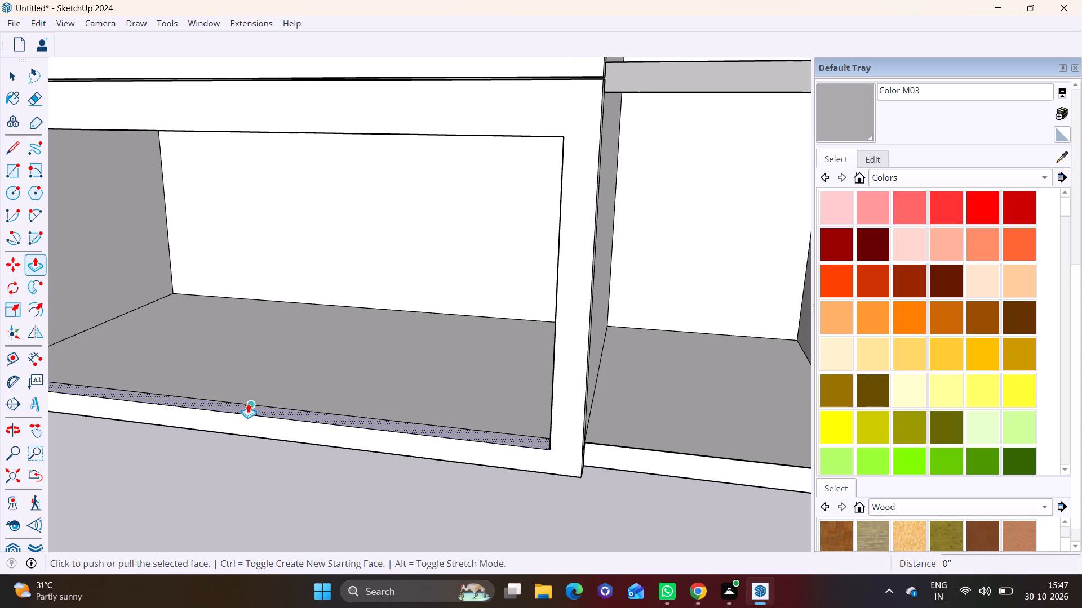
pyautogui.click(248, 403)
pyautogui.click(243, 383)
pyautogui.press('space')
pyautogui.click(215, 439)
pyautogui.scroll(-2, 215, 439)
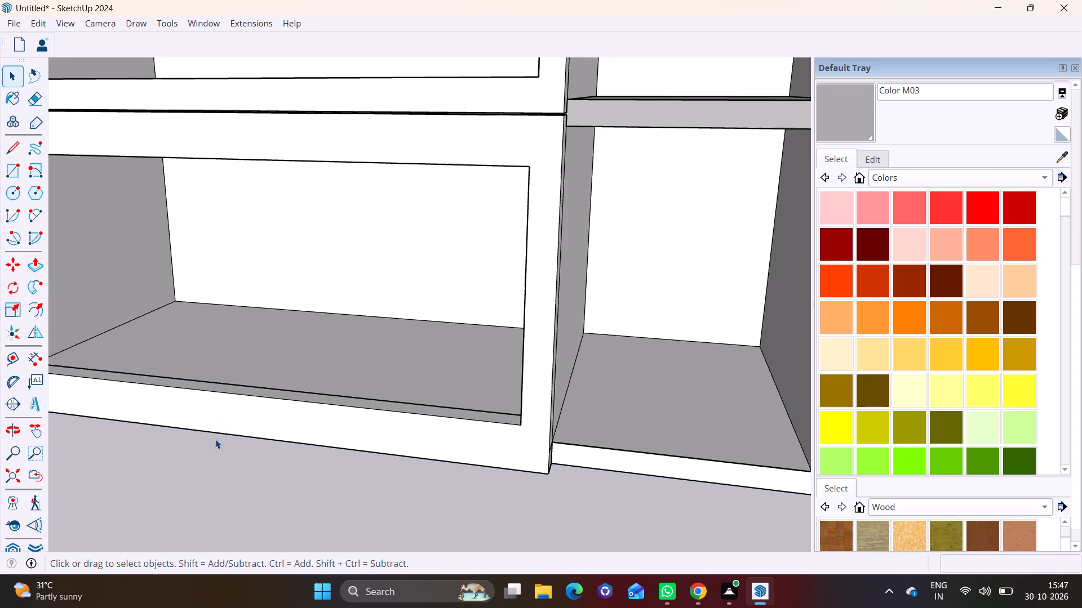
# Examine the projecting frames across all five floors of the facade, then the top-floor bay between the two frame columns.
pyautogui.moveTo(274, 391); pyautogui.dragTo(383, 344, button='middle')
pyautogui.scroll(-7, 374, 361)
pyautogui.keyDown('shift'); pyautogui.moveTo(369, 393); pyautogui.dragTo(666, 498, button='middle'); pyautogui.keyUp('shift')
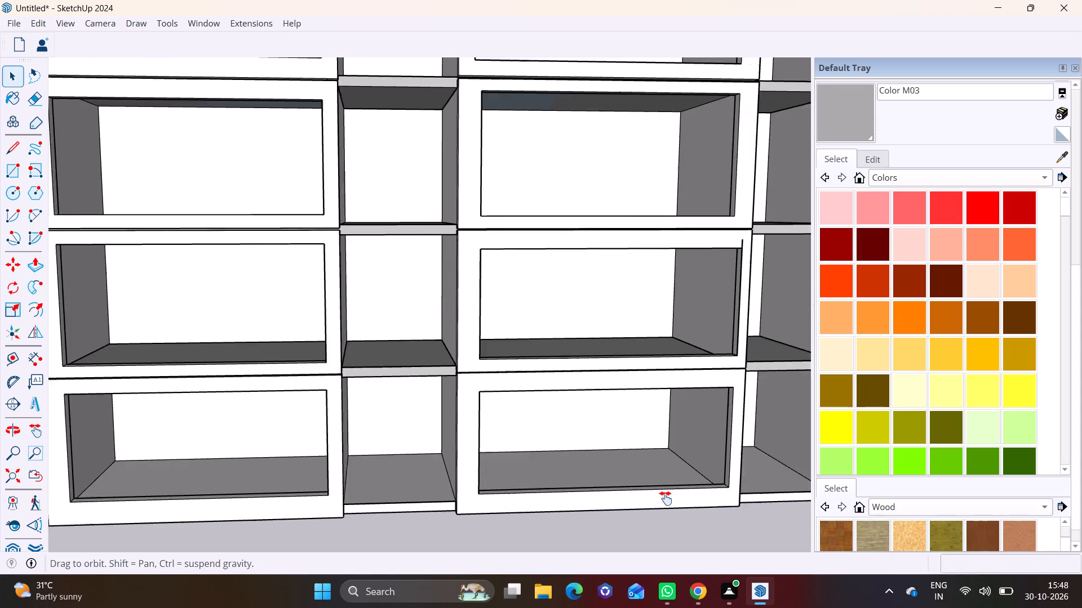
pyautogui.keyDown('shift'); pyautogui.moveTo(666, 498); pyautogui.dragTo(672, 499, button='middle'); pyautogui.keyUp('shift')
pyautogui.scroll(-6, 642, 482)
pyautogui.keyDown('shift'); pyautogui.moveTo(680, 433); pyautogui.dragTo(602, 405, button='middle'); pyautogui.keyUp('shift')
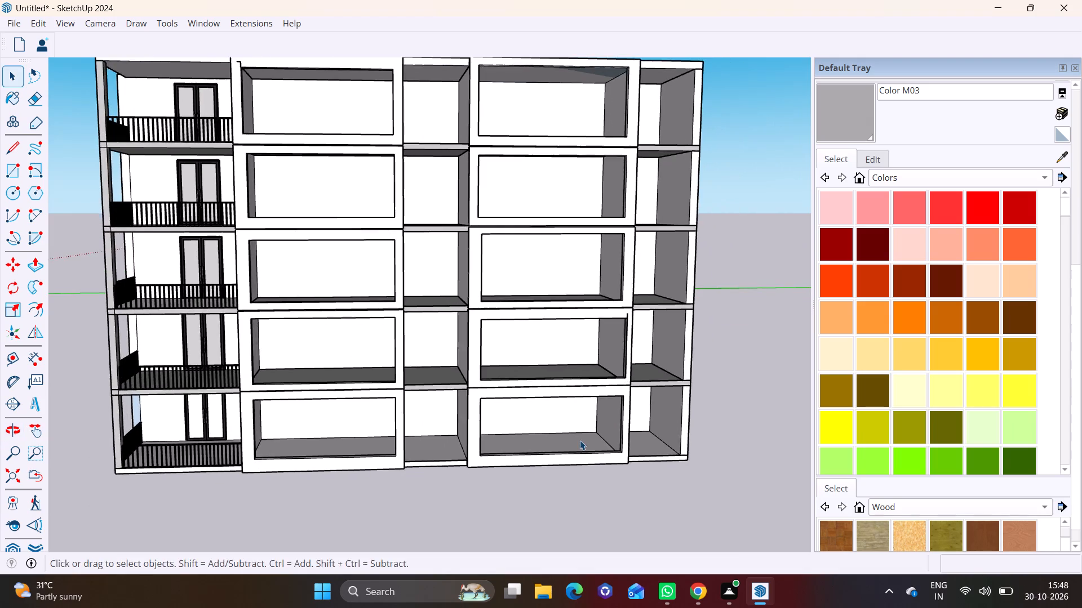
pyautogui.moveTo(580, 440); pyautogui.dragTo(761, 395, button='middle')
pyautogui.scroll(-6, 517, 402)
pyautogui.moveTo(513, 409); pyautogui.dragTo(500, 410, button='middle')
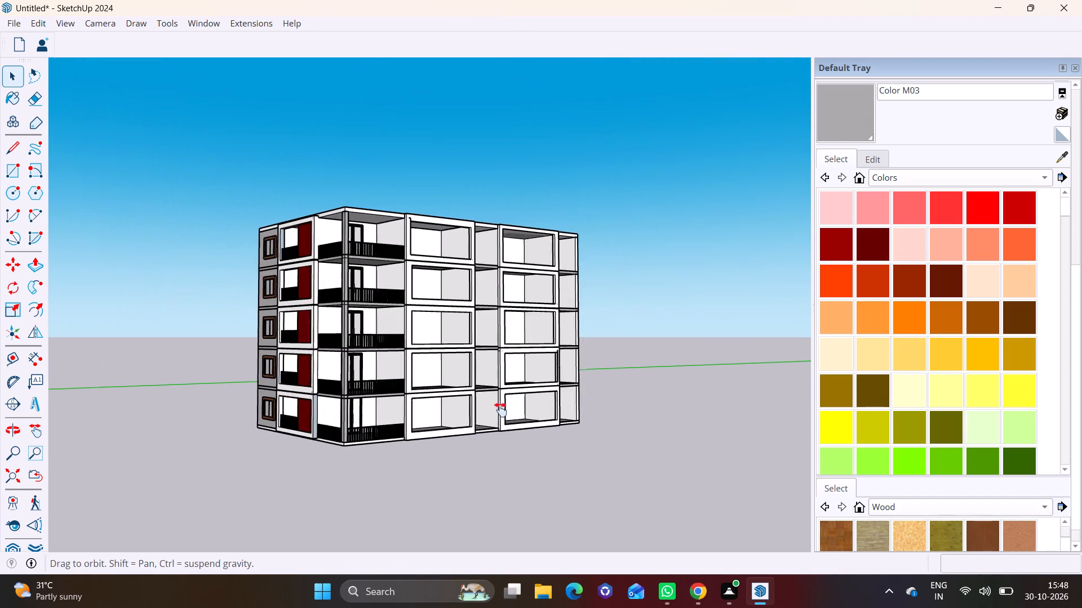
pyautogui.moveTo(500, 410); pyautogui.dragTo(453, 449, button='middle')
pyautogui.scroll(4, 484, 405)
pyautogui.moveTo(450, 400); pyautogui.dragTo(314, 411, button='middle')
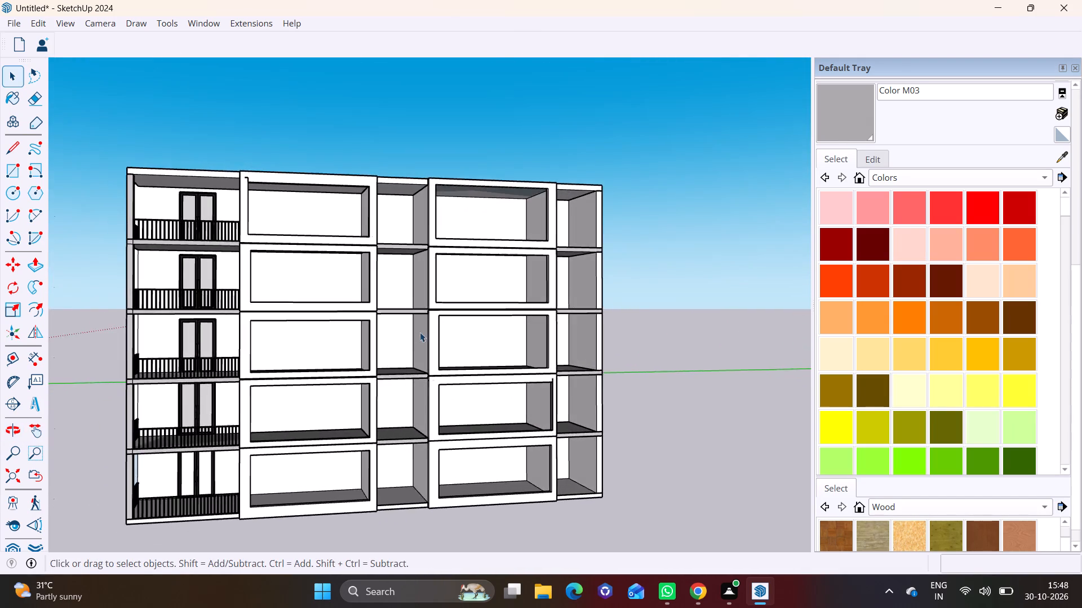
pyautogui.scroll(6, 434, 322)
pyautogui.moveTo(432, 305); pyautogui.dragTo(280, 342, button='middle')
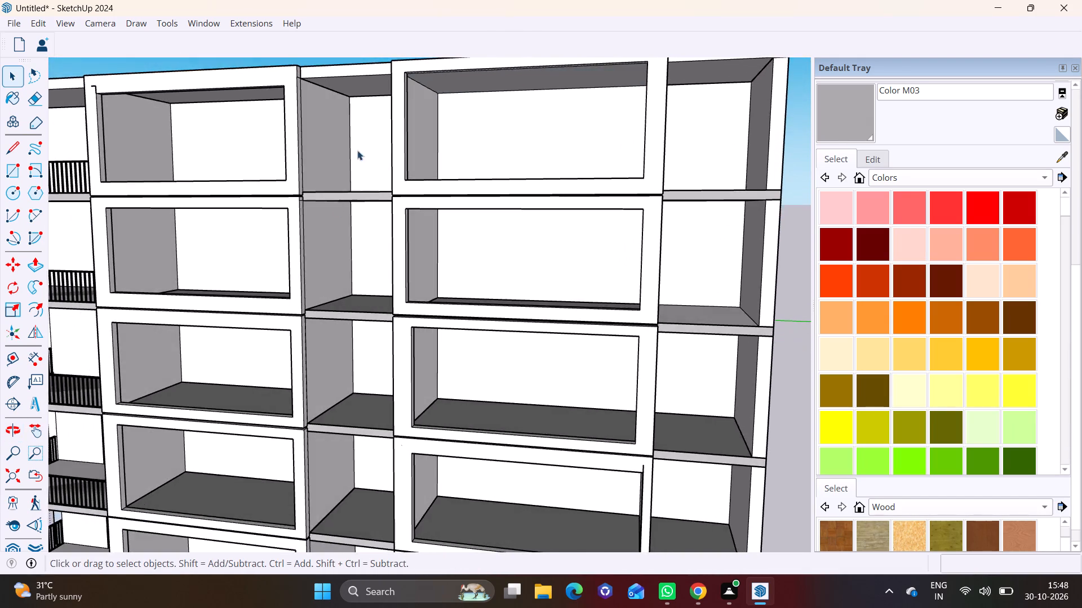
pyautogui.scroll(3, 358, 137)
pyautogui.keyDown('shift'); pyautogui.moveTo(357, 160); pyautogui.dragTo(344, 301, button='middle'); pyautogui.keyUp('shift')
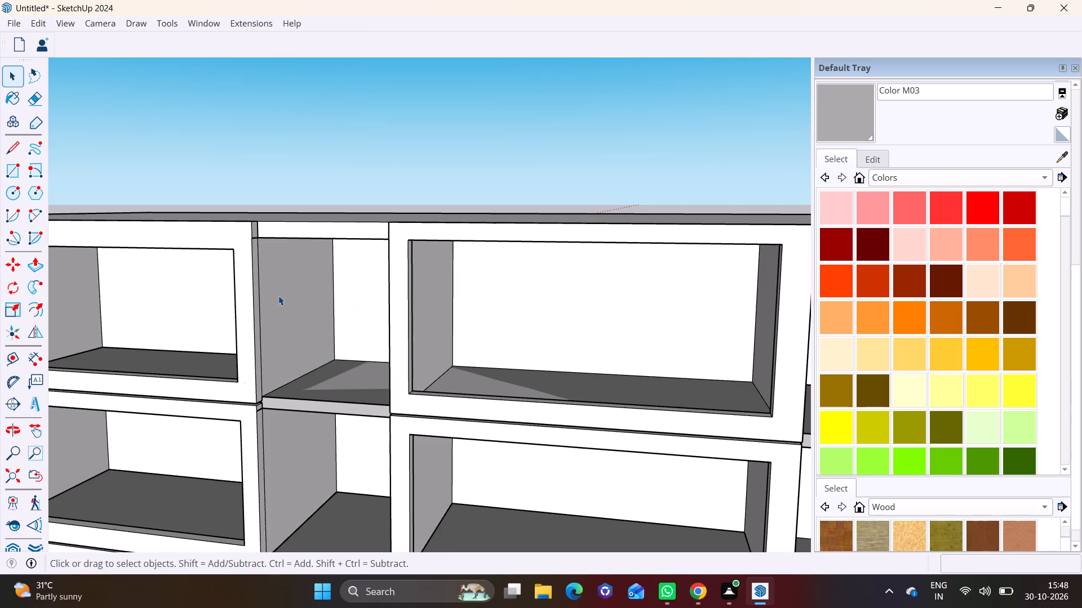
pyautogui.moveTo(278, 296); pyautogui.dragTo(336, 285, button='middle')
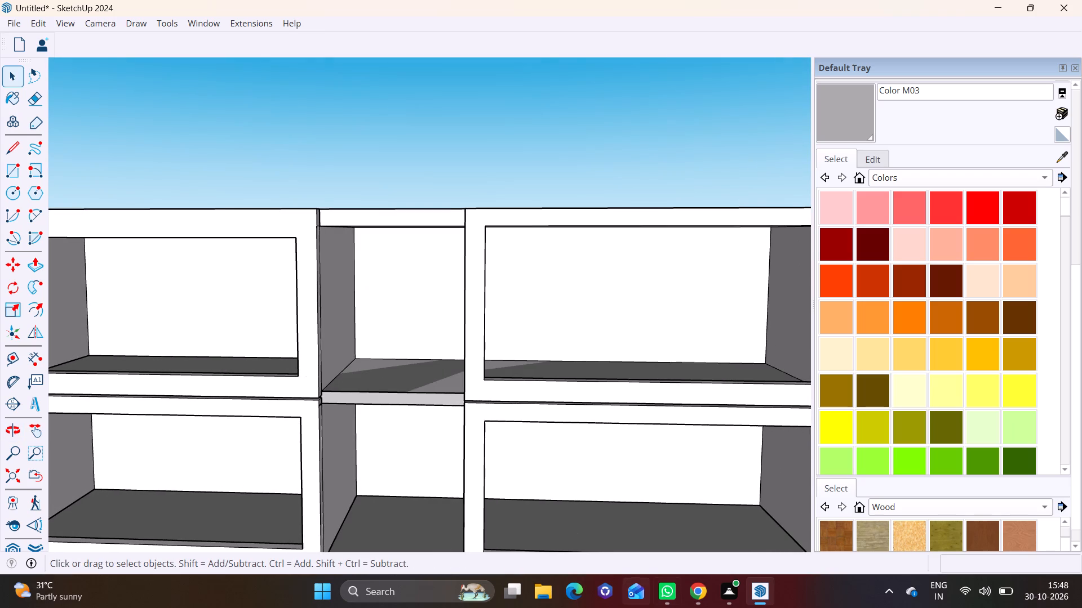
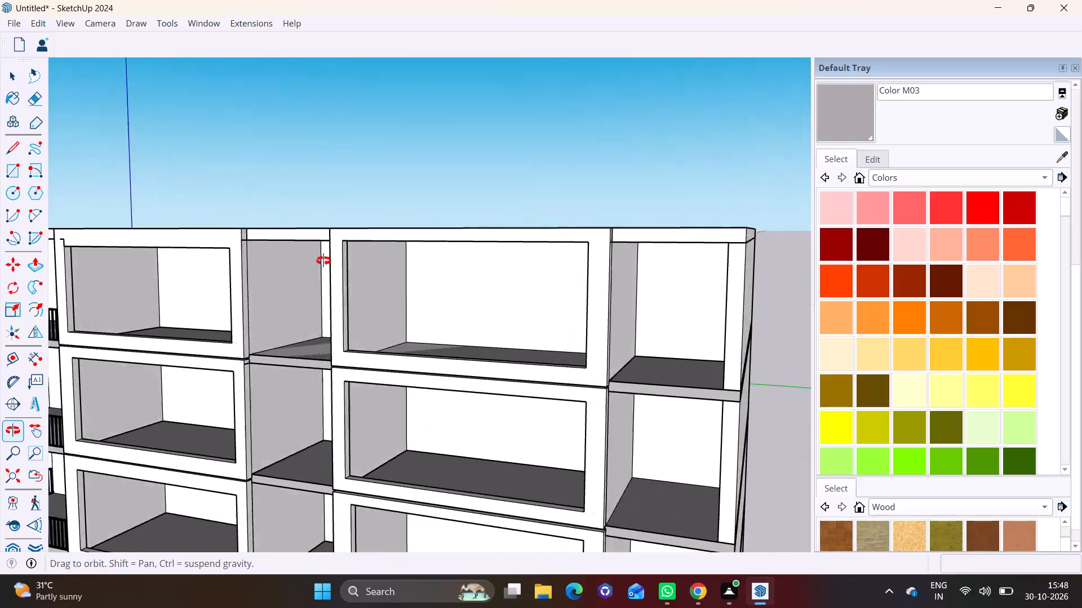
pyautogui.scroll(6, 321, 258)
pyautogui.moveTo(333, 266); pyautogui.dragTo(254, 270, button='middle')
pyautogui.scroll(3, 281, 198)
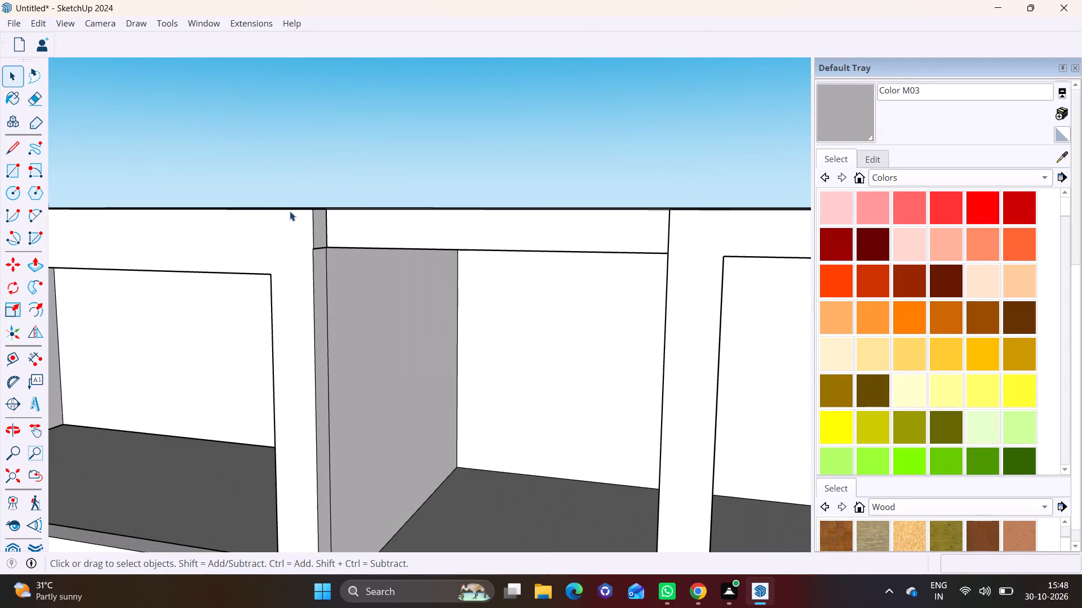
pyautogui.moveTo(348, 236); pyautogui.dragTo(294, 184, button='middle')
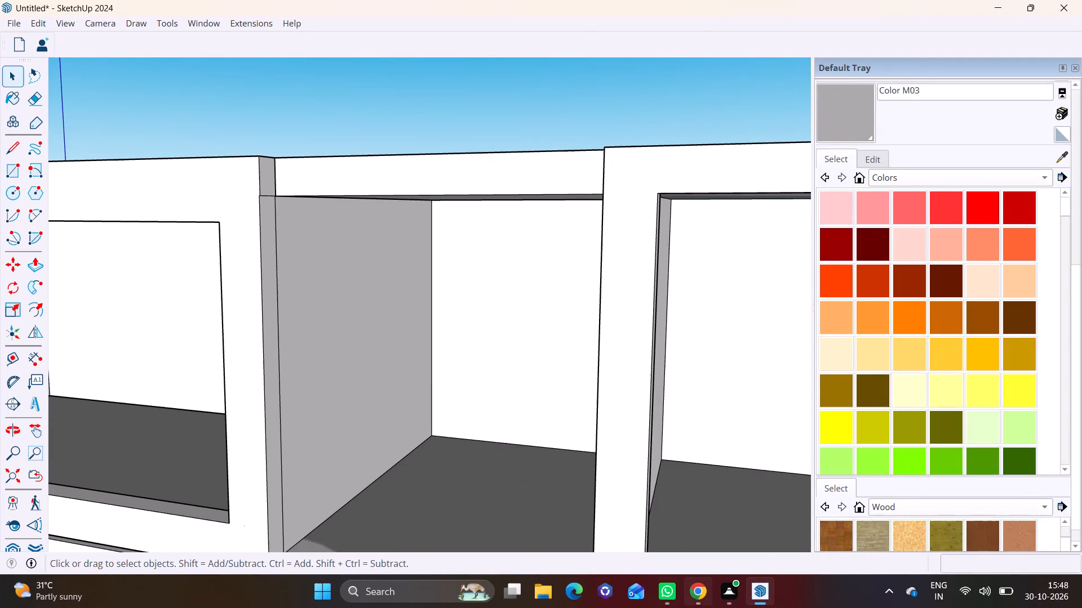
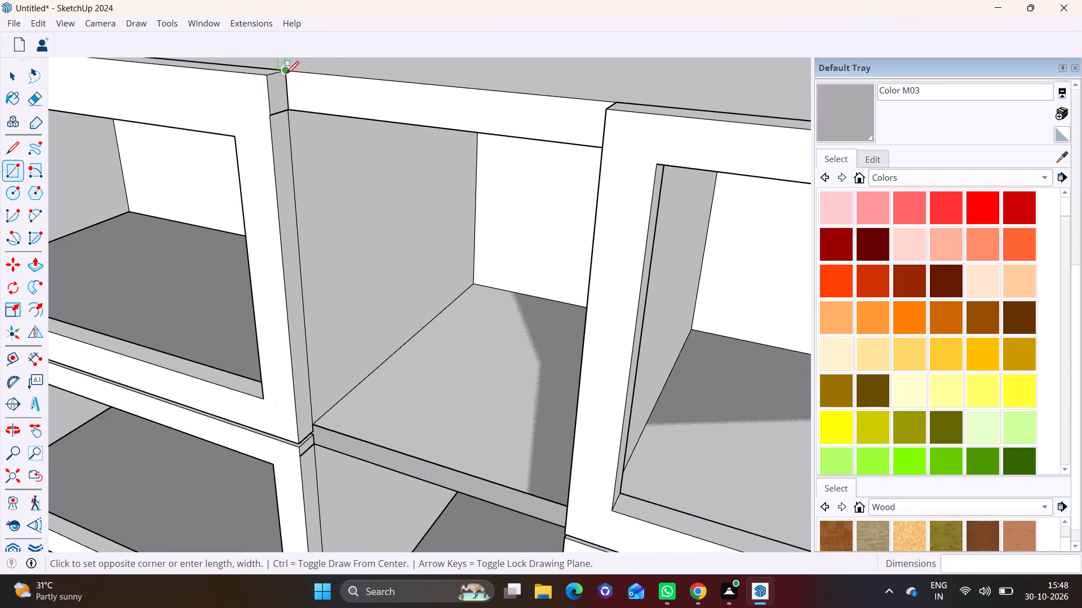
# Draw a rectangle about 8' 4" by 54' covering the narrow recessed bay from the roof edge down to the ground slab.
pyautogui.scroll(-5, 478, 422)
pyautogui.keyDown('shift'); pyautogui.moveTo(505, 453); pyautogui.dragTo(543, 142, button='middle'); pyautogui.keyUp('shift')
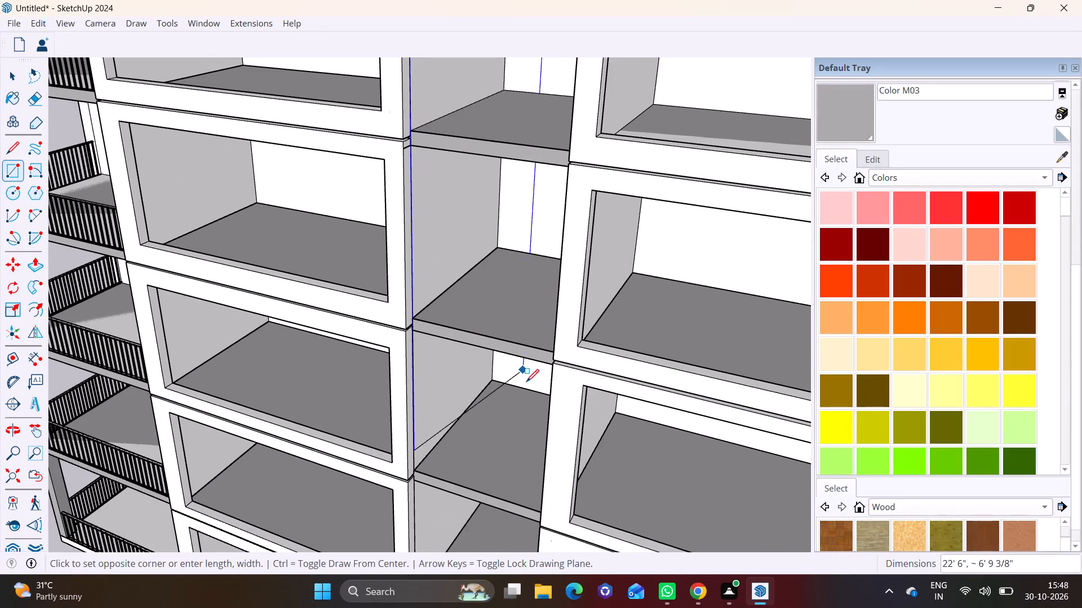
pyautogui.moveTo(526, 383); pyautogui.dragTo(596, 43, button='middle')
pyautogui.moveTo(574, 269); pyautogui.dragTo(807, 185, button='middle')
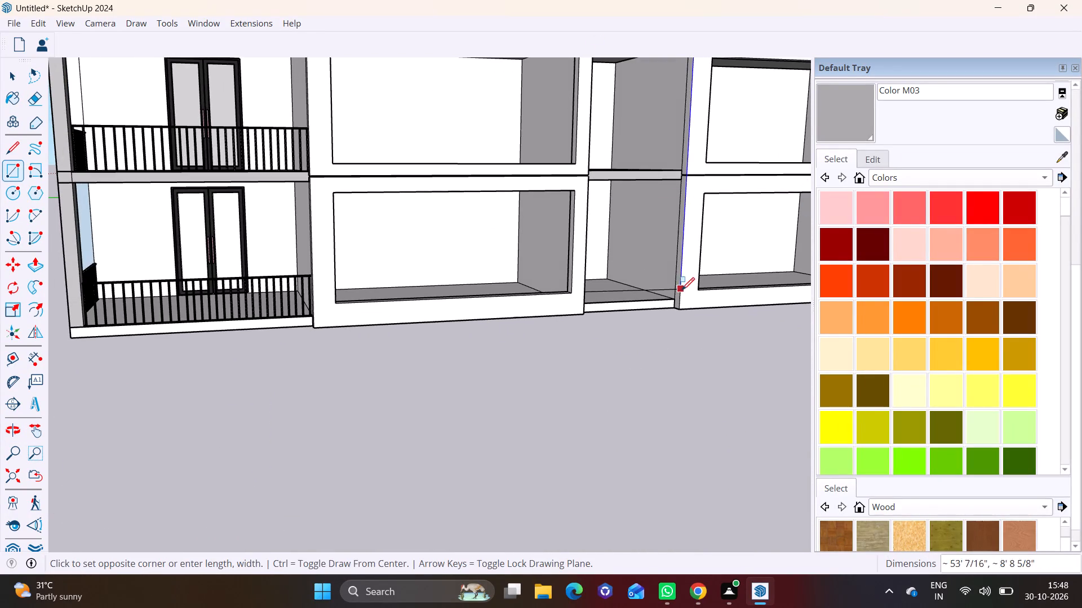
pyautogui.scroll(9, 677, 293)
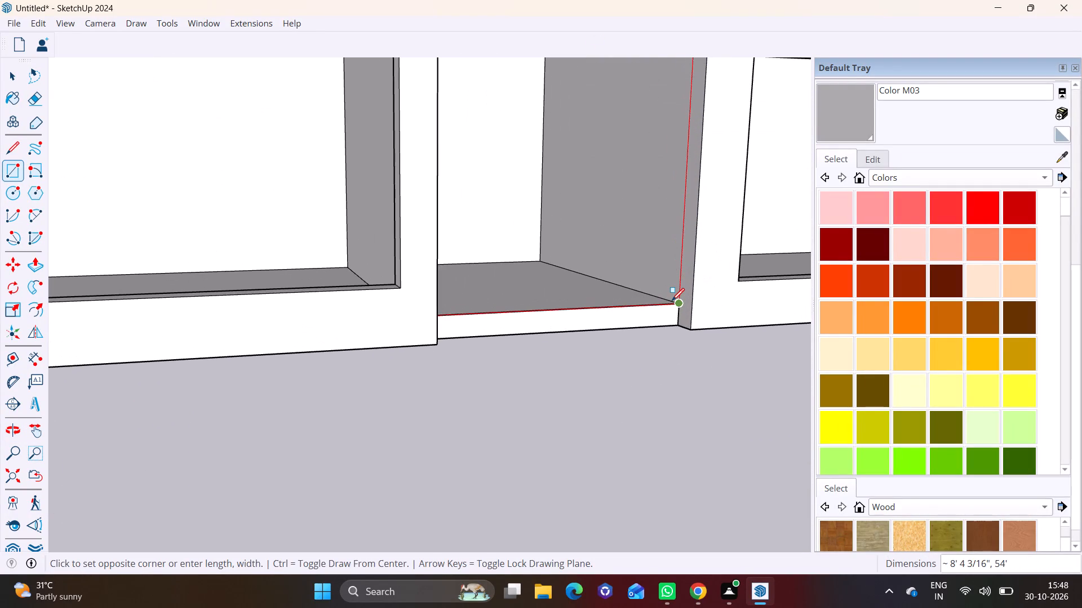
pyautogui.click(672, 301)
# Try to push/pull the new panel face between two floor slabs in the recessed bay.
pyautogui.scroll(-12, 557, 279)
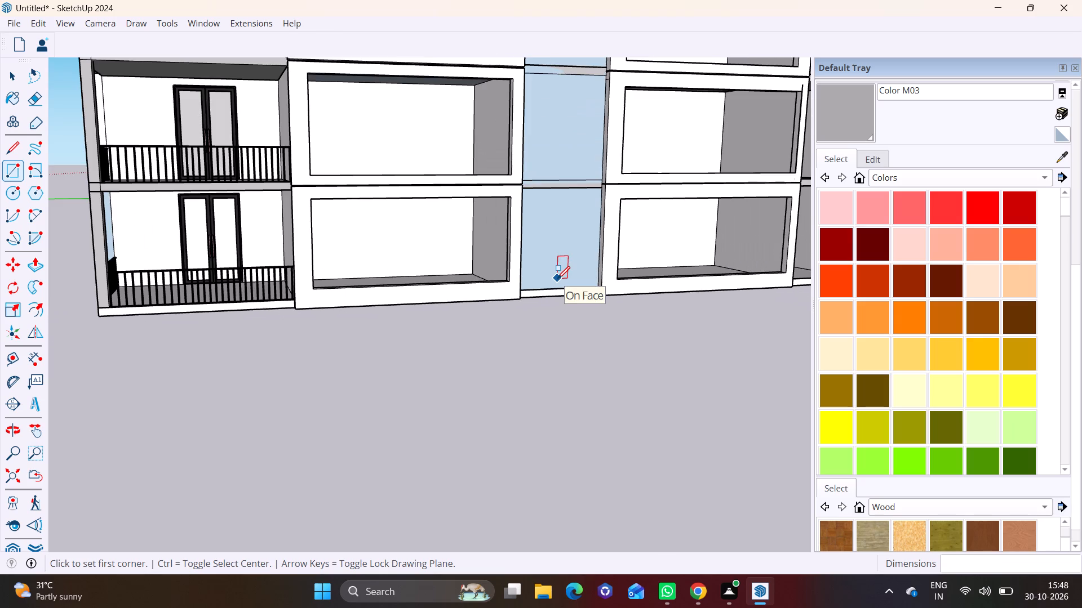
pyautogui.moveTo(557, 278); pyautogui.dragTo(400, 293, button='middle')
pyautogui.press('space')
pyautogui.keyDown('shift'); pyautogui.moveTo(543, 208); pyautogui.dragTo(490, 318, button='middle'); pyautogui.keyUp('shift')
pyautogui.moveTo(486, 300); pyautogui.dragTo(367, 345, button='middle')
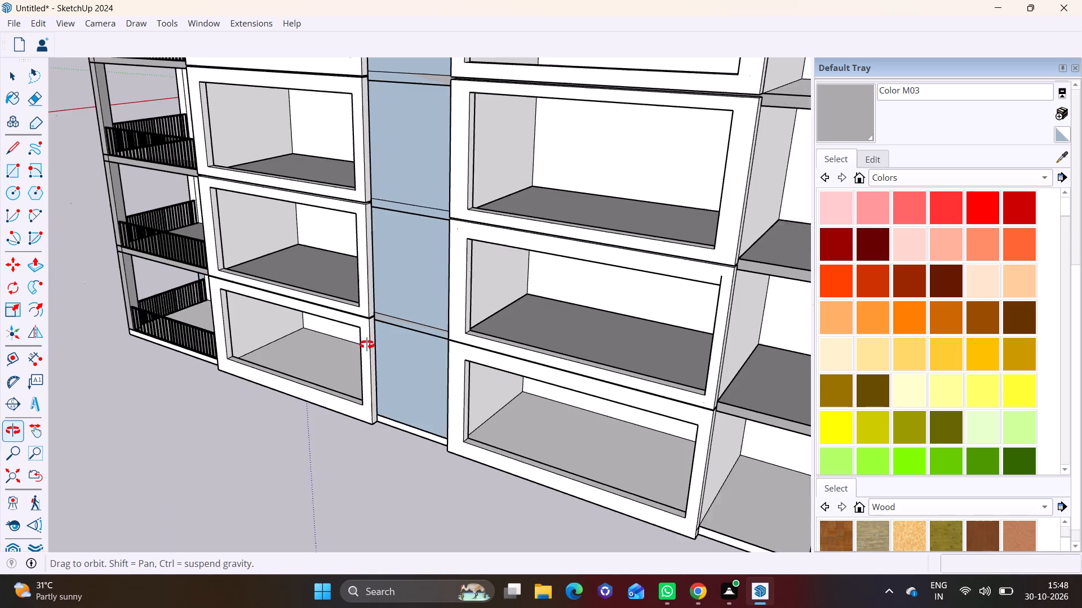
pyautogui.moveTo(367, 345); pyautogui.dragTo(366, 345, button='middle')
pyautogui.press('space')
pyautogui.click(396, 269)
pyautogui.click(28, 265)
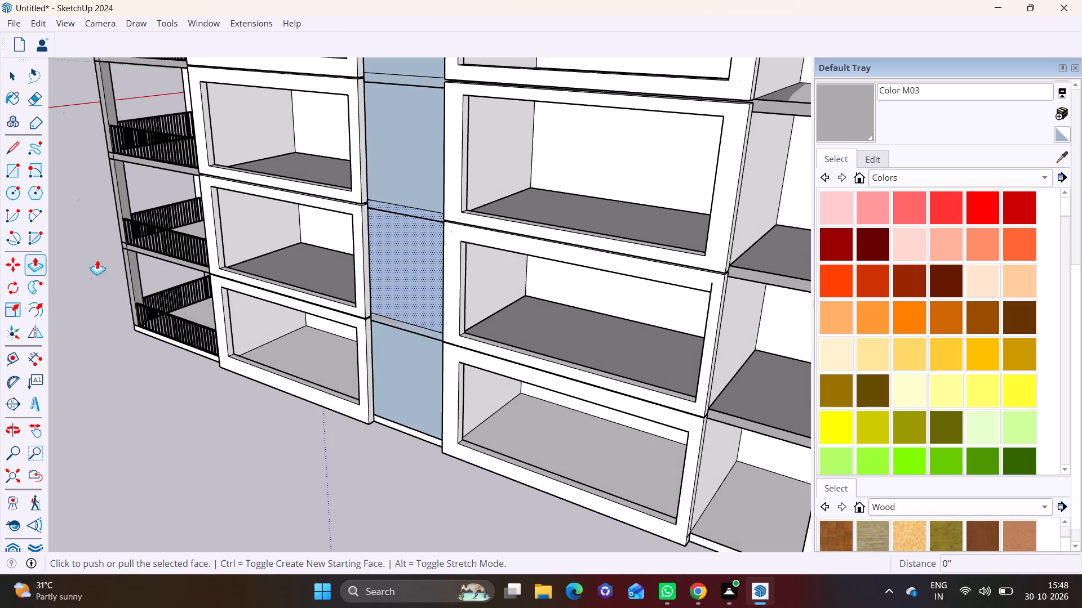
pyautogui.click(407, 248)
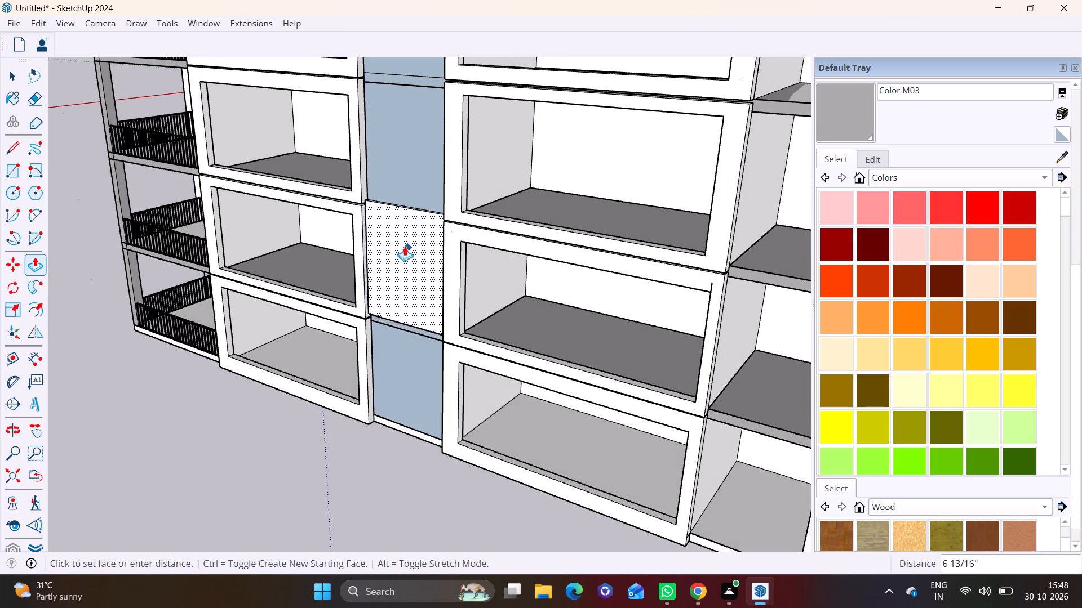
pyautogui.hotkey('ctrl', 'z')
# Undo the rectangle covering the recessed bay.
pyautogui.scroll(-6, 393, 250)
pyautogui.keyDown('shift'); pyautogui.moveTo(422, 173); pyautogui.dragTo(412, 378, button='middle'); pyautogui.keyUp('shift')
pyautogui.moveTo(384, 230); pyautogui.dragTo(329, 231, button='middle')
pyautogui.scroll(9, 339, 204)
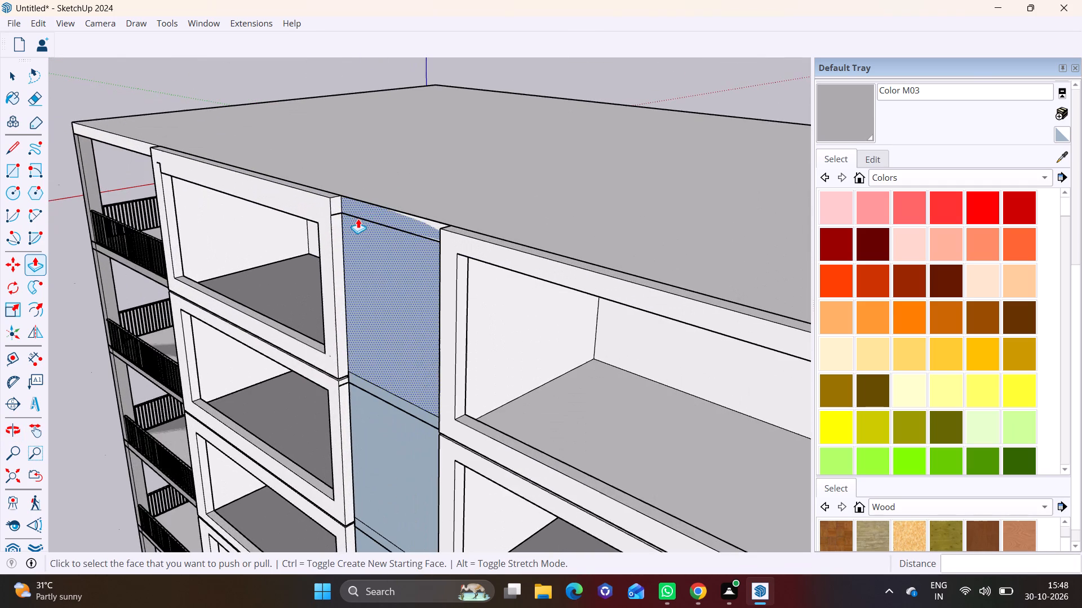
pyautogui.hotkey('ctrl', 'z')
# Draw a line from the recess's corner back onto the roof, continuing about 8' 11" parallel to the front edge.
pyautogui.moveTo(383, 212); pyautogui.dragTo(342, 257, button='middle')
pyautogui.scroll(2, 337, 242)
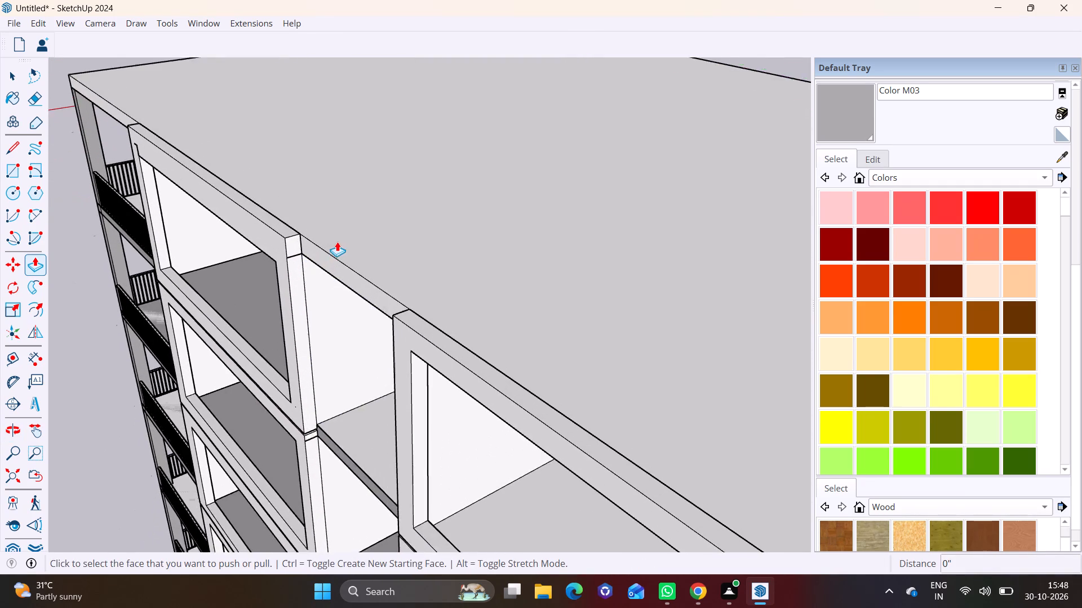
pyautogui.scroll(2, 337, 242)
pyautogui.press('space')
pyautogui.click(8, 144)
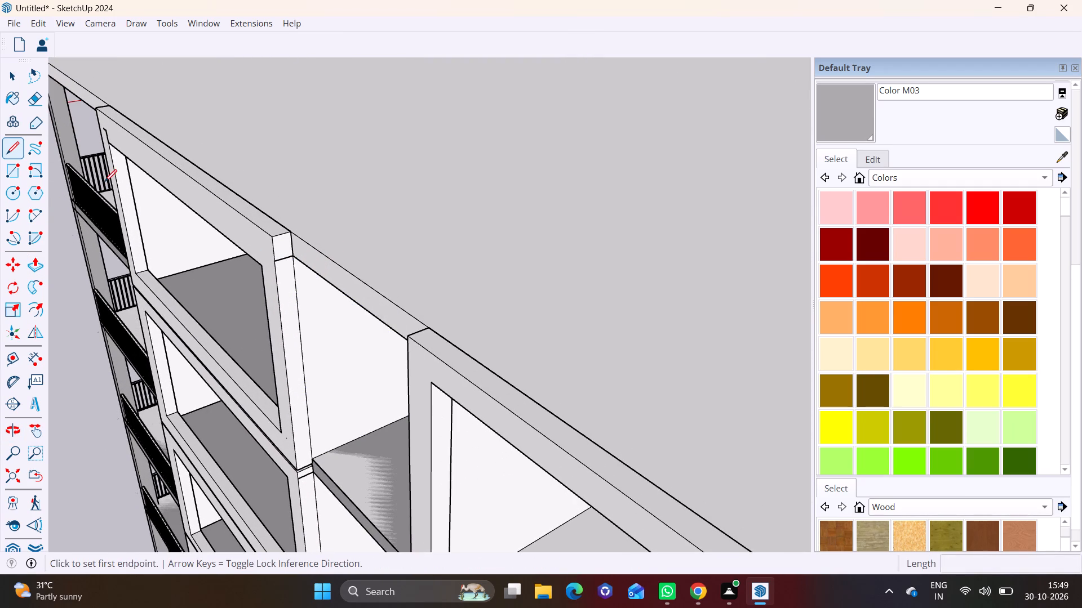
pyautogui.click(294, 231)
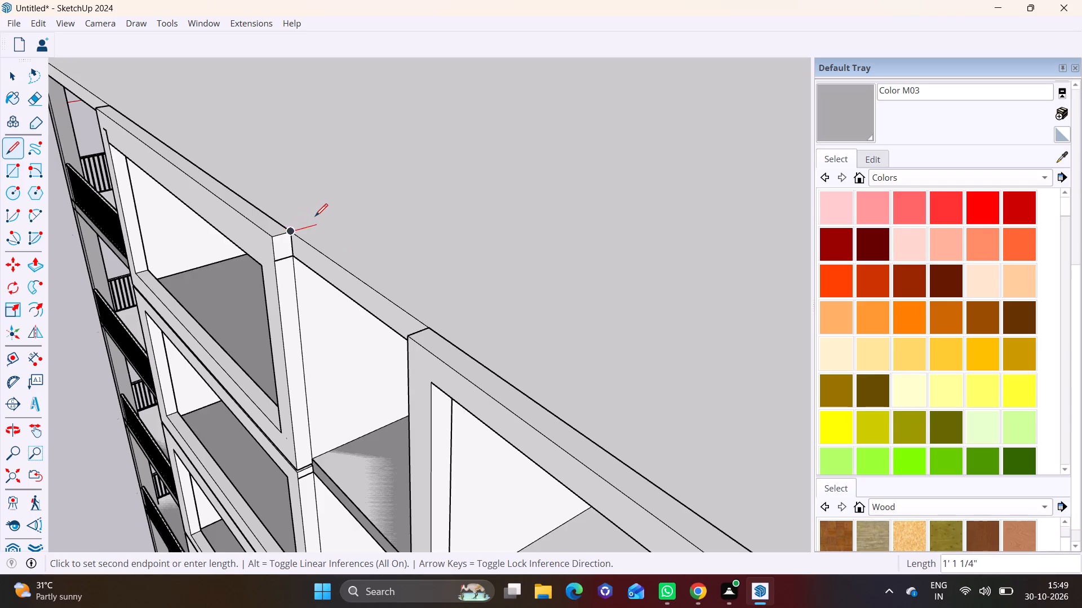
pyautogui.click(336, 218)
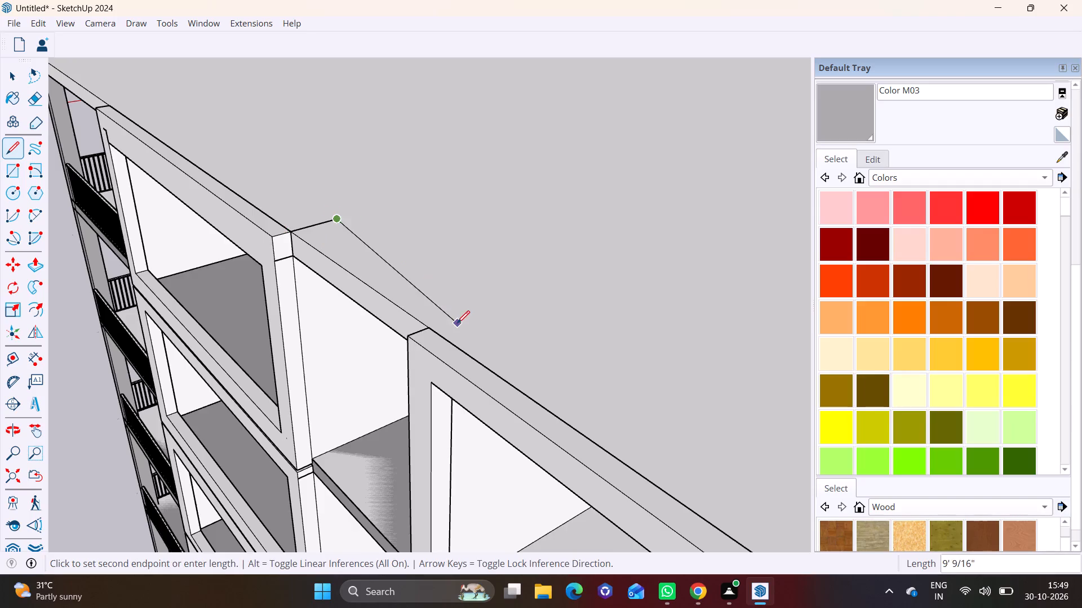
pyautogui.click(487, 321)
pyautogui.press('space')
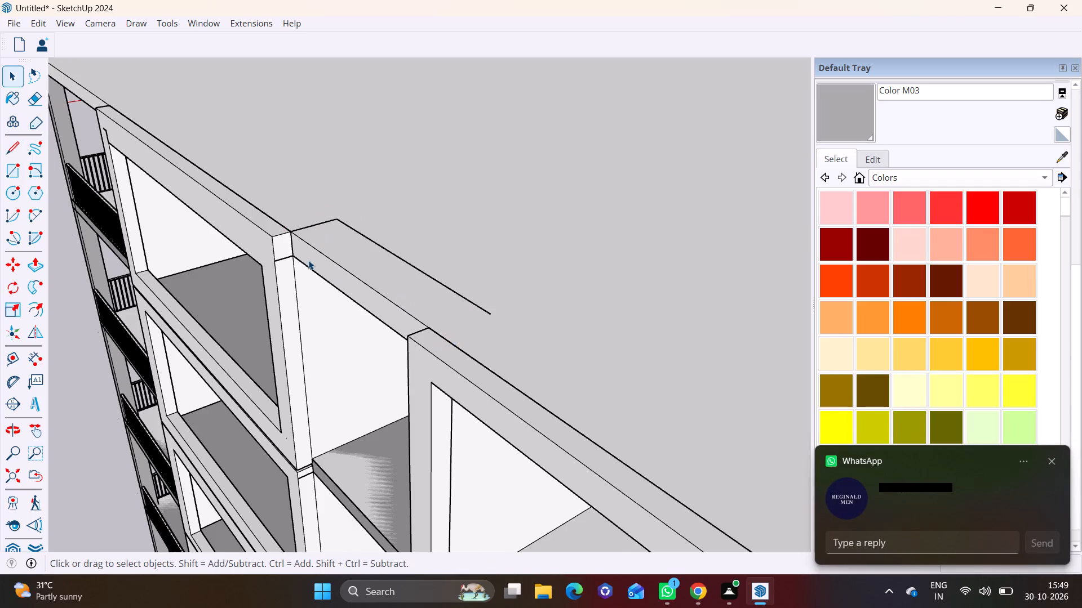
# Connect the recess's other front corner to the parallel roof line and erase the overshooting end.
pyautogui.click(12, 145)
pyautogui.scroll(4, 451, 270)
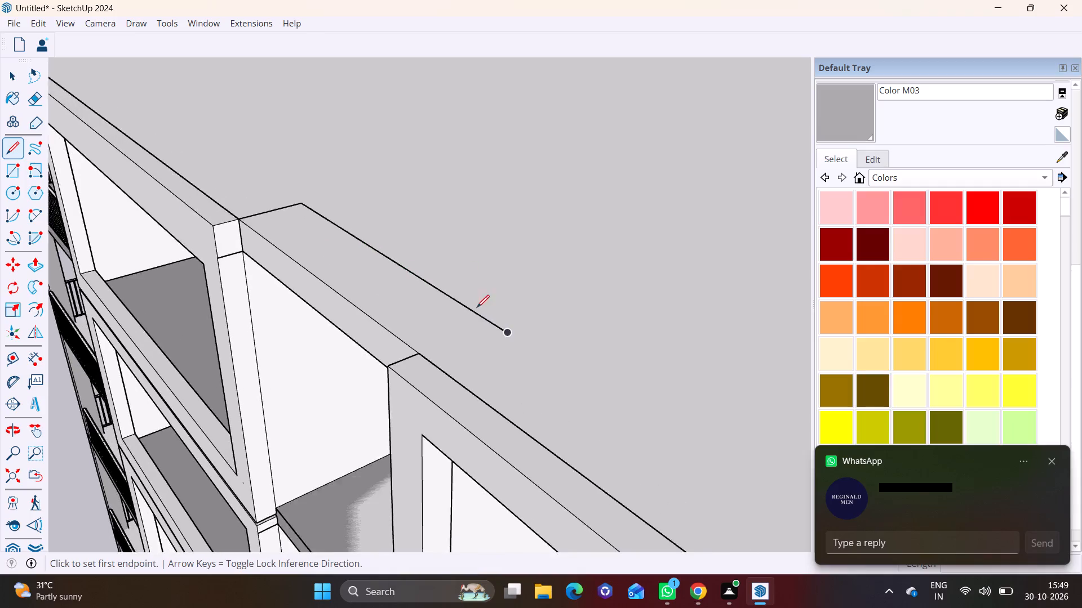
pyautogui.scroll(2, 477, 307)
pyautogui.click(397, 372)
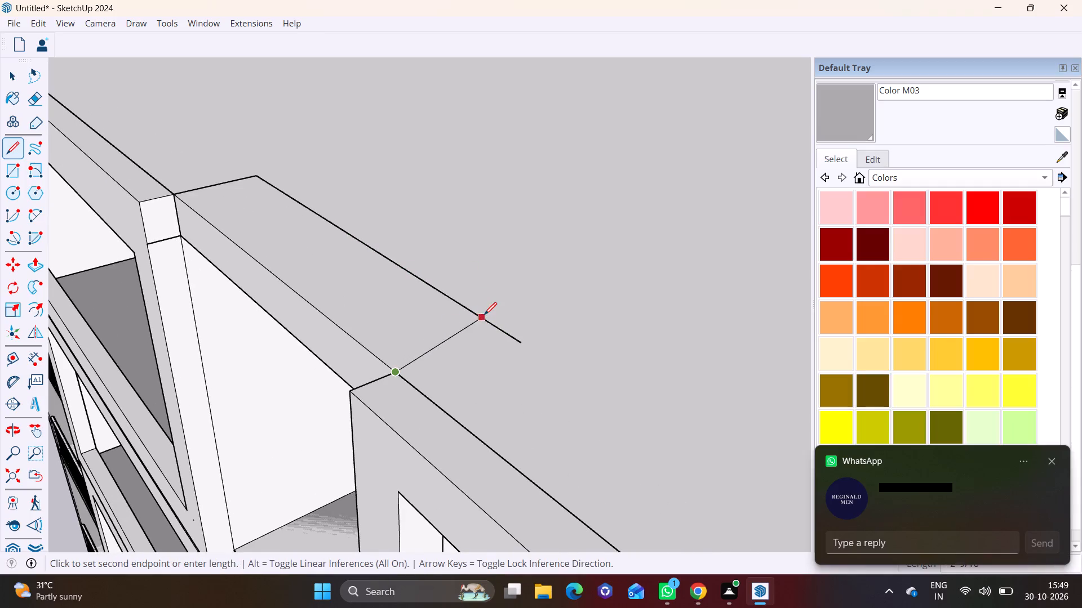
pyautogui.click(501, 328)
pyautogui.press('space')
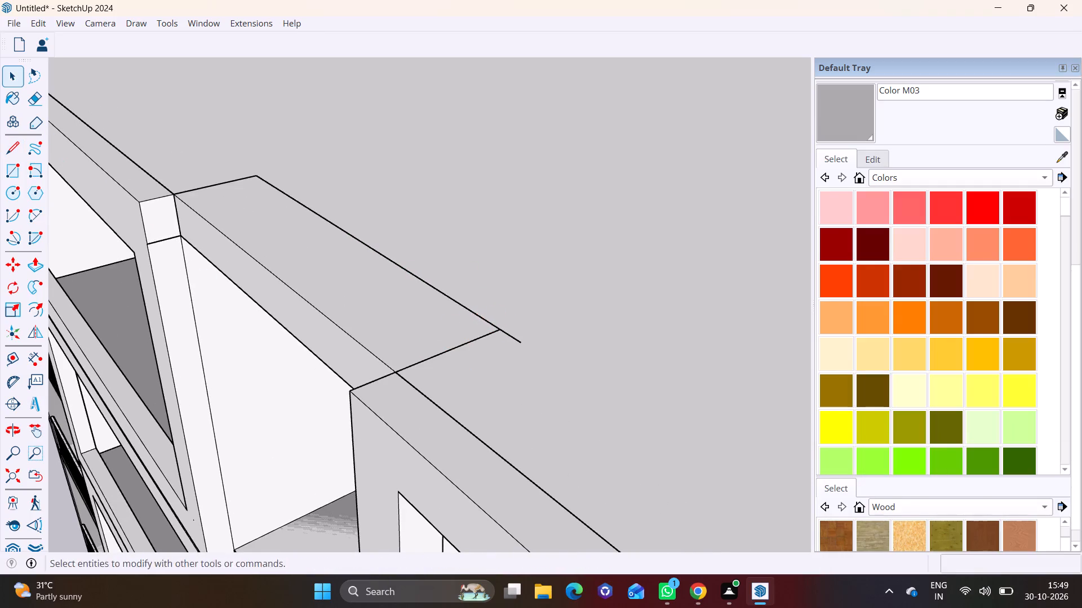
pyautogui.click(28, 96)
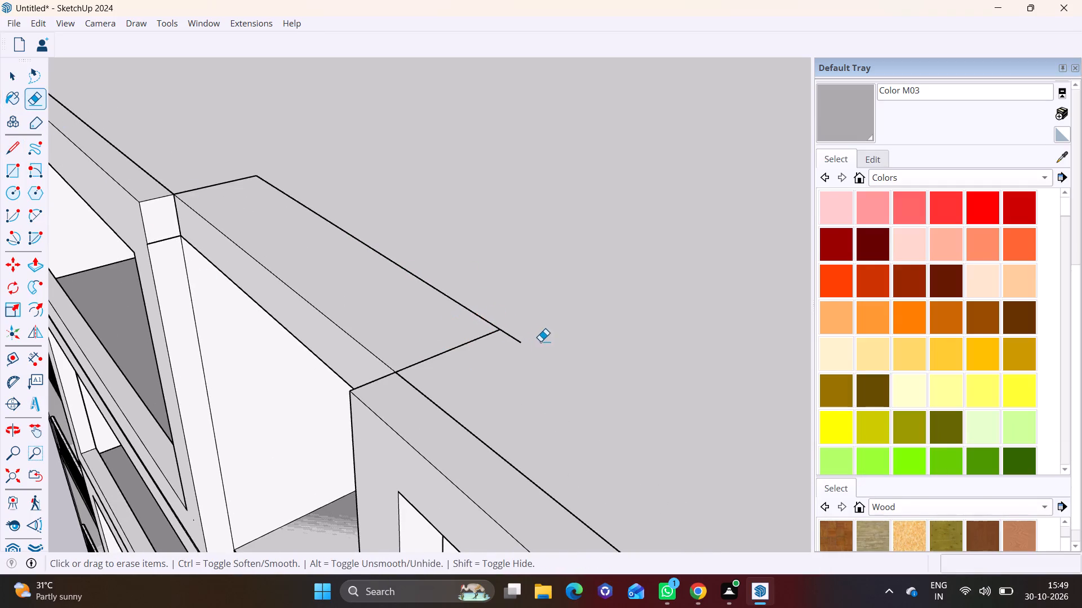
pyautogui.moveTo(528, 332); pyautogui.dragTo(509, 346)
# Open the roof slab above the recessed bay for editing.
pyautogui.scroll(-3, 395, 340)
pyautogui.moveTo(261, 340); pyautogui.dragTo(314, 311, button='middle')
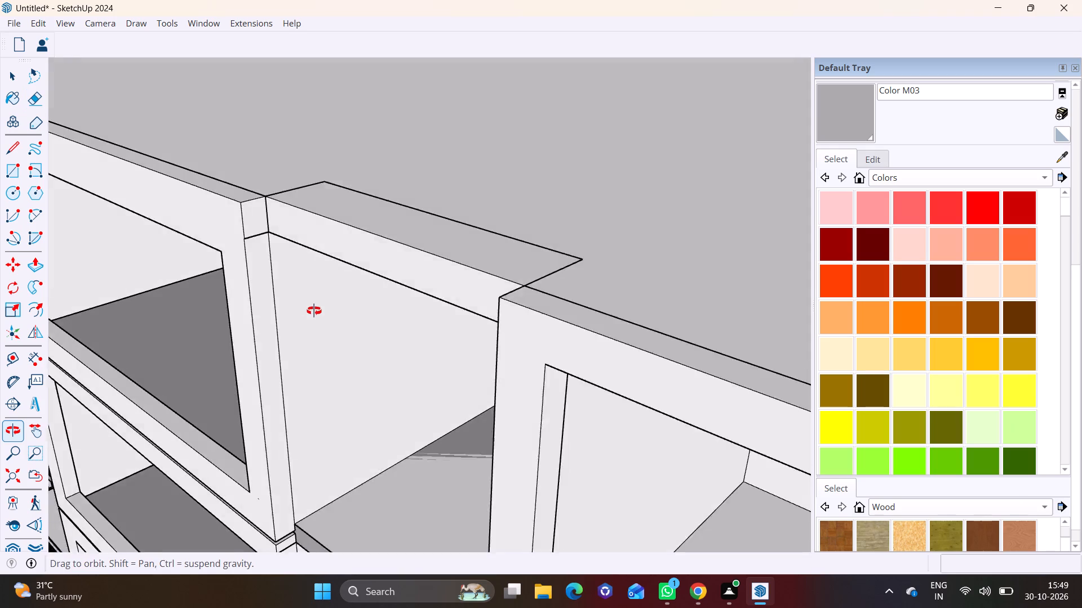
pyautogui.moveTo(314, 311); pyautogui.dragTo(322, 295, button='middle')
pyautogui.scroll(2, 323, 283)
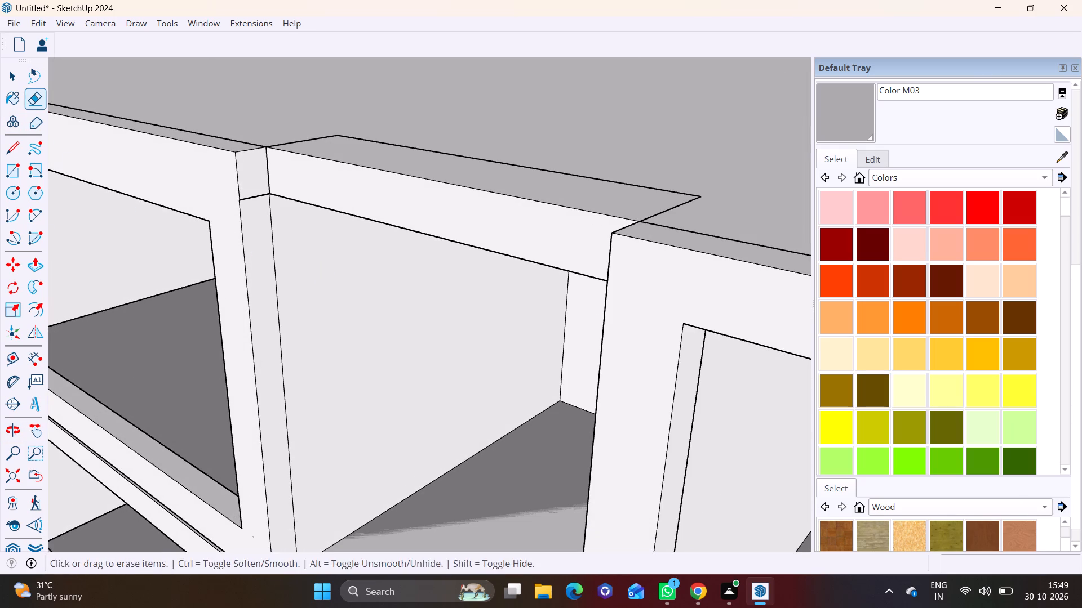
pyautogui.click(39, 258)
pyautogui.moveTo(463, 302); pyautogui.dragTo(398, 387, button='middle')
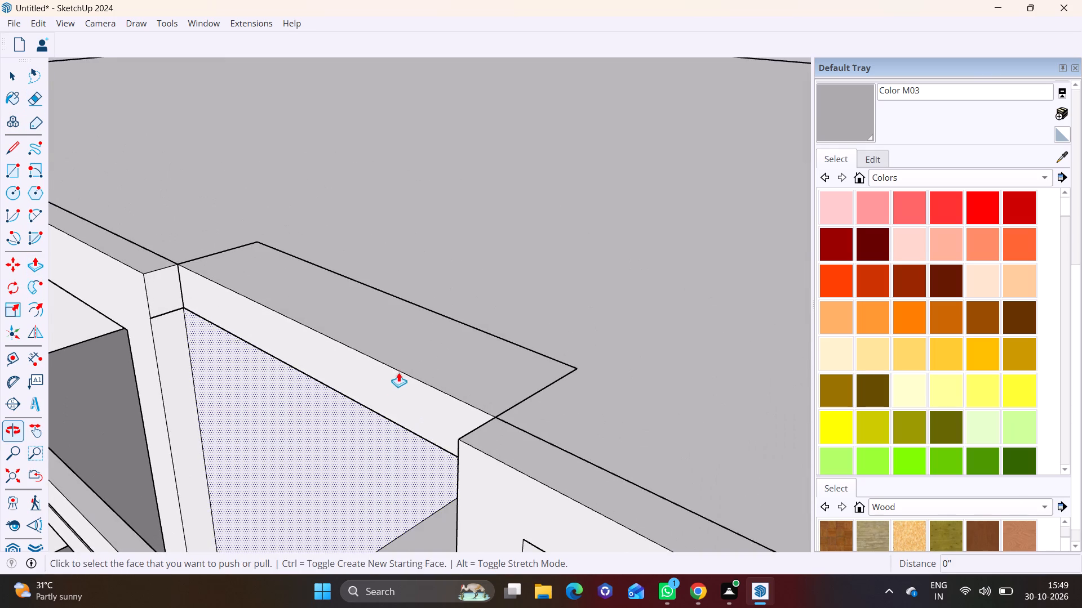
pyautogui.press('space')
pyautogui.click(358, 370)
pyautogui.doubleClick(299, 336)
pyautogui.click(298, 347)
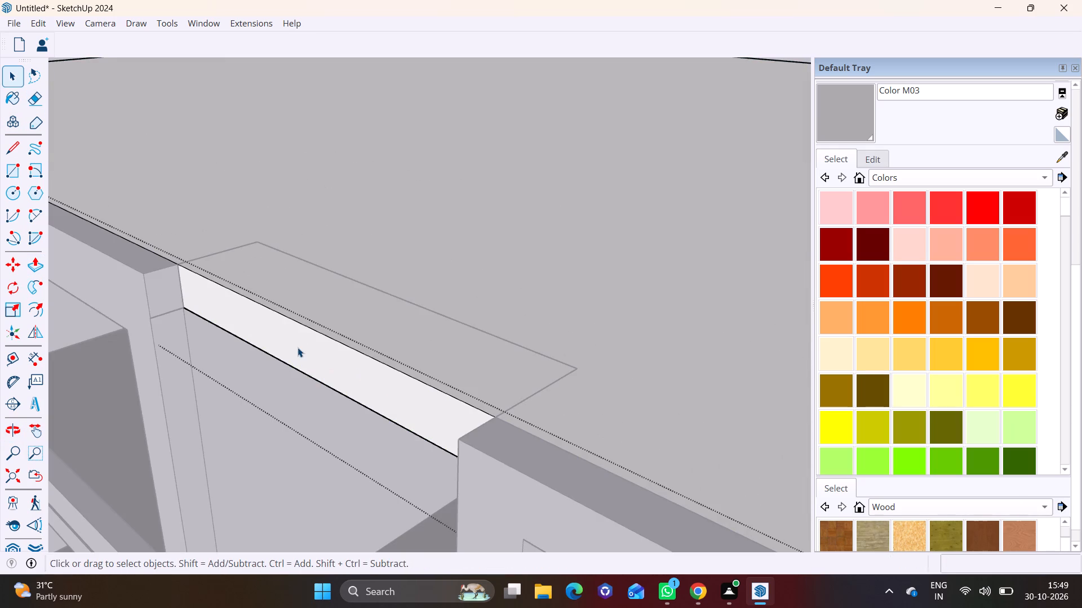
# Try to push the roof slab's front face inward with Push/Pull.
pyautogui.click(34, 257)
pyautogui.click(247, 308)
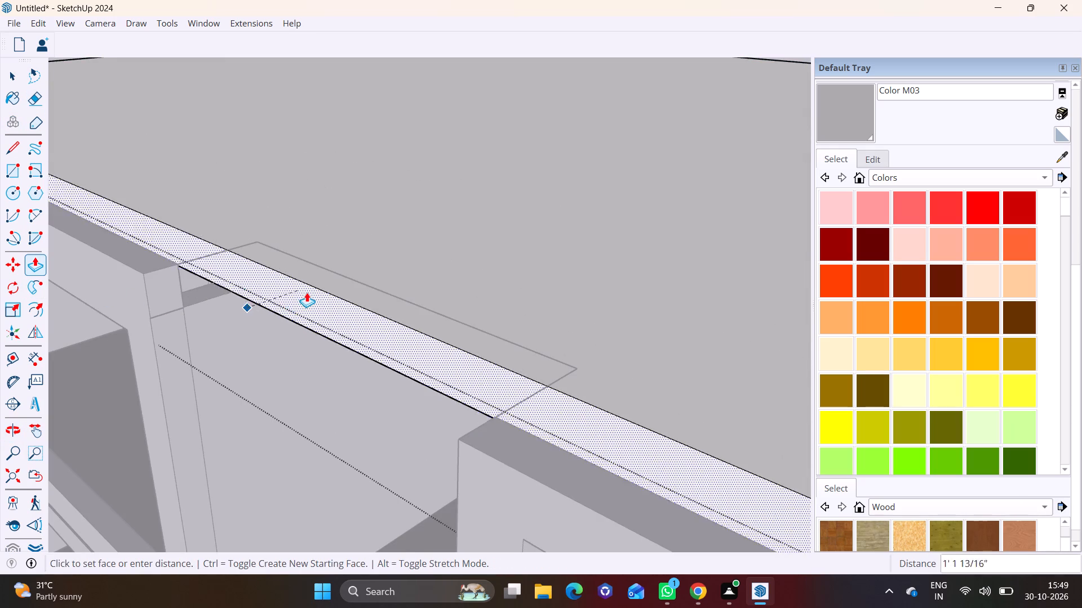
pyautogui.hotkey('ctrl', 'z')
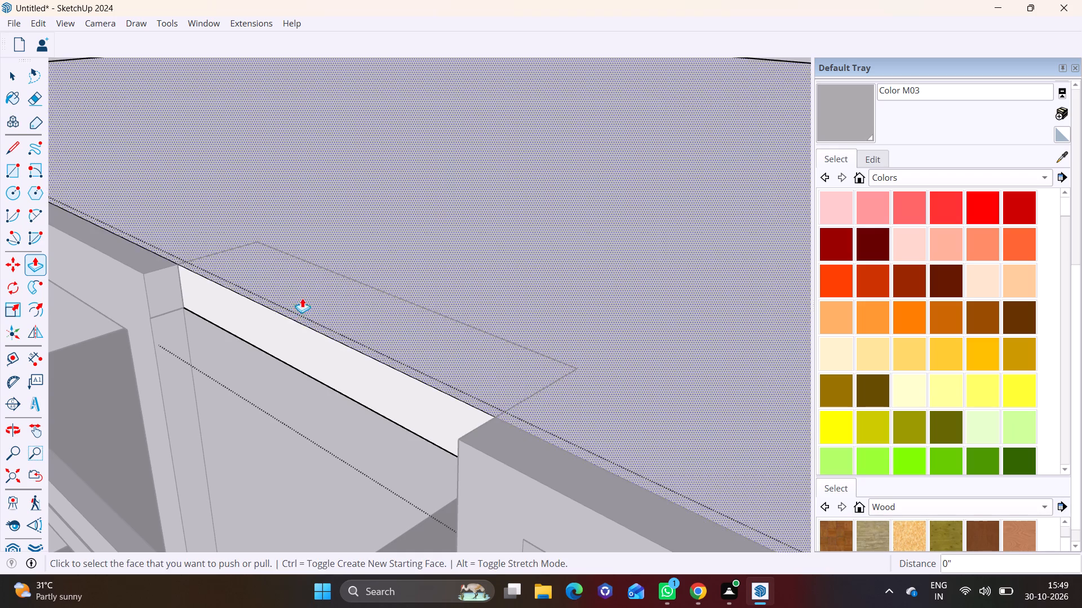
# Draw a rectangle about 1' 3" by 8' 8" on the roof slab's underside, along the front edge across the recess.
pyautogui.moveTo(300, 306); pyautogui.dragTo(477, 147, button='middle')
pyautogui.moveTo(455, 239); pyautogui.dragTo(517, 140, button='middle')
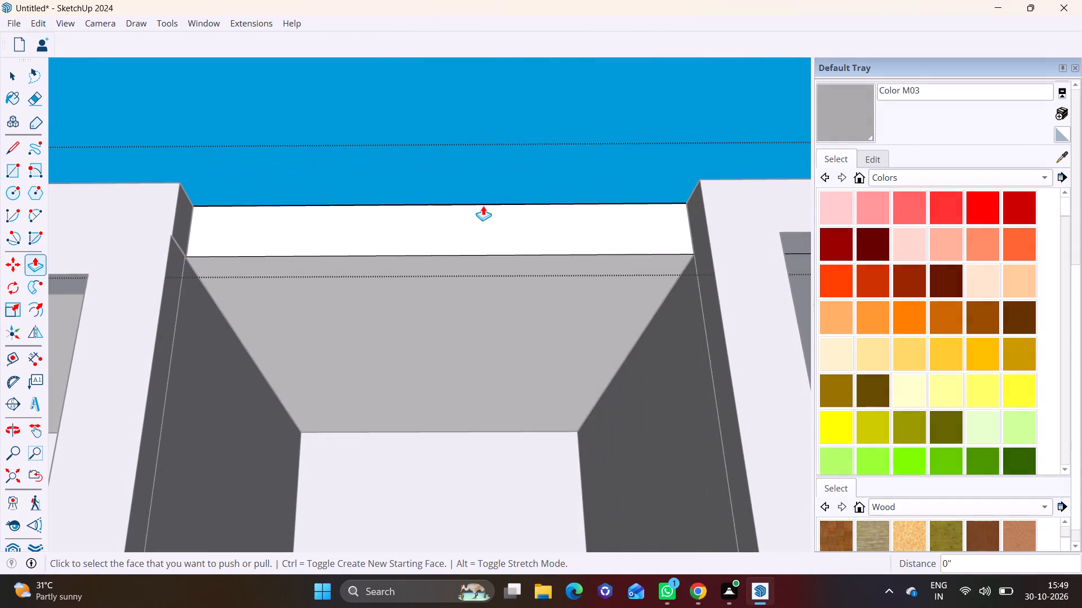
pyautogui.scroll(1, 488, 208)
pyautogui.moveTo(488, 208); pyautogui.dragTo(518, 122, button='middle')
pyautogui.click(9, 173)
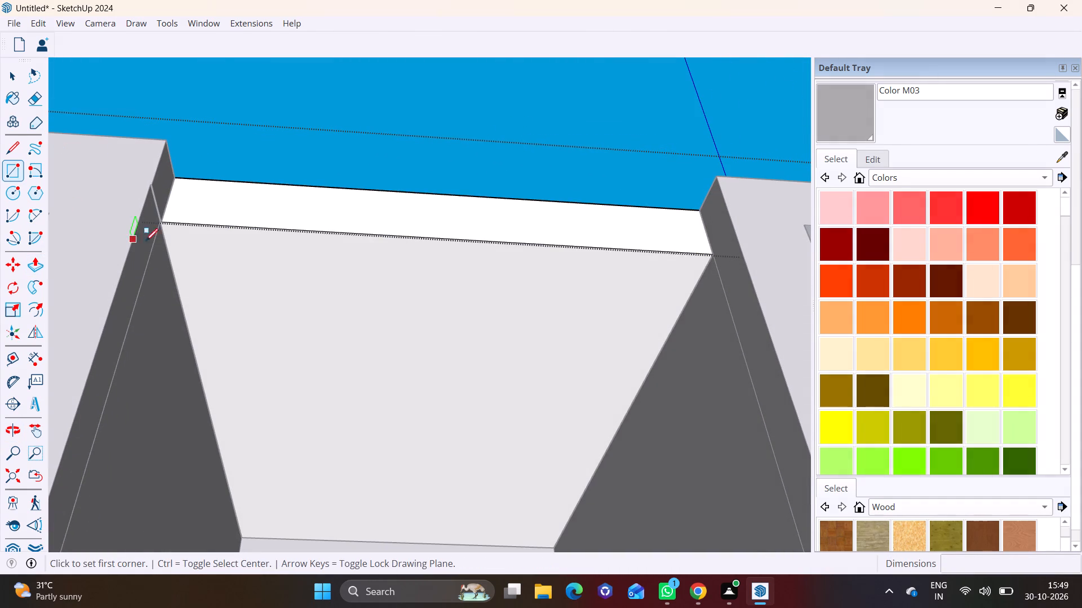
pyautogui.click(164, 225)
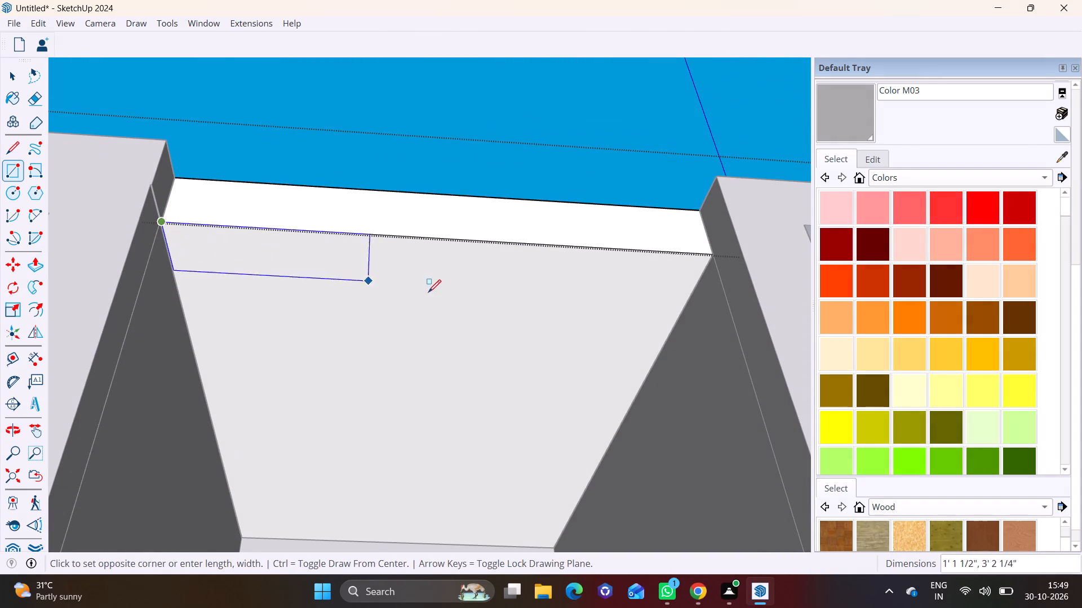
pyautogui.click(684, 302)
pyautogui.moveTo(644, 301); pyautogui.dragTo(487, 251)
pyautogui.press('space')
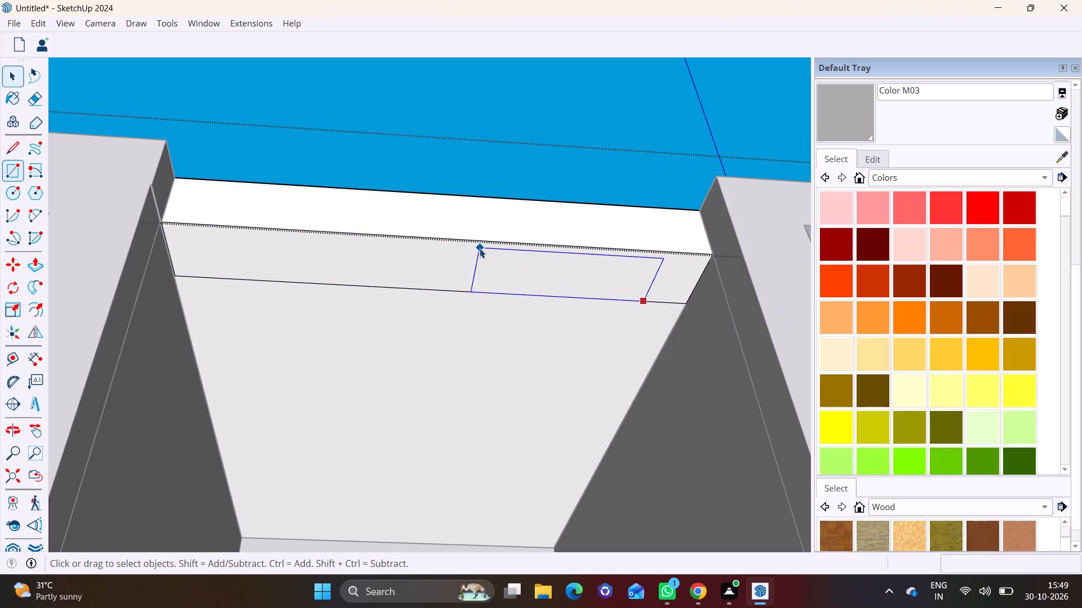
pyautogui.press('space')
# Push the underside rectangle up through the slab's thickness to the roof's top edge.
pyautogui.click(422, 267)
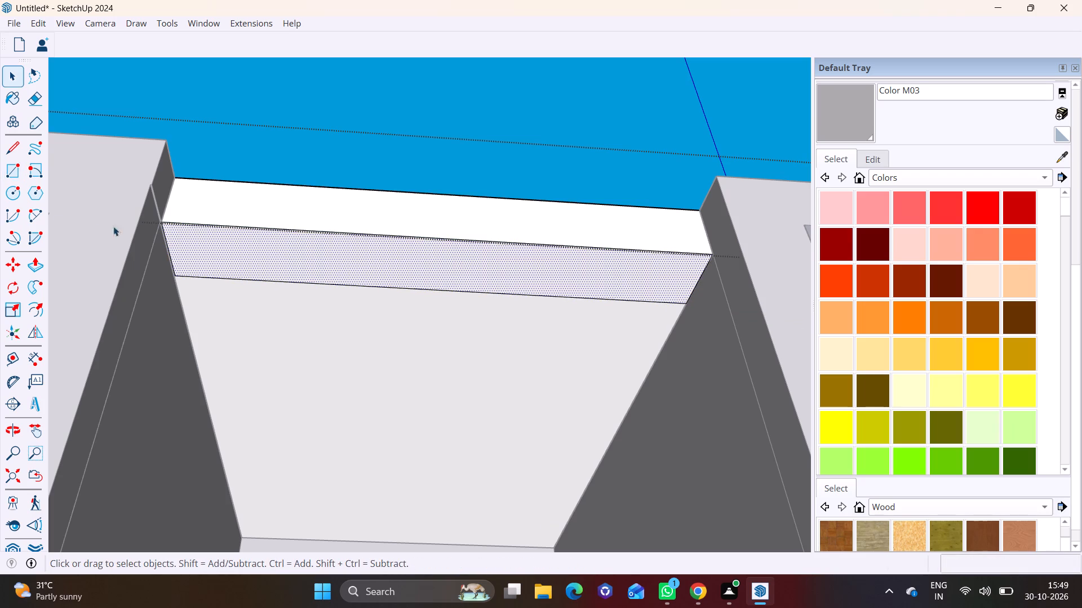
pyautogui.click(31, 267)
pyautogui.click(248, 256)
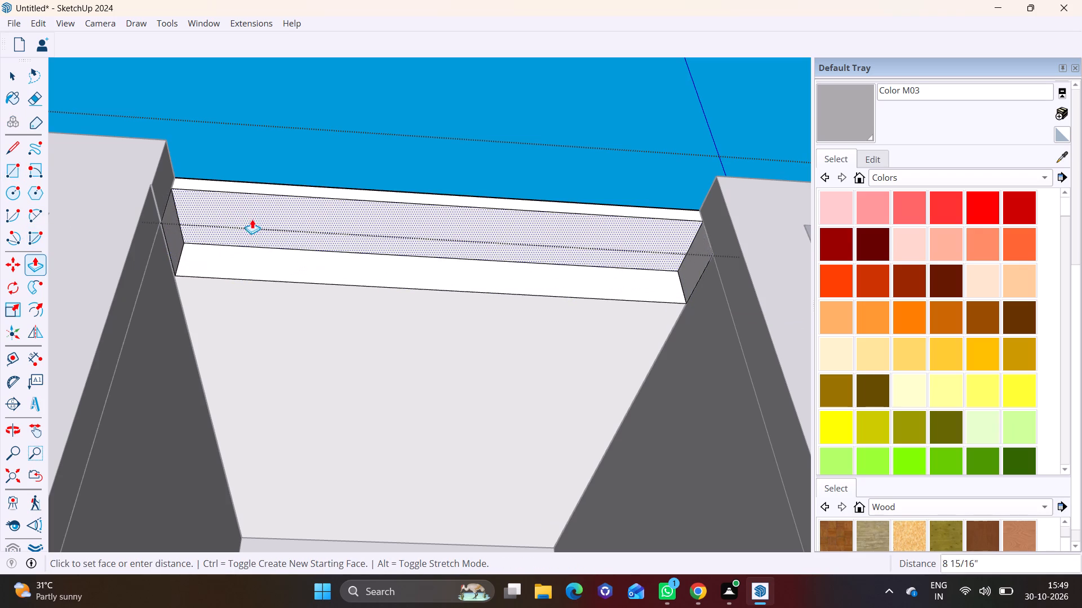
pyautogui.click(252, 212)
pyautogui.press('space')
# Delete the leftover faces and the front edge spanning the notch in the roof slab.
pyautogui.click(276, 223)
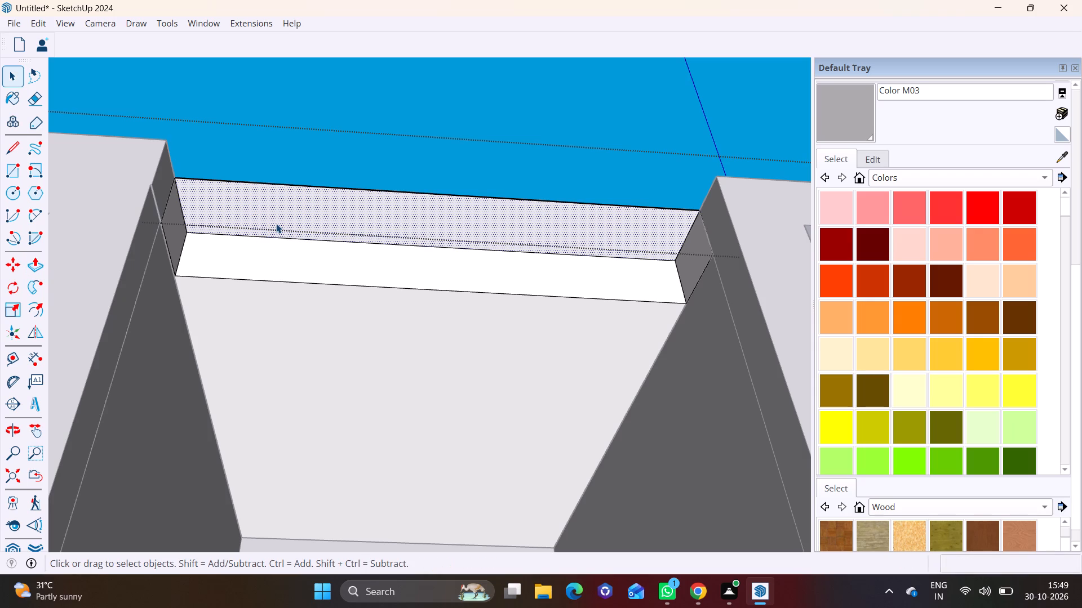
pyautogui.press('Delete')
pyautogui.click(314, 212)
pyautogui.press('Delete')
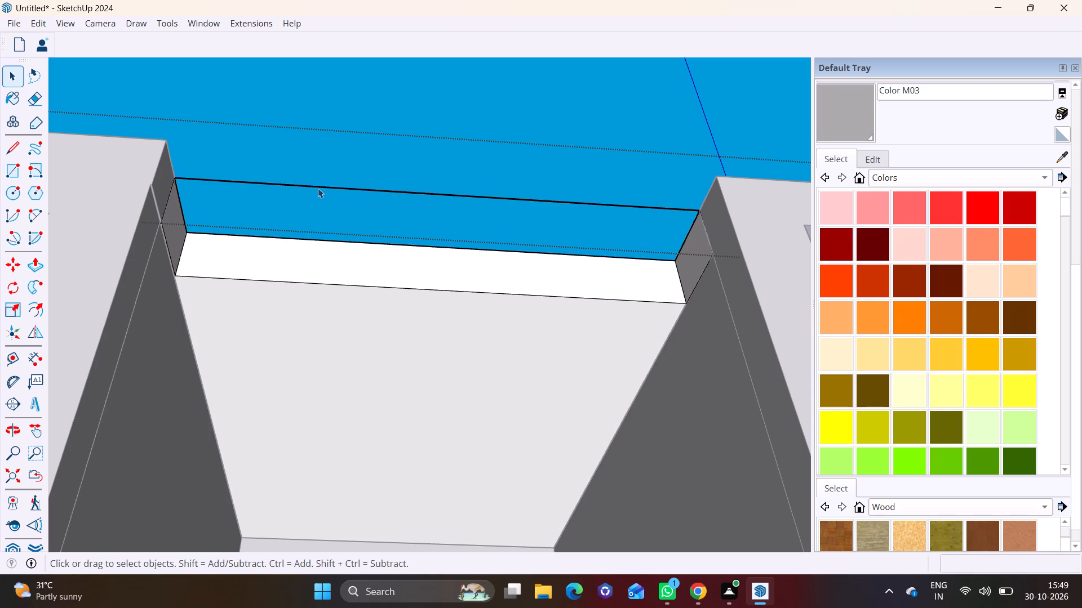
pyautogui.click(318, 188)
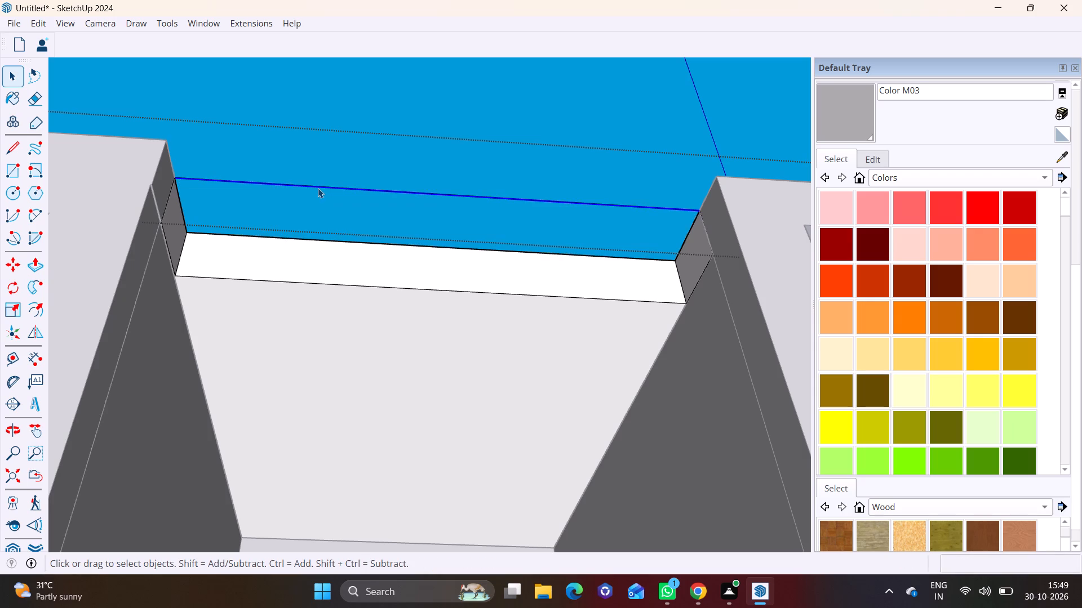
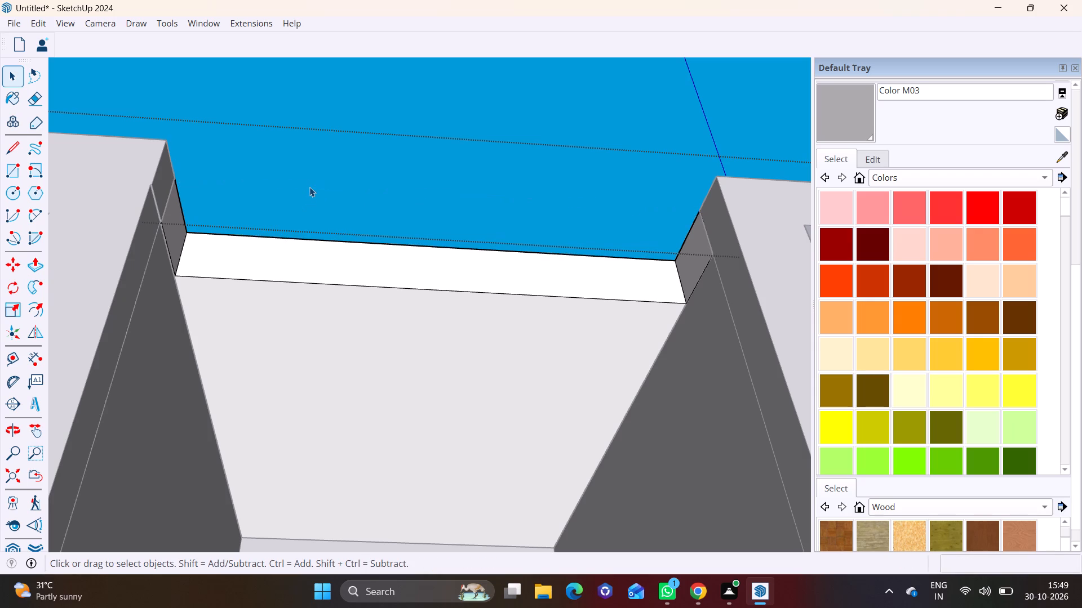
# Inspect the notch cut in the roof slab above the narrow bay, and leave the slab's group editing.
pyautogui.moveTo(365, 212); pyautogui.dragTo(329, 415, button='middle')
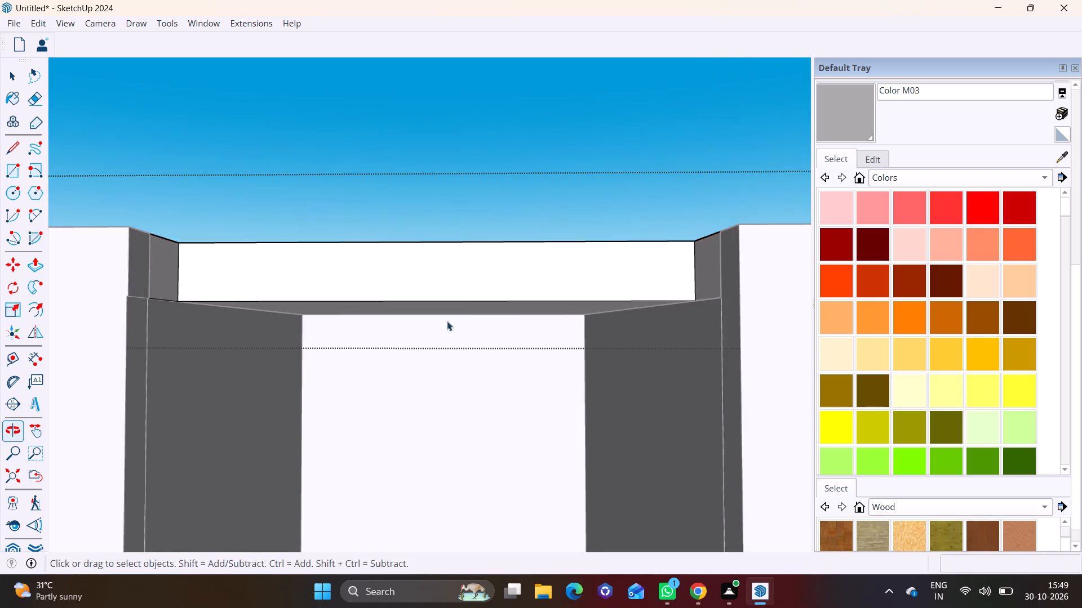
pyautogui.moveTo(475, 293); pyautogui.dragTo(413, 453, button='middle')
pyautogui.scroll(3, 154, 256)
pyautogui.moveTo(319, 313); pyautogui.dragTo(319, 318)
pyautogui.scroll(-8, 301, 341)
pyautogui.click(402, 232)
pyautogui.scroll(-5, 402, 234)
pyautogui.moveTo(402, 243); pyautogui.dragTo(452, 153, button='middle')
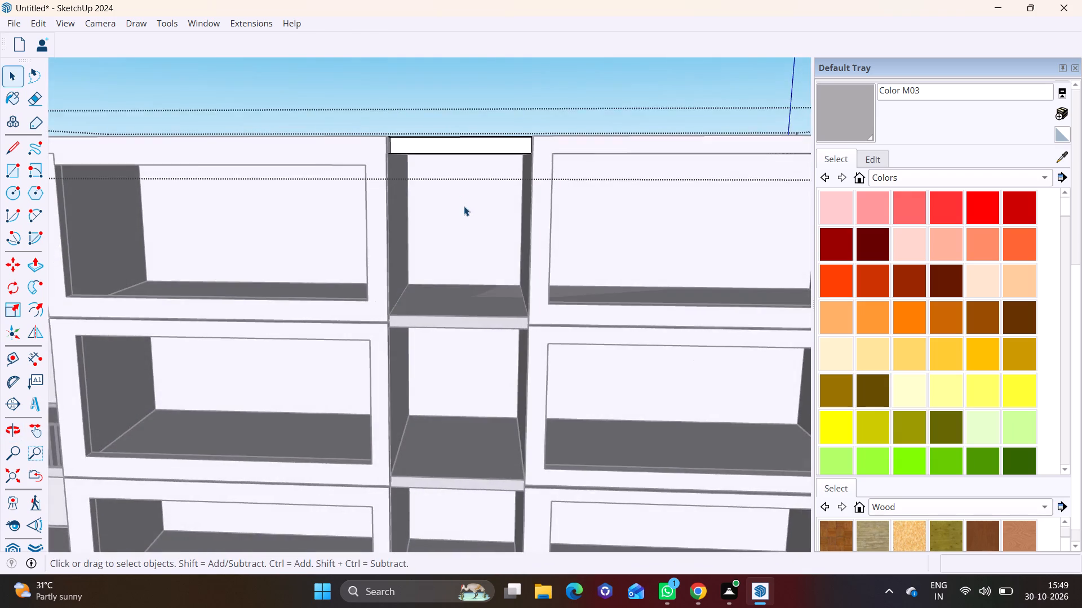
pyautogui.scroll(2, 464, 206)
pyautogui.moveTo(473, 213); pyautogui.dragTo(268, 216, button='middle')
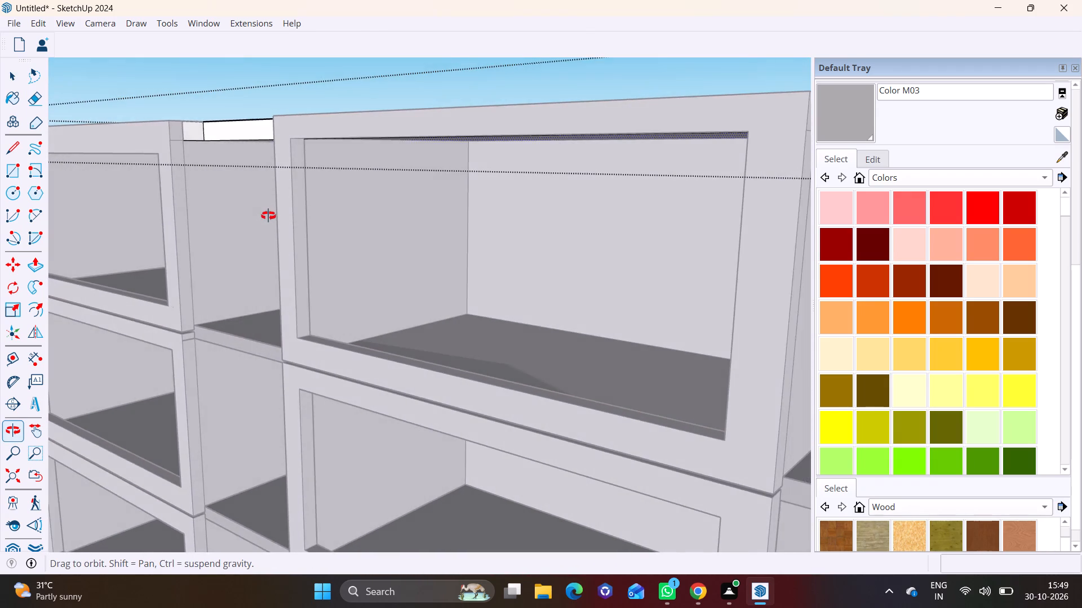
pyautogui.moveTo(268, 216); pyautogui.dragTo(447, 220, button='middle')
pyautogui.scroll(4, 360, 208)
pyautogui.moveTo(334, 178); pyautogui.dragTo(303, 168, button='middle')
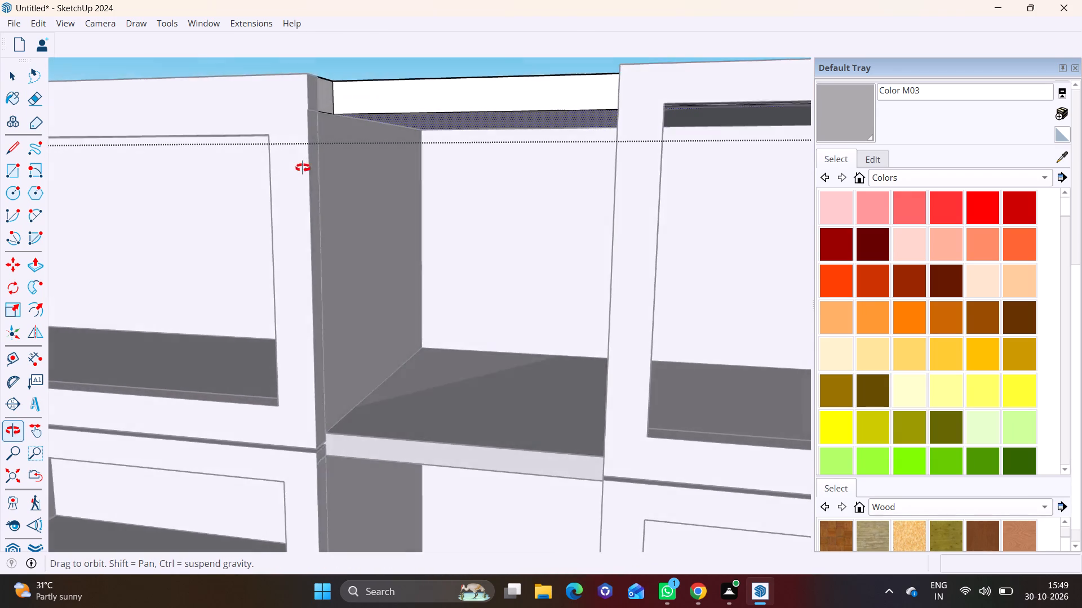
pyautogui.moveTo(303, 168); pyautogui.dragTo(184, 166, button='middle')
pyautogui.click(105, 100)
pyautogui.click(122, 92)
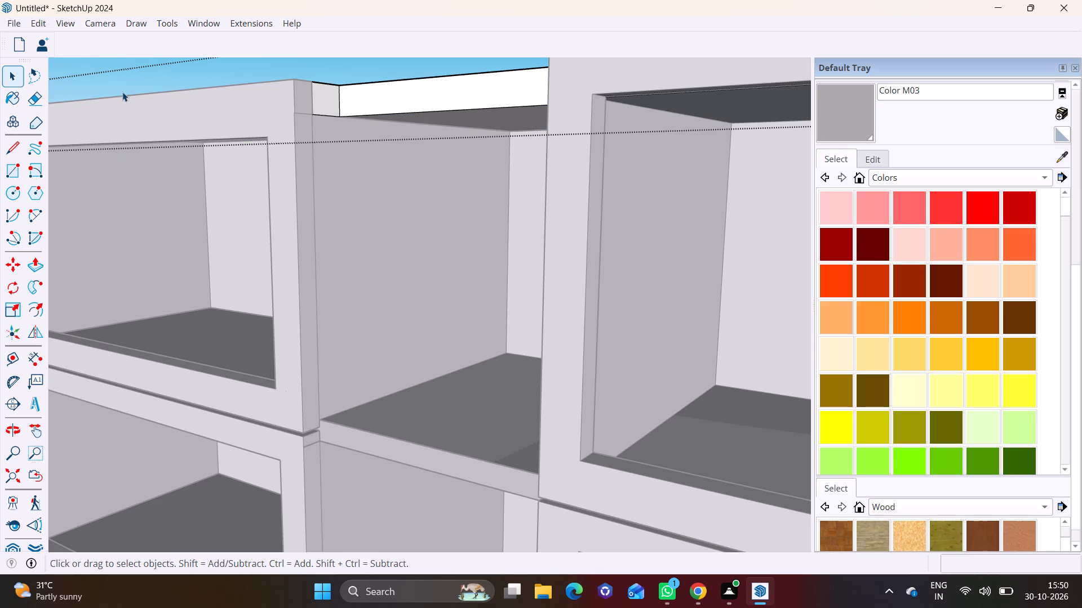
pyautogui.click(133, 86)
pyautogui.tripleClick(152, 78)
# Examine the upper facade and the top of the roof around the notch.
pyautogui.scroll(-5, 307, 240)
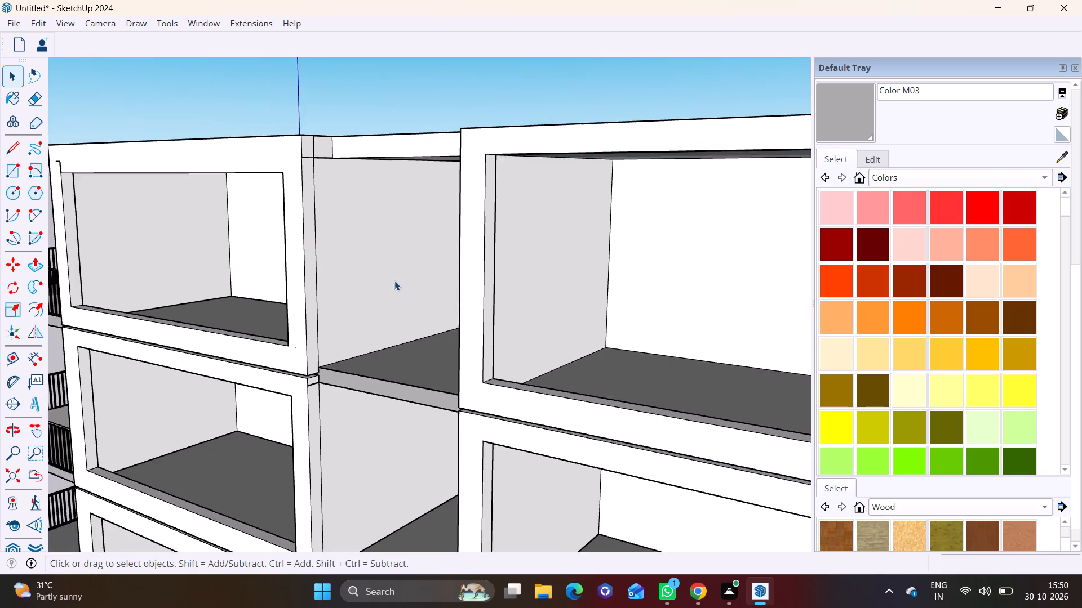
pyautogui.moveTo(398, 281); pyautogui.dragTo(535, 248, button='middle')
pyautogui.scroll(-3, 523, 258)
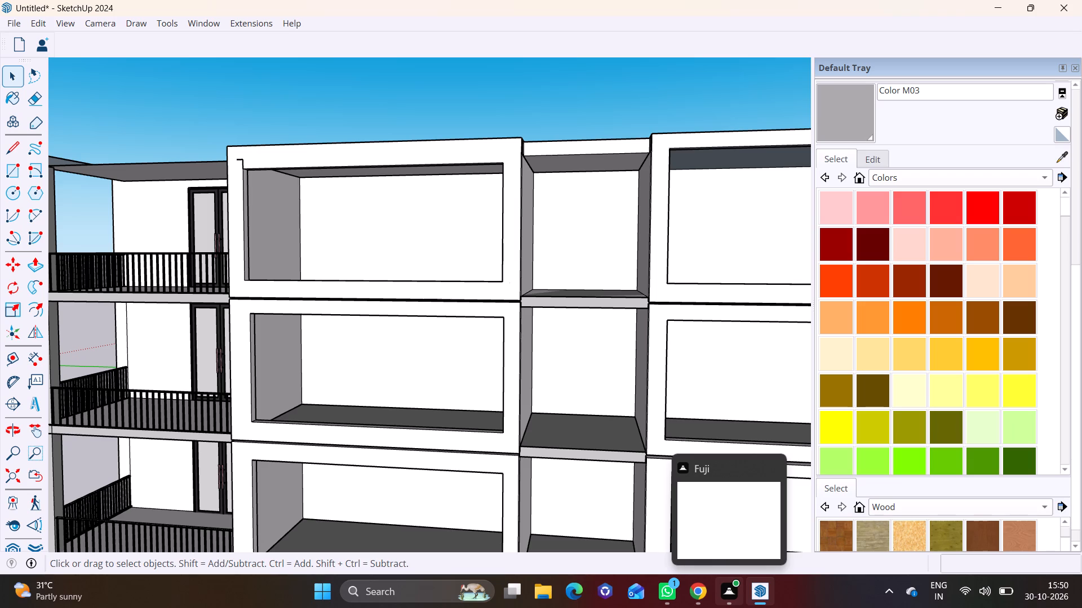
pyautogui.moveTo(742, 573); pyautogui.dragTo(645, 562, button='middle')
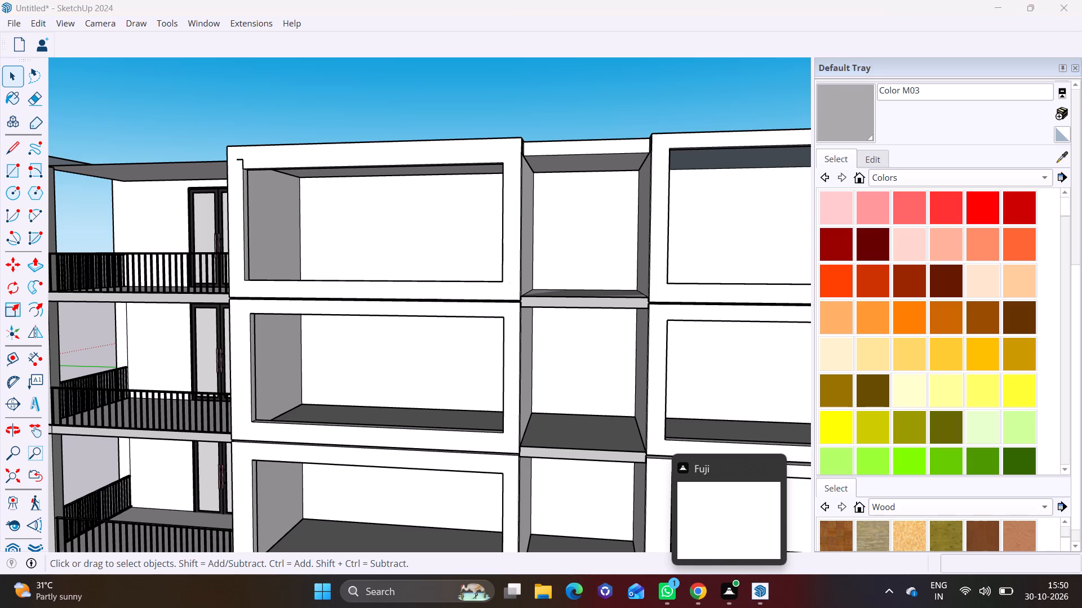
pyautogui.moveTo(645, 562); pyautogui.dragTo(645, 561, button='middle')
pyautogui.moveTo(595, 459); pyautogui.dragTo(474, 449, button='middle')
pyautogui.moveTo(400, 348); pyautogui.dragTo(433, 440, button='middle')
pyautogui.scroll(4, 424, 414)
pyautogui.keyDown('shift'); pyautogui.moveTo(486, 389); pyautogui.dragTo(473, 385, button='middle'); pyautogui.keyUp('shift')
pyautogui.moveTo(458, 285); pyautogui.dragTo(425, 199)
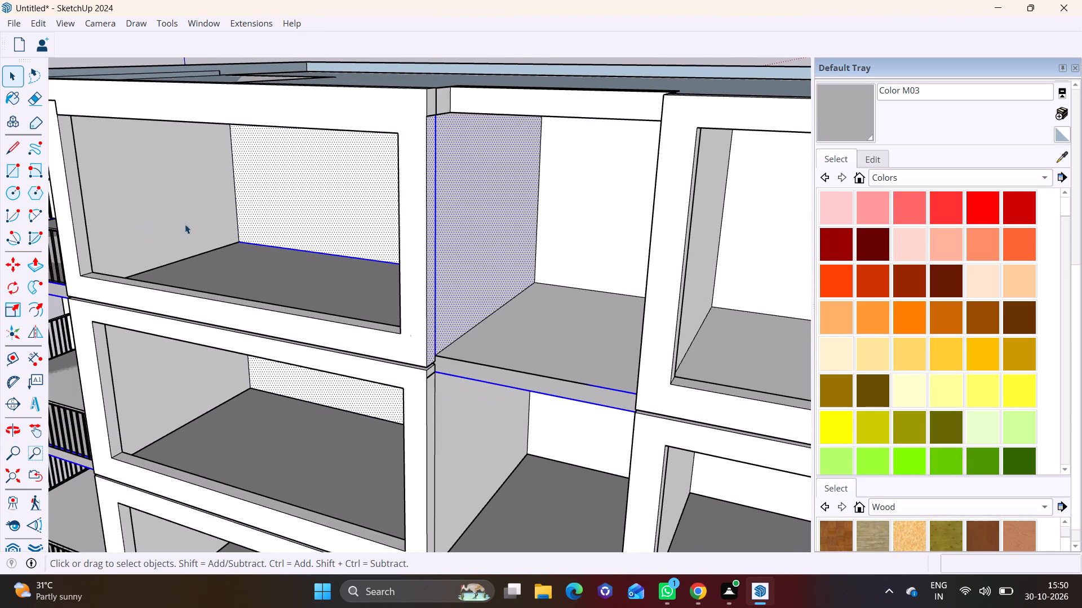
pyautogui.click(119, 227)
pyautogui.moveTo(13, 144); pyautogui.dragTo(10, 151)
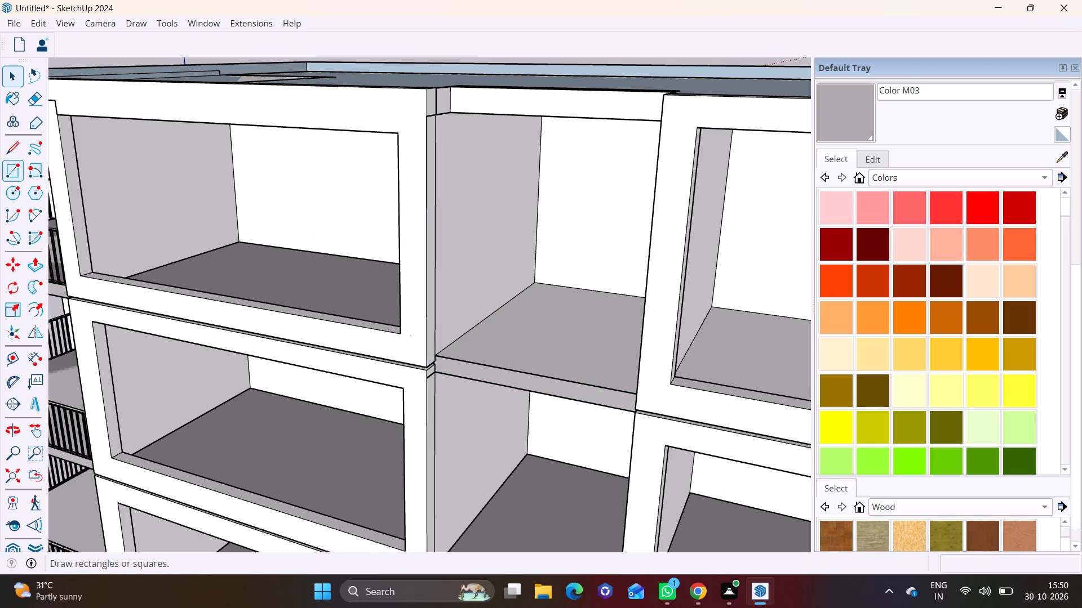
pyautogui.click(5, 144)
pyautogui.moveTo(365, 151); pyautogui.dragTo(294, 133, button='middle')
pyautogui.scroll(2, 334, 141)
pyautogui.keyDown('shift'); pyautogui.moveTo(361, 175); pyautogui.dragTo(427, 272, button='middle'); pyautogui.keyUp('shift')
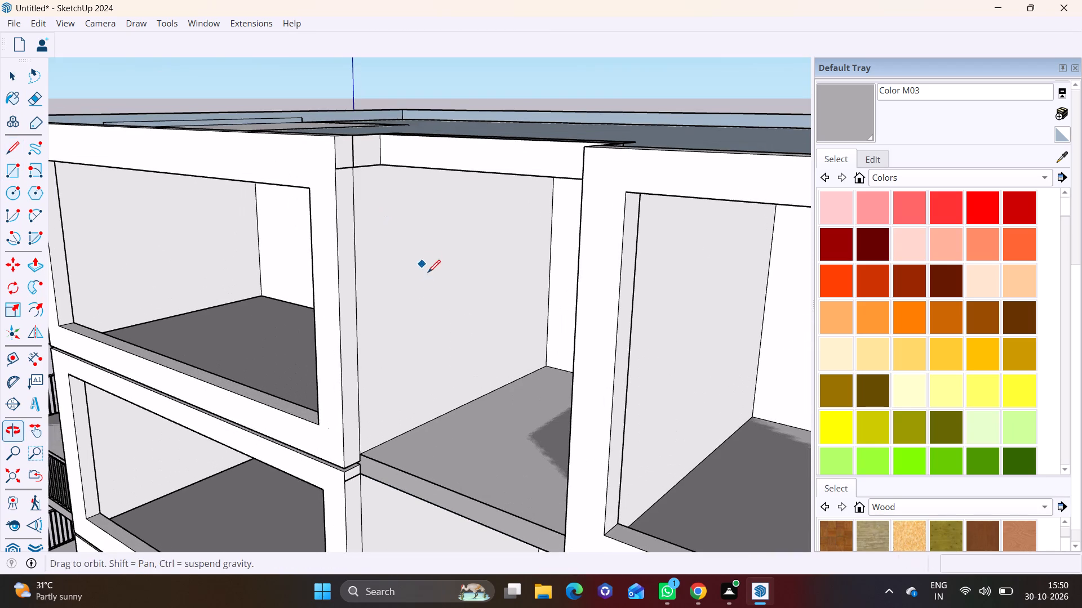
pyautogui.moveTo(414, 200); pyautogui.dragTo(447, 359, button='middle')
pyautogui.scroll(-12, 447, 359)
pyautogui.moveTo(476, 404); pyautogui.dragTo(518, 404, button='middle')
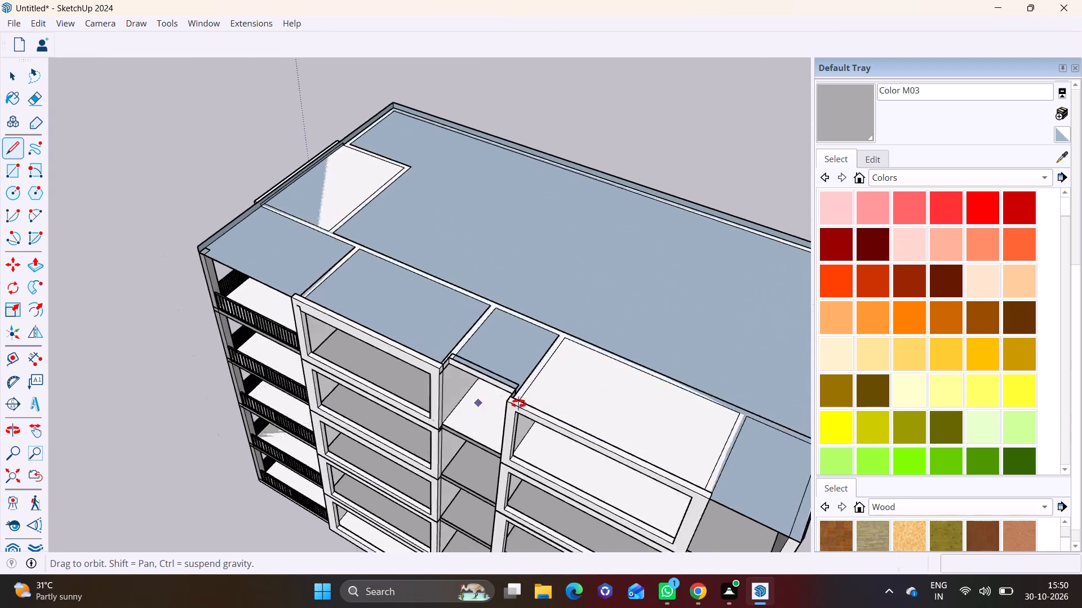
pyautogui.moveTo(518, 404); pyautogui.dragTo(568, 366, button='middle')
pyautogui.scroll(-1, 568, 366)
# Undo the last four edits to the roof slab, including the face deletions at the notch.
pyautogui.hotkey('ctrl', 'z')
pyautogui.hotkey('ctrl', 'z')
pyautogui.hotkey('ctrl', 'z')
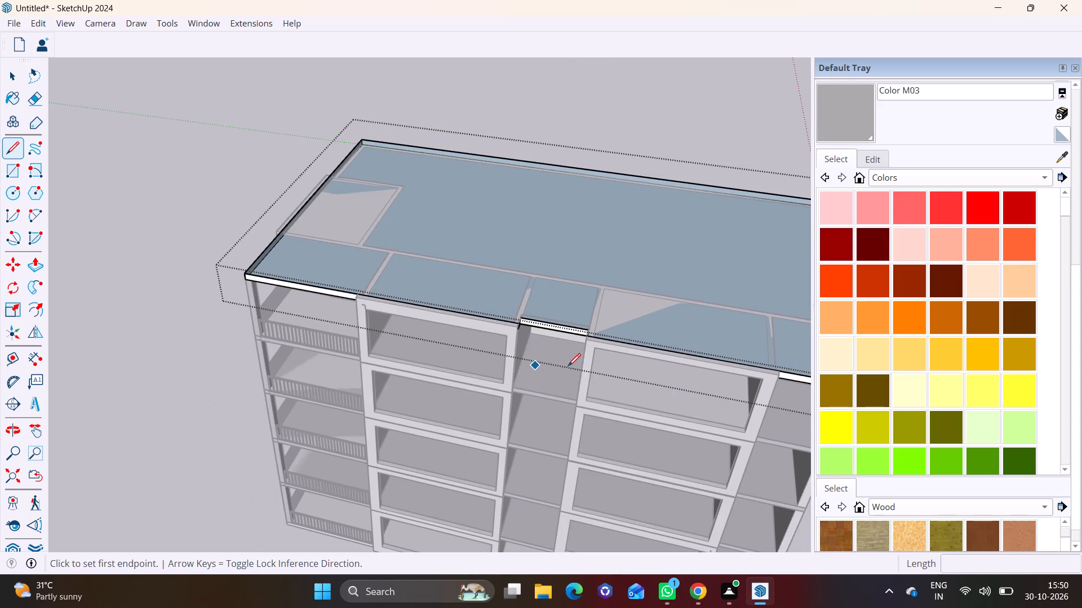
pyautogui.hotkey('ctrl', 'z')
pyautogui.moveTo(568, 366); pyautogui.dragTo(379, 393, button='middle')
pyautogui.moveTo(372, 344); pyautogui.dragTo(779, 272)
pyautogui.press('space')
pyautogui.click(779, 272)
# Open the roof slab group and draw a rectangle about 1' 3" by 8' 8" on its top face, along the front edge across the recess.
pyautogui.scroll(10, 332, 382)
pyautogui.moveTo(385, 342); pyautogui.dragTo(442, 231, button='middle')
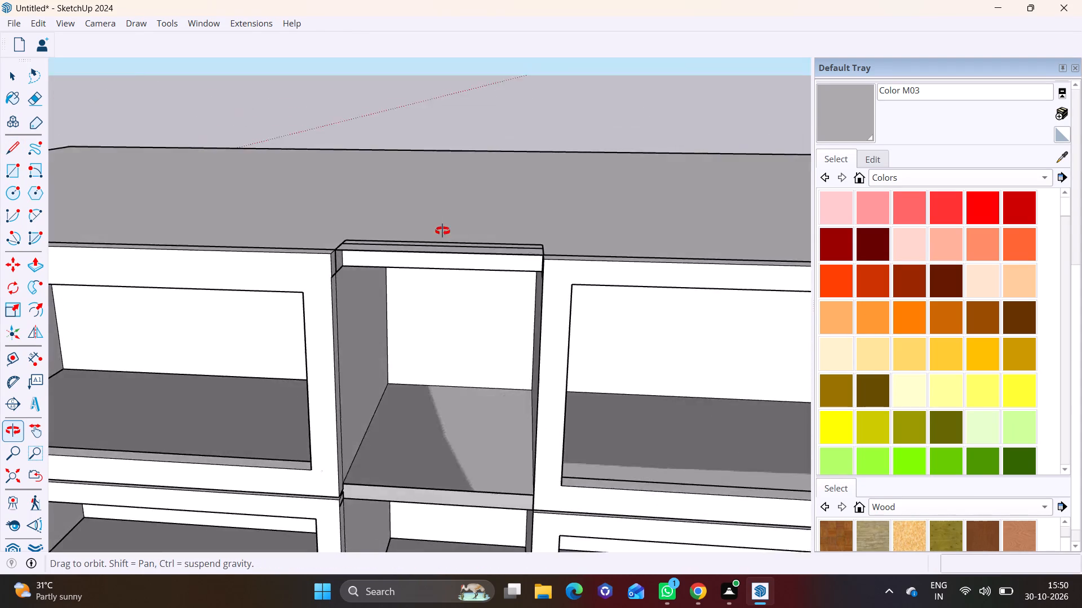
pyautogui.moveTo(442, 231); pyautogui.dragTo(373, 394, button='middle')
pyautogui.scroll(2, 367, 392)
pyautogui.click(346, 400)
pyautogui.tripleClick(366, 398)
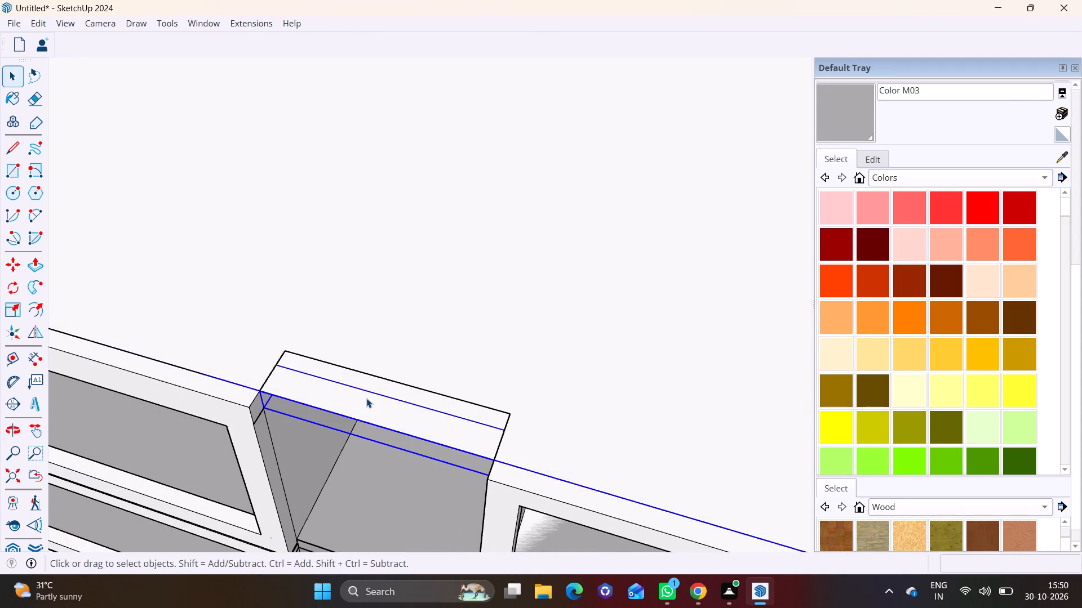
pyautogui.click(366, 414)
pyautogui.click(366, 413)
pyautogui.click(367, 408)
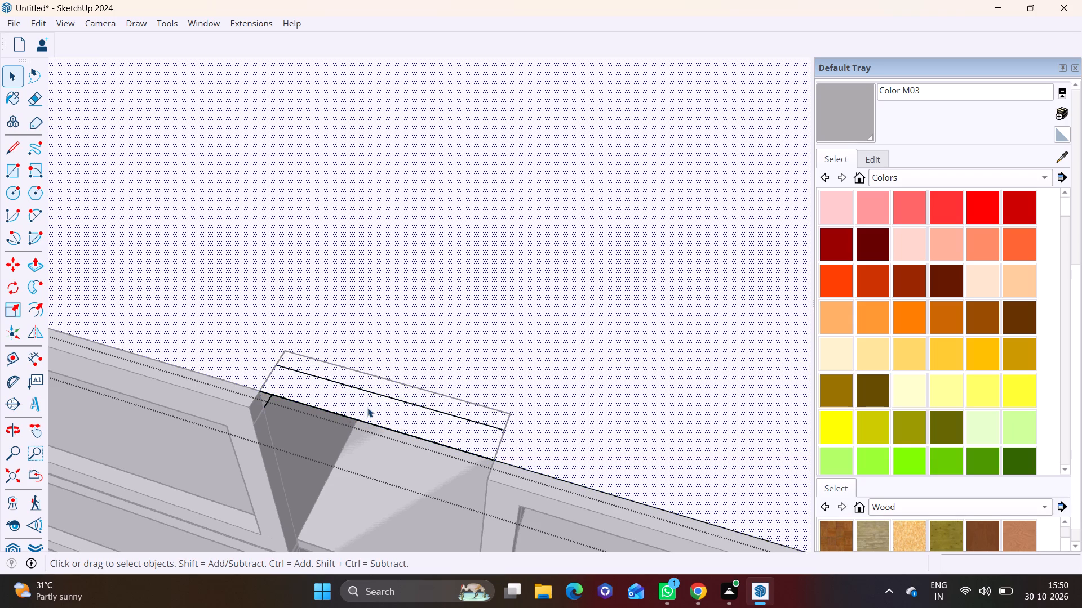
pyautogui.click(367, 408)
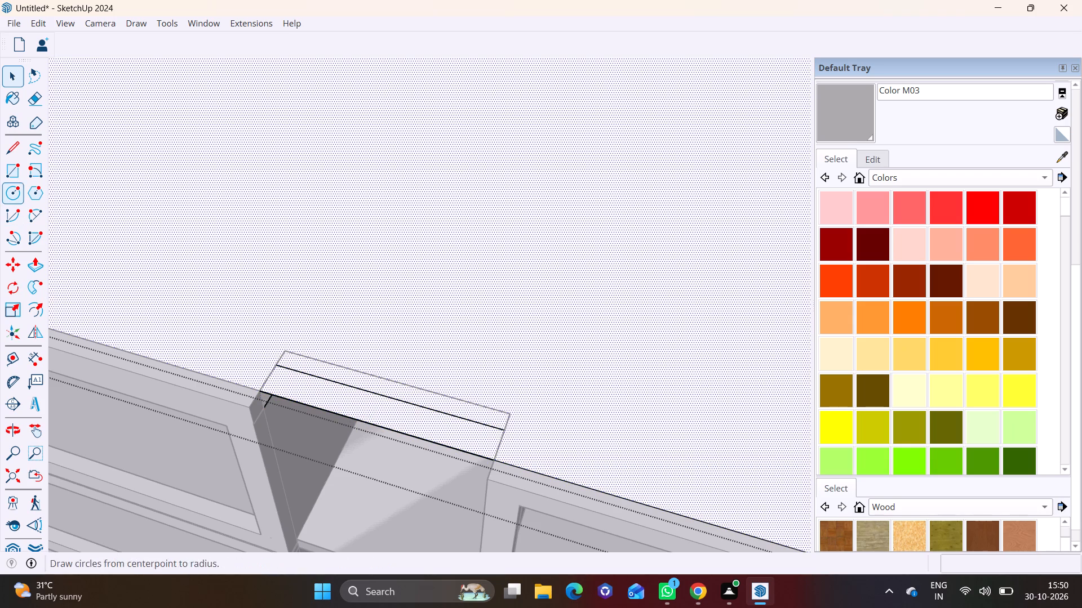
pyautogui.click(16, 168)
pyautogui.click(262, 391)
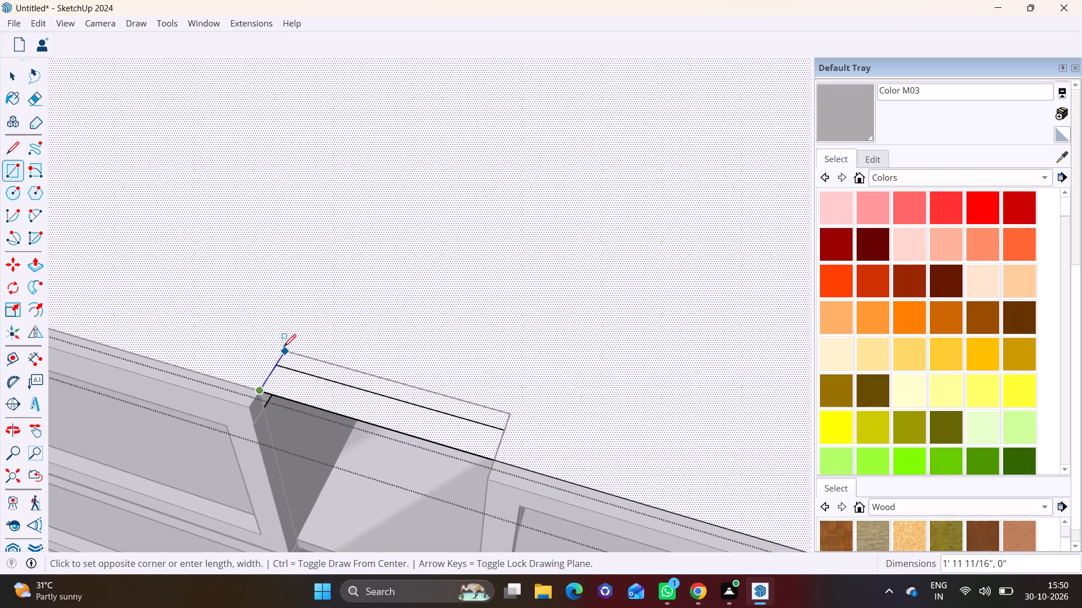
pyautogui.click(504, 431)
# Select the new rectangular face on the roof slab's top above the recess.
pyautogui.press('space')
pyautogui.click(420, 429)
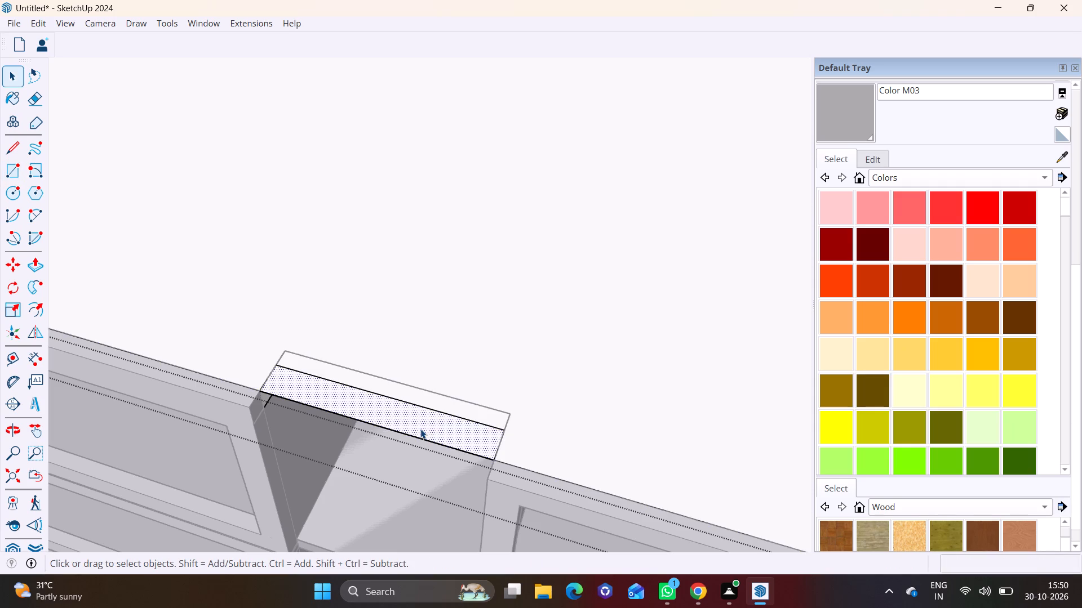
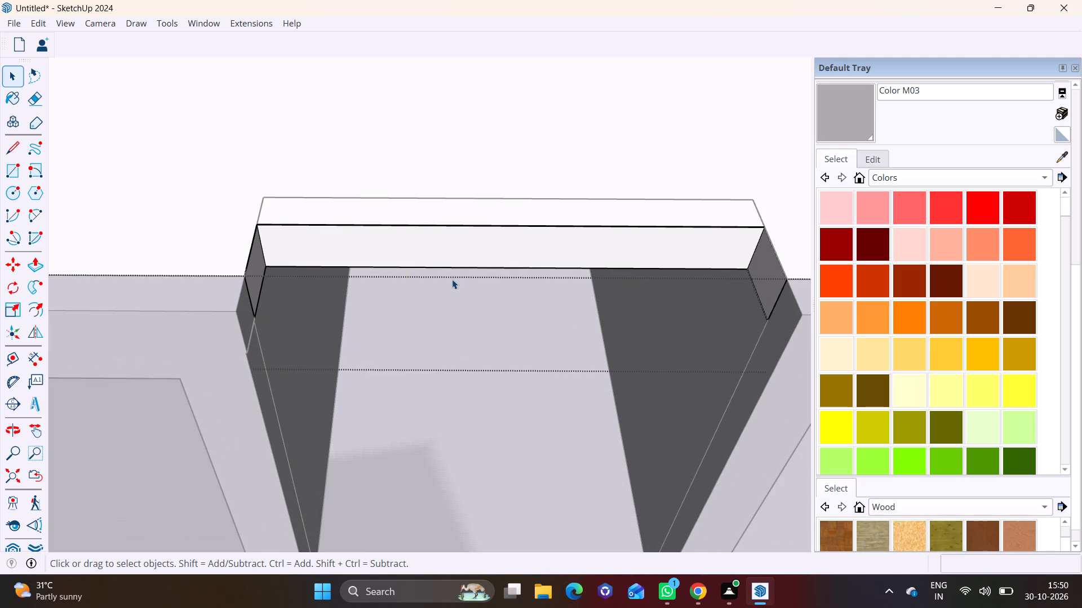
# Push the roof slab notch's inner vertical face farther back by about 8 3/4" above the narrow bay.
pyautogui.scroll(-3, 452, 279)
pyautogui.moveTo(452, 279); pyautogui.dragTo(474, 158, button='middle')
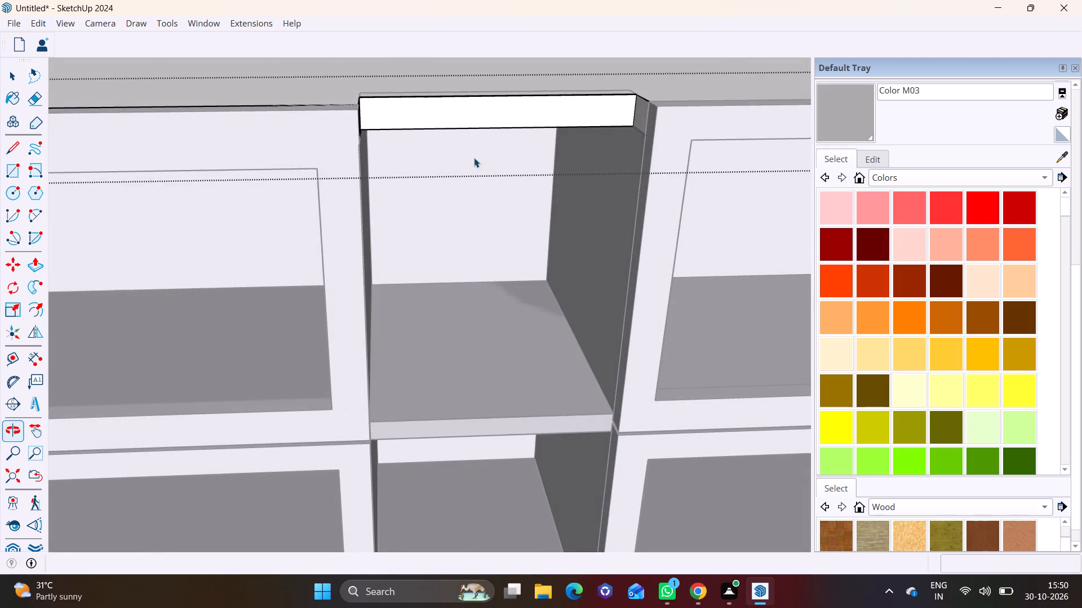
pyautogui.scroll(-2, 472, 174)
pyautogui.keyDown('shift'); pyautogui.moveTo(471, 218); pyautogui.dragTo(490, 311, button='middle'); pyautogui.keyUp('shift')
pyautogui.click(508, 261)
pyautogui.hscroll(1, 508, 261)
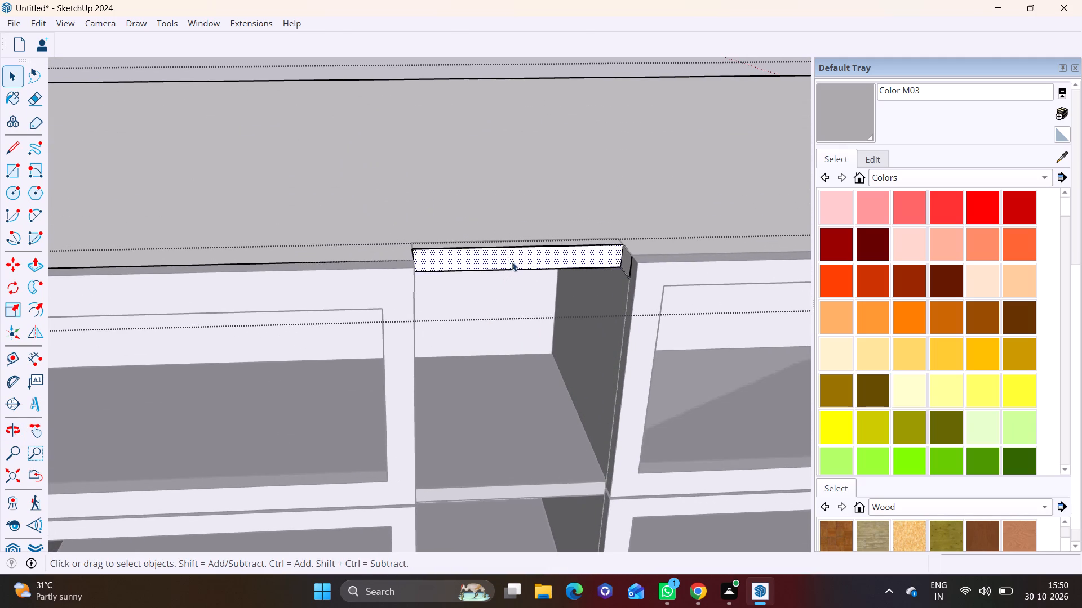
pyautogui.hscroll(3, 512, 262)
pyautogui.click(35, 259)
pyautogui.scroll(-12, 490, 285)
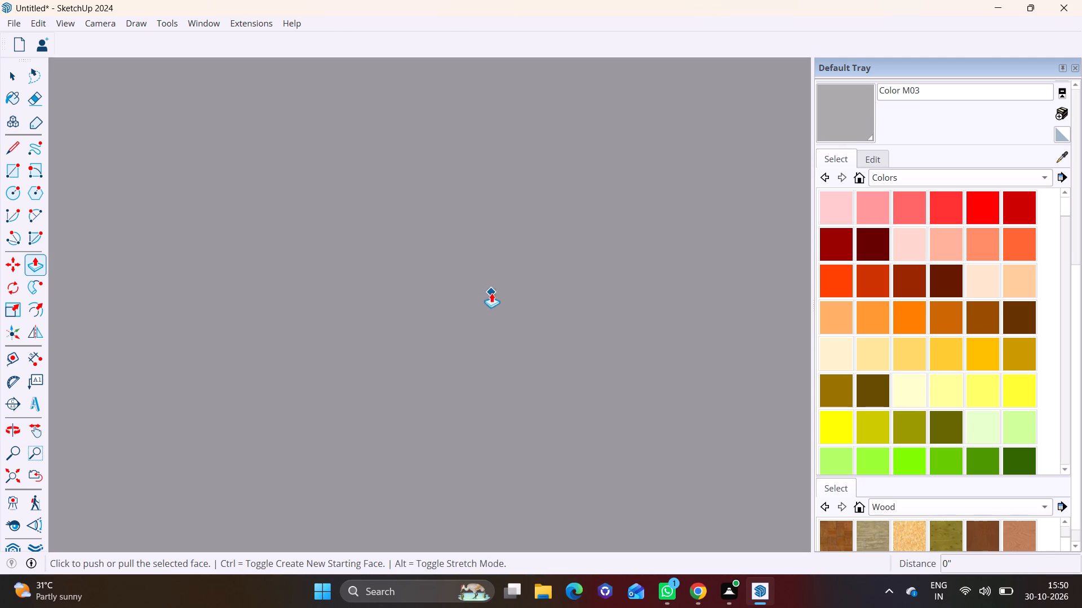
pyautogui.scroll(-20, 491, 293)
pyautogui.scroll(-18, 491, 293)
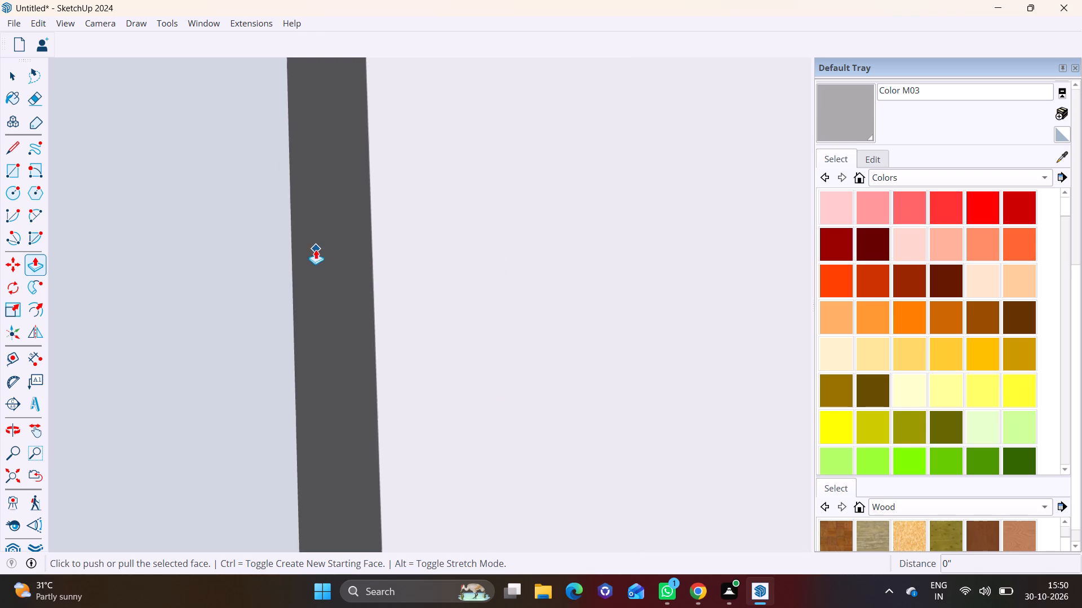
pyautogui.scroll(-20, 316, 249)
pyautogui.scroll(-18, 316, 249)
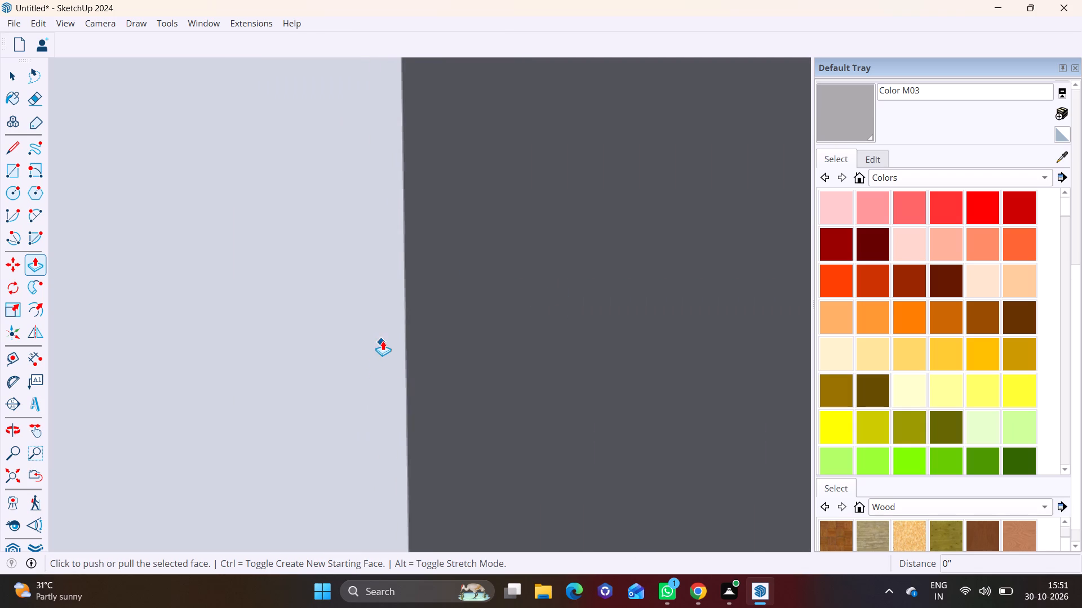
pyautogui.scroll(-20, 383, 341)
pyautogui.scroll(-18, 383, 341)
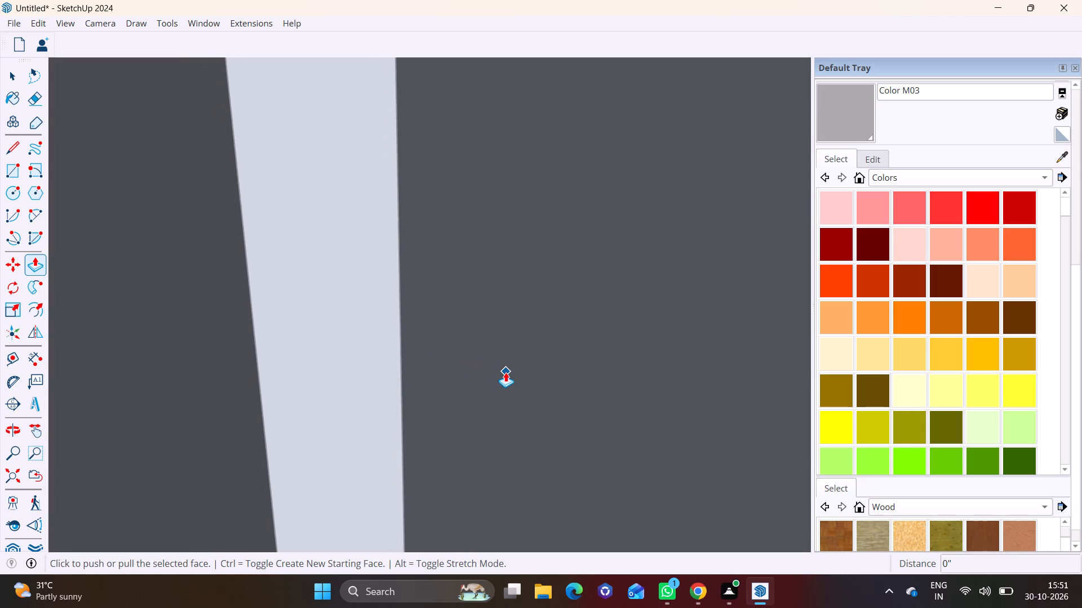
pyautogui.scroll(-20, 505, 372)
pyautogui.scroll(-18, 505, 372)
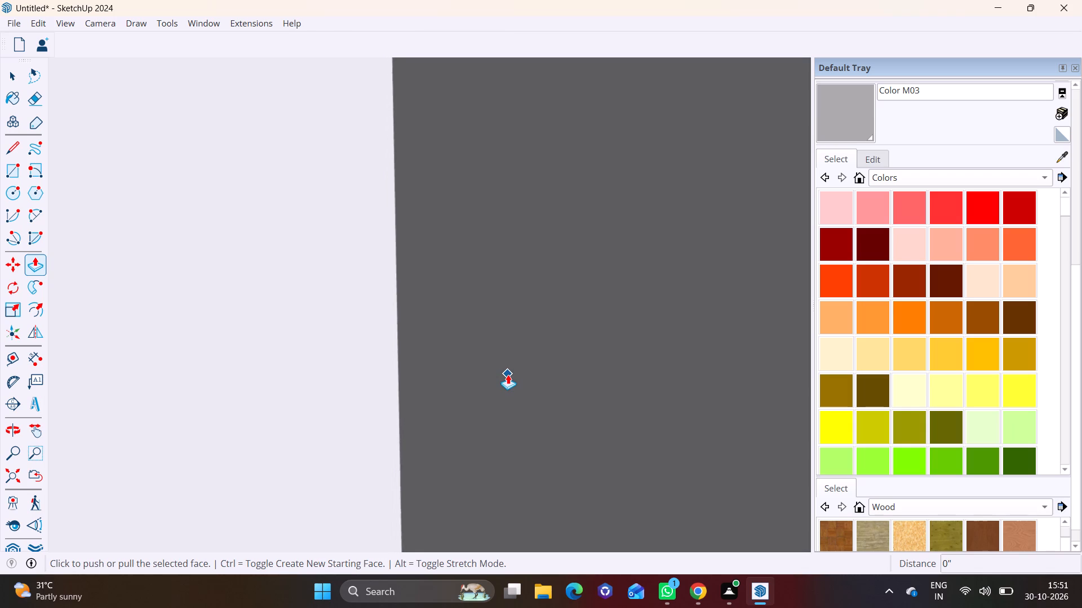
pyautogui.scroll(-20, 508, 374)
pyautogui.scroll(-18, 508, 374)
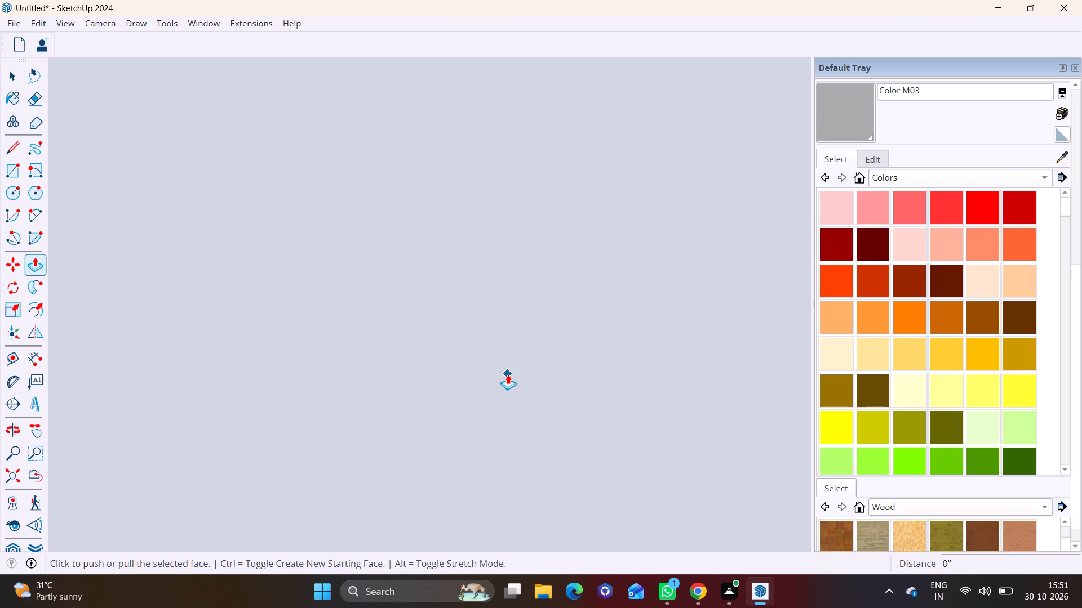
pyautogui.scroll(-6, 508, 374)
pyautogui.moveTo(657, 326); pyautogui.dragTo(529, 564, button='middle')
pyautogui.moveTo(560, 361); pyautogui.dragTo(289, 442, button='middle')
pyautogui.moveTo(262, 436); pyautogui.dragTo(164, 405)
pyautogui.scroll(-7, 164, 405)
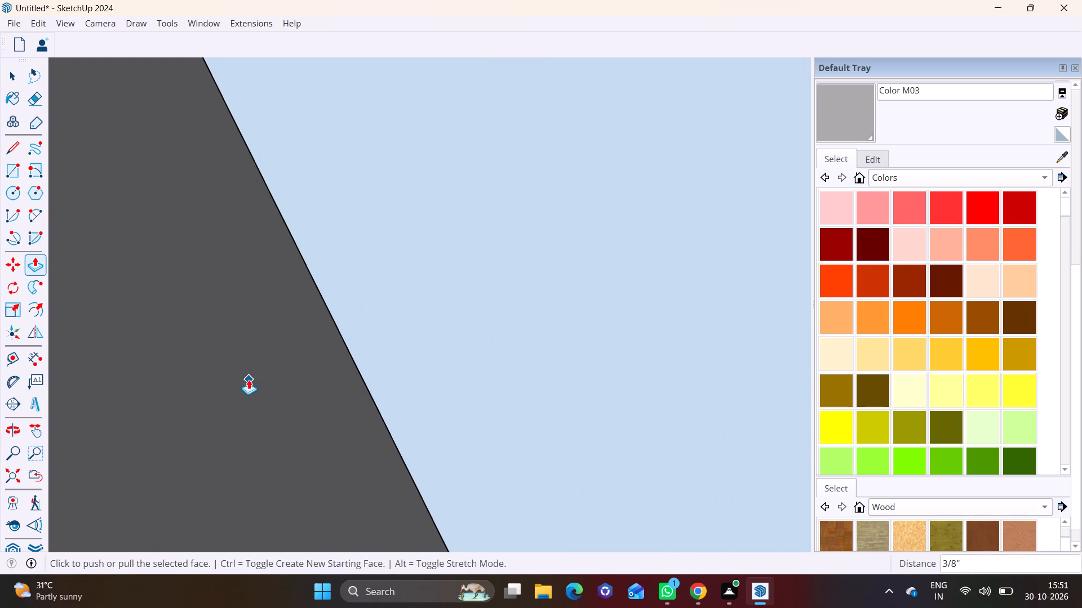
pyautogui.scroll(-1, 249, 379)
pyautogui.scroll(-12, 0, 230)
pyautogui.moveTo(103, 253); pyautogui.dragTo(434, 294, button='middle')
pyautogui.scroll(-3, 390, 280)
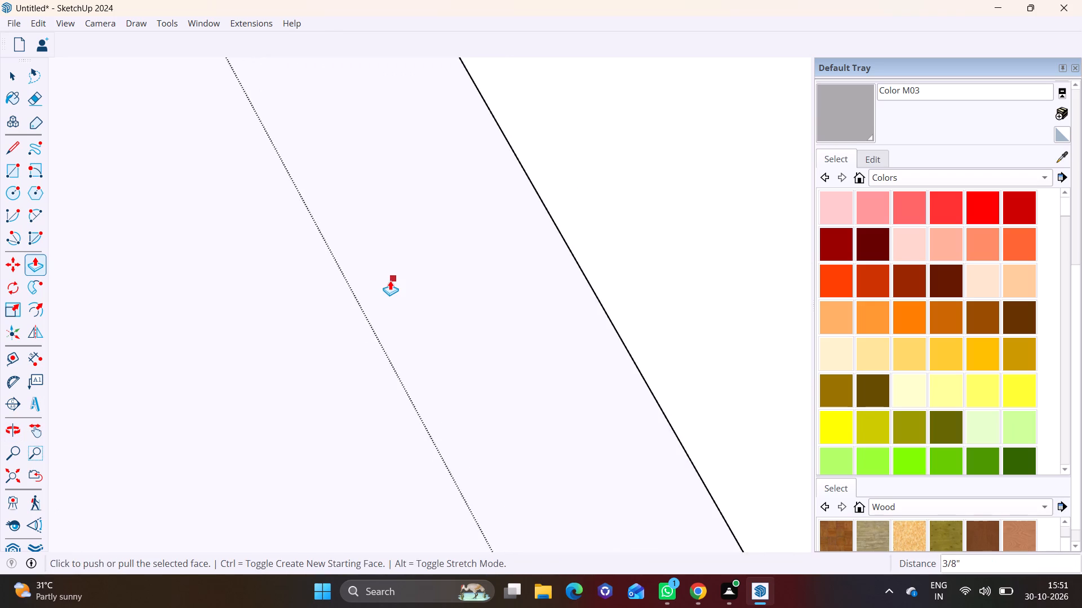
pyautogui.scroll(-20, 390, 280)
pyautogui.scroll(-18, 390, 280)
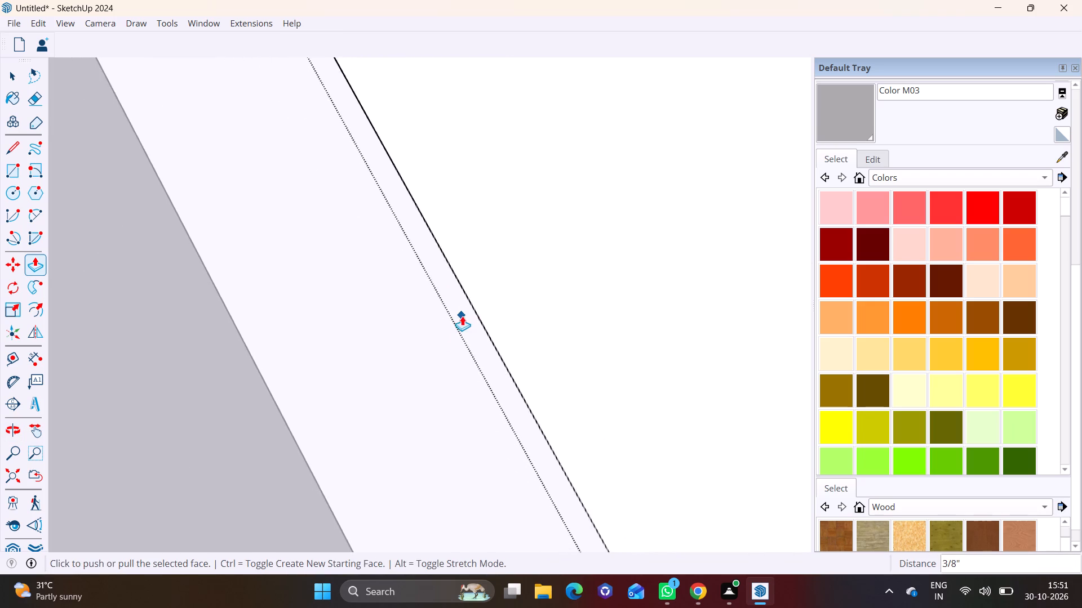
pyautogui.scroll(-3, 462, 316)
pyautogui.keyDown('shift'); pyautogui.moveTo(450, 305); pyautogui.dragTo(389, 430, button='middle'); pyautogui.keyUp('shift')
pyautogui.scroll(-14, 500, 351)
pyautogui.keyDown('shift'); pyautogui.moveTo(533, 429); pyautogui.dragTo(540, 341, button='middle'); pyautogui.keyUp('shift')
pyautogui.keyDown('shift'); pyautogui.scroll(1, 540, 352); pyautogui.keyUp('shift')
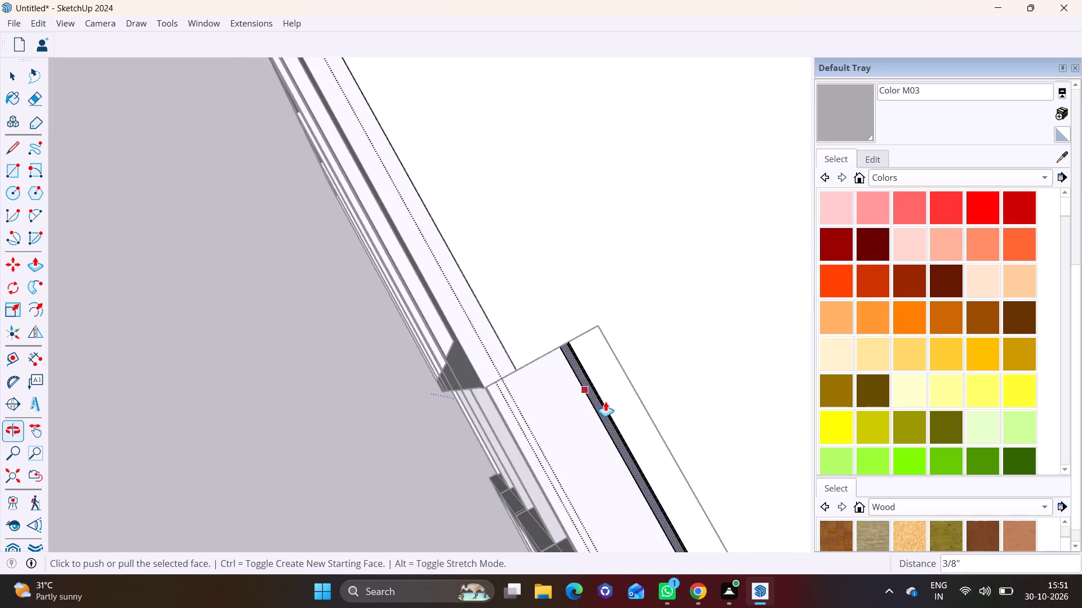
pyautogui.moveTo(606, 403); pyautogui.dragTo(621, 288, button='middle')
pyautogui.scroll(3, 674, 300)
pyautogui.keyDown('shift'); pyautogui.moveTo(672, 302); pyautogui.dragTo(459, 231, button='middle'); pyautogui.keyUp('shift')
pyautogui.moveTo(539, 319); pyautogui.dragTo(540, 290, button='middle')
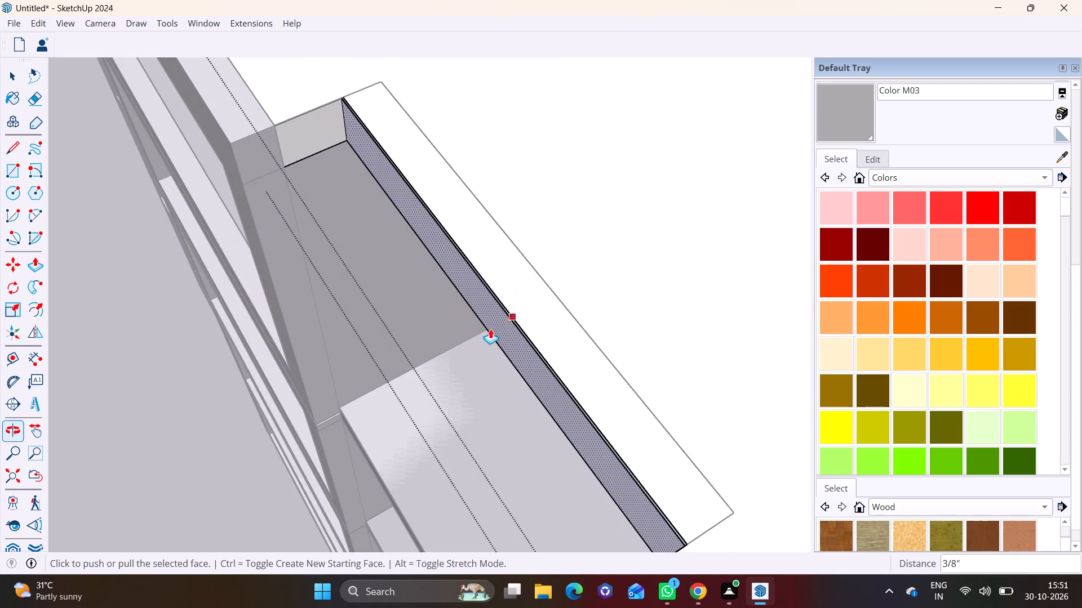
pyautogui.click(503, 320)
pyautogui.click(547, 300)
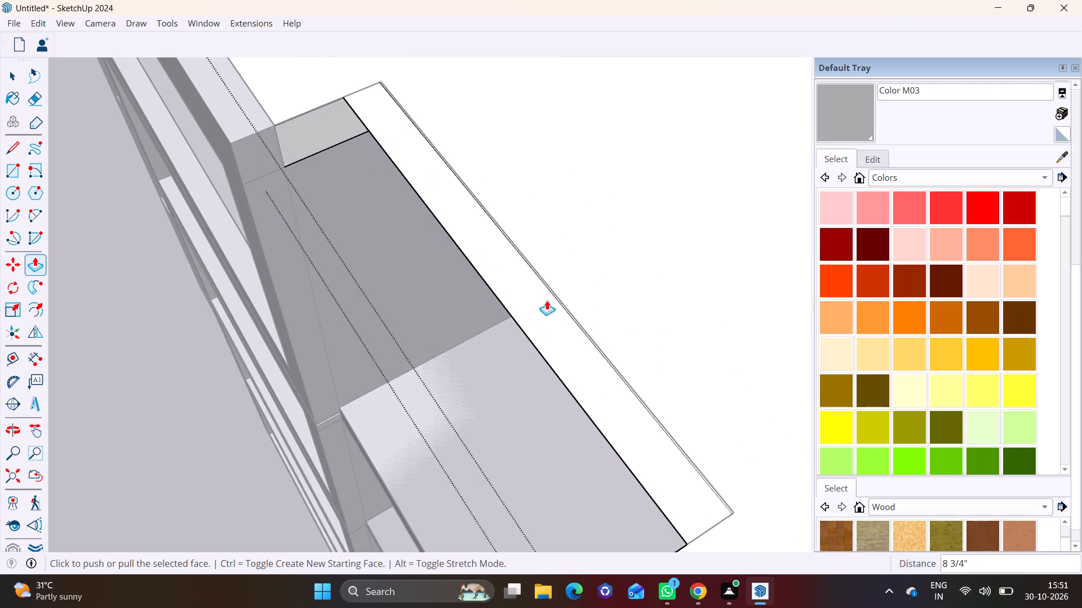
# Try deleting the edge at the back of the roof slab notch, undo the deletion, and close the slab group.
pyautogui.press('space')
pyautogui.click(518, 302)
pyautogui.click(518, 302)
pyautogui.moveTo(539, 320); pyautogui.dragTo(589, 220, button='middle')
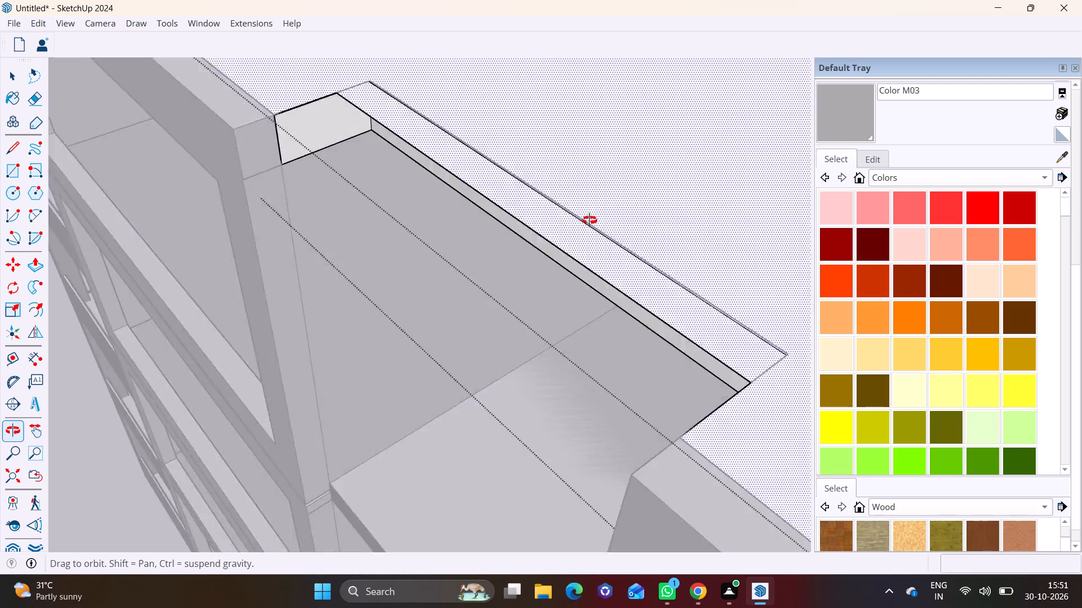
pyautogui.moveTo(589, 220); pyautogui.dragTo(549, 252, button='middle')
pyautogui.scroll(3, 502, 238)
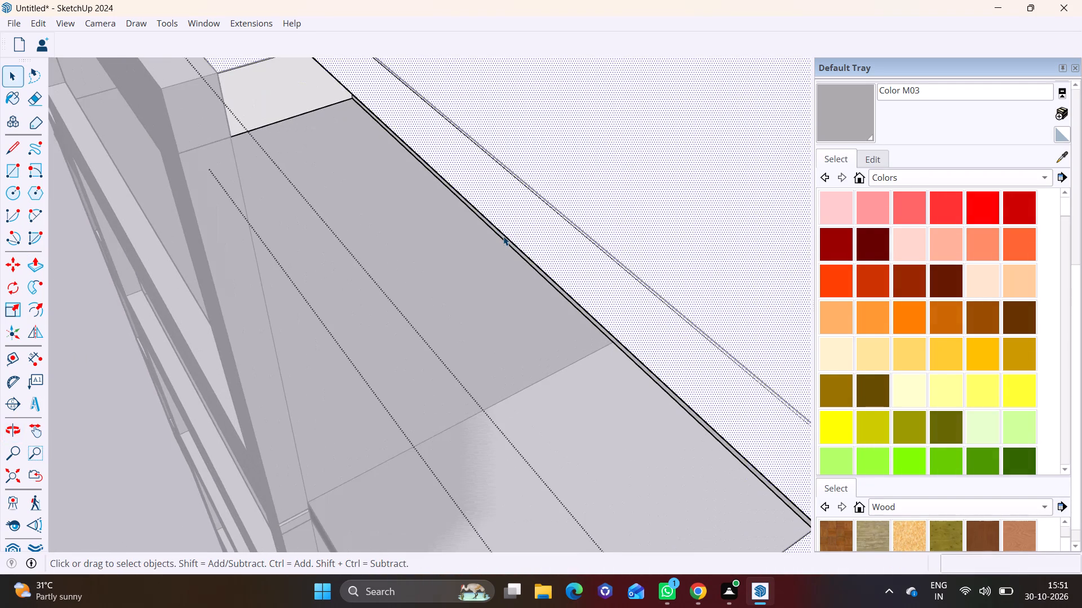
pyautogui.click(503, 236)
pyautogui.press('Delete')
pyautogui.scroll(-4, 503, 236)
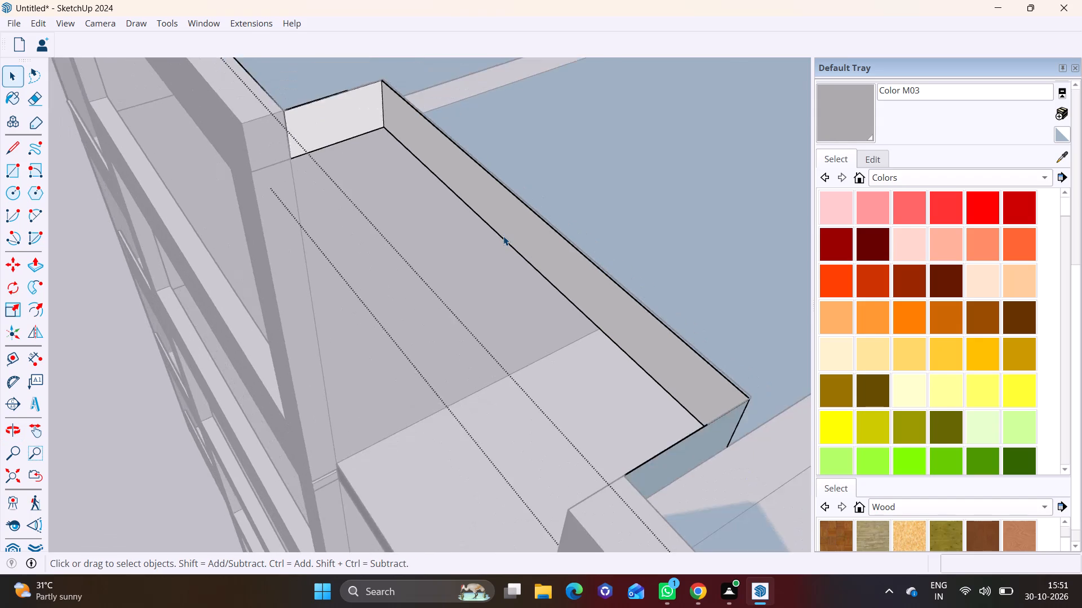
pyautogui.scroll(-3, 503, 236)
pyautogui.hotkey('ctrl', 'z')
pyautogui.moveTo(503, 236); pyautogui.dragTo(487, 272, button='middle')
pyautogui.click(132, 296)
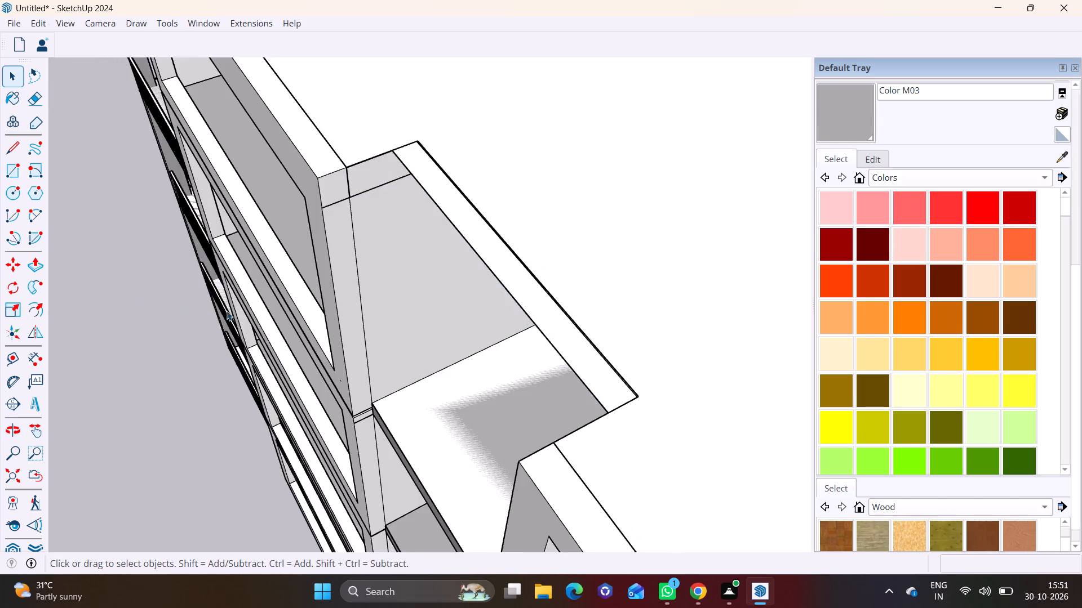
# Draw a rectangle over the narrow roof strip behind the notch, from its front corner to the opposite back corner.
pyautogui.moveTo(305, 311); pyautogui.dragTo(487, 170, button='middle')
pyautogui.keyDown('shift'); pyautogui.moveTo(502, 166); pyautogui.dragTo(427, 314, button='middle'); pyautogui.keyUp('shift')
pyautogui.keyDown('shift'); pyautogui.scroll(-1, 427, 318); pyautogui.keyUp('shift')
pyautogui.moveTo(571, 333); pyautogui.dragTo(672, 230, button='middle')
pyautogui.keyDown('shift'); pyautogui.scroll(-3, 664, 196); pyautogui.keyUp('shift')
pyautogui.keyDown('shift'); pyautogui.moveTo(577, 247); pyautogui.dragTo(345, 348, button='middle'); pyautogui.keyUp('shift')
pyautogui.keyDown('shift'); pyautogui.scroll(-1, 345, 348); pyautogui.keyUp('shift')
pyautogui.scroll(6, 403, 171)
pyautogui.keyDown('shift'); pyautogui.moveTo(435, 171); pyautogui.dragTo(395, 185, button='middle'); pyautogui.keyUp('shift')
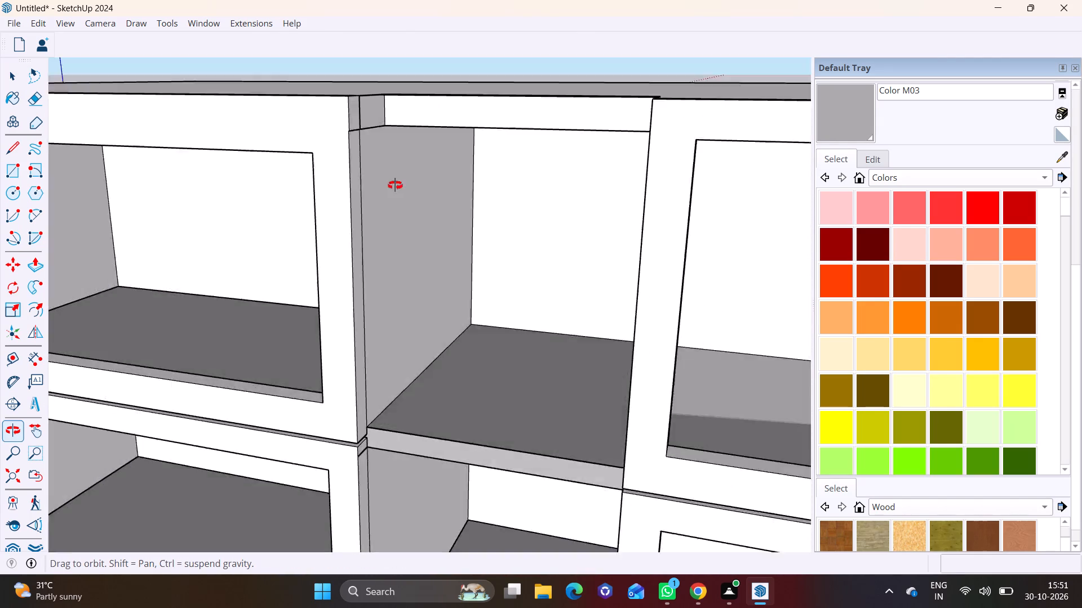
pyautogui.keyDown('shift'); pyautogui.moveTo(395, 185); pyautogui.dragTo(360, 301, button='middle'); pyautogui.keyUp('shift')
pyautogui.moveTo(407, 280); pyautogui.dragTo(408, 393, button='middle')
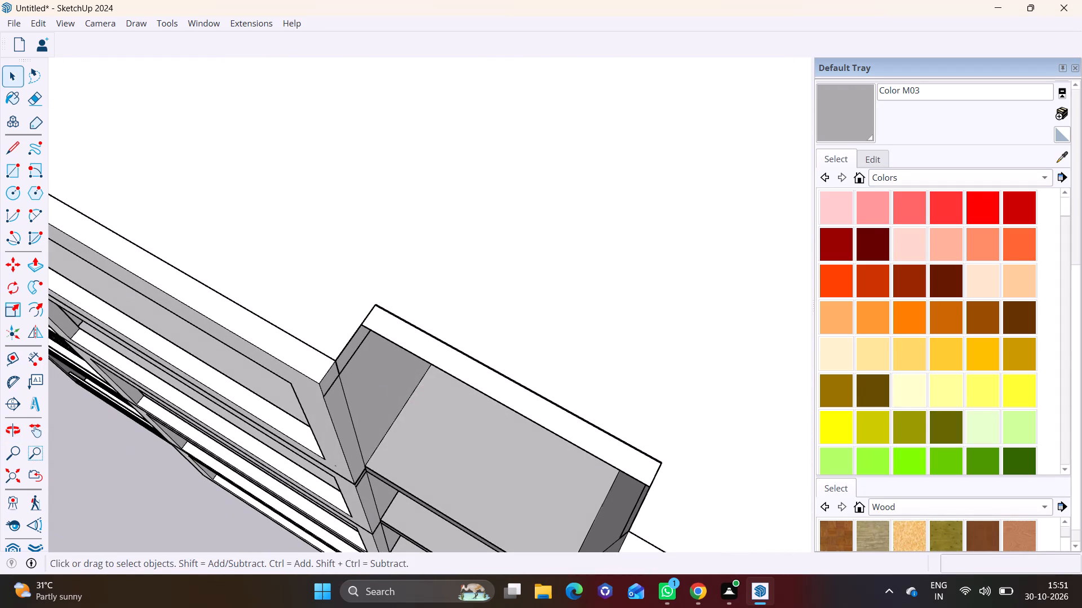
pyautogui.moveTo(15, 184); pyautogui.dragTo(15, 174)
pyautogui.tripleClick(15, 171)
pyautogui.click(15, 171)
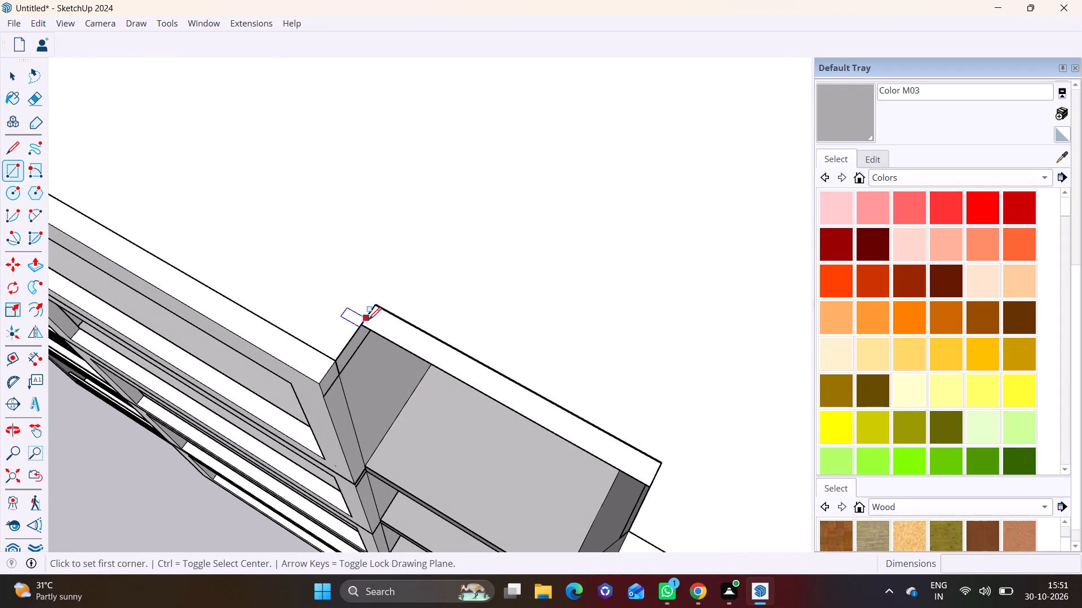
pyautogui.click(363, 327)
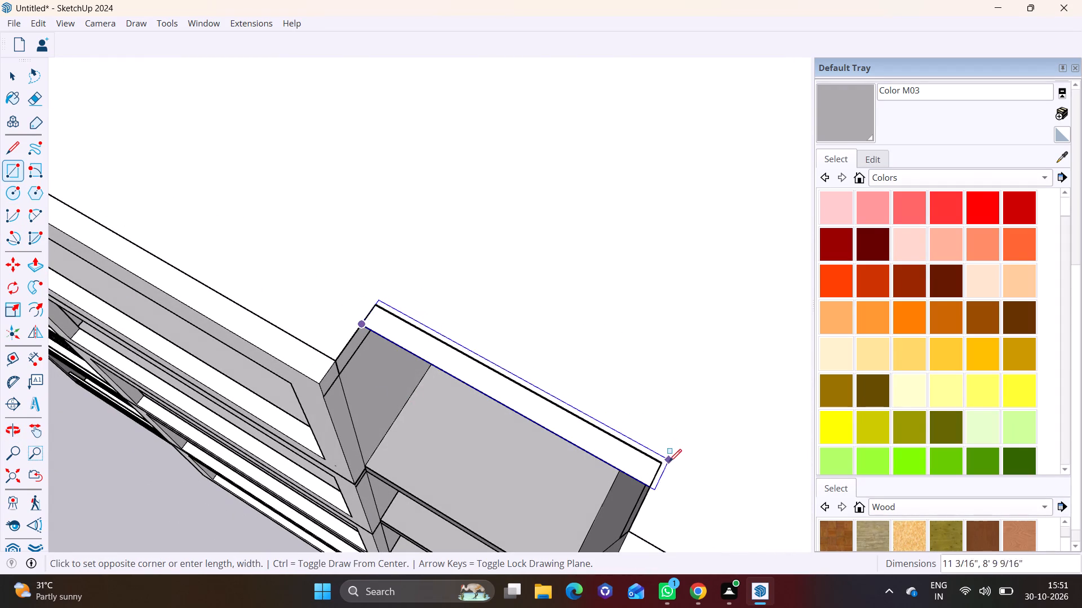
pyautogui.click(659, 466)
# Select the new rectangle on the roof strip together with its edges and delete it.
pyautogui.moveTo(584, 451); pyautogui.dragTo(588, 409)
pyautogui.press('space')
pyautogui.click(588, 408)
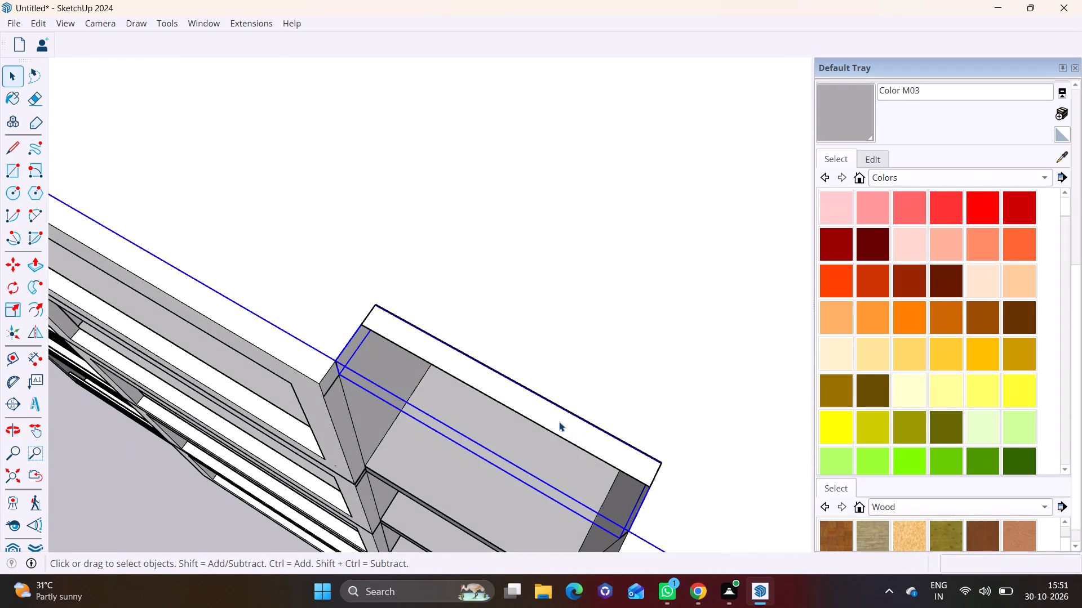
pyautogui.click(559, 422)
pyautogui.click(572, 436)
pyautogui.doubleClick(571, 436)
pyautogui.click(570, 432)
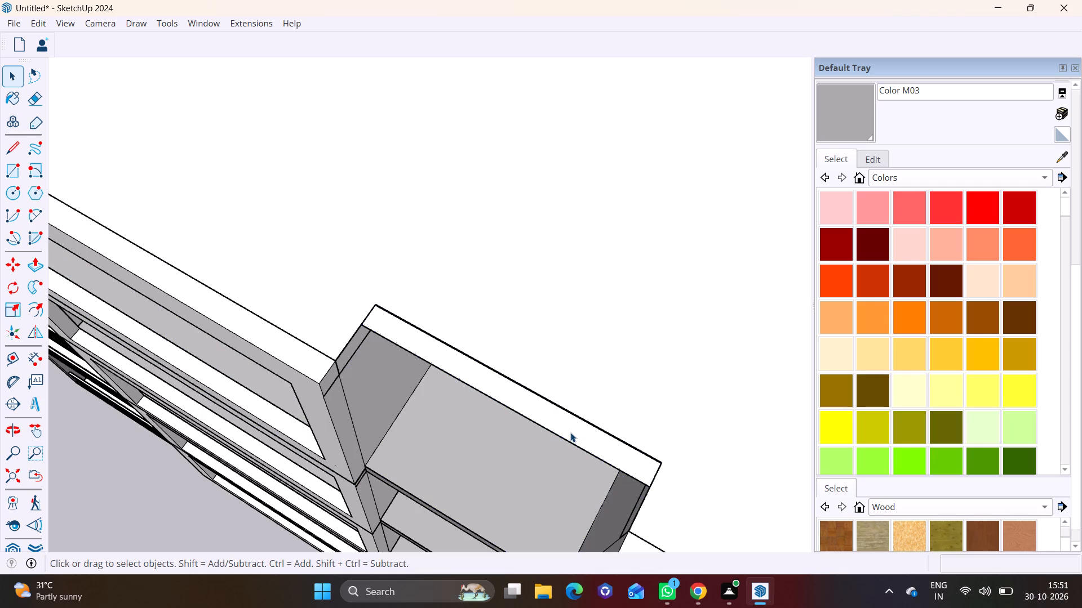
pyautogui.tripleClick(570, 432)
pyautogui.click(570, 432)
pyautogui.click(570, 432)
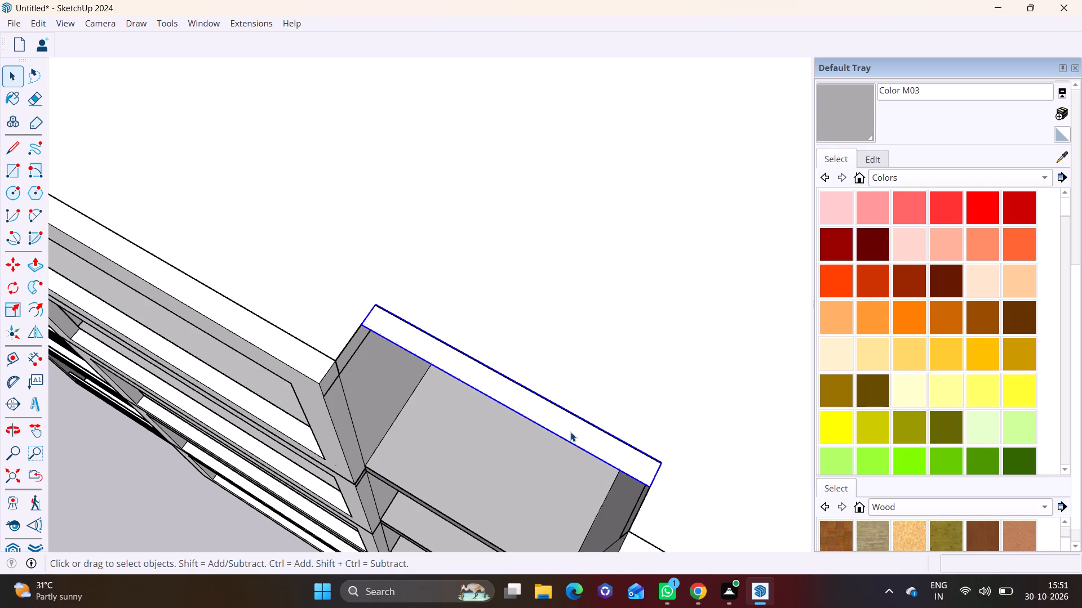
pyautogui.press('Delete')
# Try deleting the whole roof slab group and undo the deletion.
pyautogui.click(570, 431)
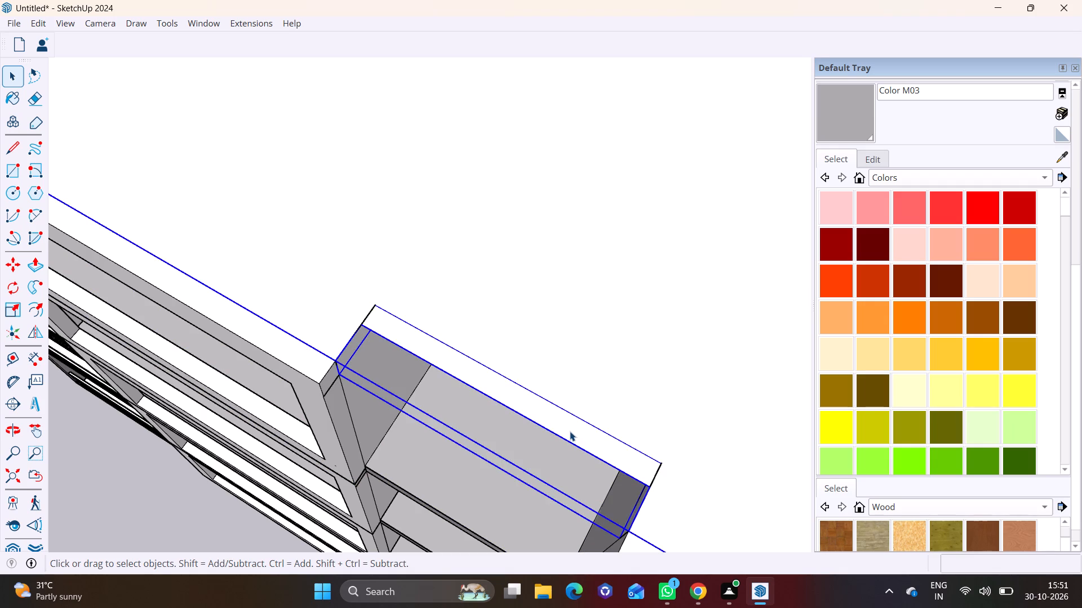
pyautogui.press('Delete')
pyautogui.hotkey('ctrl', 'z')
# Examine the upper facade and compare the roof slab above the narrow bay with the floor slab edges below it.
pyautogui.moveTo(571, 429); pyautogui.dragTo(666, 190, button='middle')
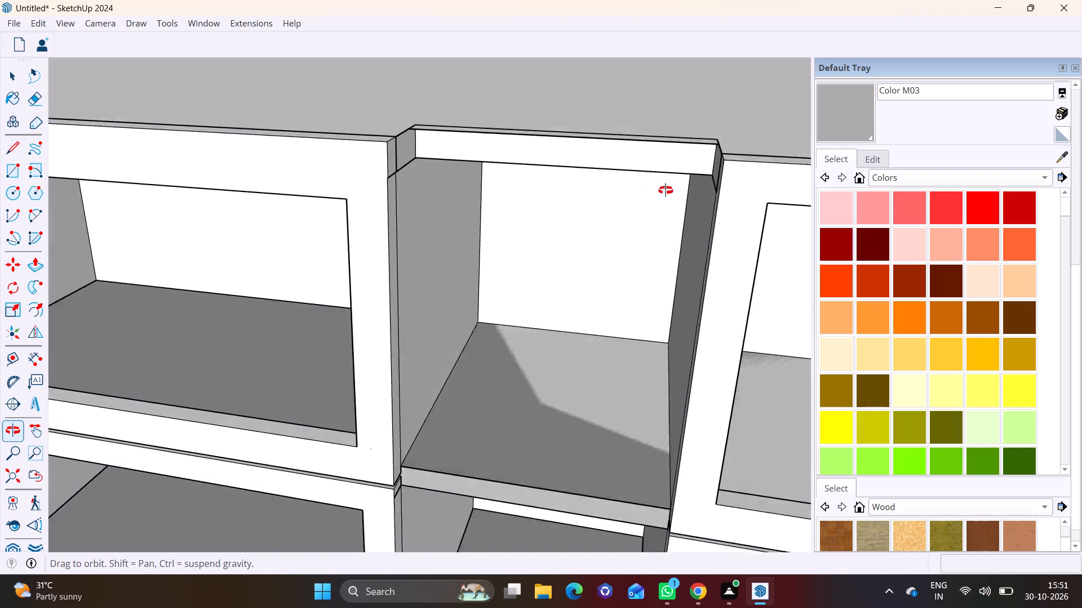
pyautogui.moveTo(666, 190); pyautogui.dragTo(672, 142, button='middle')
pyautogui.scroll(-7, 669, 151)
pyautogui.moveTo(621, 221); pyautogui.dragTo(430, 244, button='middle')
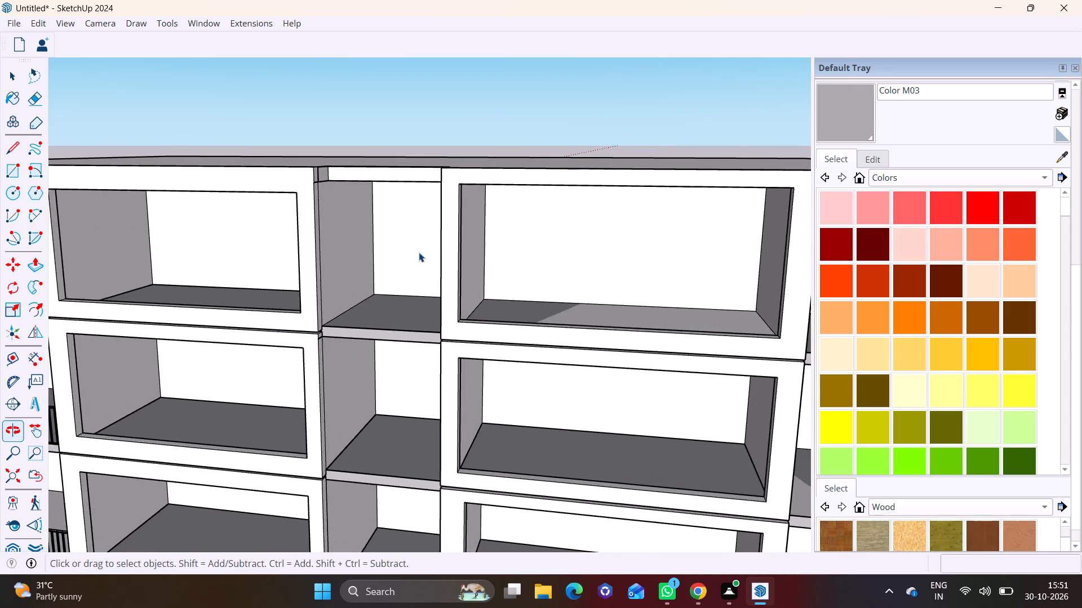
pyautogui.moveTo(419, 252); pyautogui.dragTo(586, 227, button='middle')
pyautogui.scroll(-2, 537, 169)
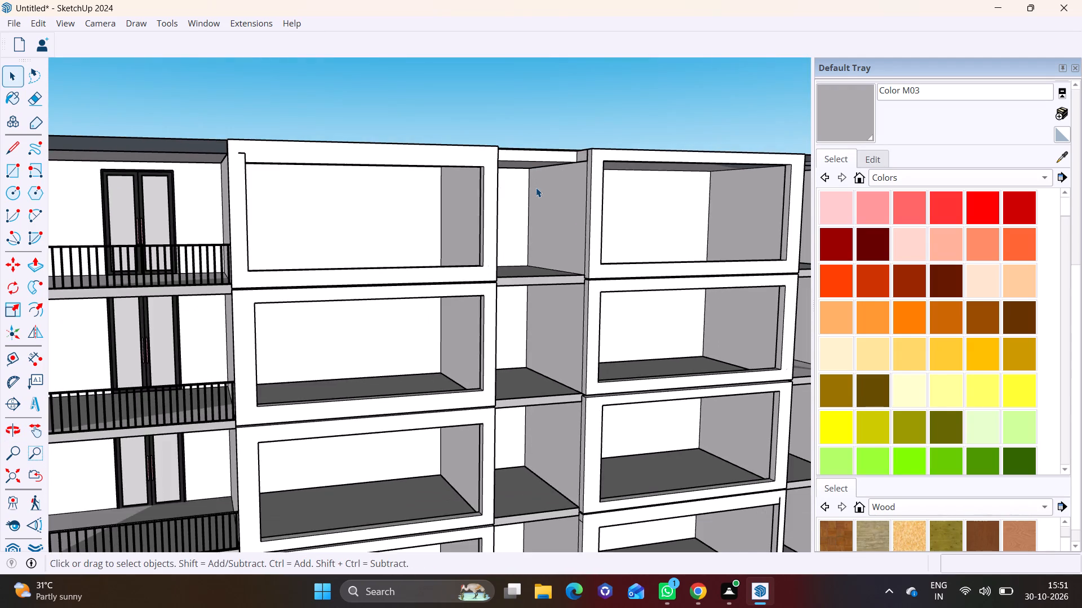
pyautogui.moveTo(535, 188); pyautogui.dragTo(490, 115, button='middle')
pyautogui.moveTo(471, 187); pyautogui.dragTo(411, 296, button='middle')
pyautogui.scroll(8, 474, 230)
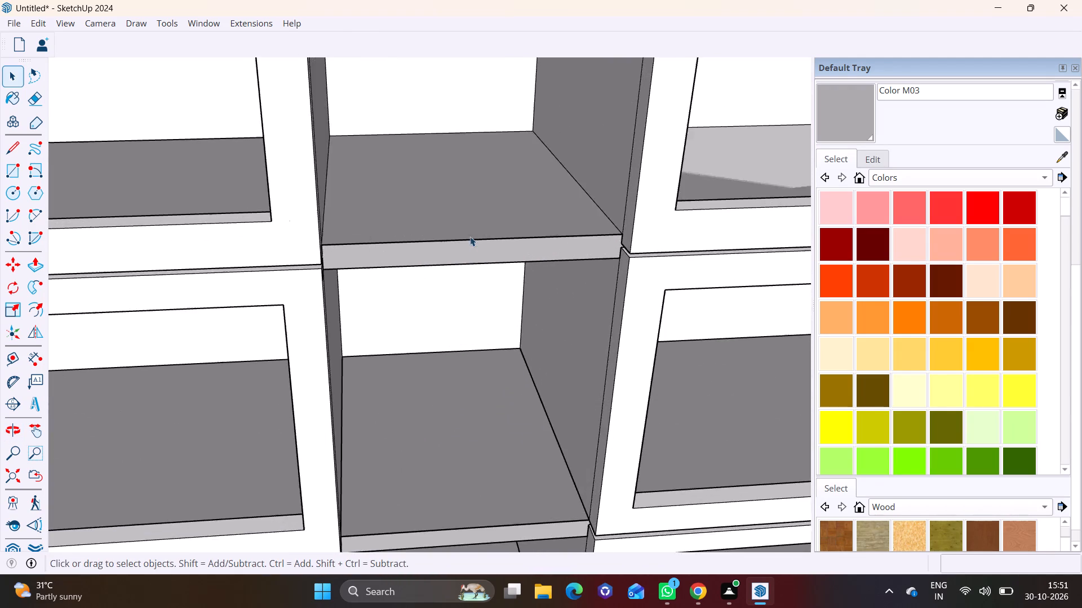
pyautogui.scroll(3, 470, 236)
pyautogui.moveTo(476, 241); pyautogui.dragTo(422, 241, button='middle')
pyautogui.moveTo(423, 241); pyautogui.dragTo(423, 214, button='middle')
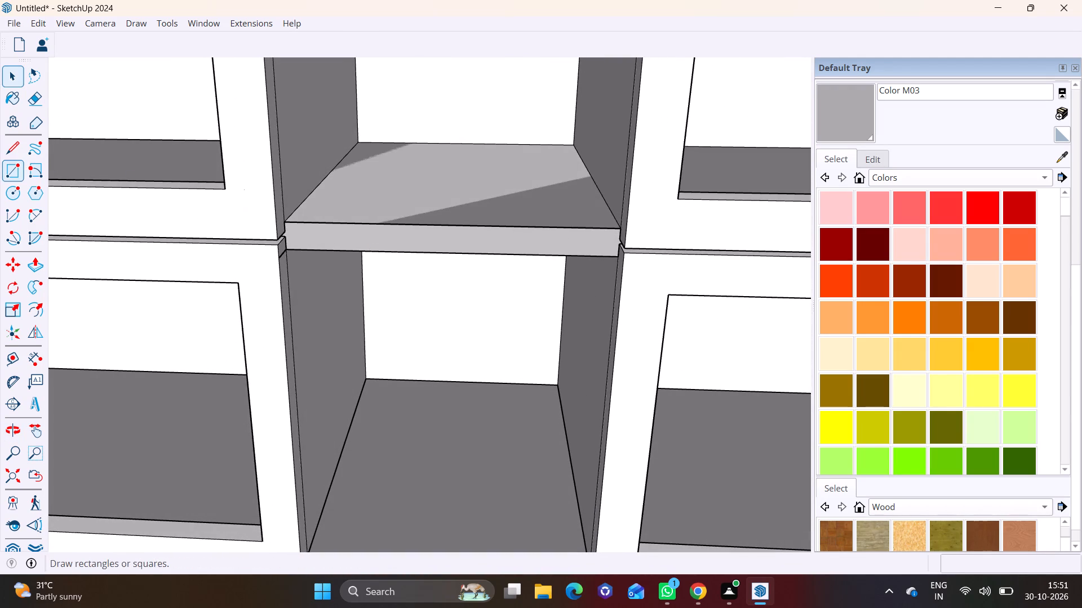
pyautogui.click(8, 169)
pyautogui.moveTo(327, 251); pyautogui.dragTo(295, 191, button='middle')
pyautogui.scroll(4, 297, 185)
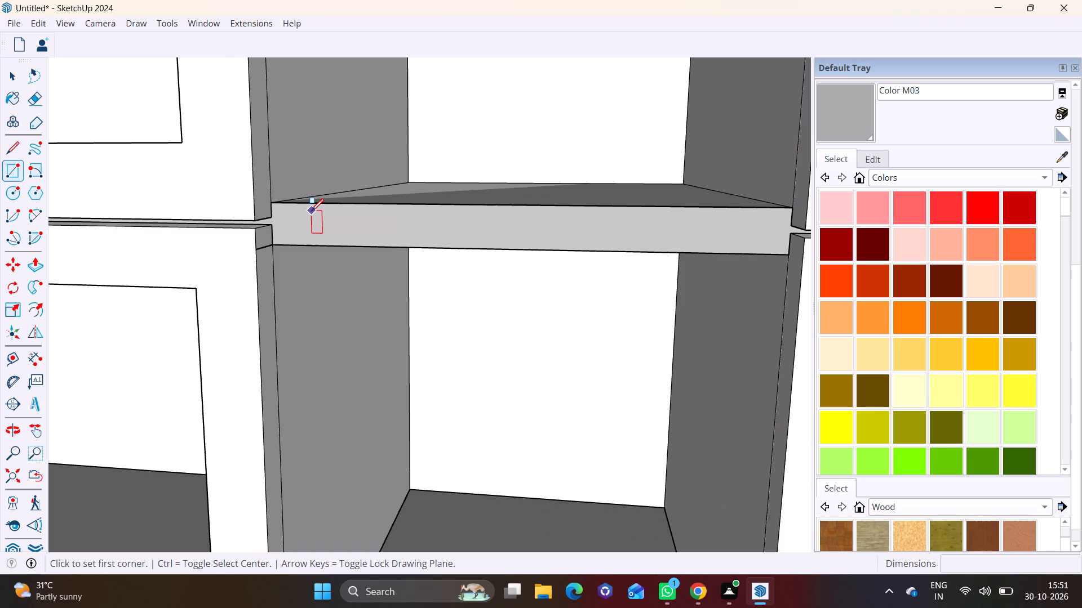
# Undo the series of roof slab edits back to before the notch was cut above the narrow bay.
pyautogui.hotkey('ctrl', 'z')
pyautogui.hotkey('ctrl', 'z')
pyautogui.hotkey('ctrl', 'z')
pyautogui.scroll(-13, 356, 267)
pyautogui.hotkey('ctrl', 'z')
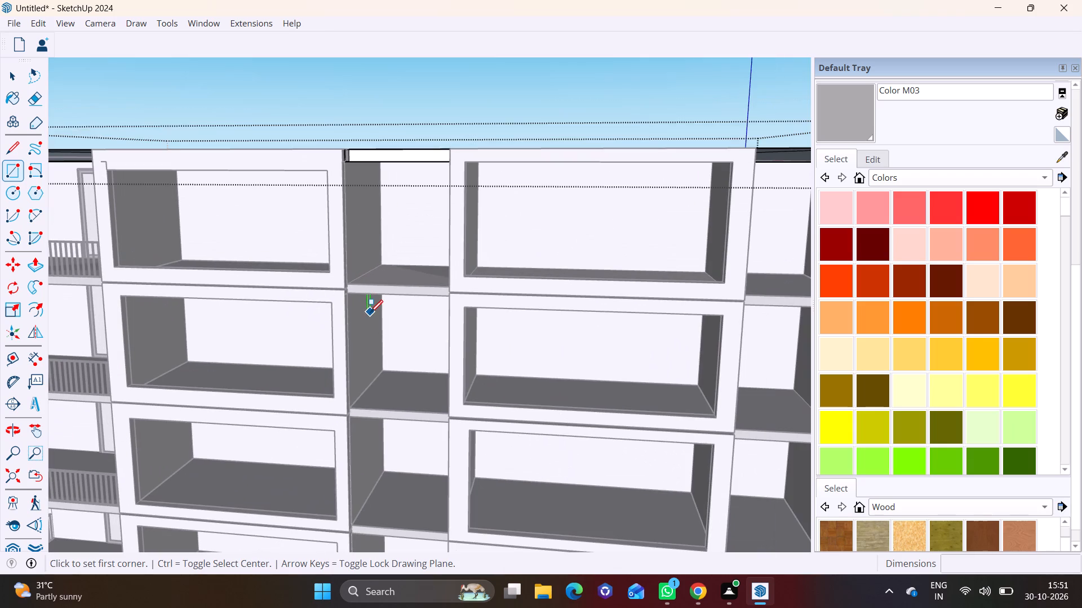
pyautogui.hotkey('ctrl', 'z')
pyautogui.hotkey('ctrl', 'z')
pyautogui.hotkey('ctrl', 'z')
pyautogui.hotkey('ctrl', 'z')
pyautogui.hotkey('ctrl', 'z')
pyautogui.hotkey('ctrl', 'z')
pyautogui.hotkey('ctrl', 'z')
pyautogui.hotkey('ctrl', 'z')
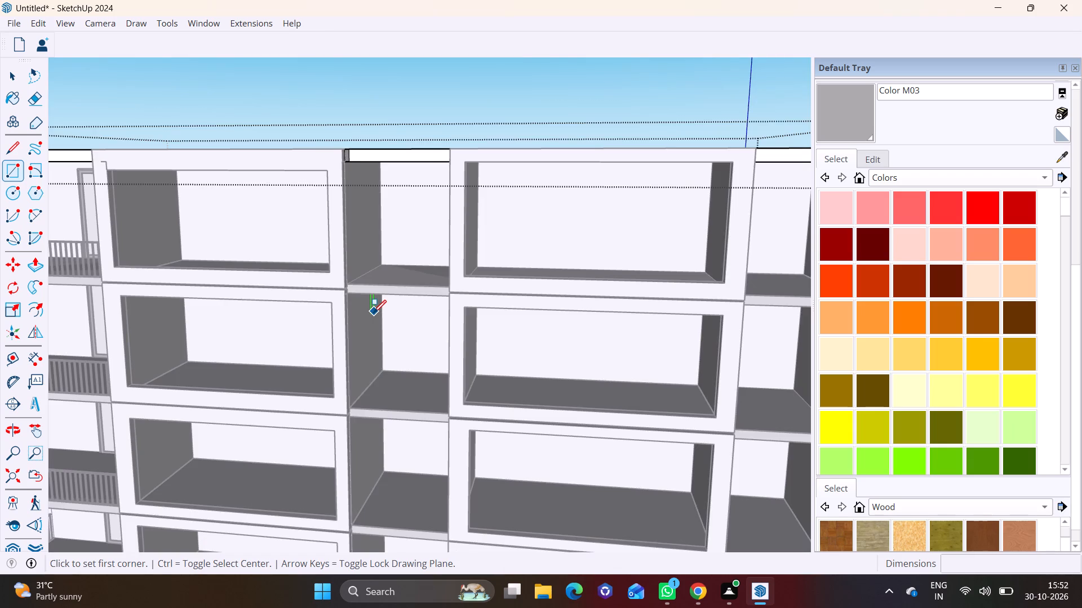
pyautogui.hotkey('ctrl', 'z')
pyautogui.hotkey('ctrl', 'z')
pyautogui.hotkey('ctrl', 'z')
pyautogui.hotkey('ctrl', 'z')
pyautogui.hotkey('ctrl', 'z')
pyautogui.hotkey('ctrl', 'z')
pyautogui.hotkey('ctrl', 'z')
pyautogui.hotkey('ctrl', 'z')
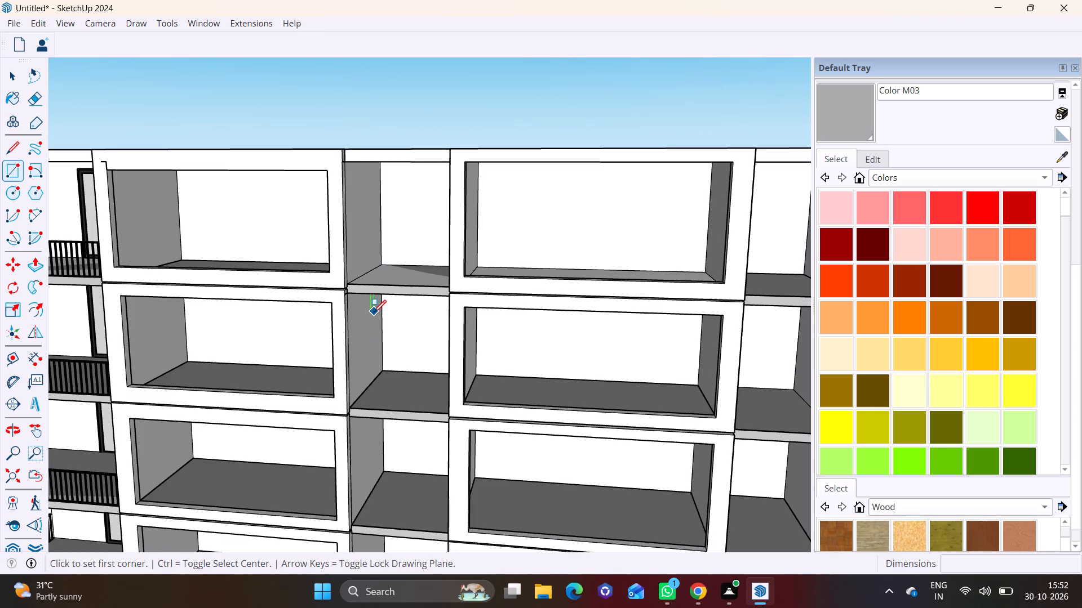
# Undo the remaining earlier edits to the roof slab above the narrow bay.
pyautogui.hotkey('ctrl', 'z')
pyautogui.hotkey('ctrl', 'z')
pyautogui.hotkey('ctrl', 'z')
pyautogui.hotkey('ctrl', 'z')
pyautogui.hotkey('ctrl', 'z')
pyautogui.hotkey('ctrl', 'z')
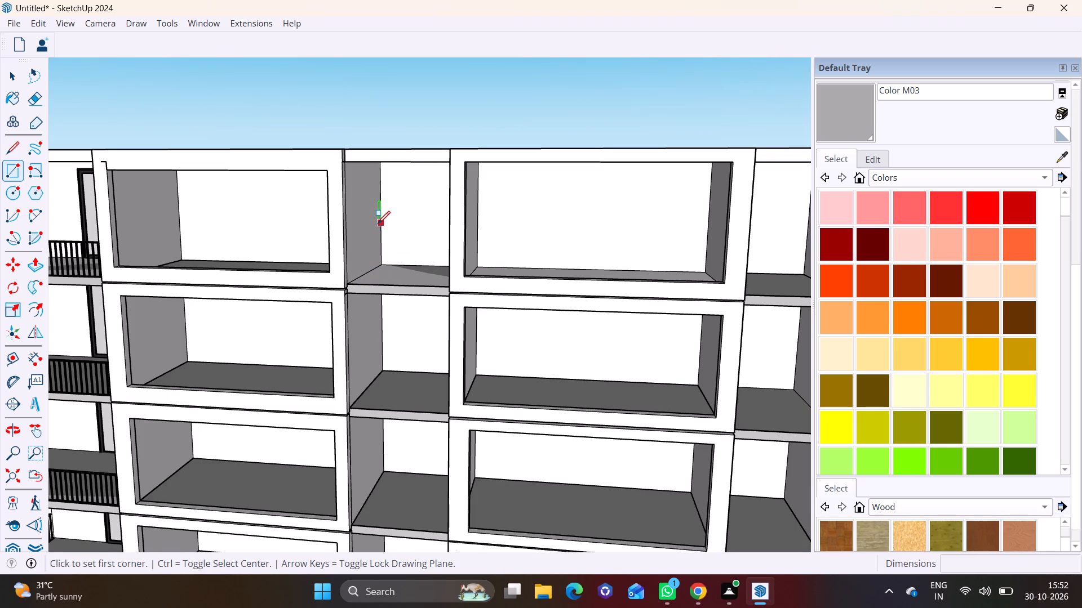
pyautogui.hotkey('ctrl', 'z')
pyautogui.moveTo(391, 189); pyautogui.dragTo(396, 319, button='middle')
pyautogui.hotkey('ctrl', 'z')
pyautogui.hotkey('ctrl', 'z')
pyautogui.hotkey('ctrl', 'z')
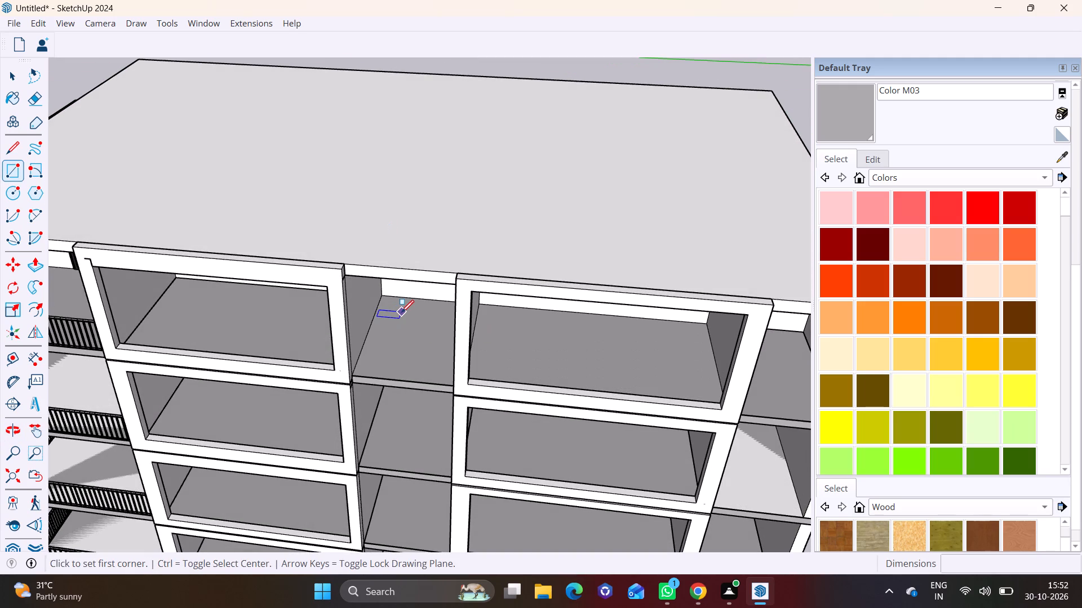
pyautogui.hotkey('ctrl', 'z')
pyautogui.hotkey('ctrl', 'z')
pyautogui.press('space')
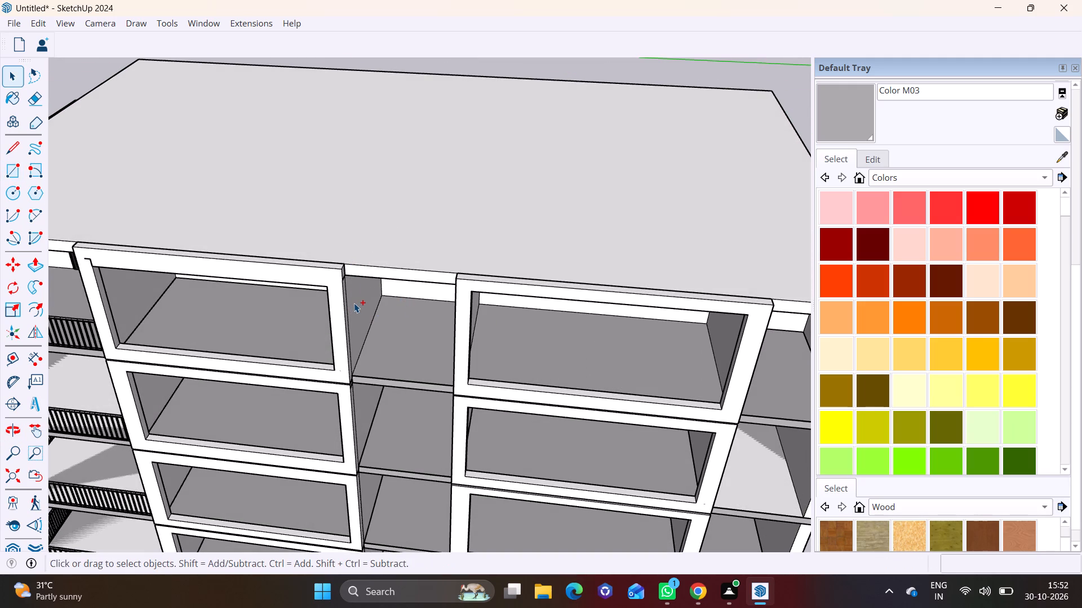
pyautogui.hotkey('ctrl', 'z')
pyautogui.hotkey('ctrl', 'z')
pyautogui.hotkey('ctrl', 'z')
pyautogui.hotkey('ctrl', 'z')
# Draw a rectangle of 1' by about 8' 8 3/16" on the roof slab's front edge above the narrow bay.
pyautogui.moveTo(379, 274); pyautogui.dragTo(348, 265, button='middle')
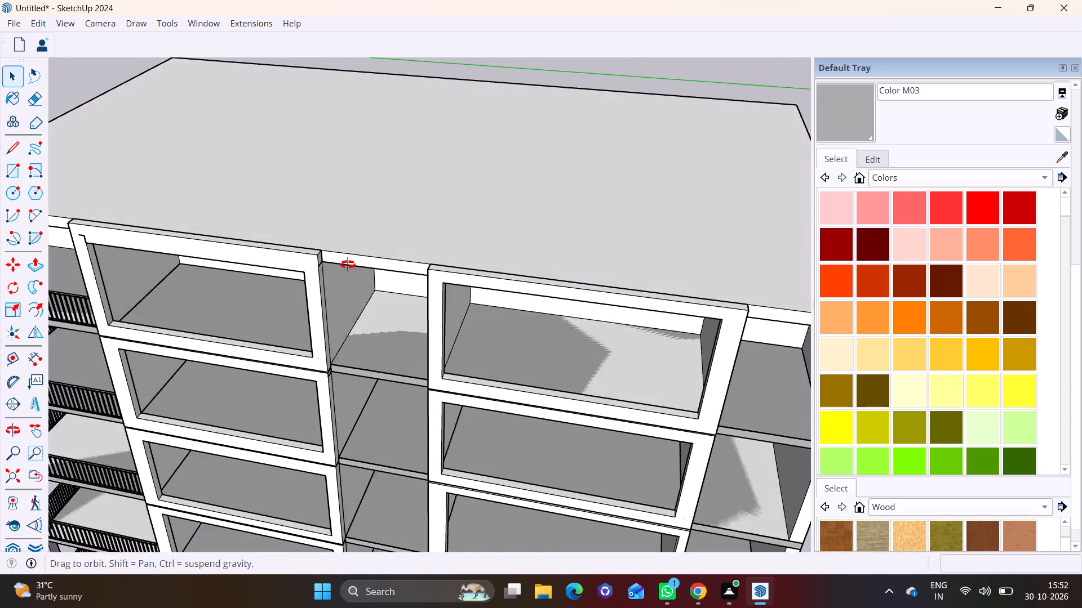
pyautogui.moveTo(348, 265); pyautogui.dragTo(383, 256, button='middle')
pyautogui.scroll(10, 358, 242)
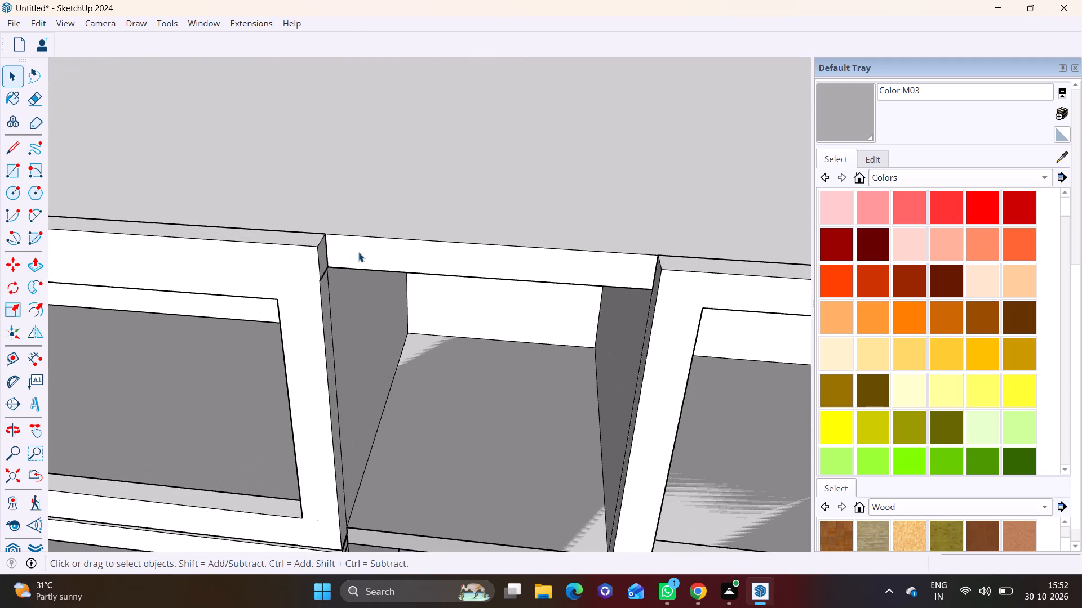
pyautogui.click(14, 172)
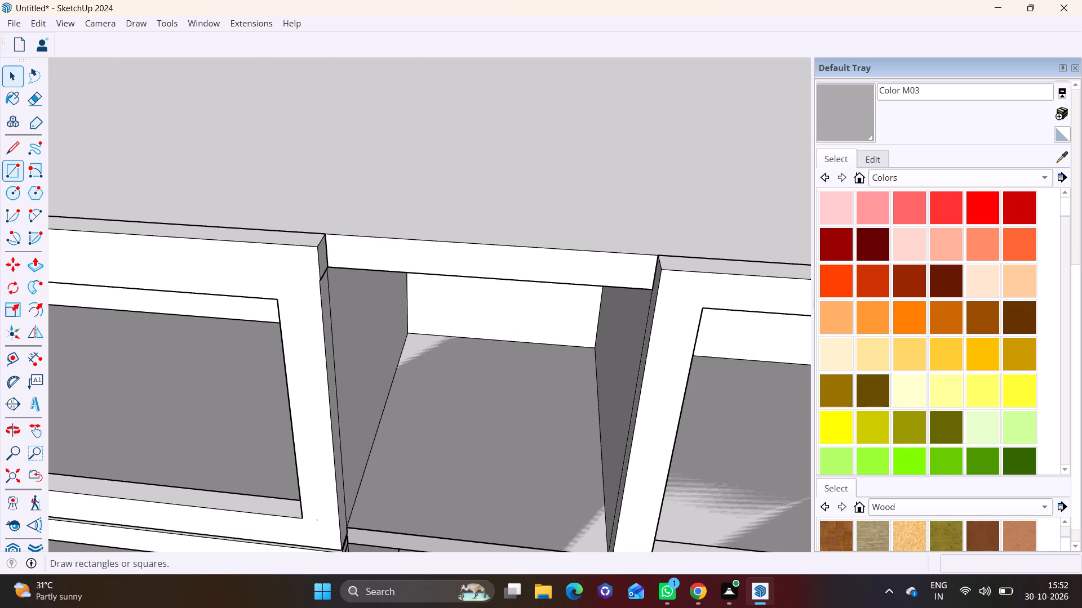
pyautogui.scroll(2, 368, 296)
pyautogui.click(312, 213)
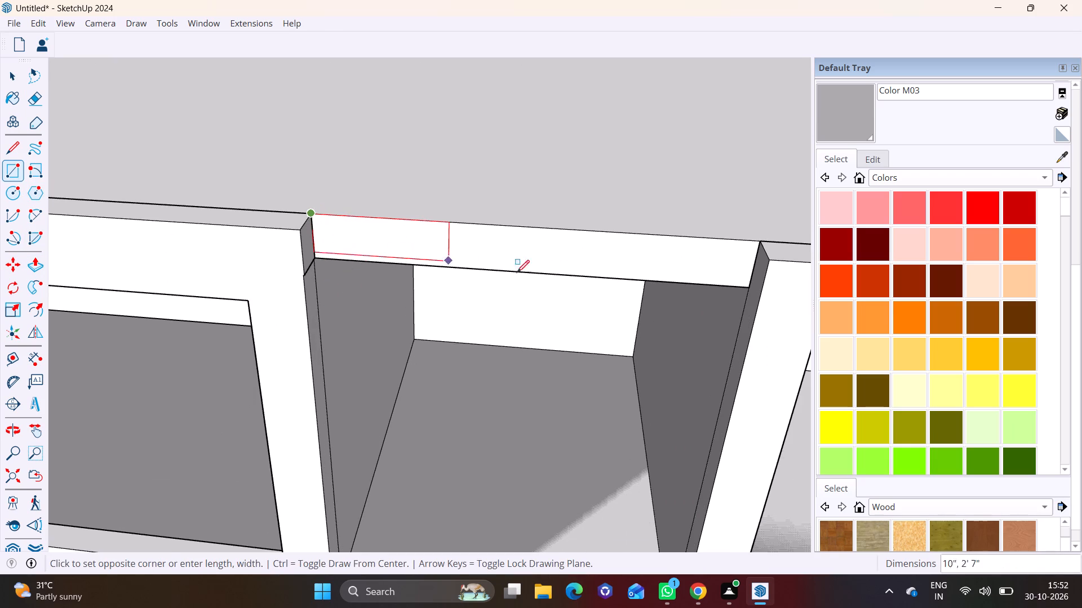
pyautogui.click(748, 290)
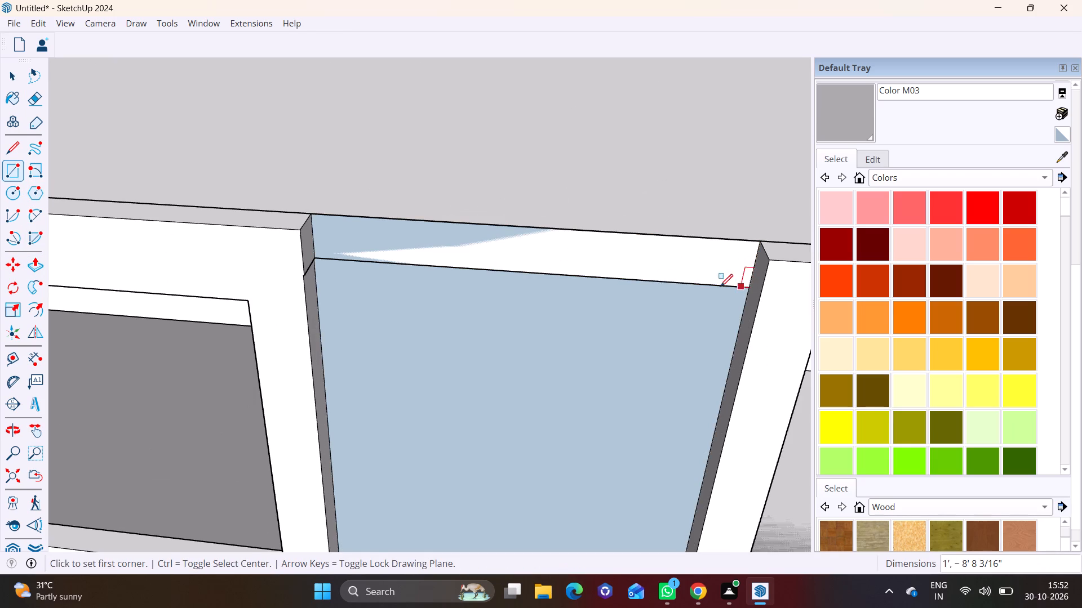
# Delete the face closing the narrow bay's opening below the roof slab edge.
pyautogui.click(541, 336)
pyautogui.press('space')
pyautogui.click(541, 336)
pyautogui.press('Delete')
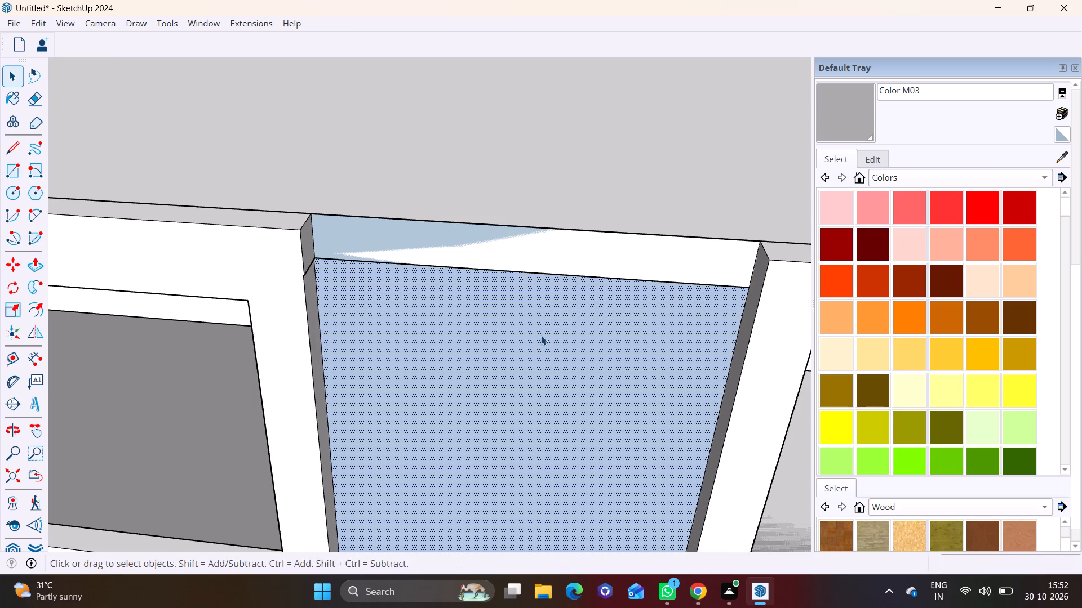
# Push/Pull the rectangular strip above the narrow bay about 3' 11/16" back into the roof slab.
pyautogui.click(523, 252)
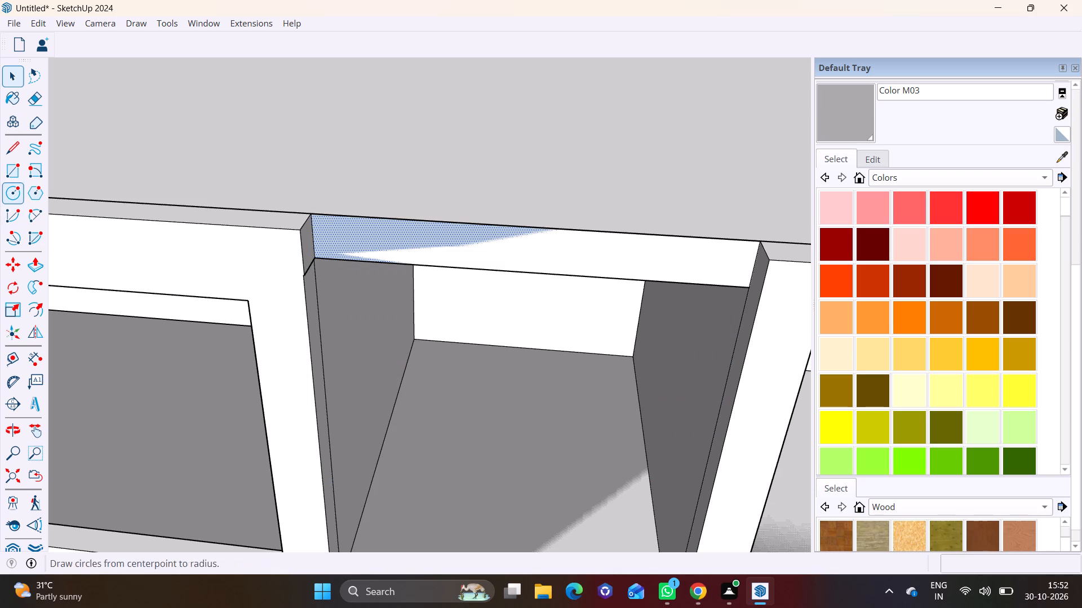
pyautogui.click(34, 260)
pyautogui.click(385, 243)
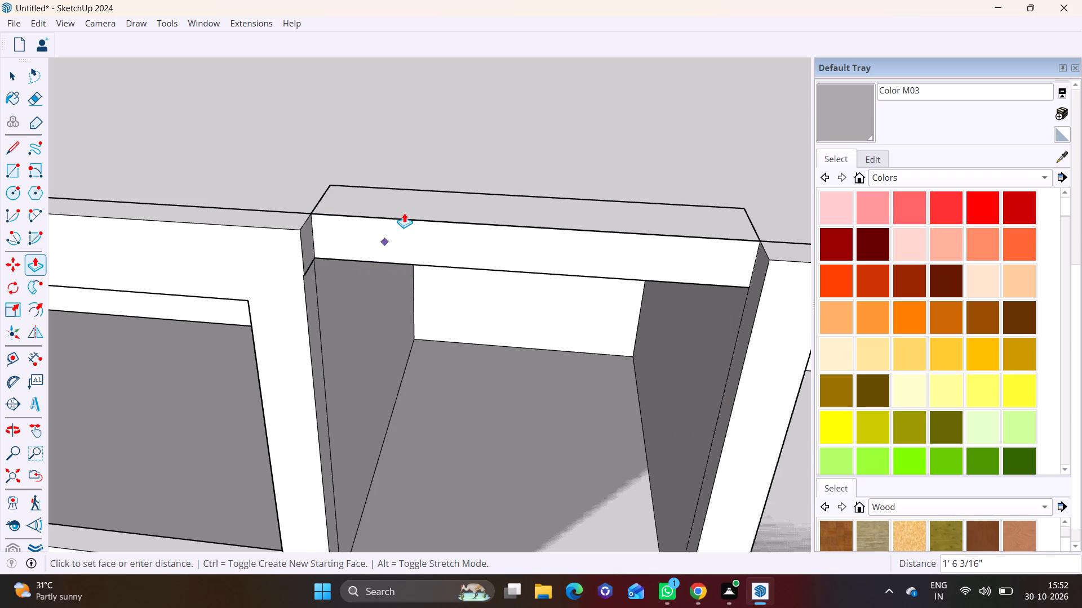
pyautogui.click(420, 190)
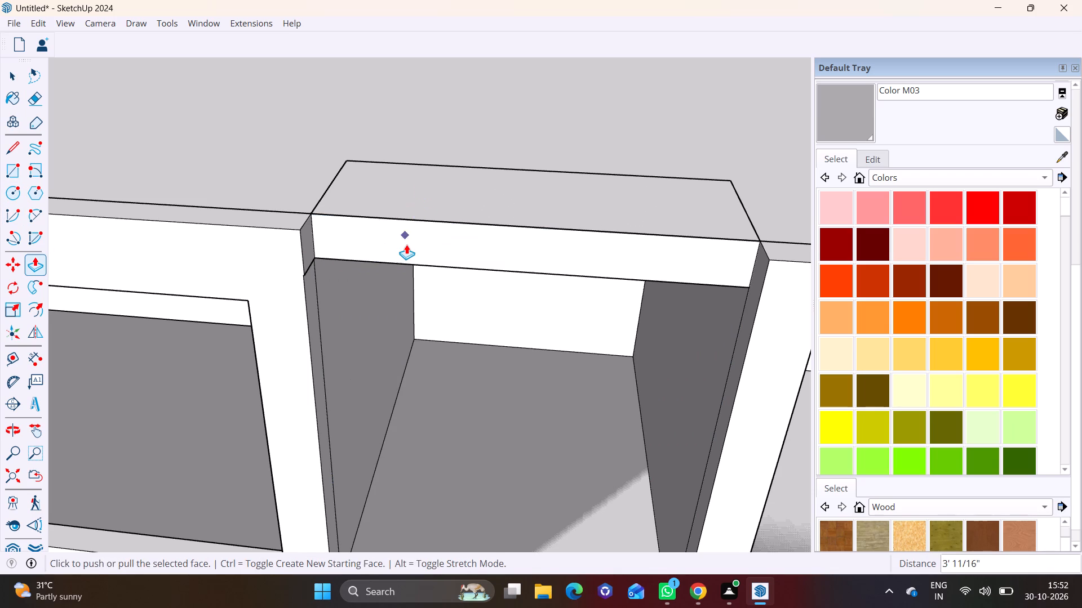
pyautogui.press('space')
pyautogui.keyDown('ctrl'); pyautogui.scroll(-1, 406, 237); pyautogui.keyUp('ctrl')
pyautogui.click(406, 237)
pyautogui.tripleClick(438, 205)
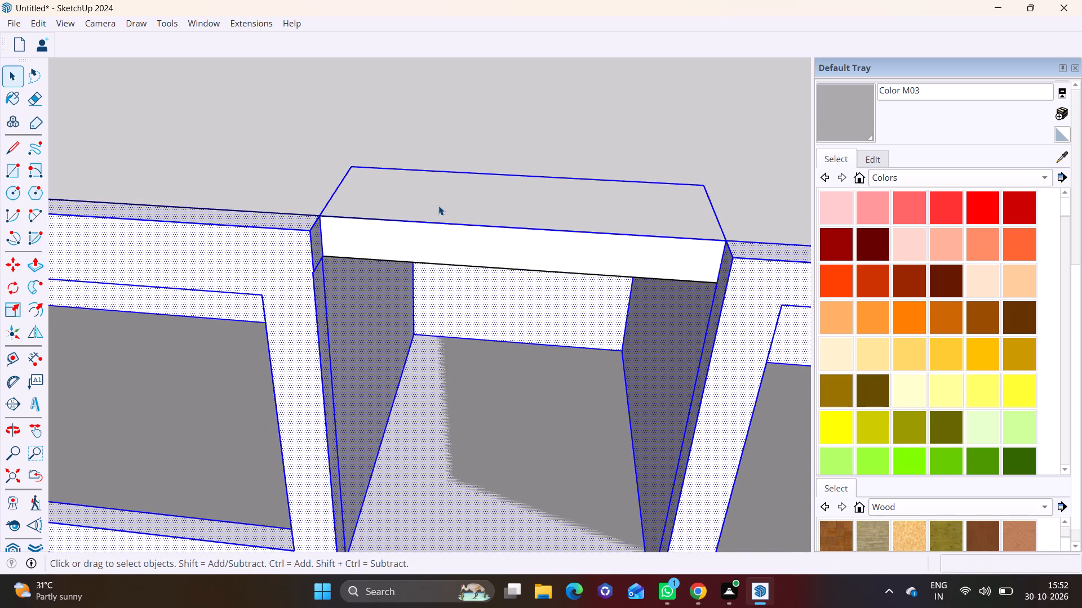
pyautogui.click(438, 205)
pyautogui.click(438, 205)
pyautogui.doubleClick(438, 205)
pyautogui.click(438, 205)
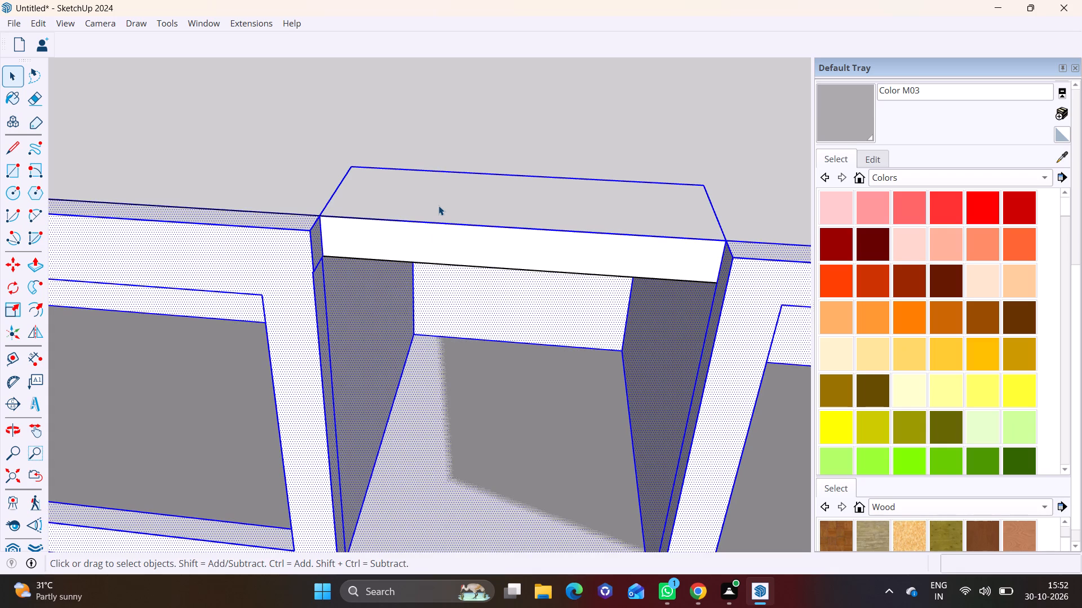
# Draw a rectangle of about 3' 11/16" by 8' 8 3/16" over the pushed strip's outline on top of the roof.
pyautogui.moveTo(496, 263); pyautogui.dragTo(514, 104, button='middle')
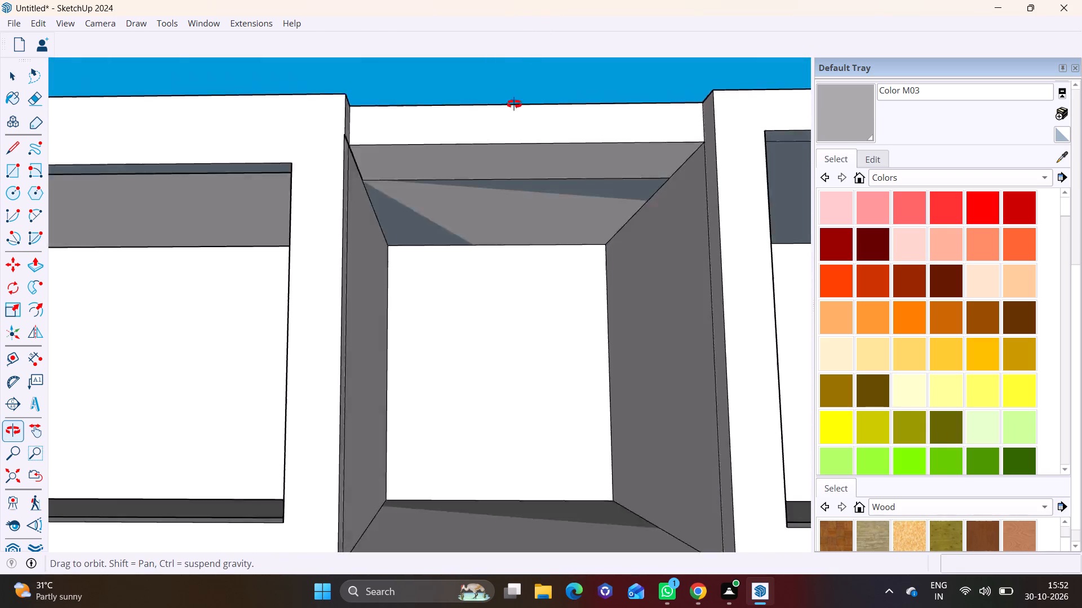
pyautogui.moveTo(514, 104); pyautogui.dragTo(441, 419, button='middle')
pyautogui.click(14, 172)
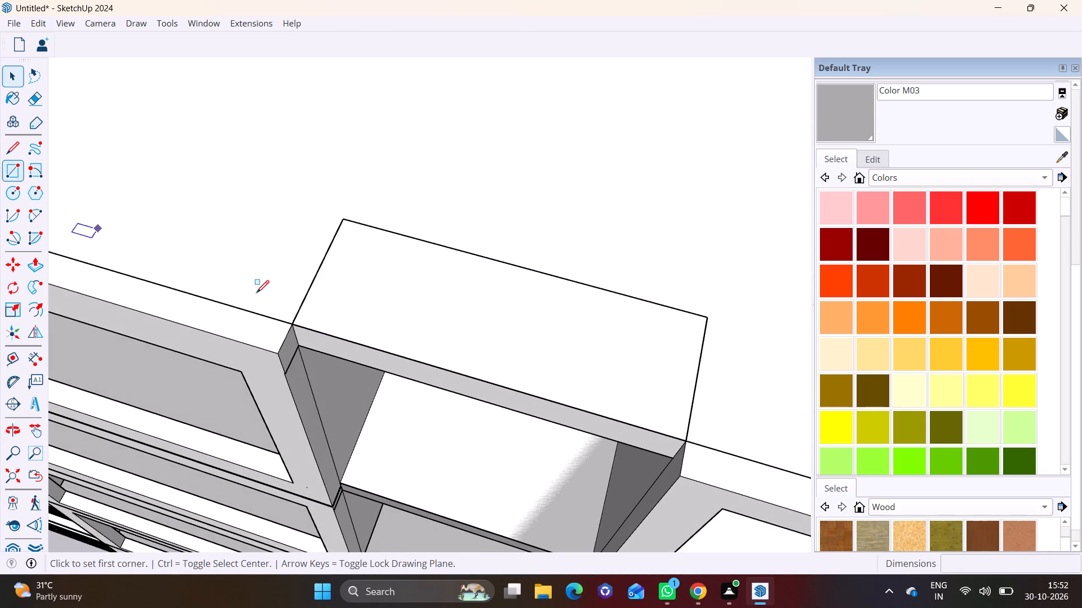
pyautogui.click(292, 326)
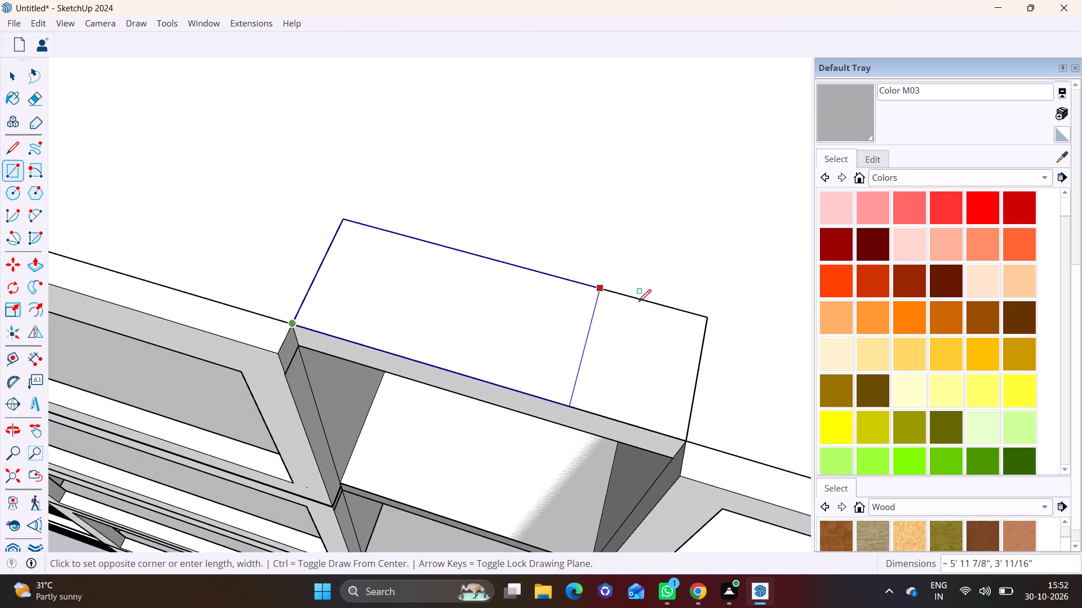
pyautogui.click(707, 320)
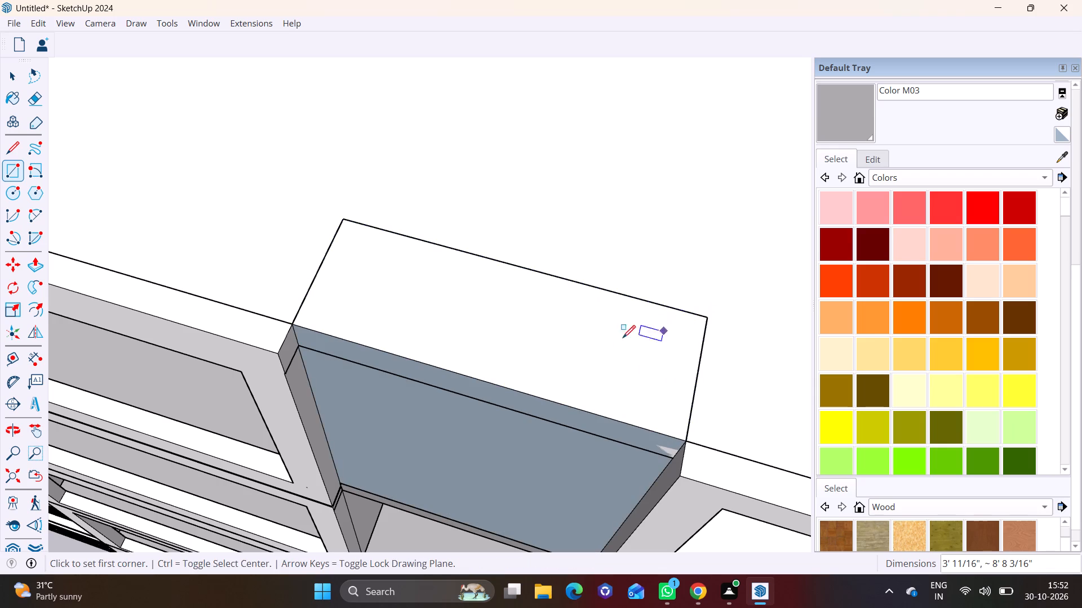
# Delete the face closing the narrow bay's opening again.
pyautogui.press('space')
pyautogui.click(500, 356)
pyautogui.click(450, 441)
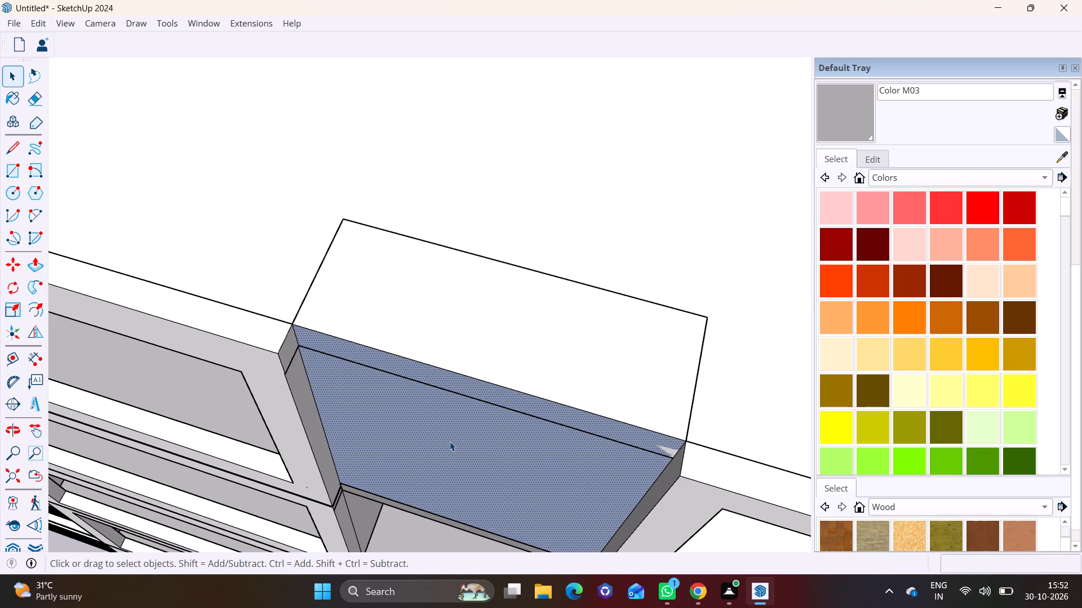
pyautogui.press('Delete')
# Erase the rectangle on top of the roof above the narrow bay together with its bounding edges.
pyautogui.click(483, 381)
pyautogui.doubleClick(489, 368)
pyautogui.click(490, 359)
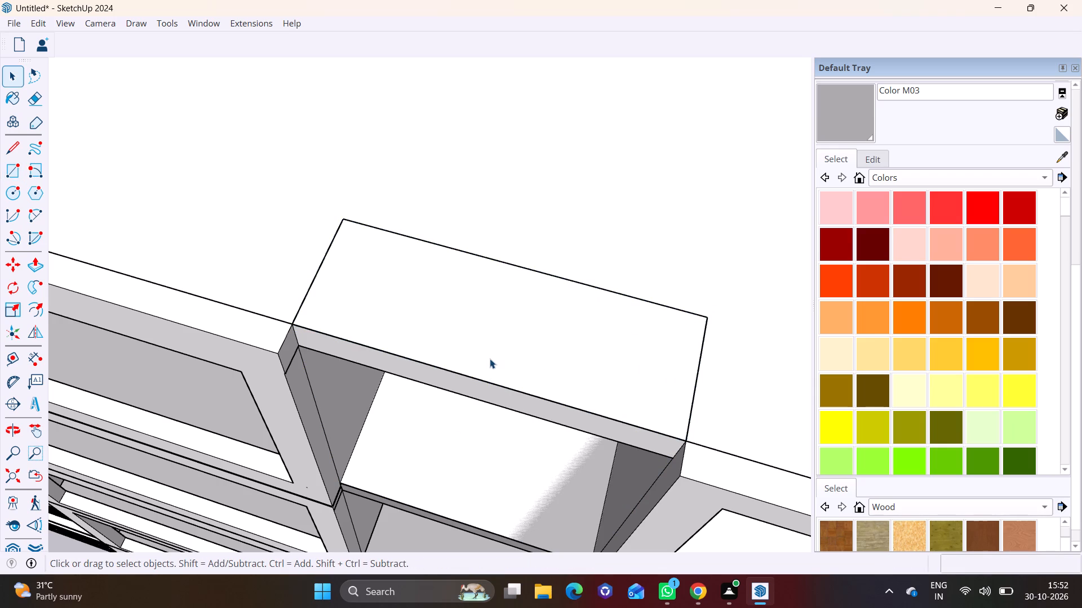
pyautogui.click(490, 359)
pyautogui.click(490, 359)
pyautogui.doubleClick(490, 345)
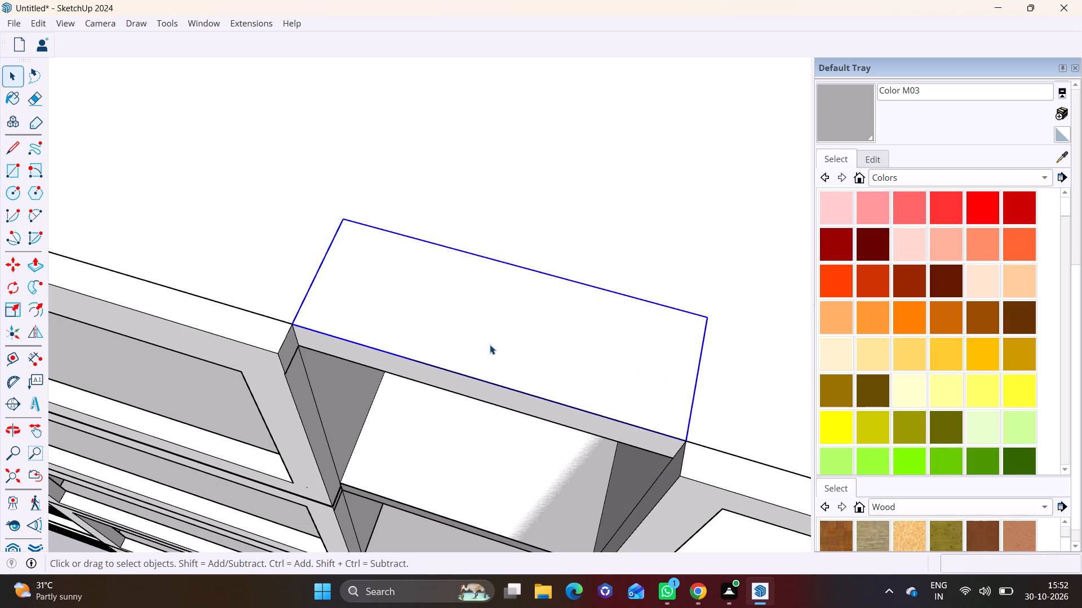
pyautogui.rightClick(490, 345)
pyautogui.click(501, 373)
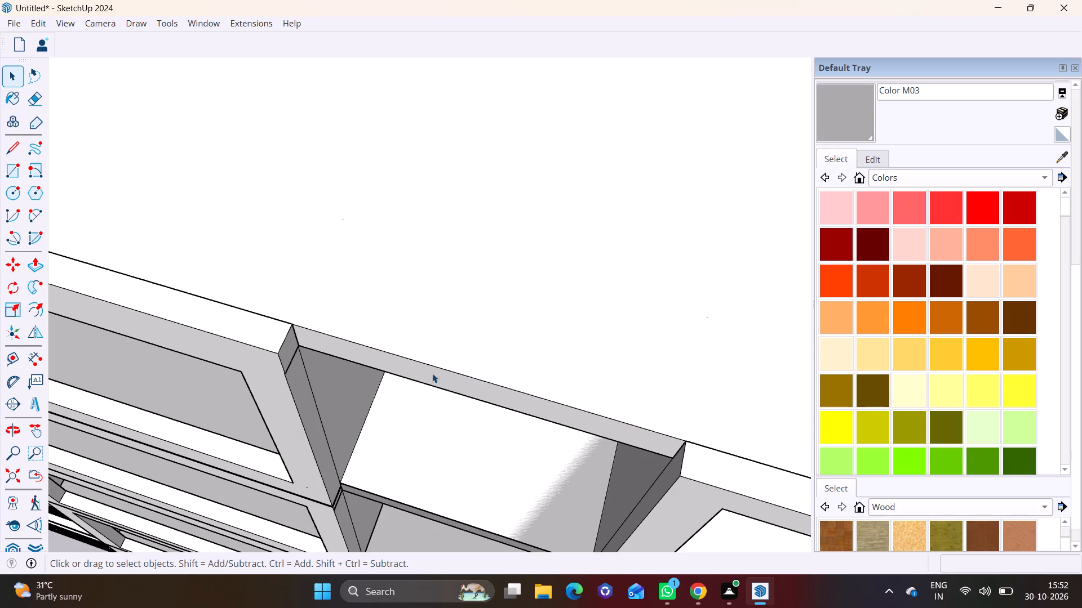
# Examine the facade and compare the floor slab edges in the narrow bay with the roof slab edge above it.
pyautogui.moveTo(434, 370); pyautogui.dragTo(468, 220, button='middle')
pyautogui.scroll(-5, 477, 277)
pyautogui.moveTo(482, 318); pyautogui.dragTo(561, 178, button='middle')
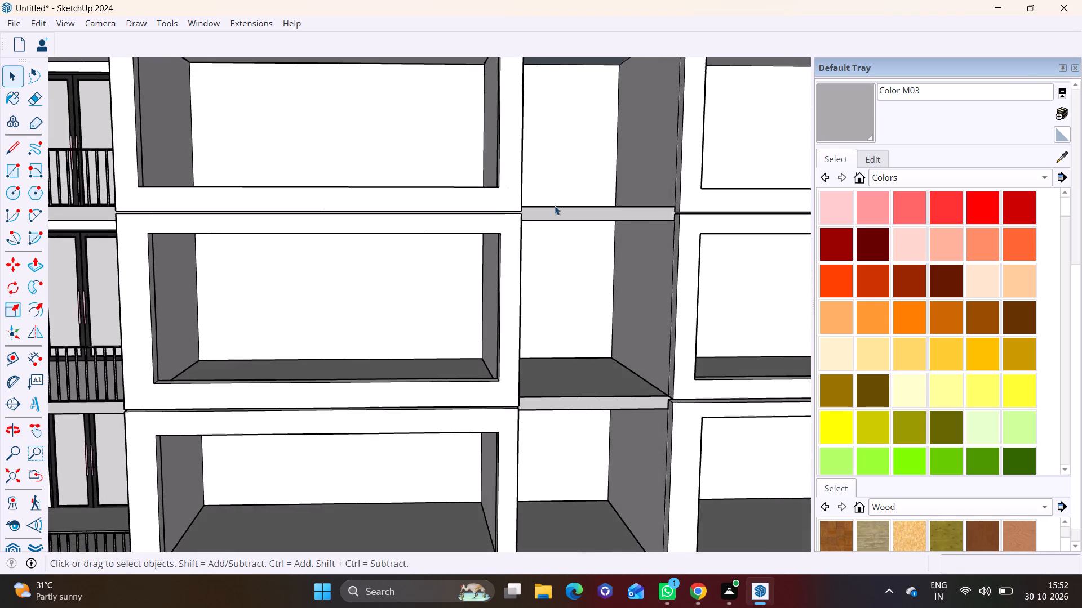
pyautogui.scroll(-9, 555, 214)
pyautogui.moveTo(553, 248); pyautogui.dragTo(354, 269, button='middle')
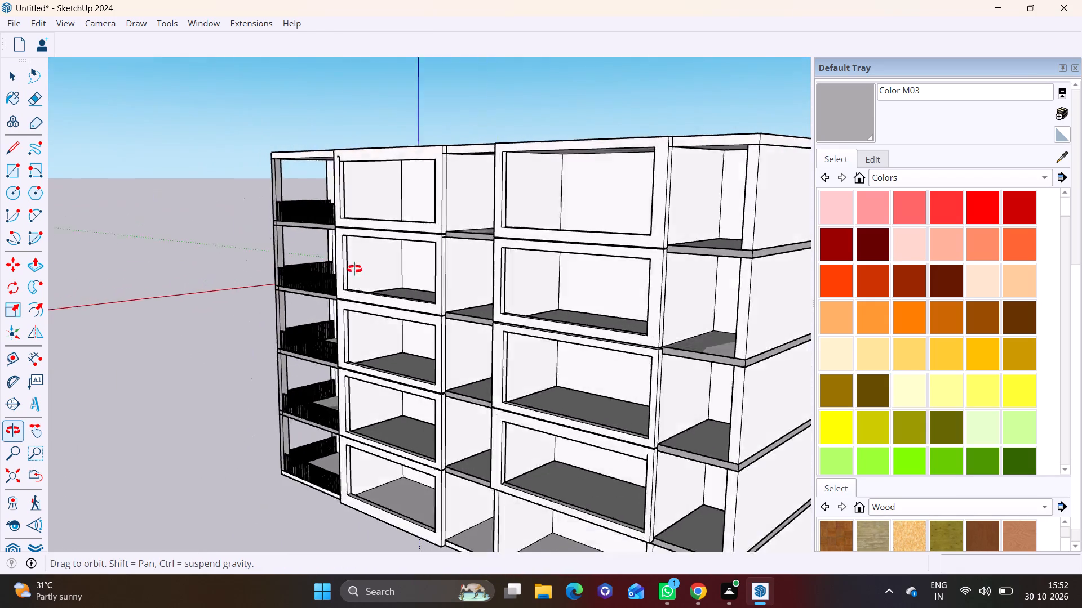
pyautogui.moveTo(354, 269); pyautogui.dragTo(440, 261, button='middle')
pyautogui.scroll(6, 512, 248)
pyautogui.keyDown('shift'); pyautogui.moveTo(504, 366); pyautogui.dragTo(467, 469, button='middle'); pyautogui.keyUp('shift')
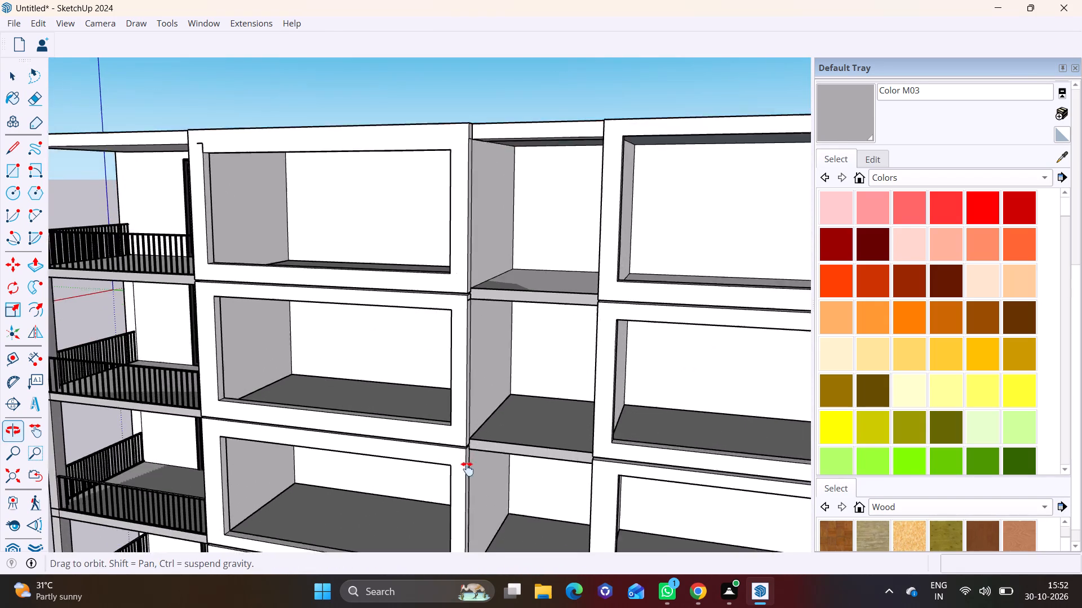
pyautogui.keyDown('shift'); pyautogui.moveTo(467, 469); pyautogui.dragTo(464, 479, button='middle'); pyautogui.keyUp('shift')
pyautogui.moveTo(490, 368); pyautogui.dragTo(542, 346, button='middle')
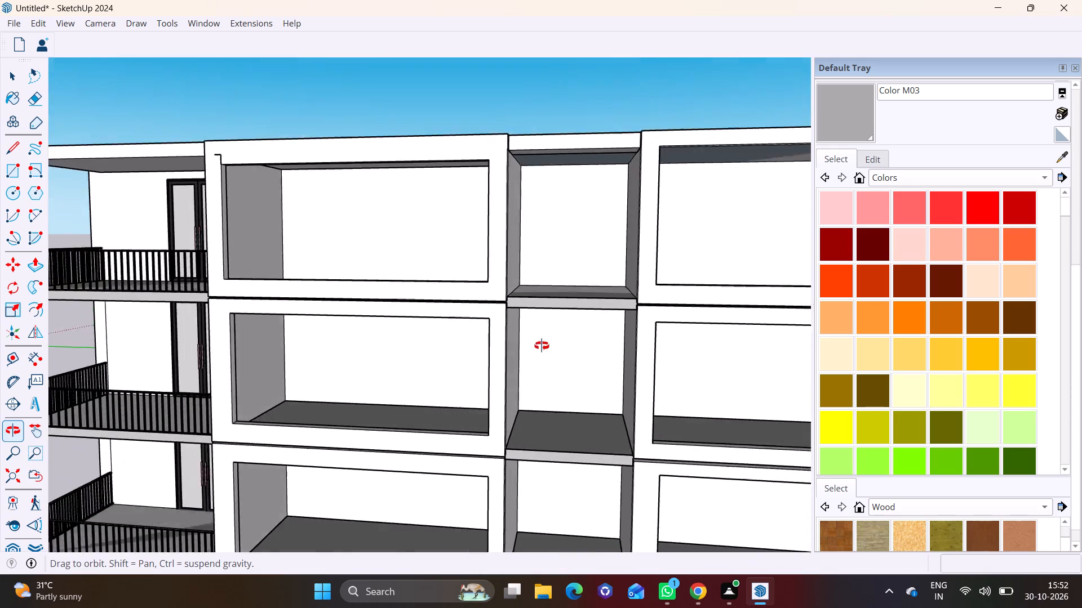
pyautogui.scroll(-6, 551, 343)
# Draw a 1' high rectangle on the roof slab's front edge, spanning the narrow bay between the two frames.
pyautogui.click(14, 169)
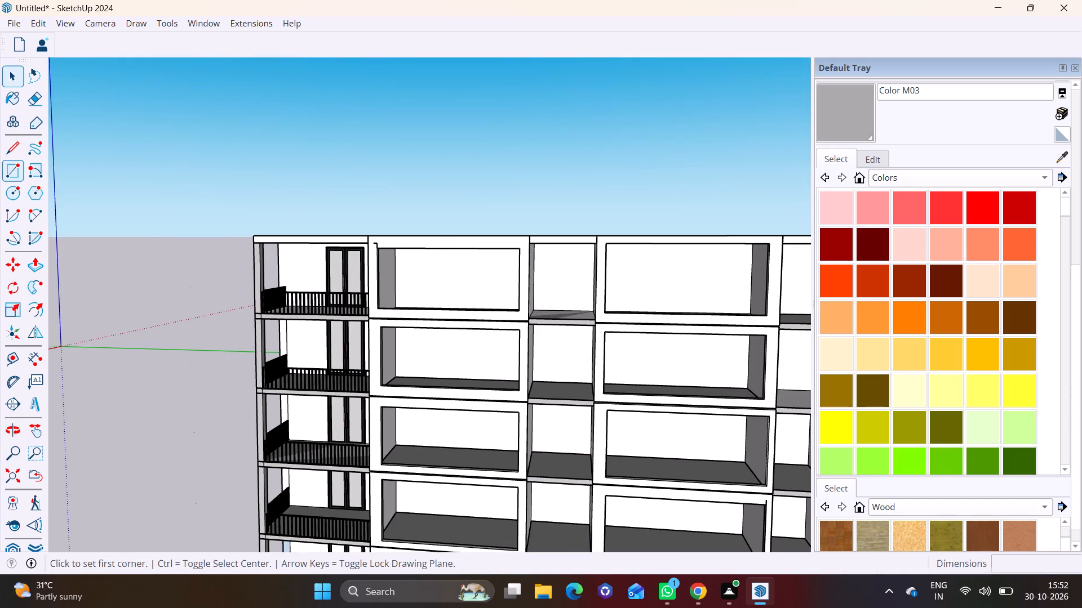
pyautogui.scroll(11, 432, 242)
pyautogui.keyDown('shift'); pyautogui.moveTo(608, 245); pyautogui.dragTo(510, 279, button='middle'); pyautogui.keyUp('shift')
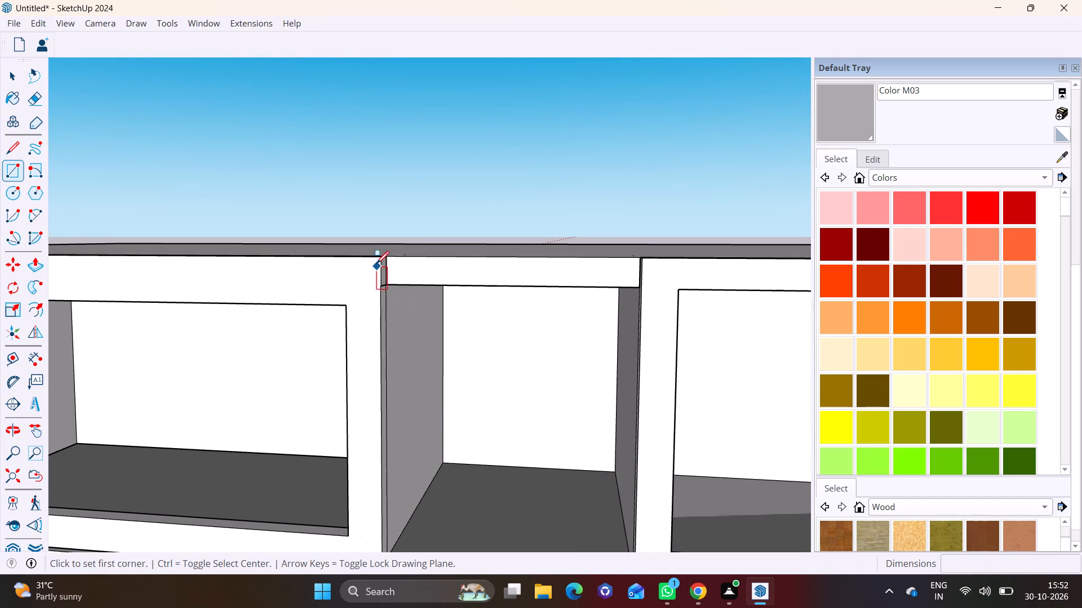
pyautogui.click(386, 256)
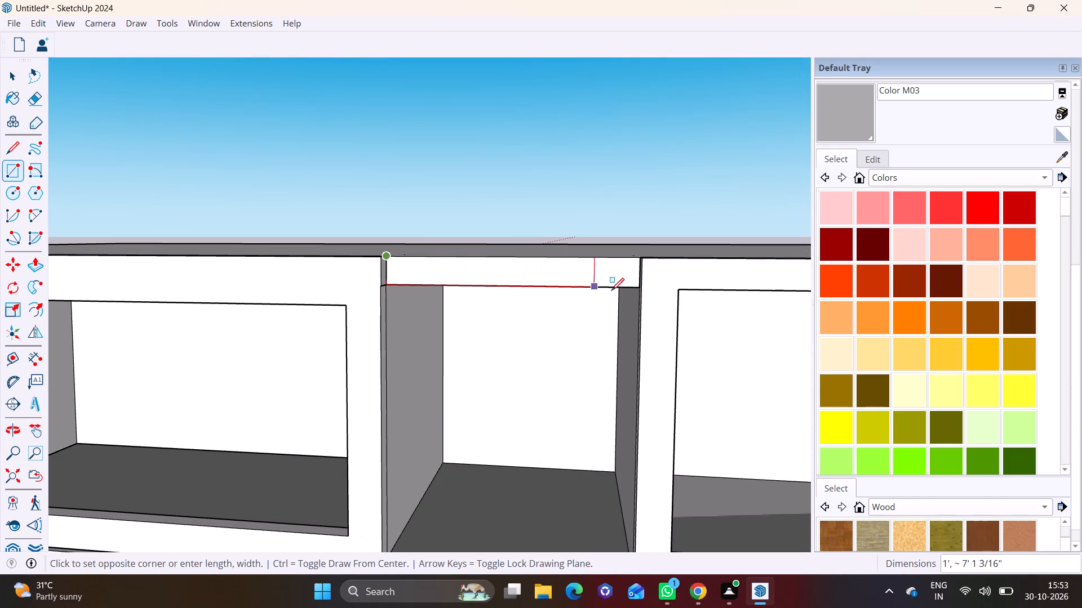
pyautogui.click(635, 290)
# Push/Pull the strip on the roof slab edge slightly outward between the two neighbouring frames.
pyautogui.press('space')
pyautogui.click(565, 280)
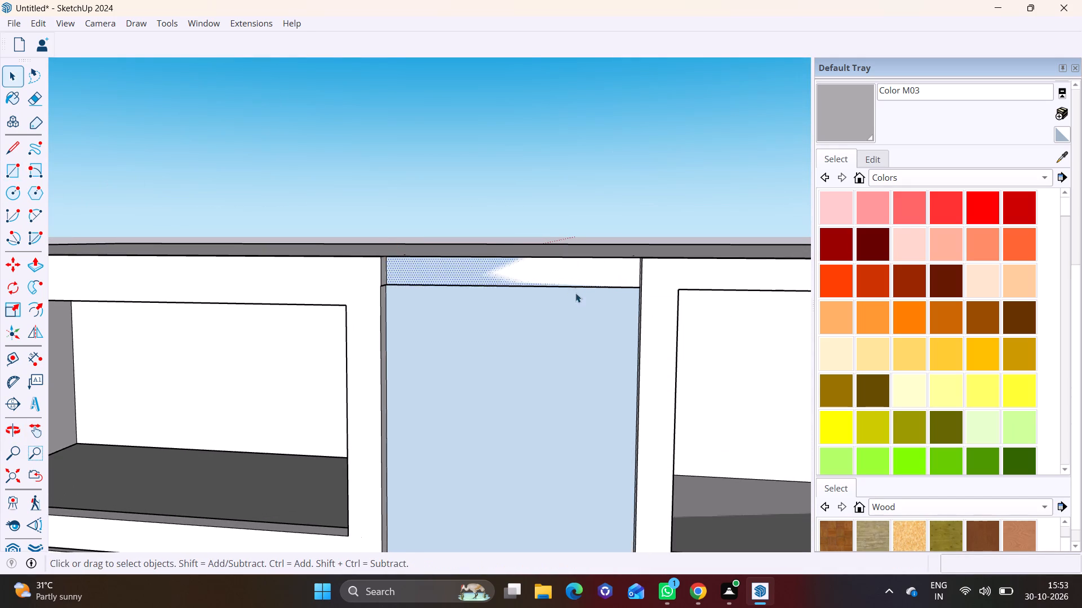
pyautogui.moveTo(575, 293); pyautogui.dragTo(344, 385, button='middle')
pyautogui.click(34, 266)
pyautogui.click(350, 308)
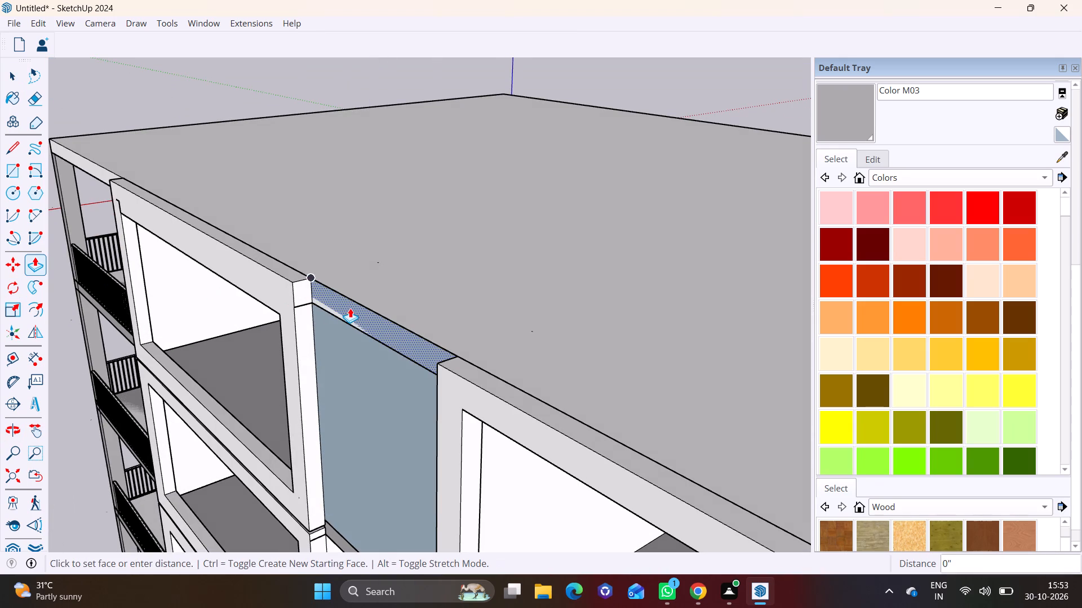
pyautogui.click(345, 309)
pyautogui.press('space')
# Delete the face closing the narrow bay's opening below the projecting roof strip.
pyautogui.click(351, 373)
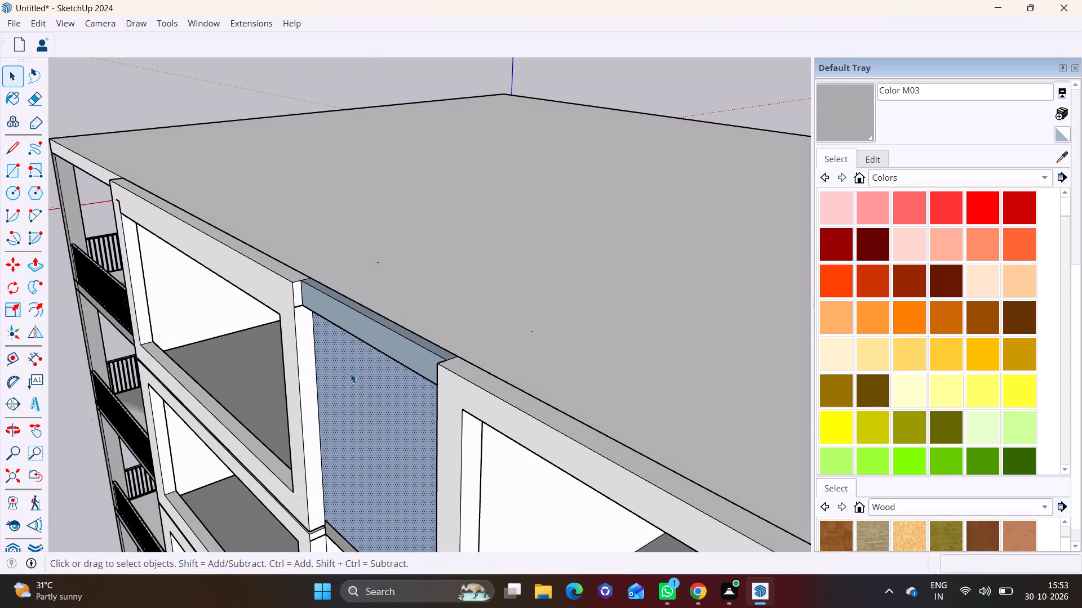
pyautogui.press('Delete')
# Push/Pull the underside of the projecting roof strip down across the narrow bay's top two storeys.
pyautogui.moveTo(362, 382); pyautogui.dragTo(398, 347, button='middle')
pyautogui.moveTo(408, 327); pyautogui.dragTo(463, 169, button='middle')
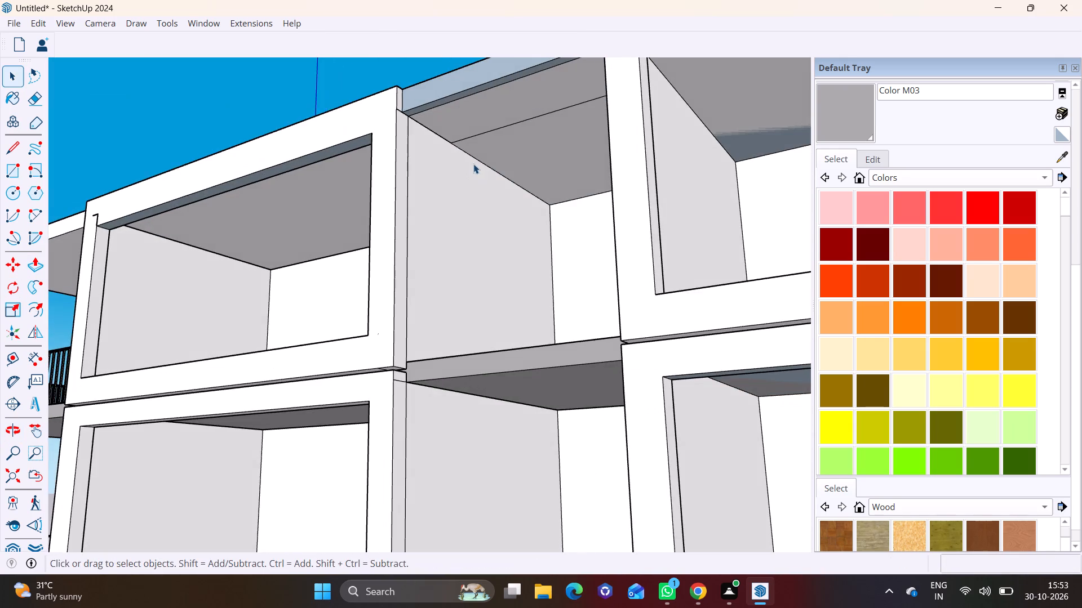
pyautogui.moveTo(473, 164); pyautogui.dragTo(449, 341, button='middle')
pyautogui.moveTo(448, 346); pyautogui.dragTo(438, 229, button='middle')
pyautogui.scroll(2, 467, 141)
pyautogui.click(458, 115)
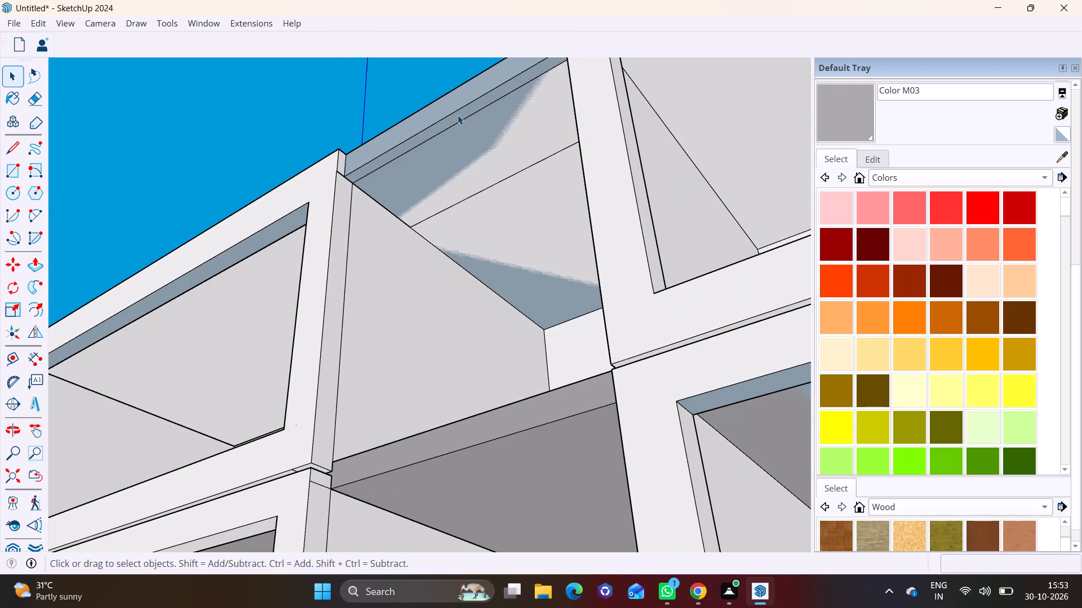
pyautogui.click(42, 269)
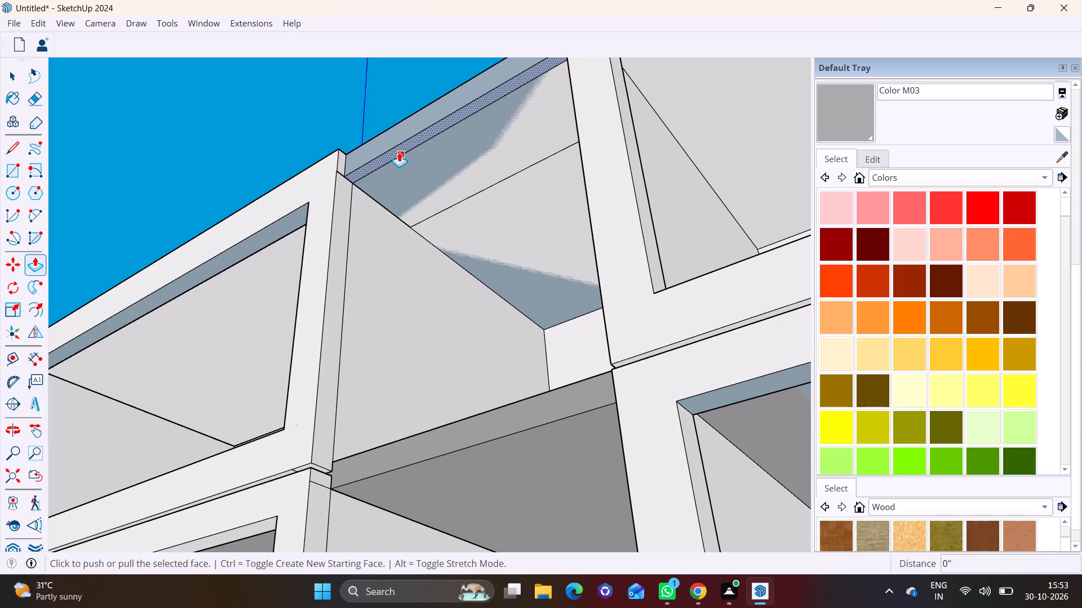
pyautogui.click(399, 152)
pyautogui.scroll(-7, 453, 469)
pyautogui.keyDown('shift'); pyautogui.moveTo(453, 482); pyautogui.dragTo(468, 361, button='middle'); pyautogui.keyUp('shift')
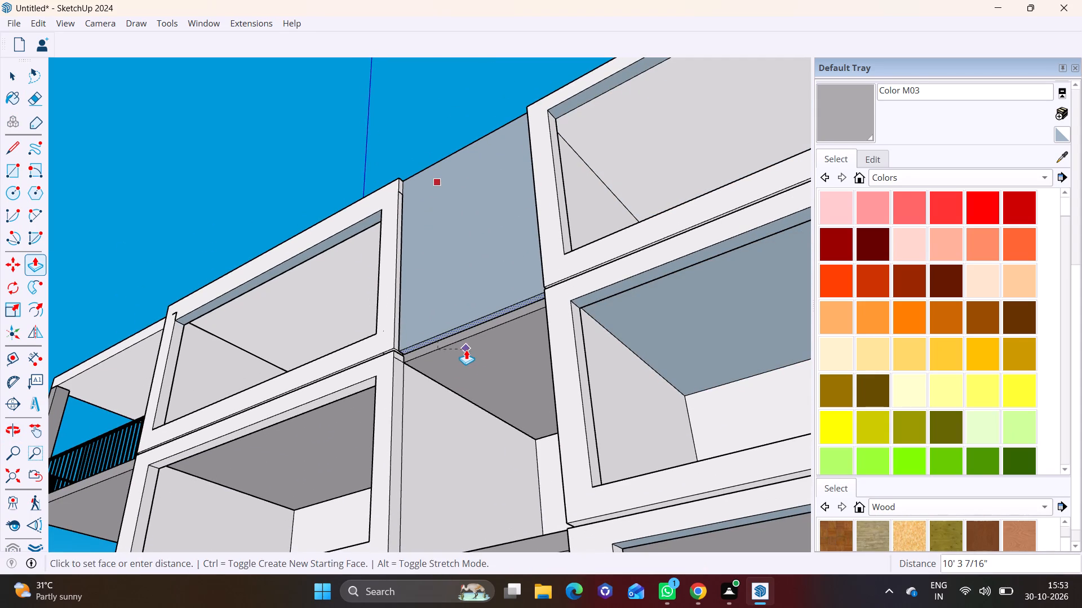
pyautogui.moveTo(466, 350); pyautogui.dragTo(501, 477)
pyautogui.moveTo(458, 333); pyautogui.dragTo(498, 506)
pyautogui.keyDown('shift'); pyautogui.moveTo(481, 459); pyautogui.dragTo(466, 415, button='middle'); pyautogui.keyUp('shift')
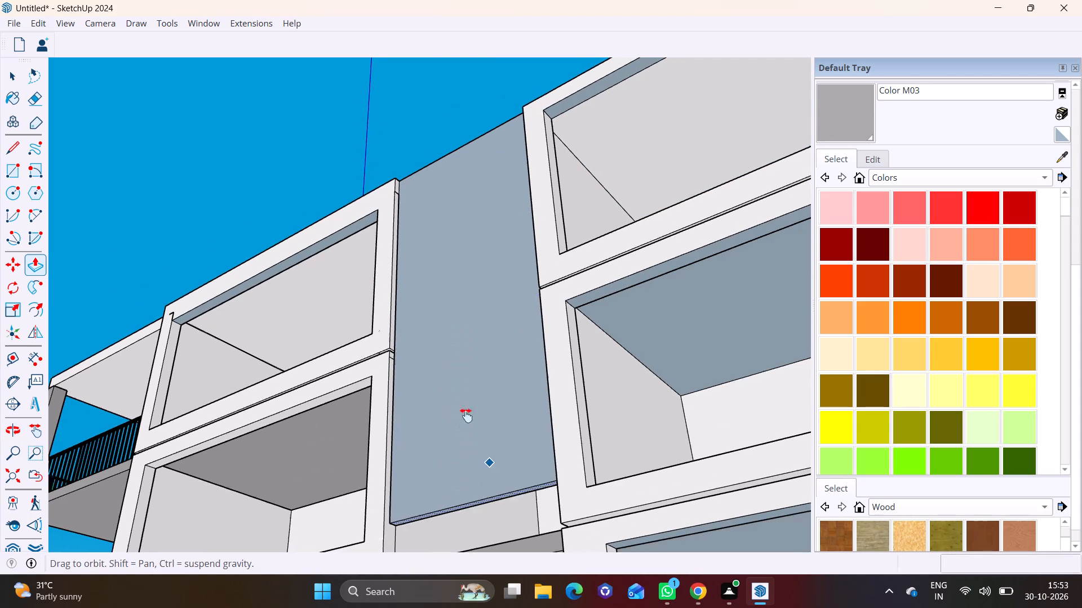
pyautogui.keyDown('shift'); pyautogui.moveTo(466, 415); pyautogui.dragTo(466, 337, button='middle'); pyautogui.keyUp('shift')
# Continue Push/Pulling the panel's bottom face down over the narrow bay's middle storeys.
pyautogui.keyDown('shift'); pyautogui.scroll(-1, 466, 338); pyautogui.keyUp('shift')
pyautogui.moveTo(467, 373); pyautogui.dragTo(487, 551)
pyautogui.keyDown('shift'); pyautogui.moveTo(459, 462); pyautogui.dragTo(476, 320, button='middle'); pyautogui.keyUp('shift')
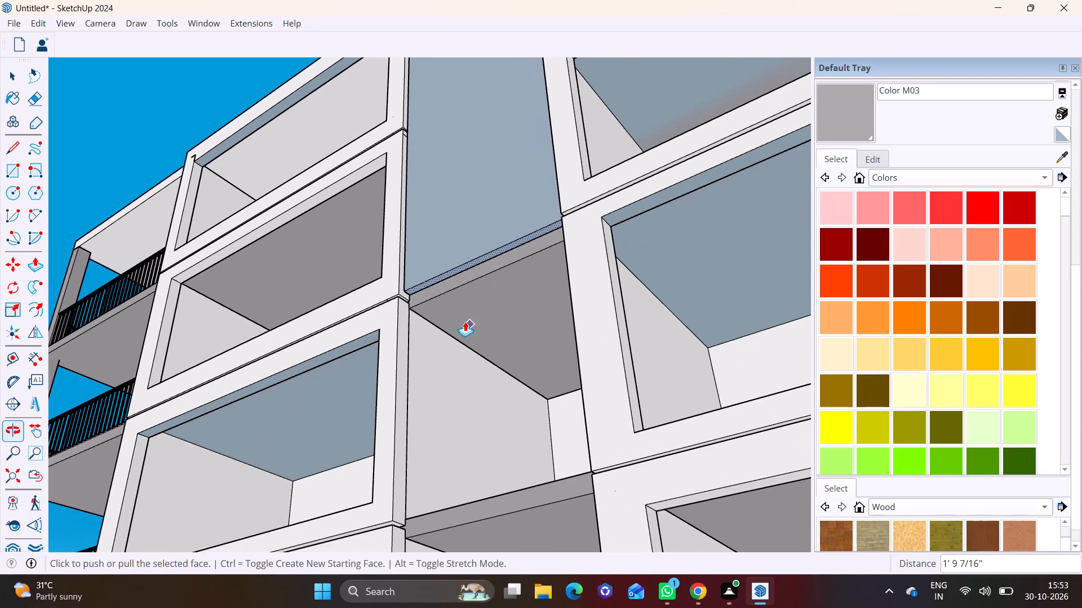
pyautogui.moveTo(445, 280); pyautogui.dragTo(488, 516)
pyautogui.keyDown('shift'); pyautogui.moveTo(498, 490); pyautogui.dragTo(491, 284, button='middle'); pyautogui.keyUp('shift')
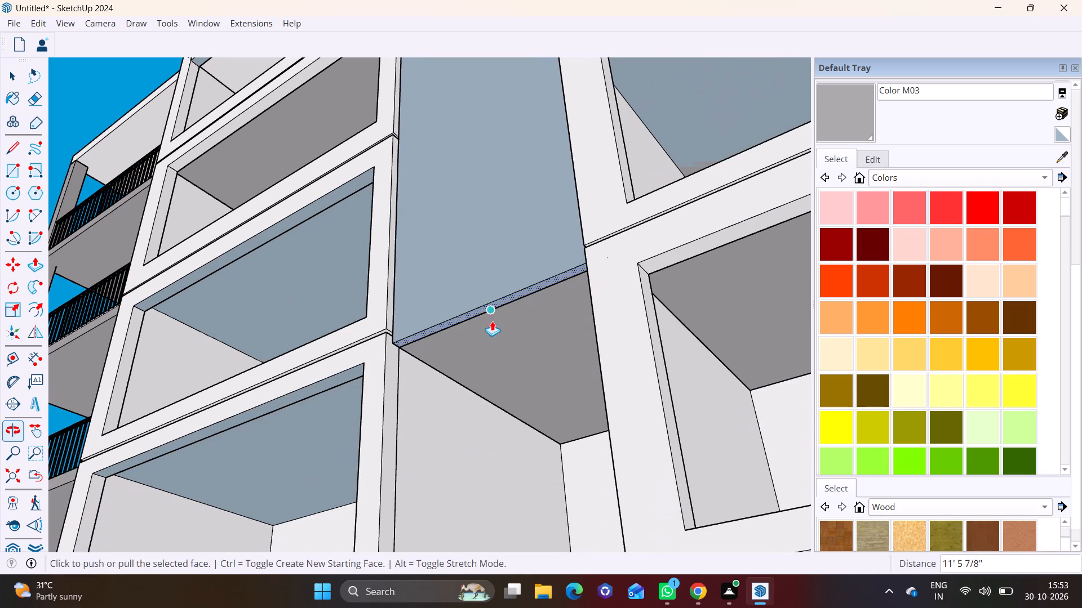
pyautogui.moveTo(476, 311); pyautogui.dragTo(487, 490)
pyautogui.scroll(-1, 503, 453)
pyautogui.keyDown('shift'); pyautogui.moveTo(486, 448); pyautogui.dragTo(487, 334, button='middle'); pyautogui.keyUp('shift')
pyautogui.moveTo(449, 220); pyautogui.dragTo(494, 498)
pyautogui.keyDown('shift'); pyautogui.moveTo(478, 451); pyautogui.dragTo(485, 348, button='middle'); pyautogui.keyUp('shift')
# Push/Pull the panel's bottom face down to the base of the building, closing the narrow bay's full height.
pyautogui.moveTo(473, 342); pyautogui.dragTo(511, 547)
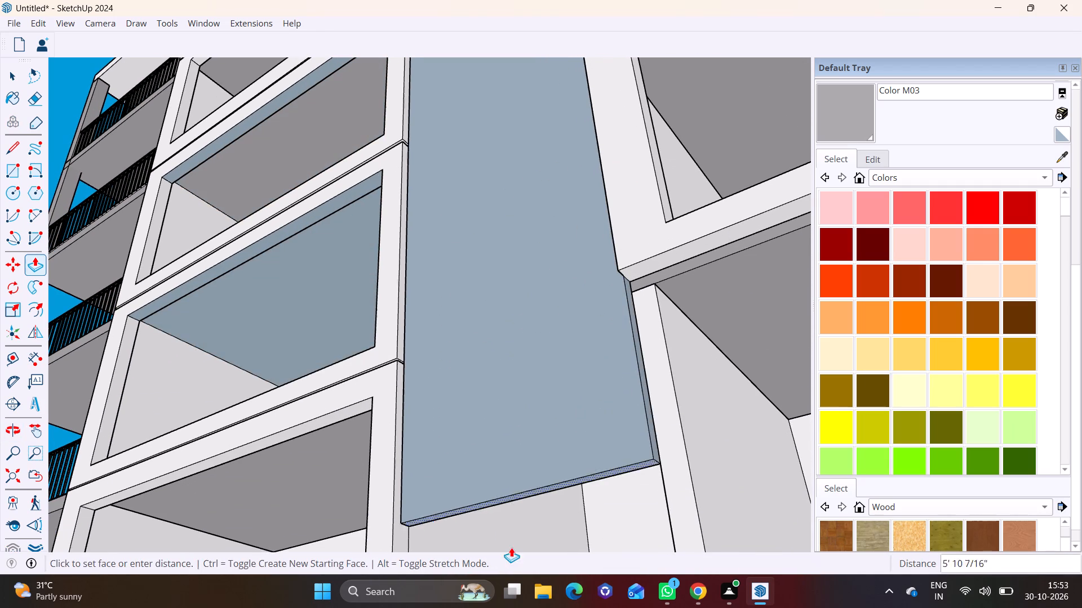
pyautogui.moveTo(511, 547); pyautogui.dragTo(512, 548)
pyautogui.keyDown('shift'); pyautogui.moveTo(504, 437); pyautogui.dragTo(498, 267, button='middle'); pyautogui.keyUp('shift')
pyautogui.moveTo(512, 349); pyautogui.dragTo(517, 488)
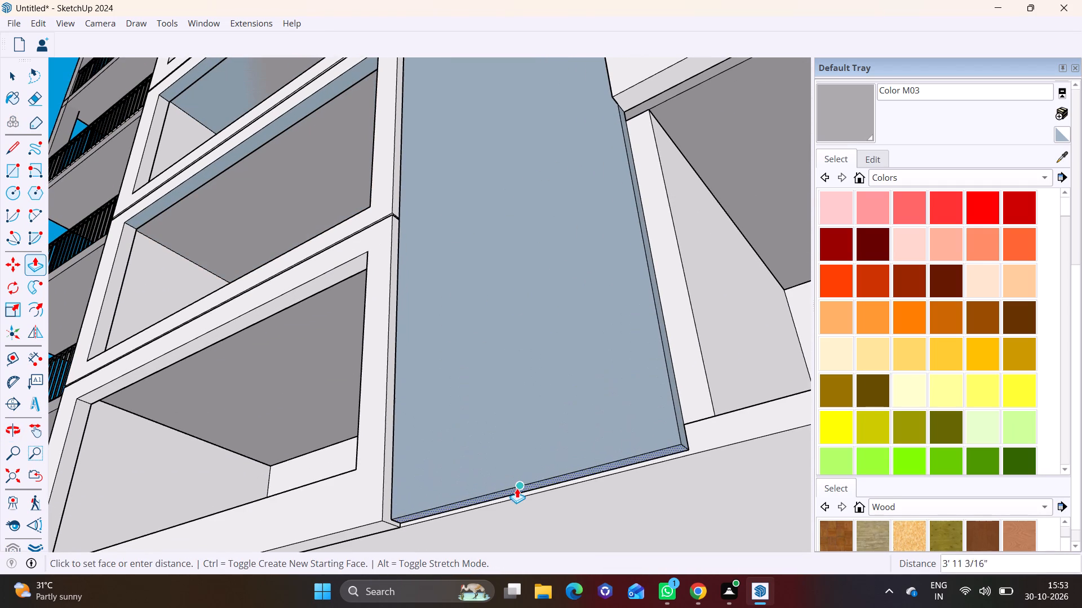
pyautogui.moveTo(517, 488); pyautogui.dragTo(517, 489)
pyautogui.click(697, 447)
pyautogui.press('space')
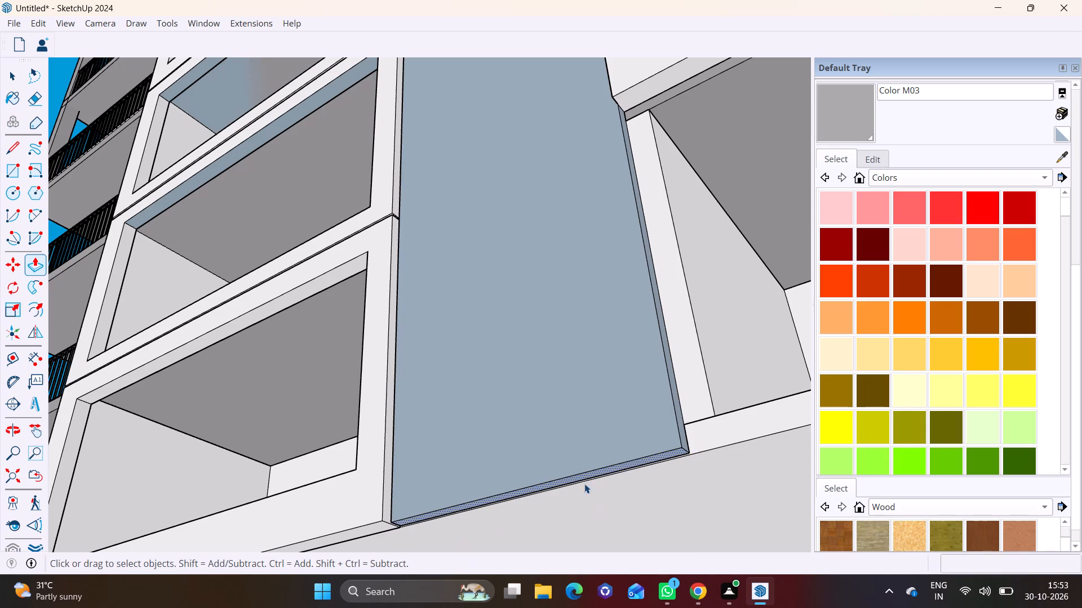
pyautogui.click(707, 447)
pyautogui.press('space')
# Paint the front of the full-height narrow bay panel white with Color M00.
pyautogui.scroll(-8, 585, 446)
pyautogui.moveTo(551, 331); pyautogui.dragTo(540, 358, button='middle')
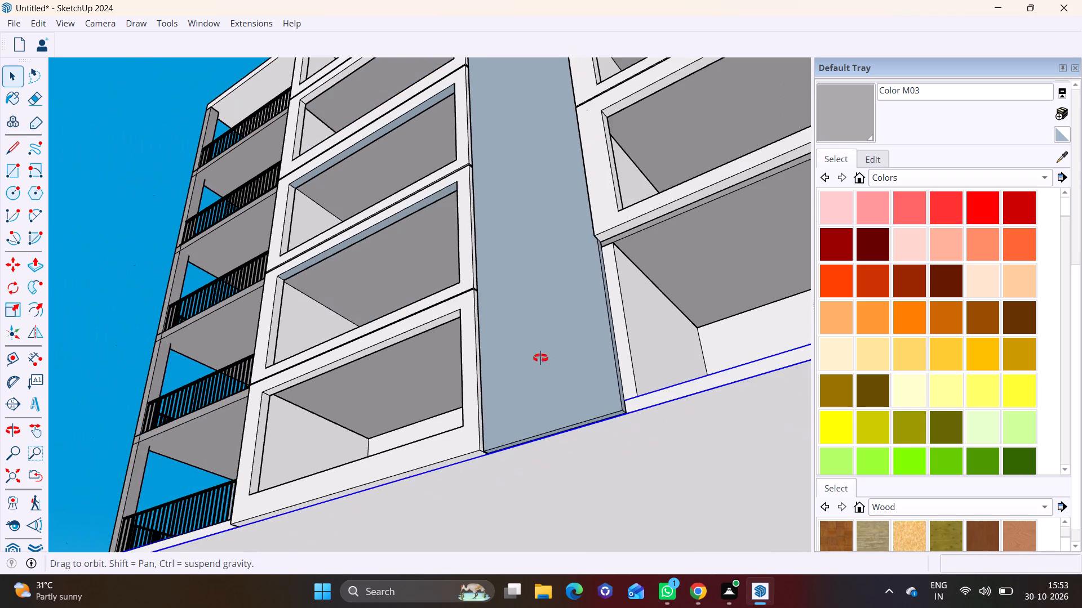
pyautogui.moveTo(540, 358); pyautogui.dragTo(562, 500, button='middle')
pyautogui.scroll(-5, 562, 500)
pyautogui.scroll(-13, 902, 410)
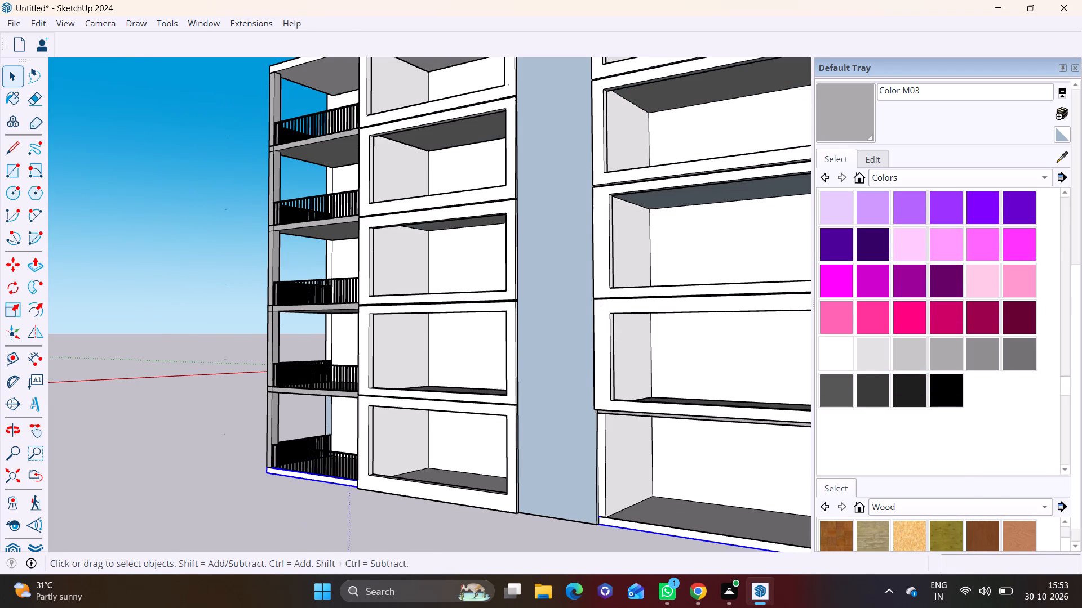
pyautogui.click(832, 345)
pyautogui.click(558, 340)
# Paint the ceilings inside several framed openings on both sides of the white panel with Color M00.
pyautogui.keyDown('shift'); pyautogui.moveTo(558, 333); pyautogui.dragTo(539, 393, button='middle'); pyautogui.keyUp('shift')
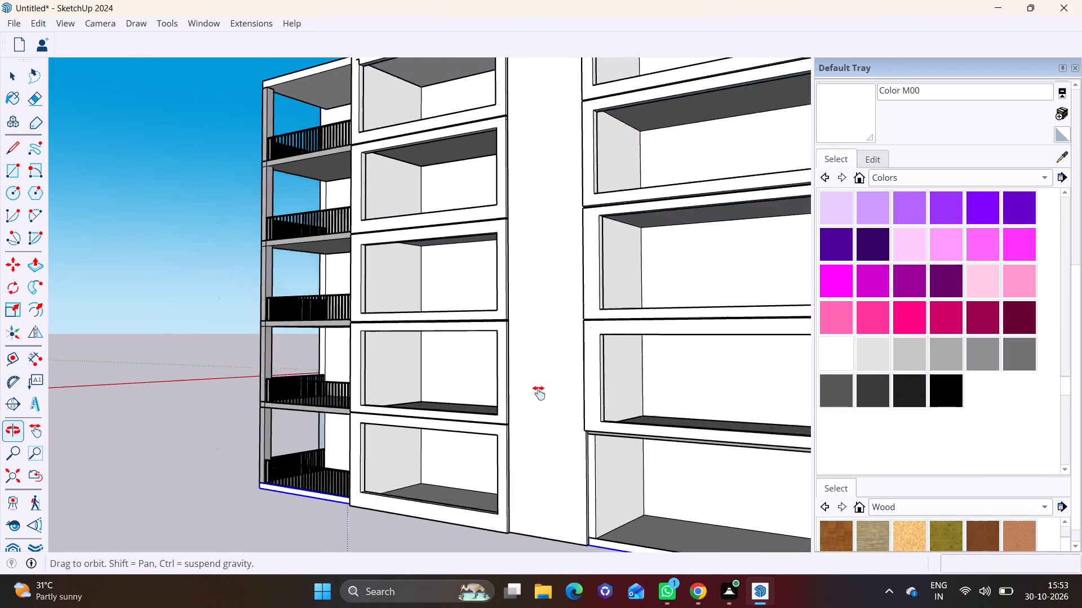
pyautogui.keyDown('shift'); pyautogui.moveTo(539, 393); pyautogui.dragTo(524, 469, button='middle'); pyautogui.keyUp('shift')
pyautogui.moveTo(554, 393); pyautogui.dragTo(554, 257, button='middle')
pyautogui.click(441, 287)
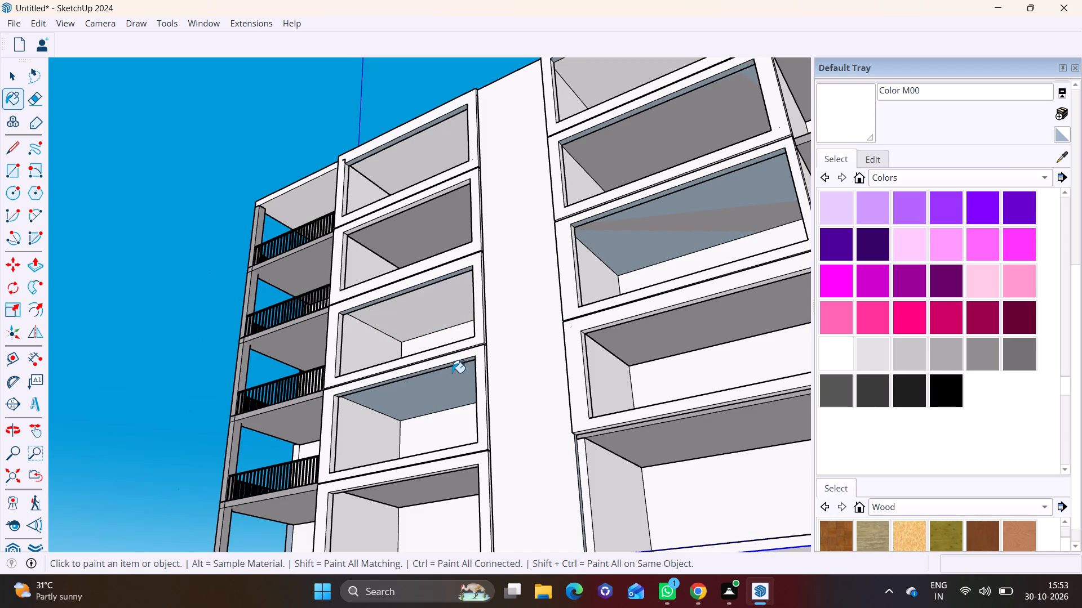
pyautogui.click(452, 374)
pyautogui.click(671, 222)
pyautogui.keyDown('shift'); pyautogui.moveTo(694, 220); pyautogui.dragTo(673, 373, button='middle'); pyautogui.keyUp('shift')
pyautogui.click(654, 287)
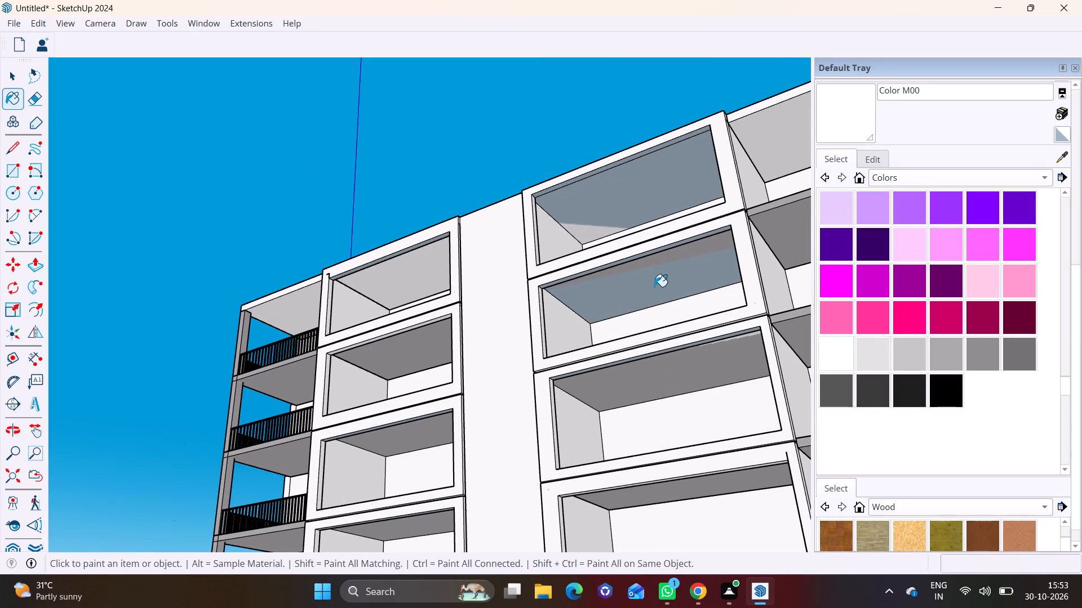
pyautogui.click(641, 203)
pyautogui.moveTo(663, 211); pyautogui.dragTo(635, 417, button='middle')
pyautogui.keyDown('shift'); pyautogui.moveTo(662, 373); pyautogui.dragTo(677, 346, button='middle'); pyautogui.keyUp('shift')
pyautogui.scroll(-5, 462, 418)
pyautogui.scroll(7, 486, 413)
pyautogui.press('space')
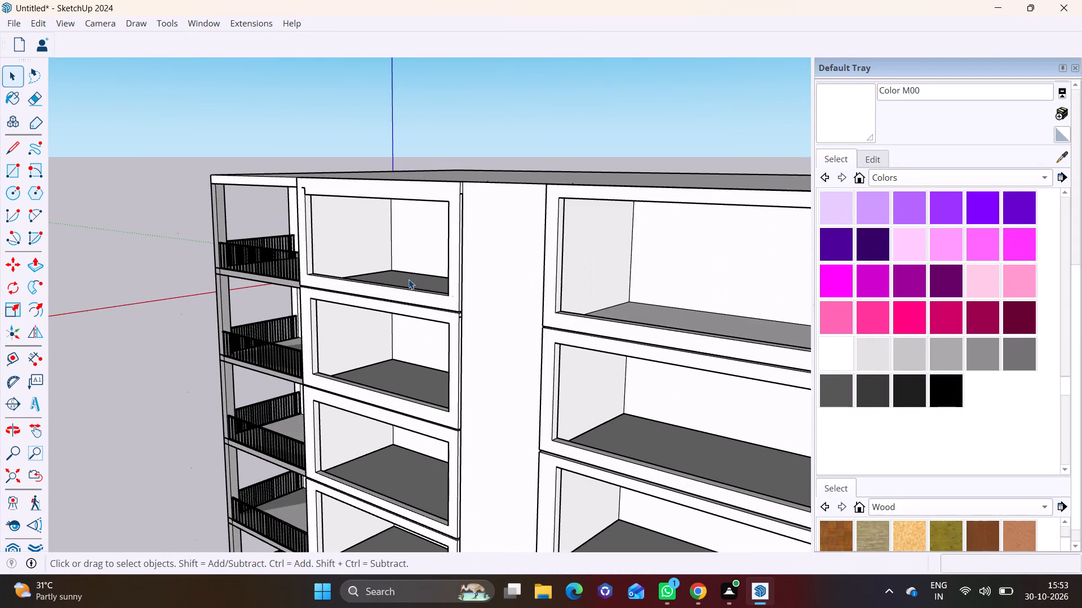
# Examine how the top of the white panel meets the roof slab and the neighbouring frames.
pyautogui.moveTo(436, 267); pyautogui.dragTo(507, 315, button='middle')
pyautogui.scroll(6, 518, 281)
pyautogui.moveTo(535, 303); pyautogui.dragTo(453, 330, button='middle')
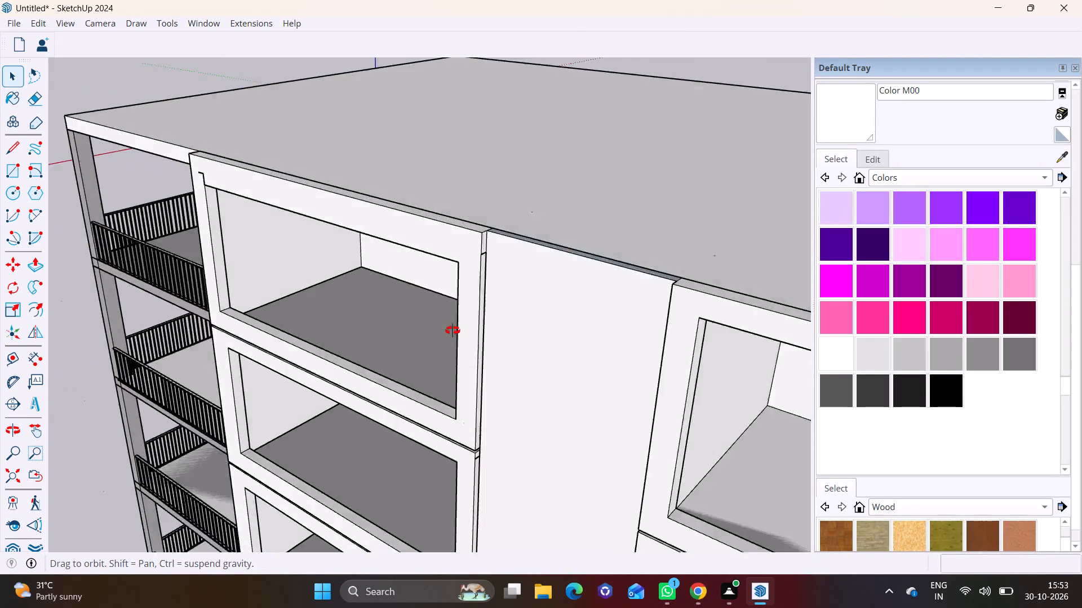
pyautogui.moveTo(453, 330); pyautogui.dragTo(357, 318, button='middle')
pyautogui.scroll(4, 339, 285)
pyautogui.click(357, 208)
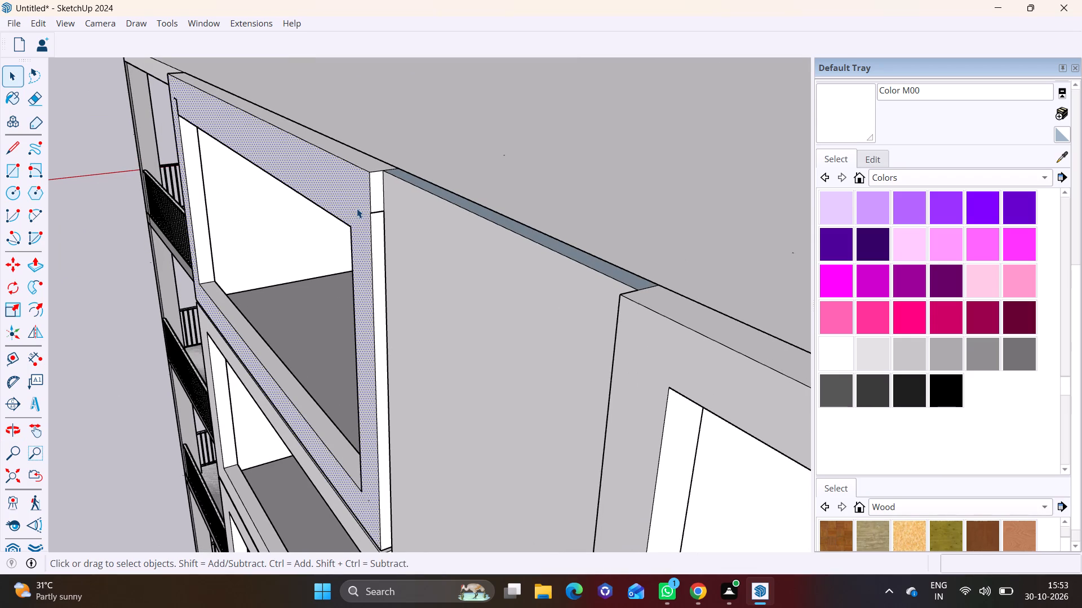
pyautogui.scroll(-2, 351, 294)
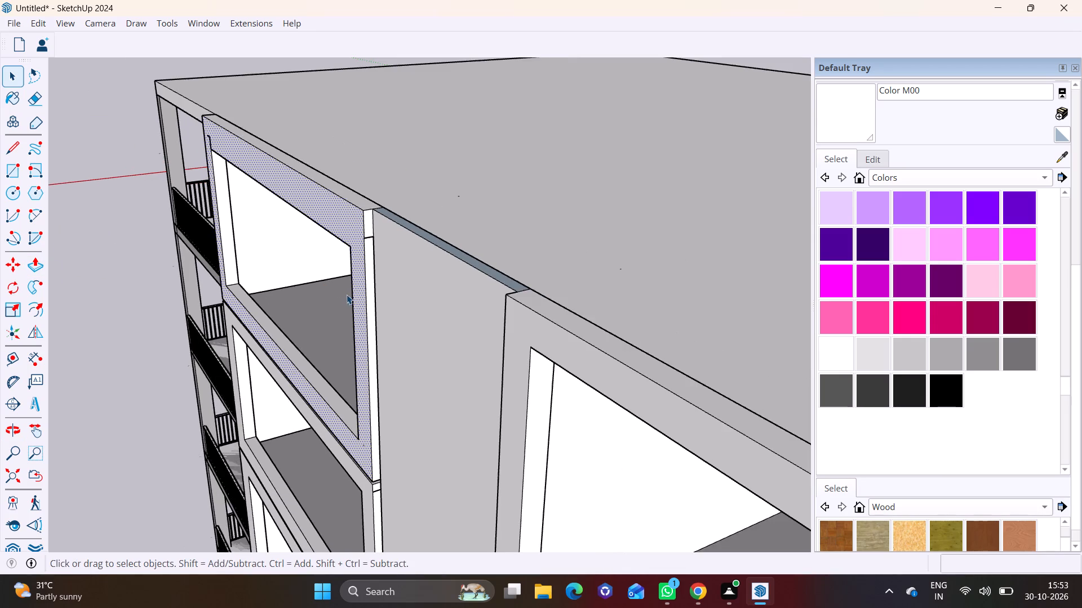
pyautogui.moveTo(331, 305); pyautogui.dragTo(533, 262, button='middle')
pyautogui.scroll(-1, 298, 172)
pyautogui.moveTo(296, 172); pyautogui.dragTo(0, 226, button='middle')
pyautogui.moveTo(317, 233); pyautogui.dragTo(342, 231, button='middle')
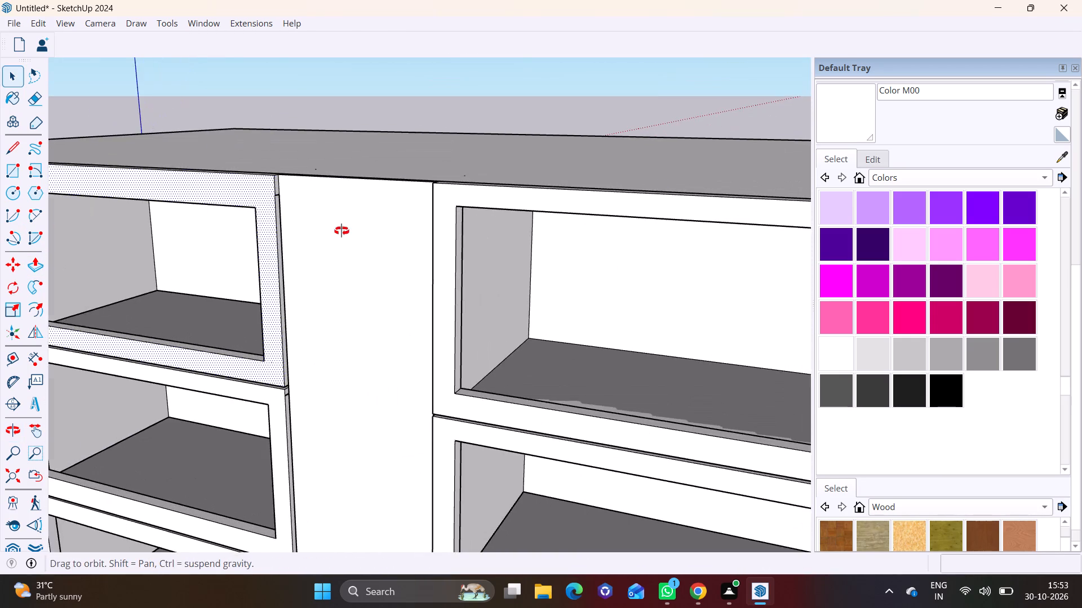
pyautogui.moveTo(342, 231); pyautogui.dragTo(446, 216, button='middle')
pyautogui.scroll(1, 405, 240)
pyautogui.moveTo(401, 240); pyautogui.dragTo(378, 190, button='middle')
pyautogui.scroll(-2, 377, 198)
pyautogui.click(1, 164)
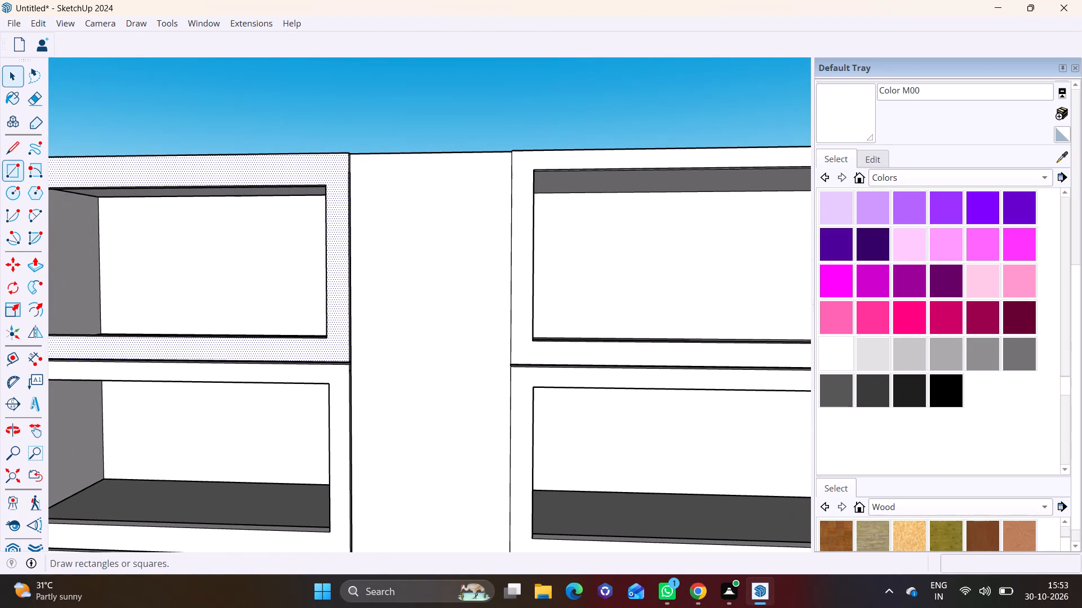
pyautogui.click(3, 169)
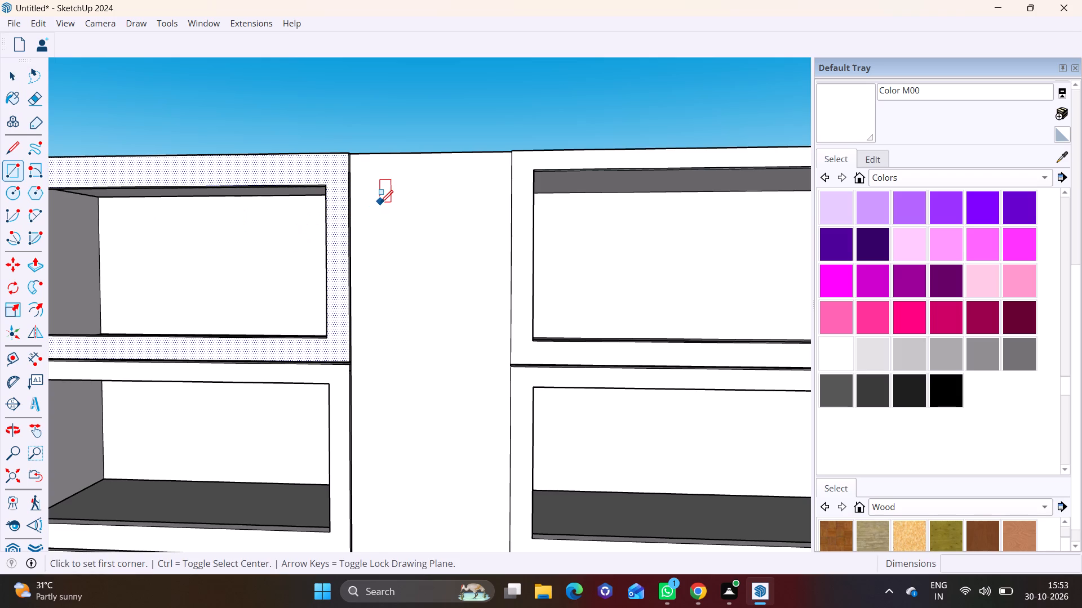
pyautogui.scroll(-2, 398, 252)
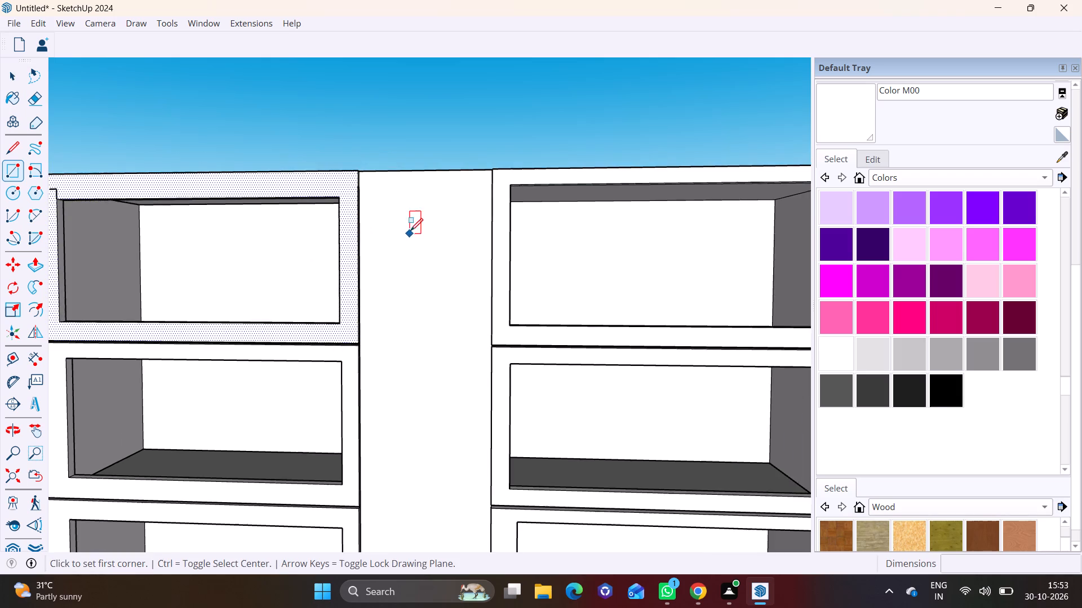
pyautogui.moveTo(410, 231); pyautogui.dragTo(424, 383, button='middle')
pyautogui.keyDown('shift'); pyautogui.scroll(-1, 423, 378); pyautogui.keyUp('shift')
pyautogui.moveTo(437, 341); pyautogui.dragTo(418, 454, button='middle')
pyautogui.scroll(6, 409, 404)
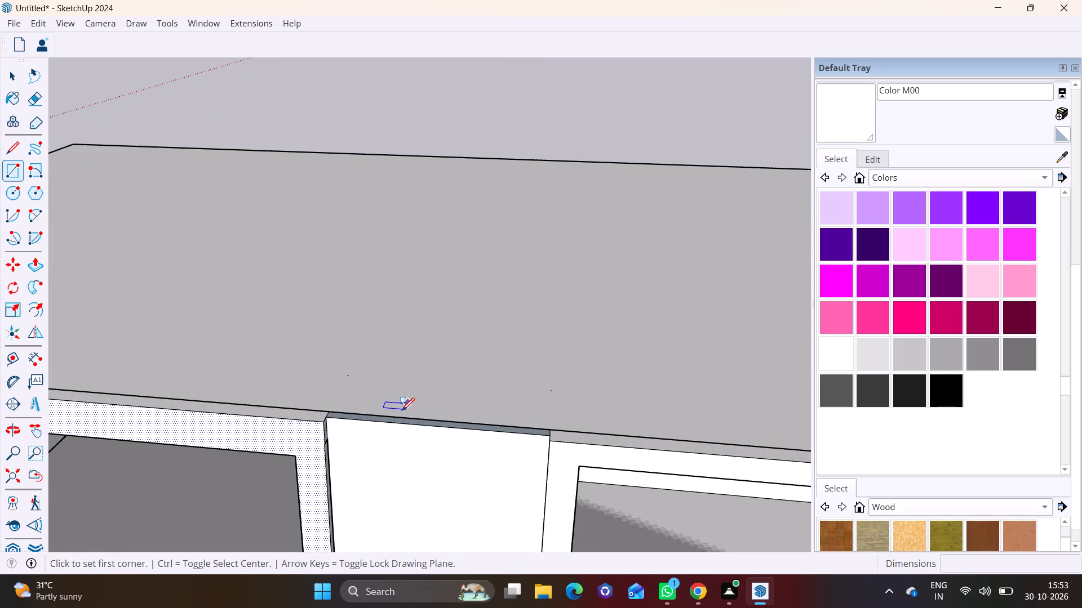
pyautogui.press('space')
# Push/Pull the top face of the narrow bay panel up about 4' 9" above the roof.
pyautogui.click(396, 418)
pyautogui.click(395, 421)
pyautogui.scroll(4, 395, 421)
pyautogui.click(395, 421)
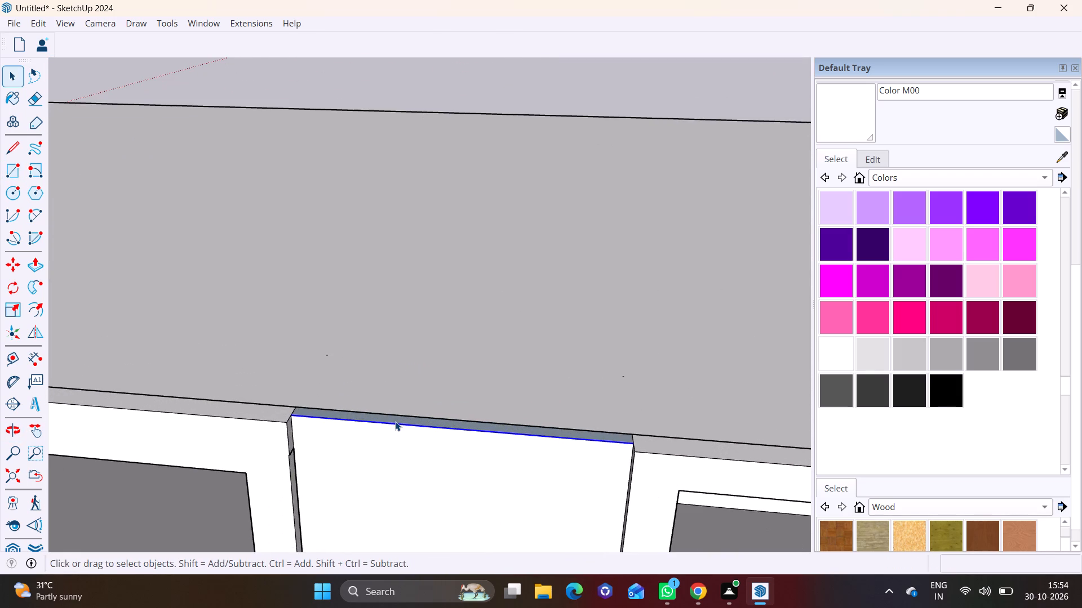
pyautogui.click(36, 271)
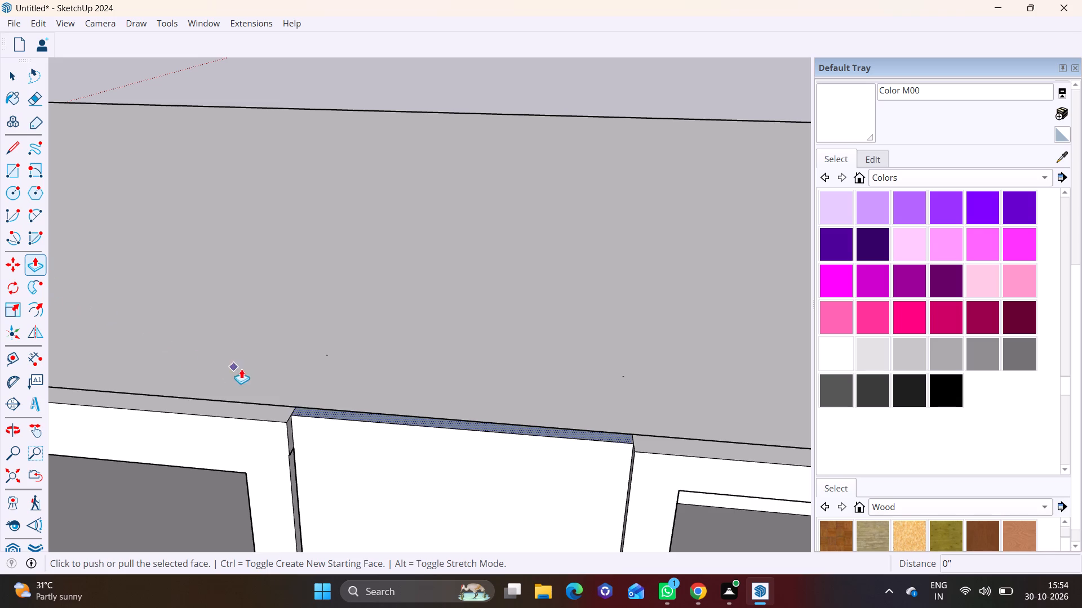
pyautogui.click(397, 413)
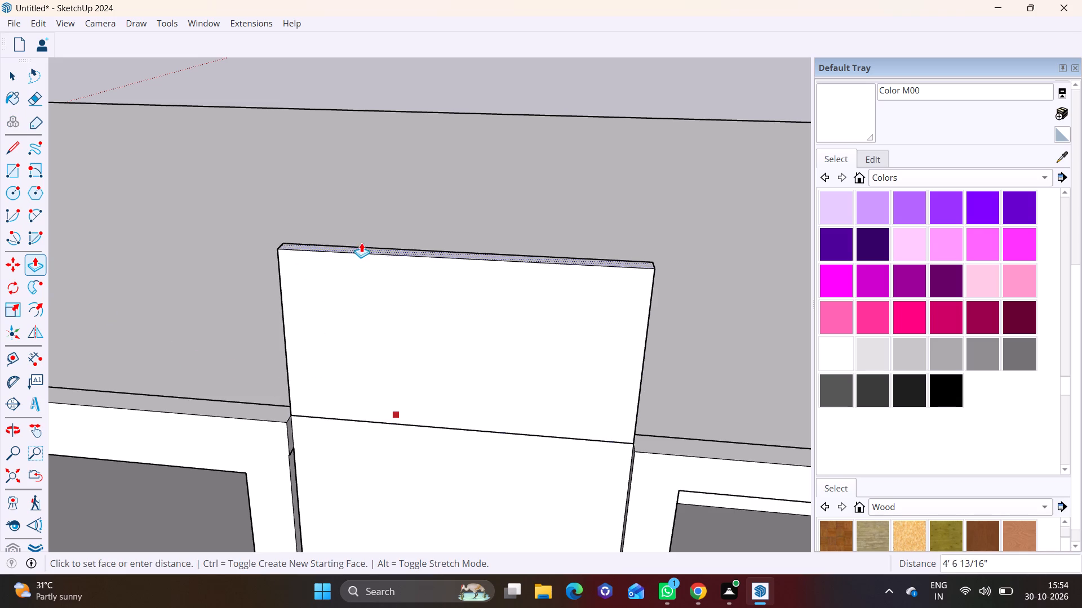
pyautogui.click(361, 243)
pyautogui.scroll(-5, 344, 328)
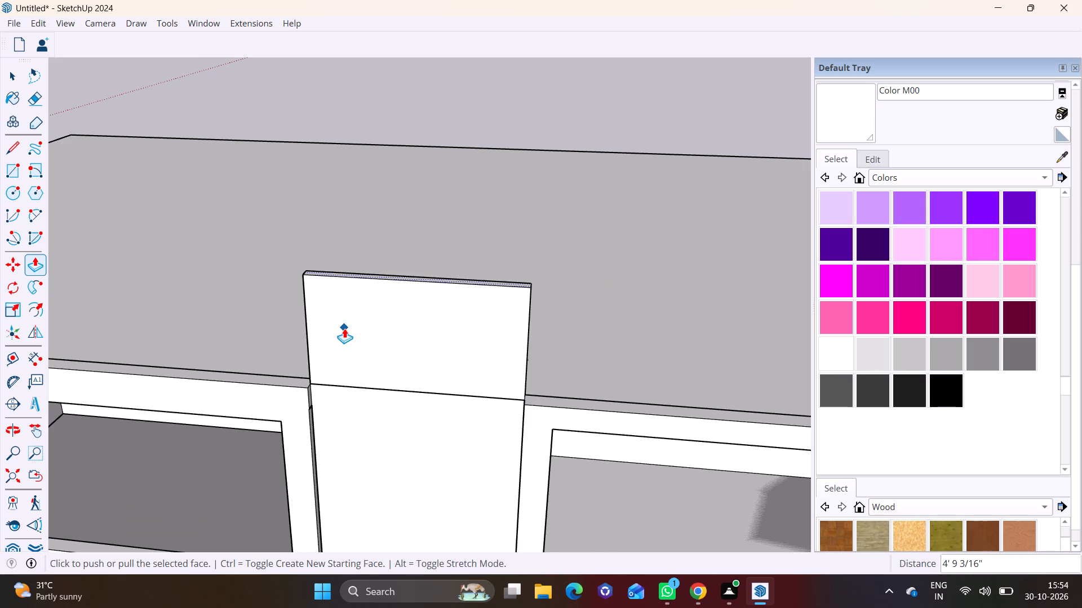
# Push/Pull the rear face of the raised panel back across the roof about 18' to form a rooftop block.
pyautogui.moveTo(344, 328); pyautogui.dragTo(438, 244, button='middle')
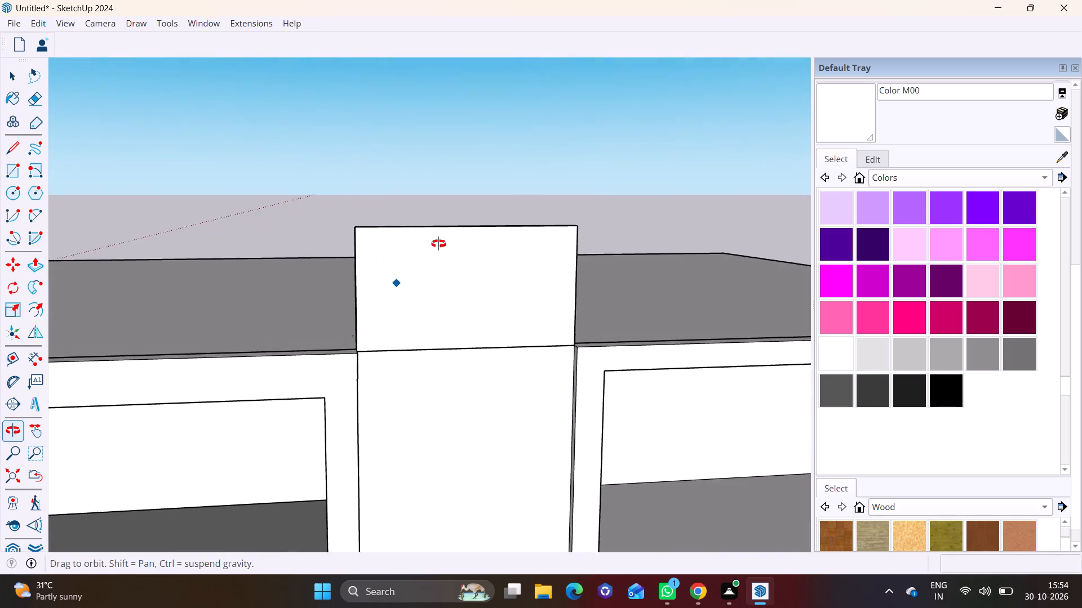
pyautogui.moveTo(438, 244); pyautogui.dragTo(497, 229, button='middle')
pyautogui.moveTo(508, 256); pyautogui.dragTo(0, 377, button='middle')
pyautogui.moveTo(261, 265); pyautogui.dragTo(58, 261, button='middle')
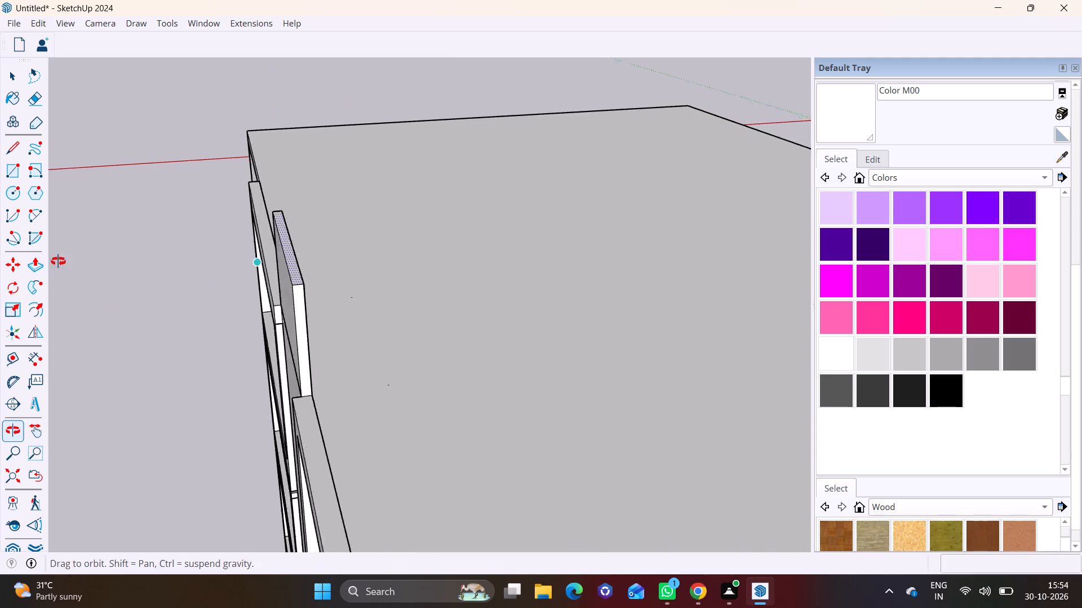
pyautogui.moveTo(58, 261); pyautogui.dragTo(0, 247, button='middle')
pyautogui.scroll(-5, 193, 265)
pyautogui.keyDown('shift'); pyautogui.moveTo(193, 265); pyautogui.dragTo(534, 299, button='middle'); pyautogui.keyUp('shift')
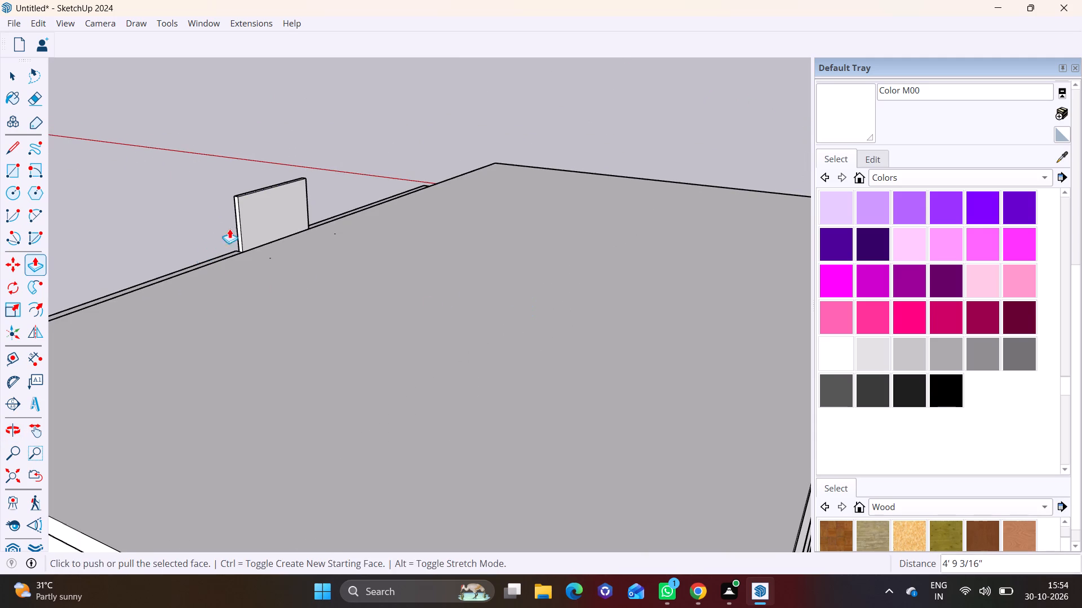
pyautogui.press('space')
pyautogui.click(269, 219)
pyautogui.scroll(7, 274, 218)
pyautogui.click(36, 262)
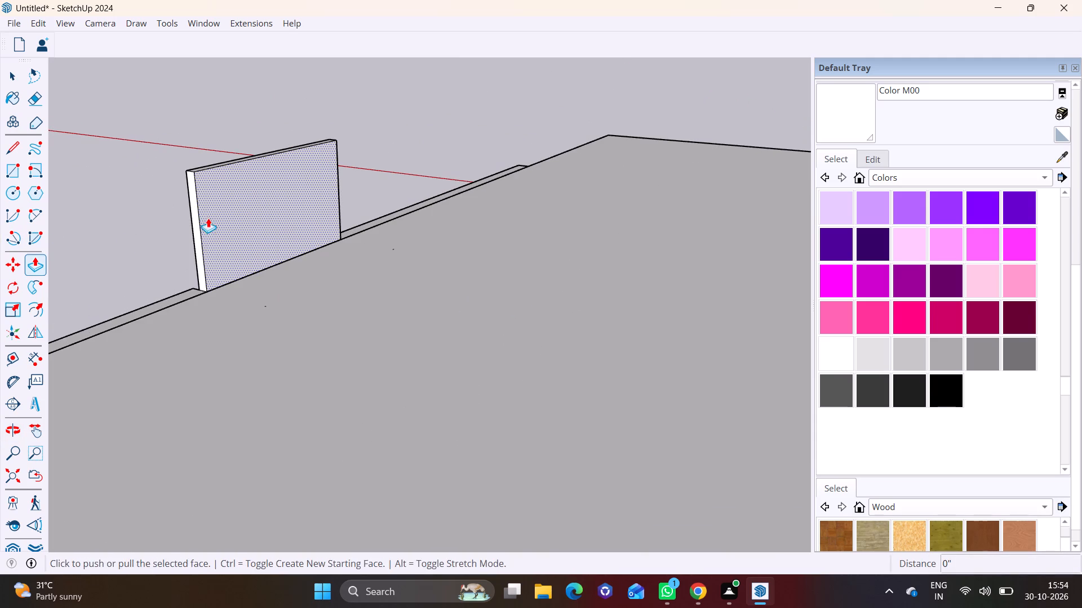
pyautogui.click(220, 216)
pyautogui.moveTo(708, 162); pyautogui.dragTo(717, 162)
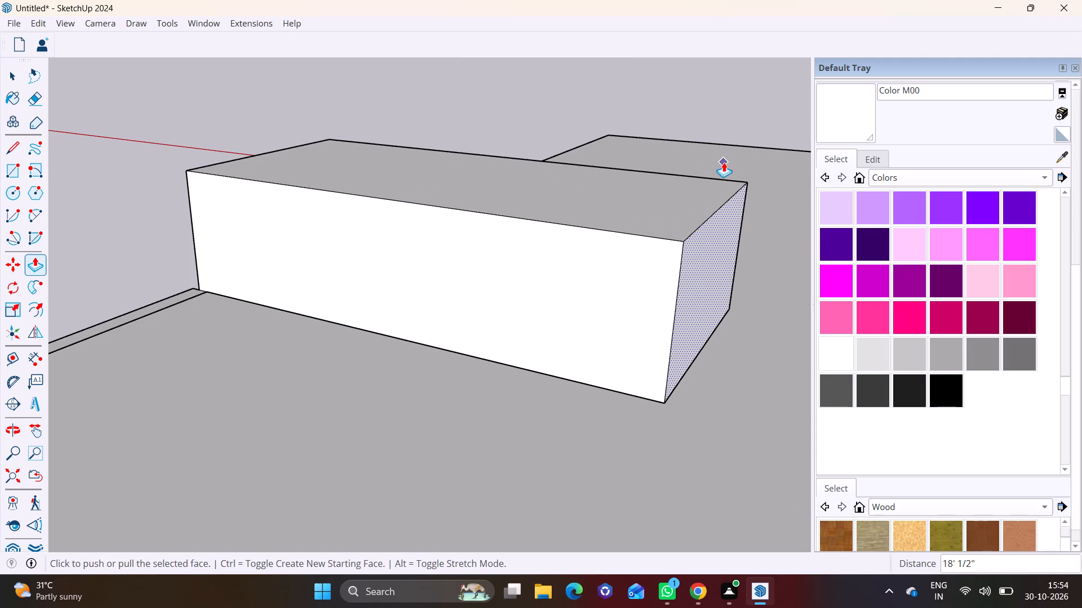
pyautogui.press('space')
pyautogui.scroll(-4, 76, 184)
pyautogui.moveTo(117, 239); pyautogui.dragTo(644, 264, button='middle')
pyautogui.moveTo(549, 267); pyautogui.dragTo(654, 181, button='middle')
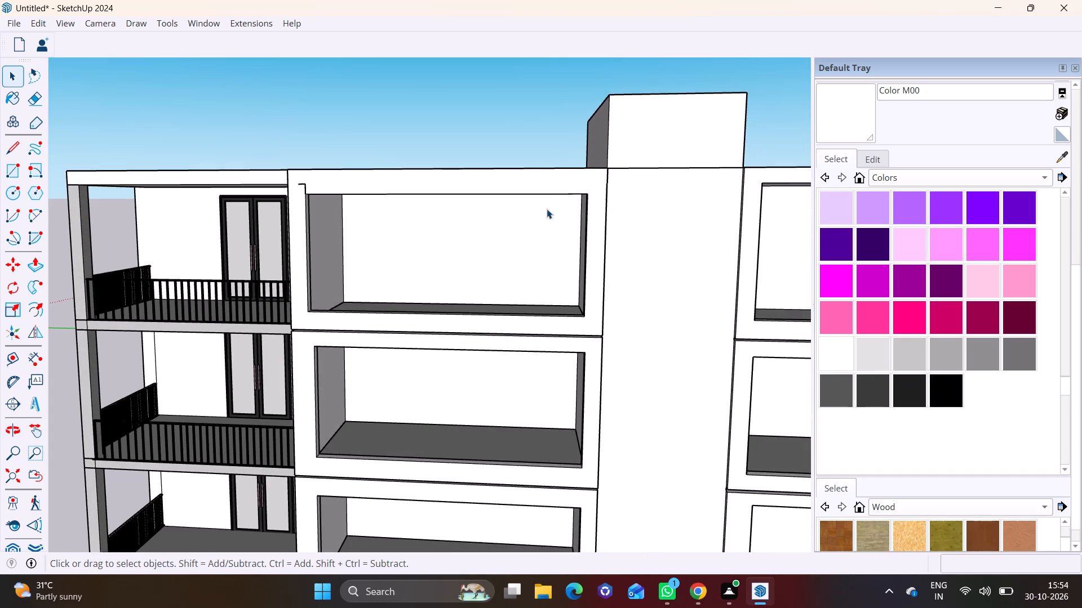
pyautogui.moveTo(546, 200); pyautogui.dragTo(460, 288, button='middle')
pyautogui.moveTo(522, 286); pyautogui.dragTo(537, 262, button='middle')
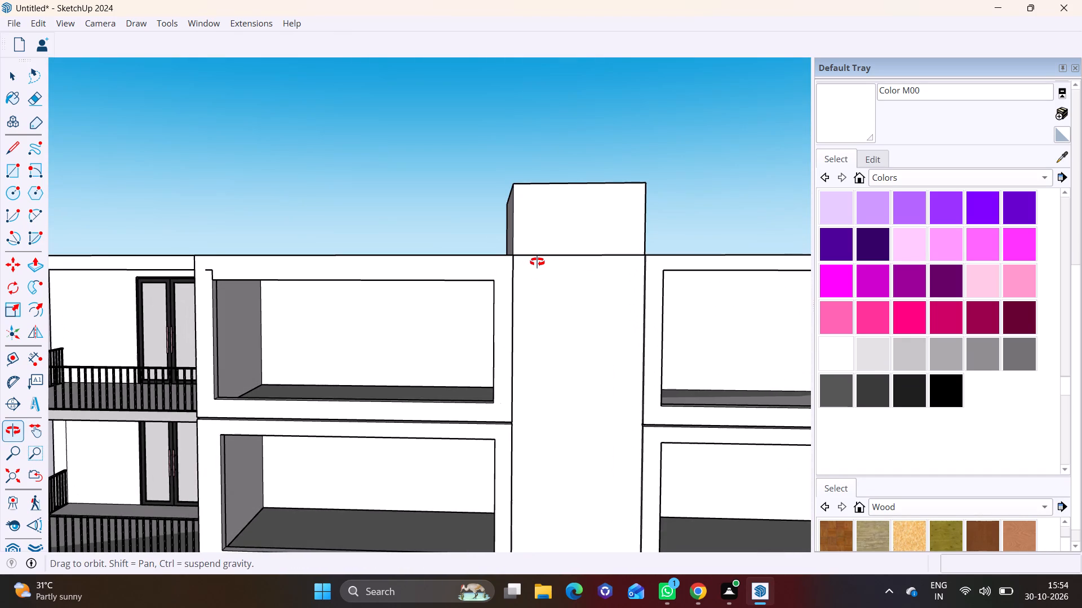
# Draw a line about 18' 5" long across the balcony-facing side of the rooftop block, dividing off an upper strip.
pyautogui.moveTo(537, 262); pyautogui.dragTo(433, 294, button='middle')
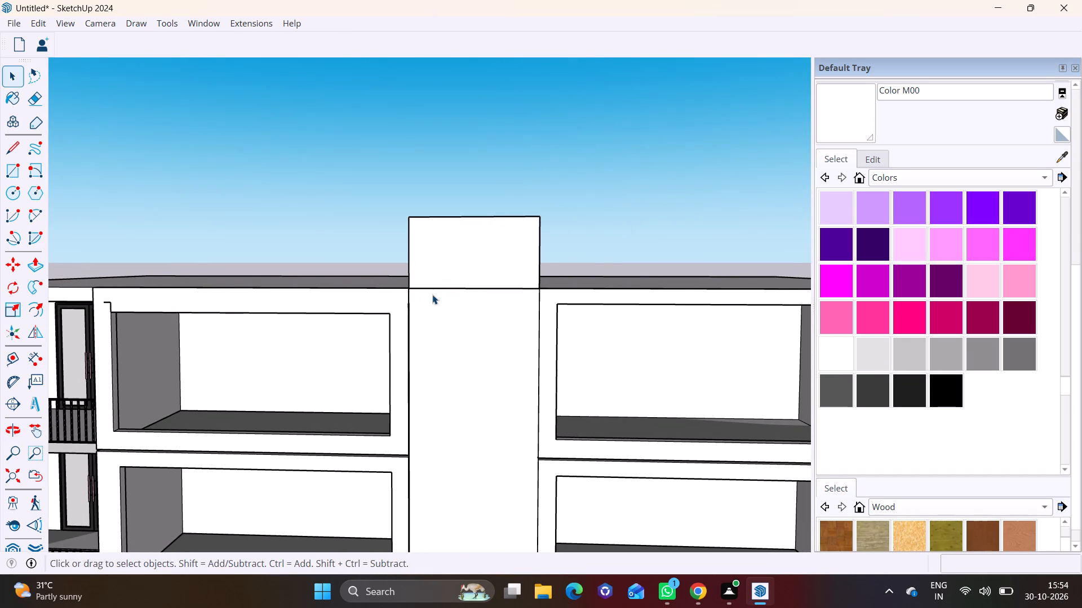
pyautogui.moveTo(411, 260); pyautogui.dragTo(518, 271, button='middle')
pyautogui.moveTo(428, 248); pyautogui.dragTo(446, 248, button='middle')
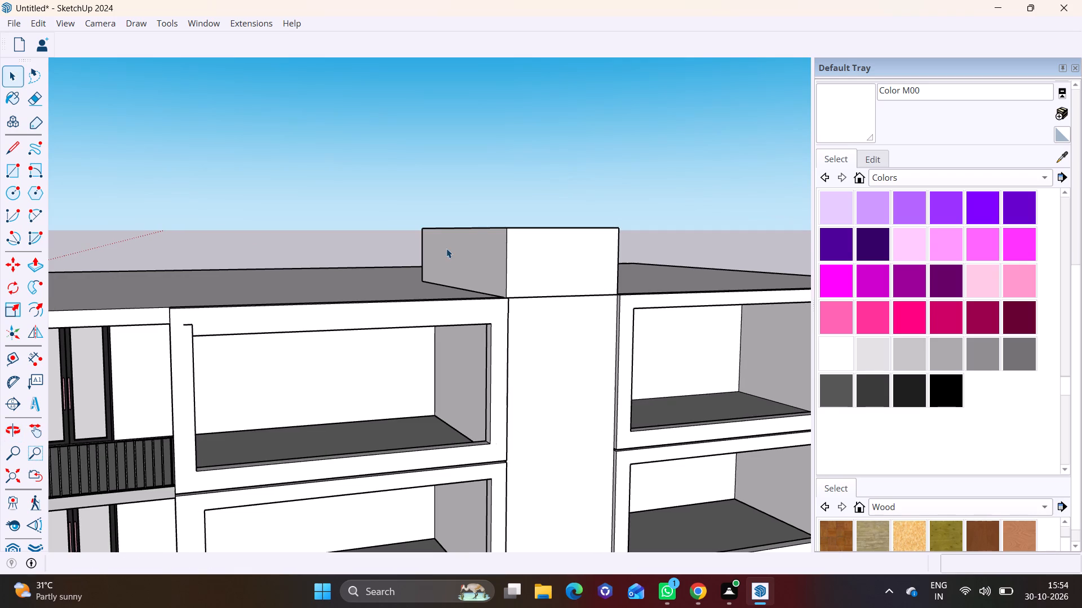
pyautogui.moveTo(449, 218); pyautogui.dragTo(578, 229, button='middle')
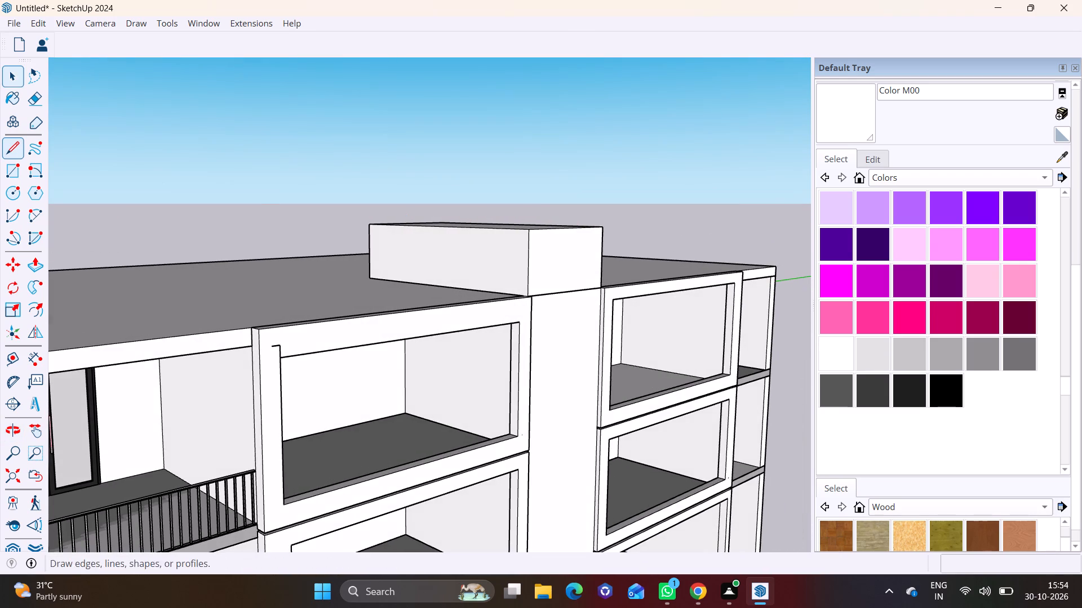
pyautogui.click(12, 146)
pyautogui.scroll(6, 276, 187)
pyautogui.click(419, 267)
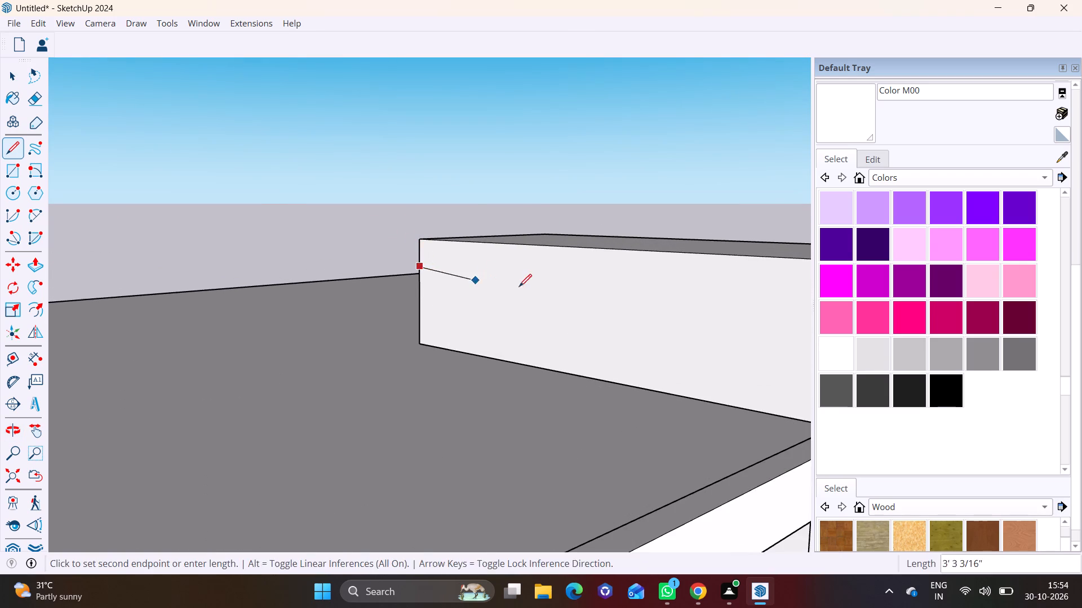
pyautogui.moveTo(538, 288); pyautogui.dragTo(288, 252, button='middle')
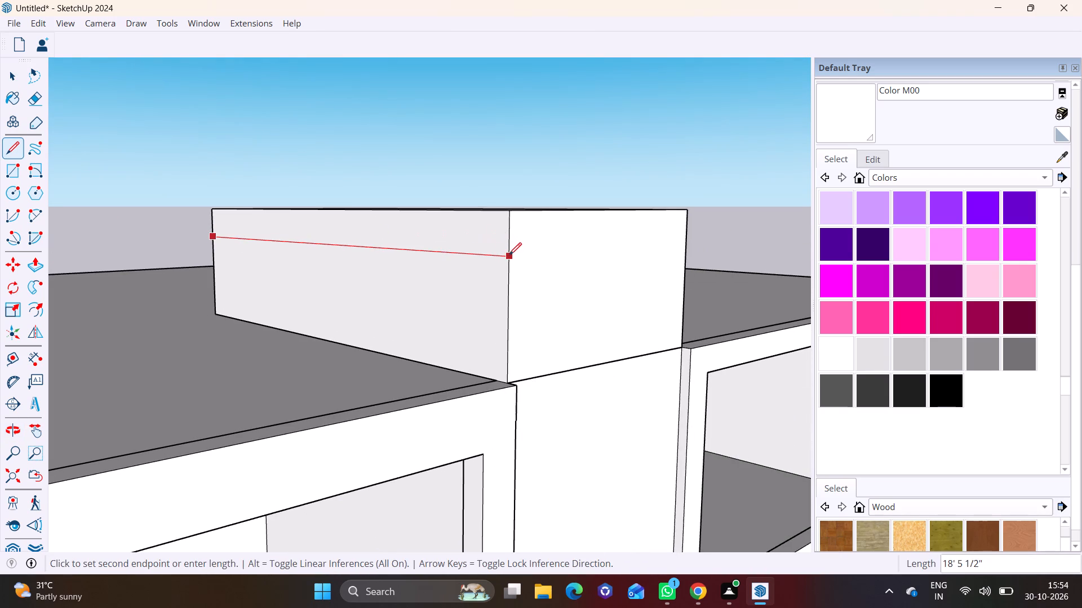
pyautogui.click(512, 255)
pyautogui.press('space')
# Push/Pull the upper strip about 21' 10" over the roof, aligning its end with the outer edge of the framed bay beside the balconies.
pyautogui.click(462, 240)
pyautogui.click(36, 263)
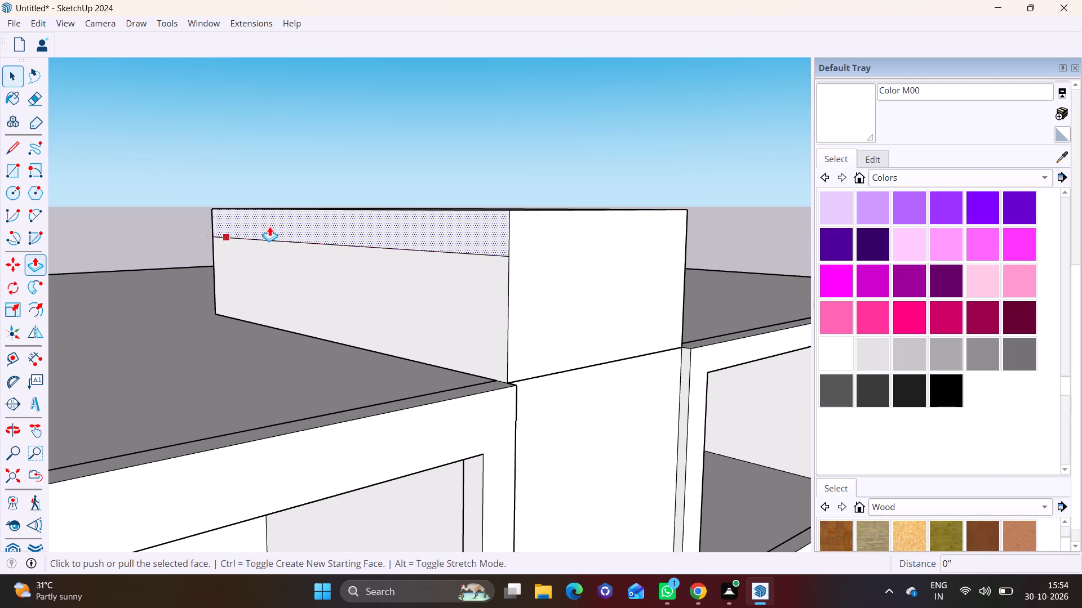
pyautogui.click(290, 225)
pyautogui.scroll(-10, 153, 238)
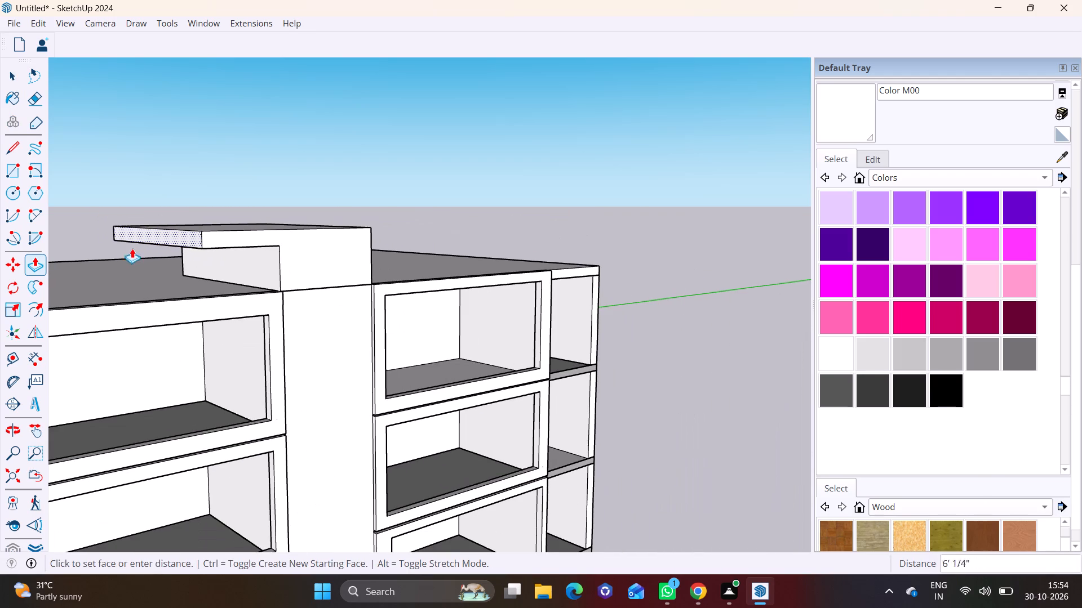
pyautogui.keyDown('shift'); pyautogui.moveTo(125, 248); pyautogui.dragTo(427, 237, button='middle'); pyautogui.keyUp('shift')
pyautogui.click(373, 306)
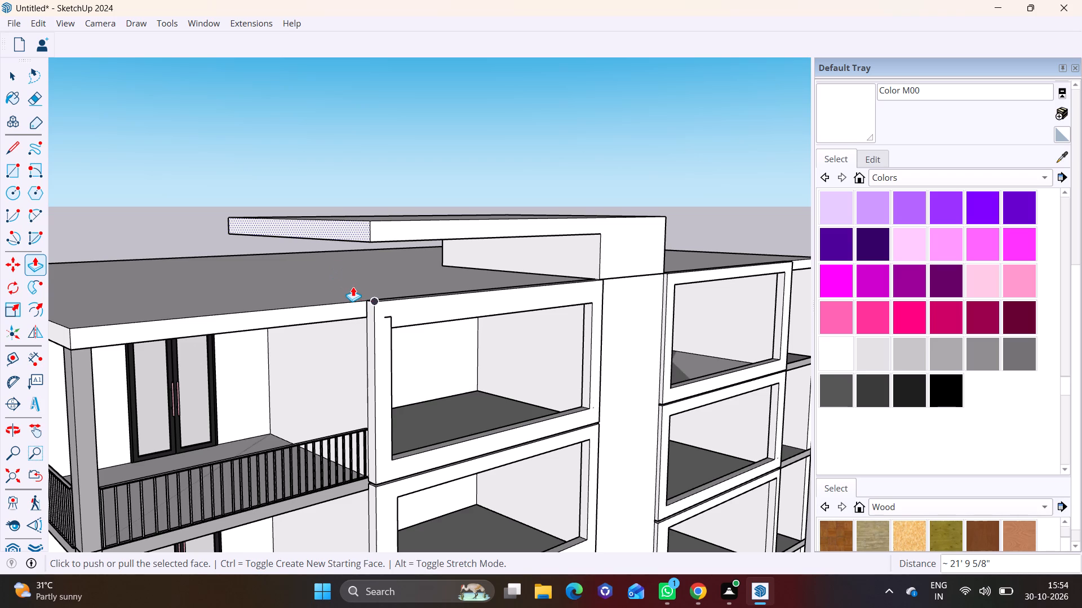
pyautogui.click(353, 287)
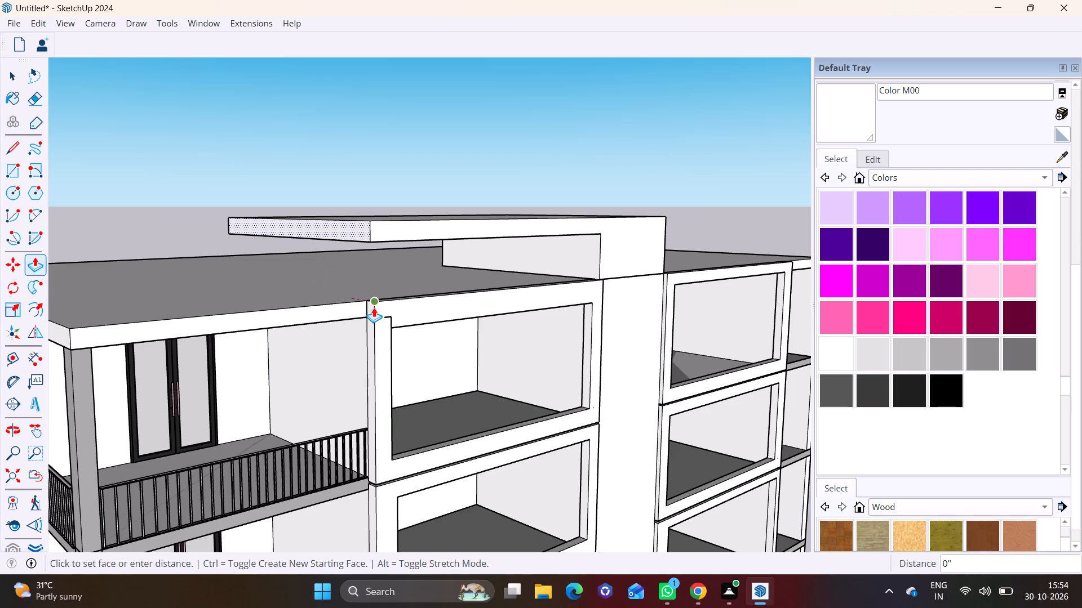
pyautogui.click(374, 309)
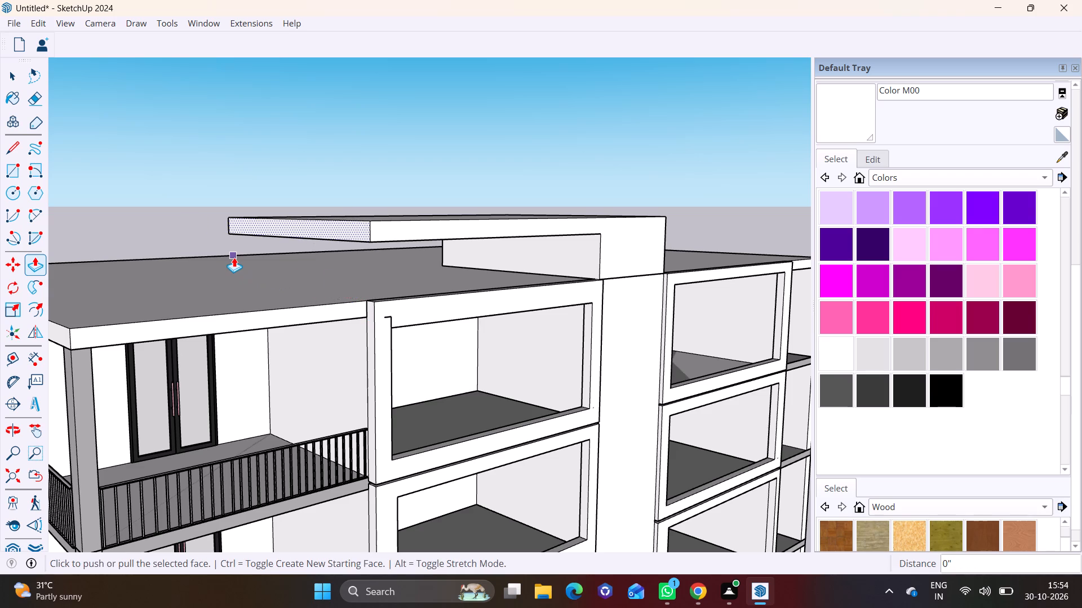
pyautogui.moveTo(364, 257); pyautogui.dragTo(349, 252, button='middle')
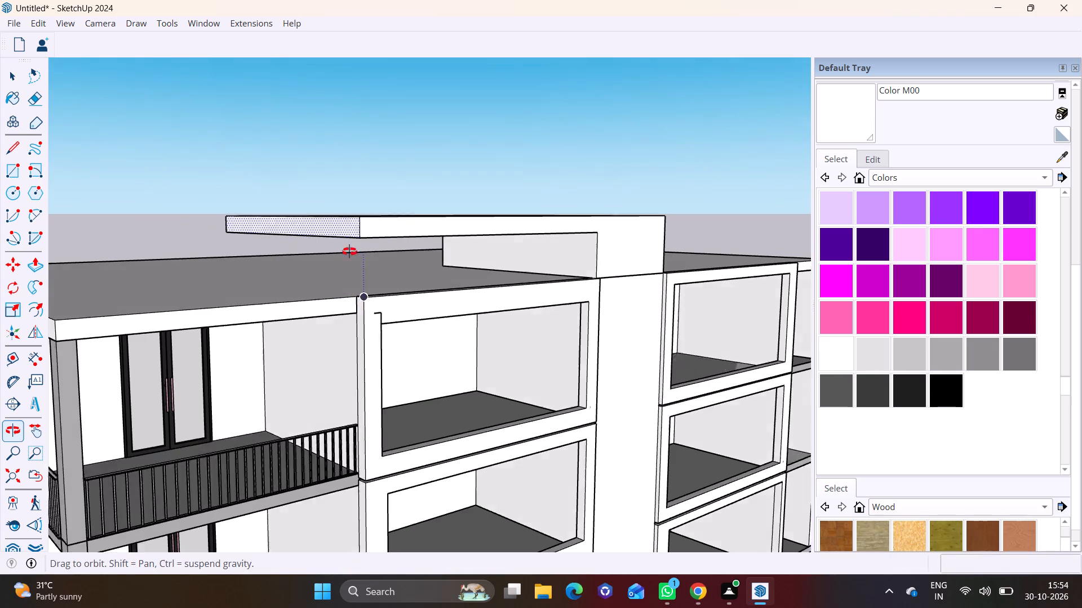
pyautogui.moveTo(349, 252); pyautogui.dragTo(236, 198, button='middle')
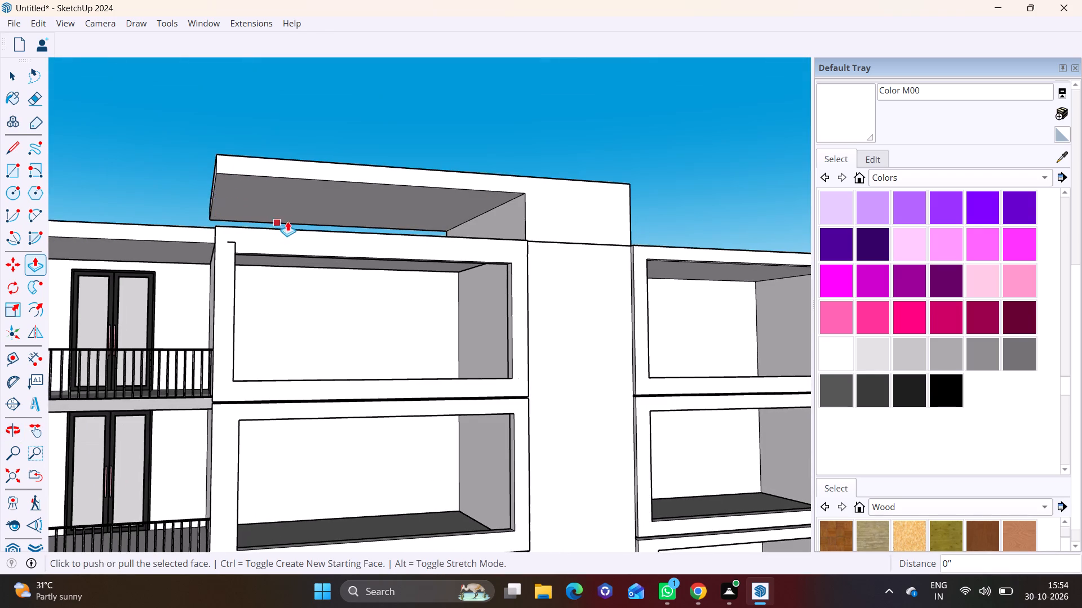
pyautogui.moveTo(281, 221); pyautogui.dragTo(270, 193, button='middle')
pyautogui.scroll(2, 251, 194)
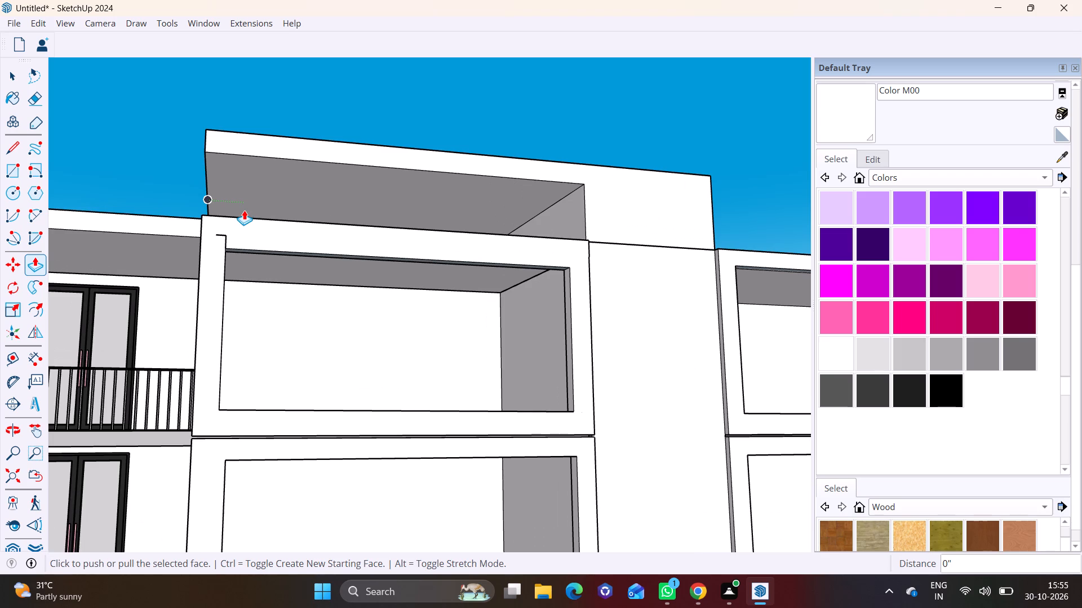
pyautogui.press('space')
# Draw a line about 18' 5" long across the overhang's underside near its outer end, parallel to the end edge.
pyautogui.moveTo(201, 151); pyautogui.dragTo(370, 180, button='middle')
pyautogui.scroll(3, 268, 163)
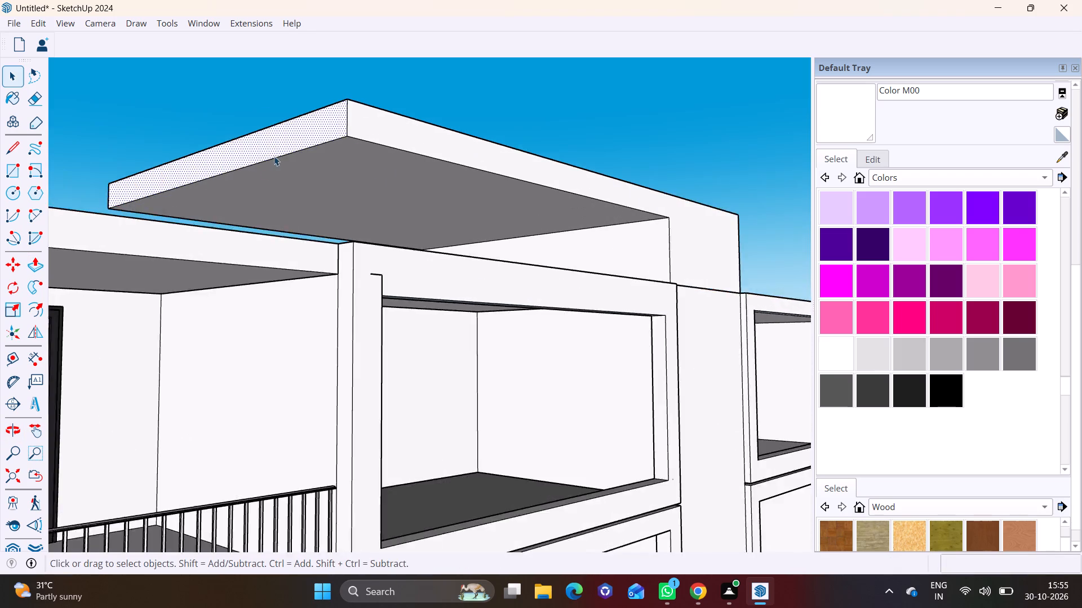
pyautogui.scroll(4, 274, 156)
pyautogui.moveTo(334, 155); pyautogui.dragTo(310, 145, button='middle')
pyautogui.moveTo(1, 151); pyautogui.dragTo(2, 150)
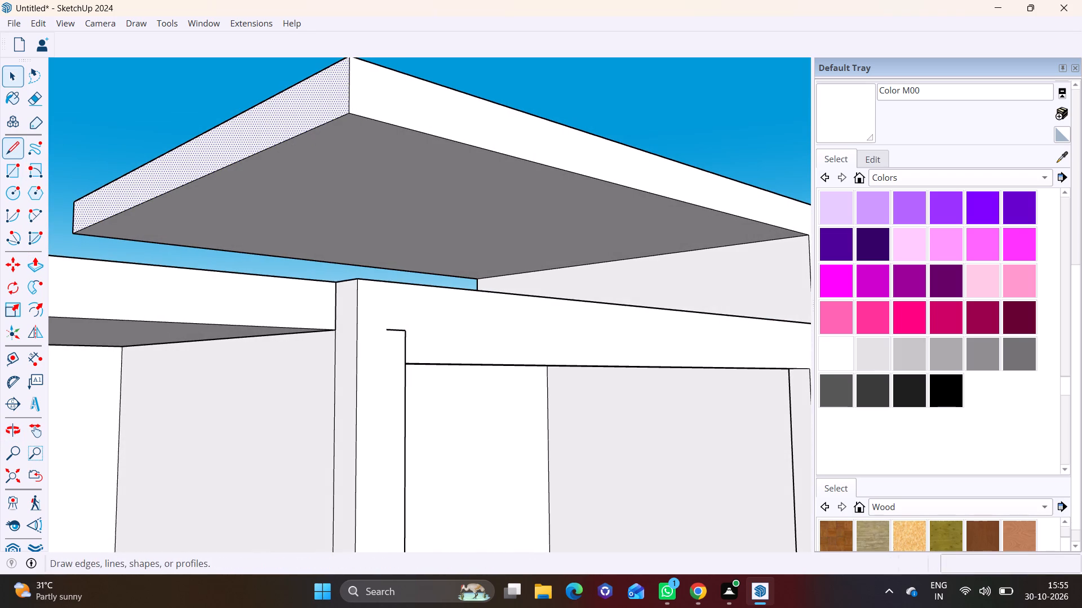
pyautogui.moveTo(2, 150); pyautogui.dragTo(9, 150)
pyautogui.scroll(3, 154, 209)
pyautogui.click(91, 248)
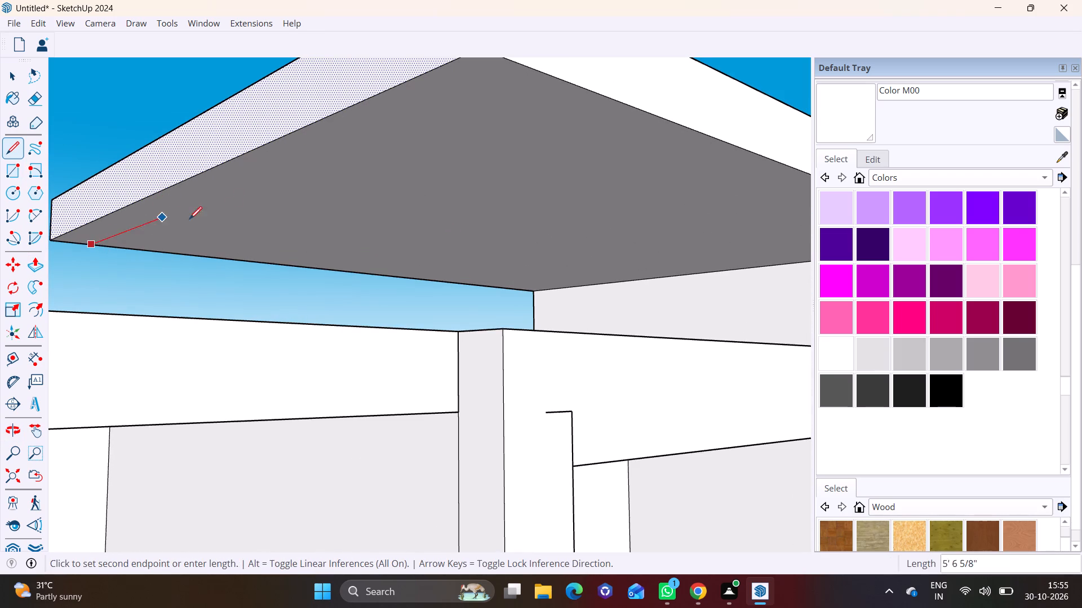
pyautogui.click(542, 71)
pyautogui.press('space')
# Push/Pull the narrow strip under the overhang's outer end down about 3' 6" to the roof as a supporting leg.
pyautogui.click(392, 113)
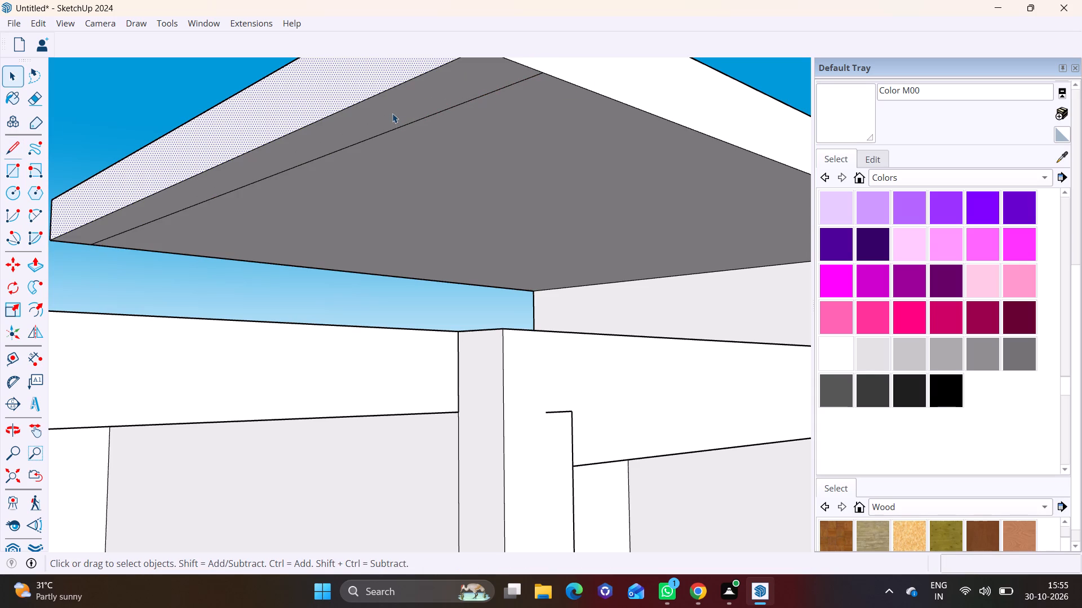
pyautogui.click(39, 265)
pyautogui.click(292, 141)
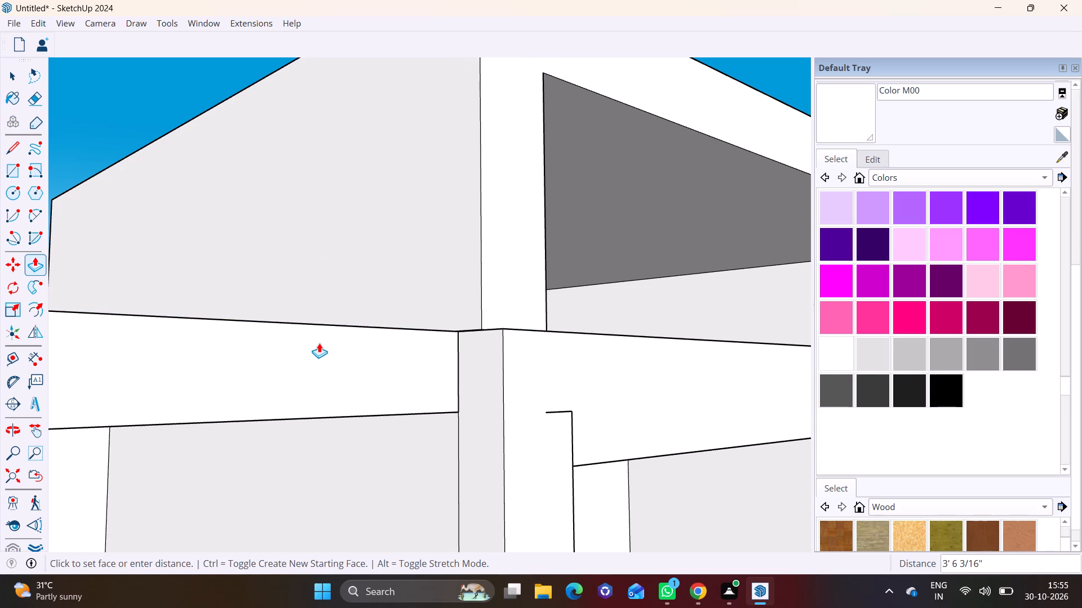
pyautogui.click(319, 343)
pyautogui.press('space')
# Examine the rooftop frame from several sides and how it sits on the roof above the facade bays.
pyautogui.scroll(-3, 321, 333)
pyautogui.moveTo(428, 286); pyautogui.dragTo(203, 330, button='middle')
pyautogui.scroll(-3, 267, 306)
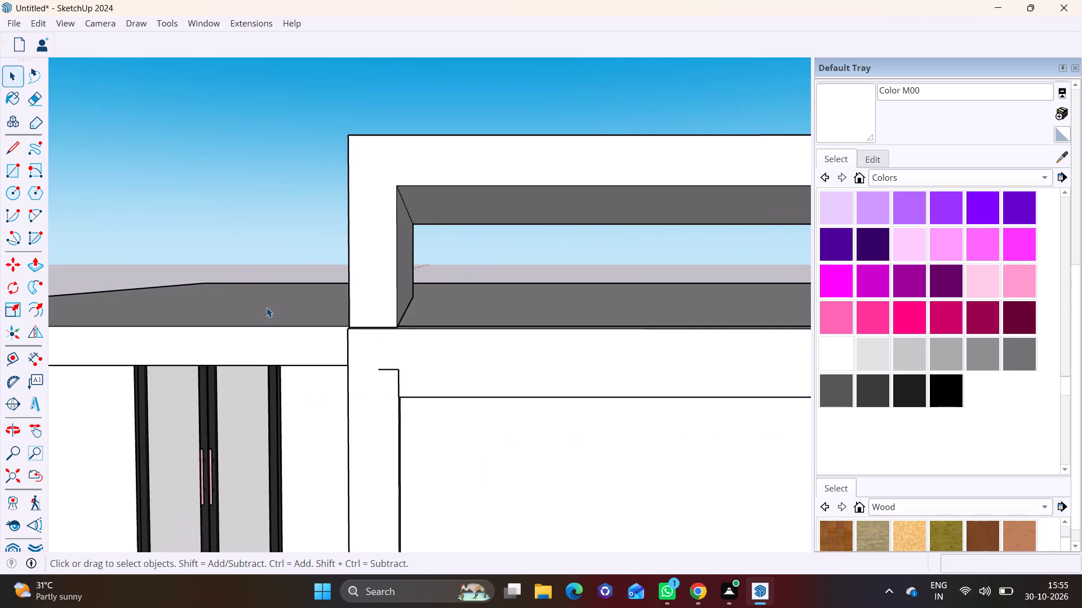
pyautogui.scroll(-4, 267, 307)
pyautogui.keyDown('shift'); pyautogui.moveTo(50, 150); pyautogui.dragTo(0, 171, button='middle'); pyautogui.keyUp('shift')
pyautogui.moveTo(226, 195); pyautogui.dragTo(304, 186, button='middle')
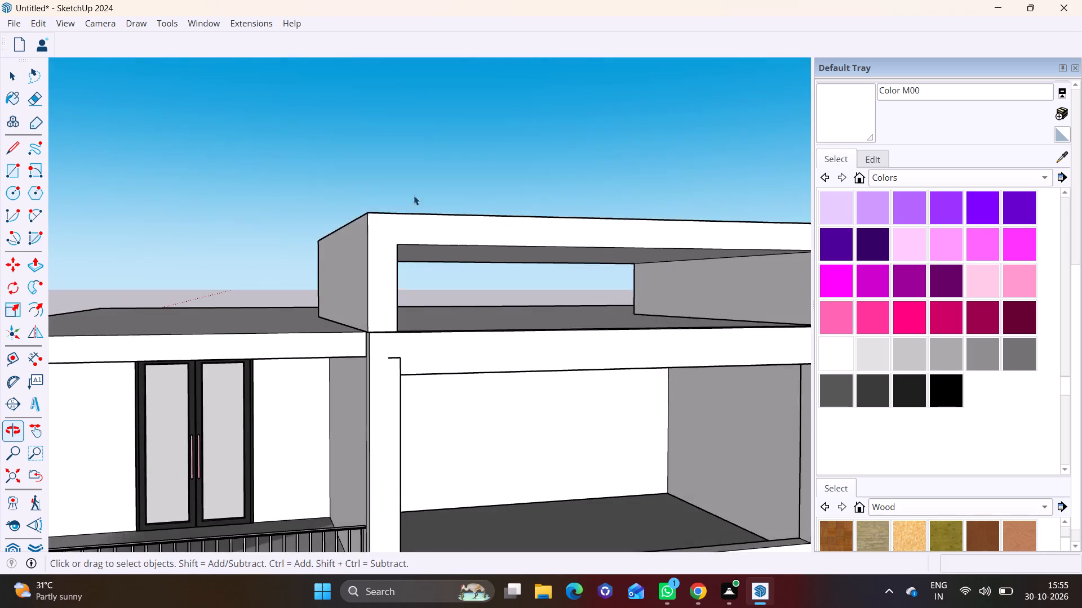
pyautogui.moveTo(450, 205); pyautogui.dragTo(225, 226, button='middle')
pyautogui.moveTo(542, 293); pyautogui.dragTo(241, 295, button='middle')
pyautogui.moveTo(337, 300); pyautogui.dragTo(322, 311, button='middle')
pyautogui.scroll(-3, 294, 309)
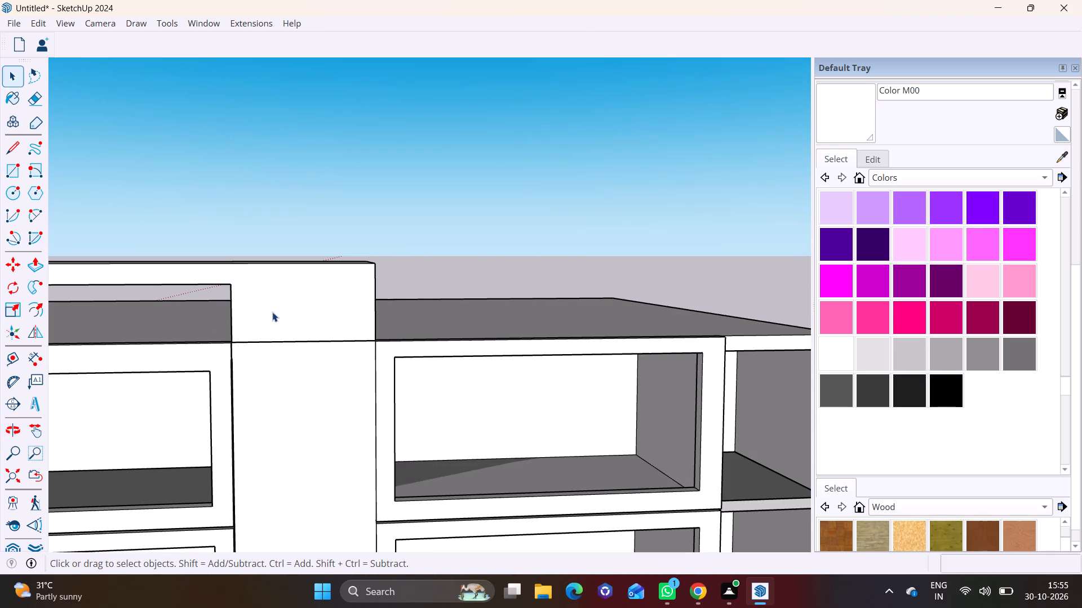
pyautogui.moveTo(287, 320); pyautogui.dragTo(468, 263, button='middle')
pyautogui.scroll(-8, 254, 314)
pyautogui.keyDown('shift'); pyautogui.moveTo(270, 319); pyautogui.dragTo(393, 331, button='middle'); pyautogui.keyUp('shift')
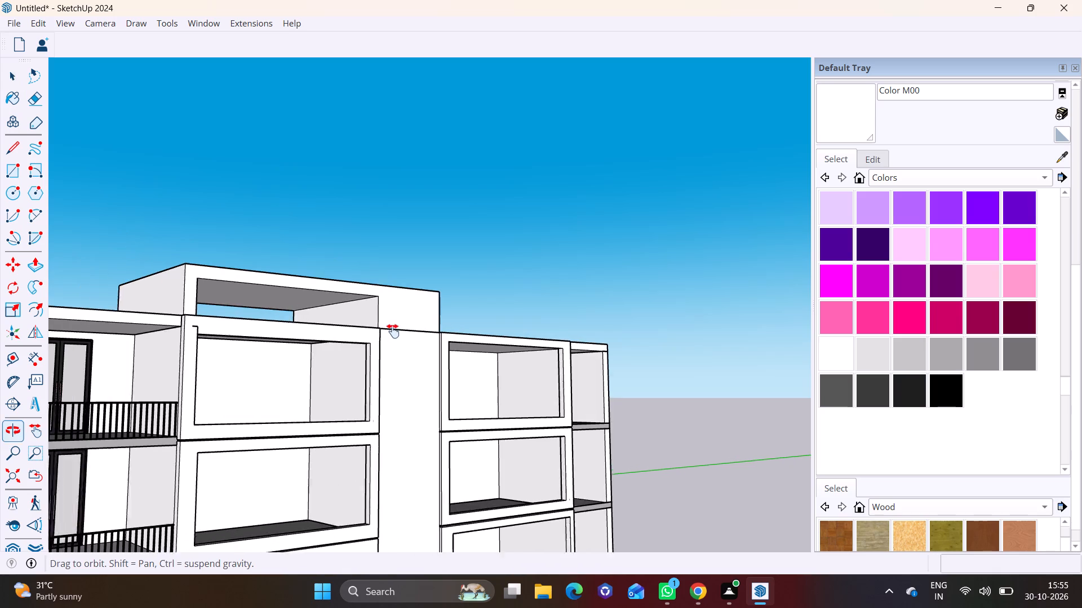
pyautogui.keyDown('shift'); pyautogui.moveTo(393, 331); pyautogui.dragTo(394, 332, button='middle'); pyautogui.keyUp('shift')
# Push/Pull the inner face of the rooftop frame's outer leg 3' 5" into the opening to thicken the leg.
pyautogui.moveTo(126, 336); pyautogui.dragTo(0, 386, button='middle')
pyautogui.scroll(6, 214, 339)
pyautogui.moveTo(204, 338); pyautogui.dragTo(111, 348, button='middle')
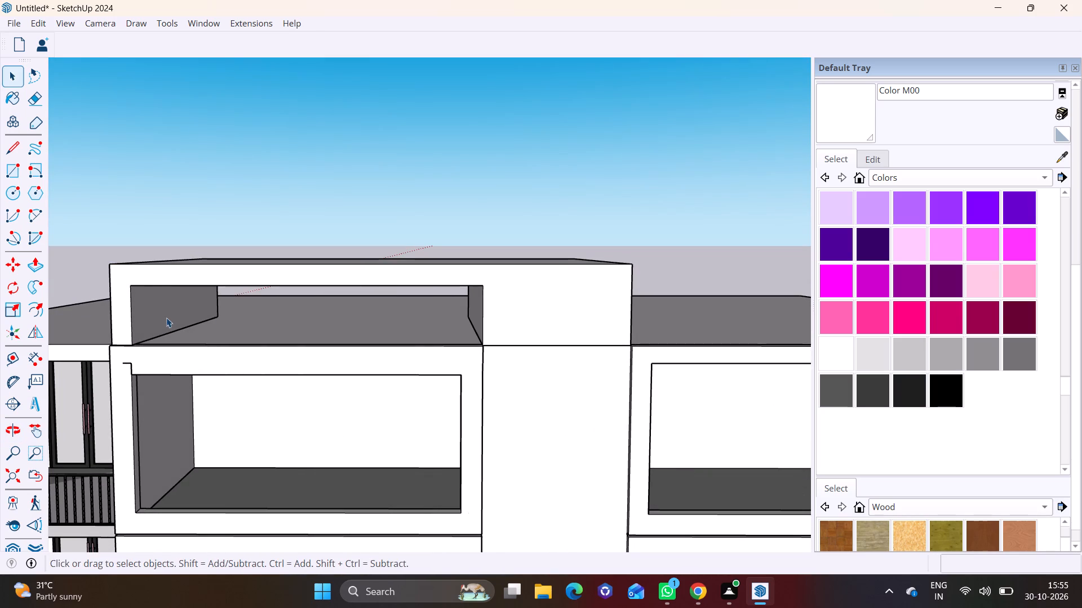
pyautogui.click(166, 318)
pyautogui.click(36, 267)
pyautogui.click(156, 309)
pyautogui.click(209, 306)
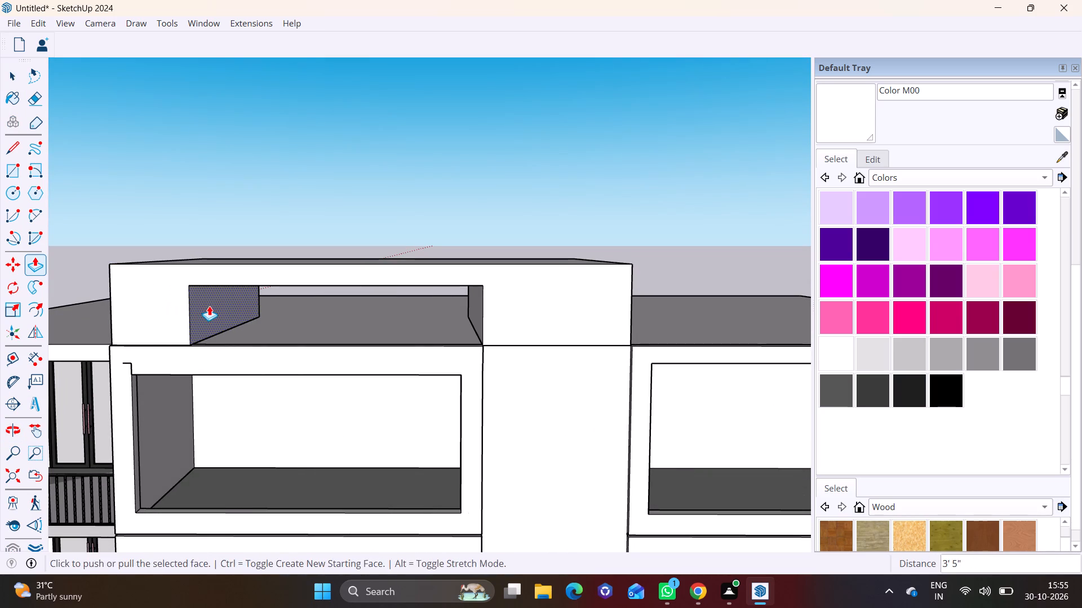
pyautogui.press('space')
# Push/Pull the top face of the rooftop frame up about 5' 2".
pyautogui.moveTo(323, 224); pyautogui.dragTo(244, 285, button='middle')
pyautogui.click(254, 288)
pyautogui.click(30, 259)
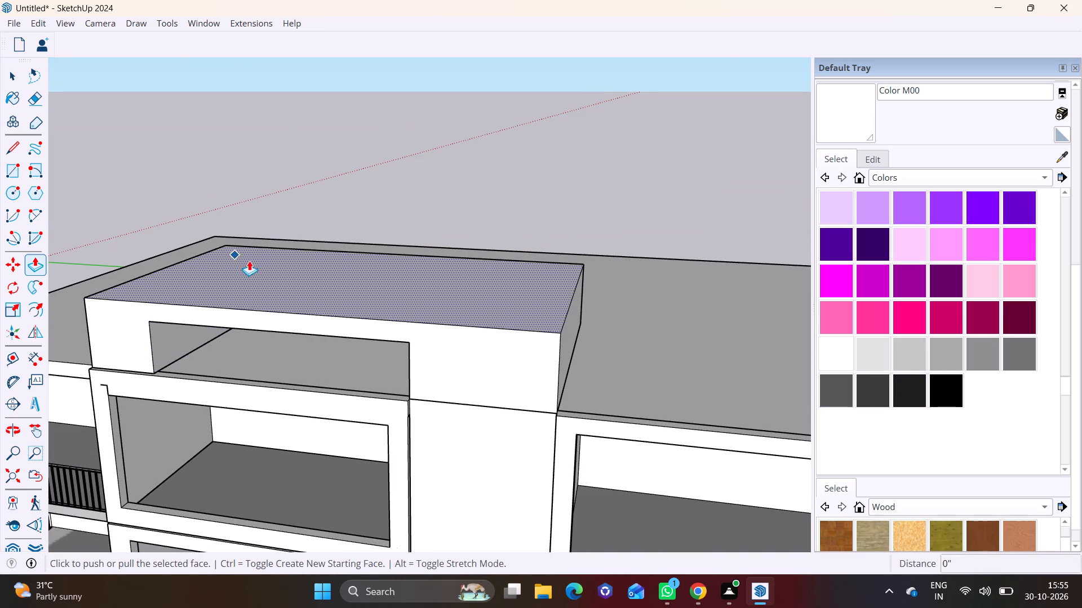
pyautogui.click(273, 281)
pyautogui.click(261, 208)
pyautogui.moveTo(280, 275); pyautogui.dragTo(333, 137, button='middle')
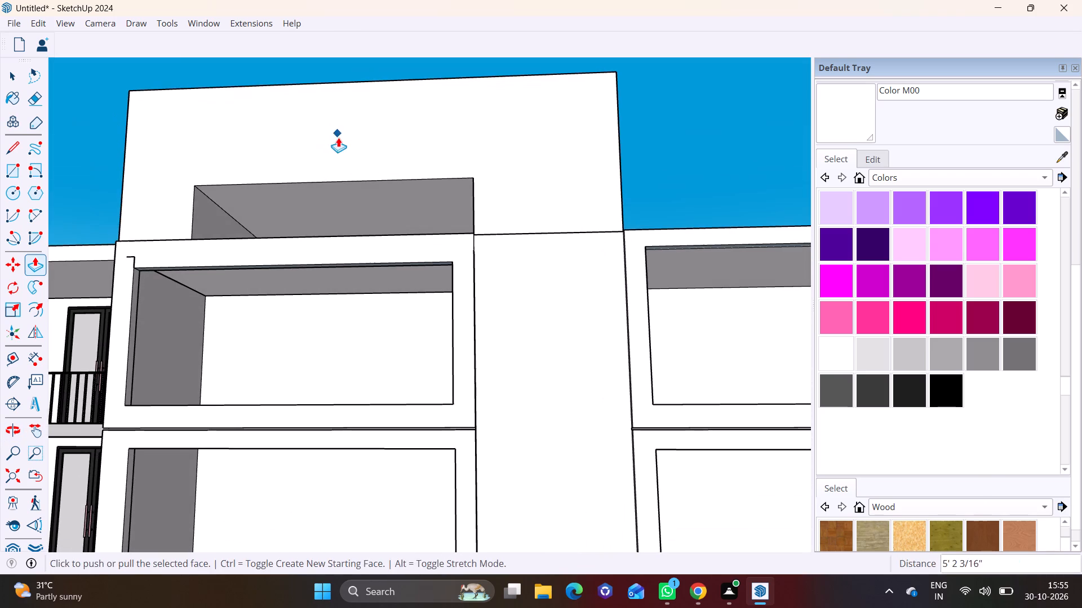
pyautogui.press('space')
# Push/Pull the underside of the rooftop frame's top beam upward to make the opening taller.
pyautogui.click(316, 212)
pyautogui.click(38, 260)
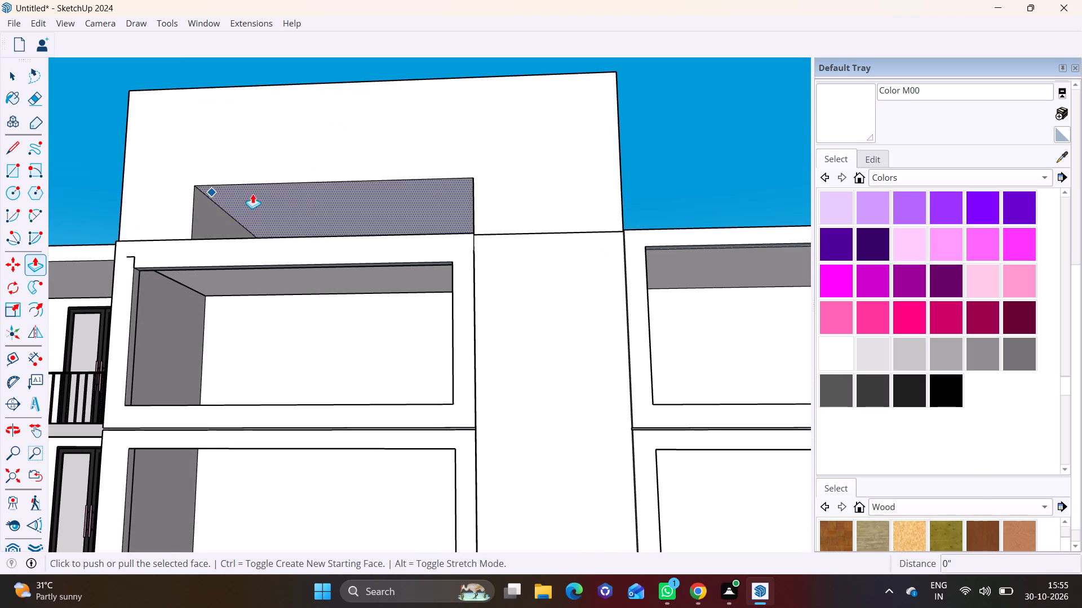
pyautogui.doubleClick(255, 190)
pyautogui.click(276, 205)
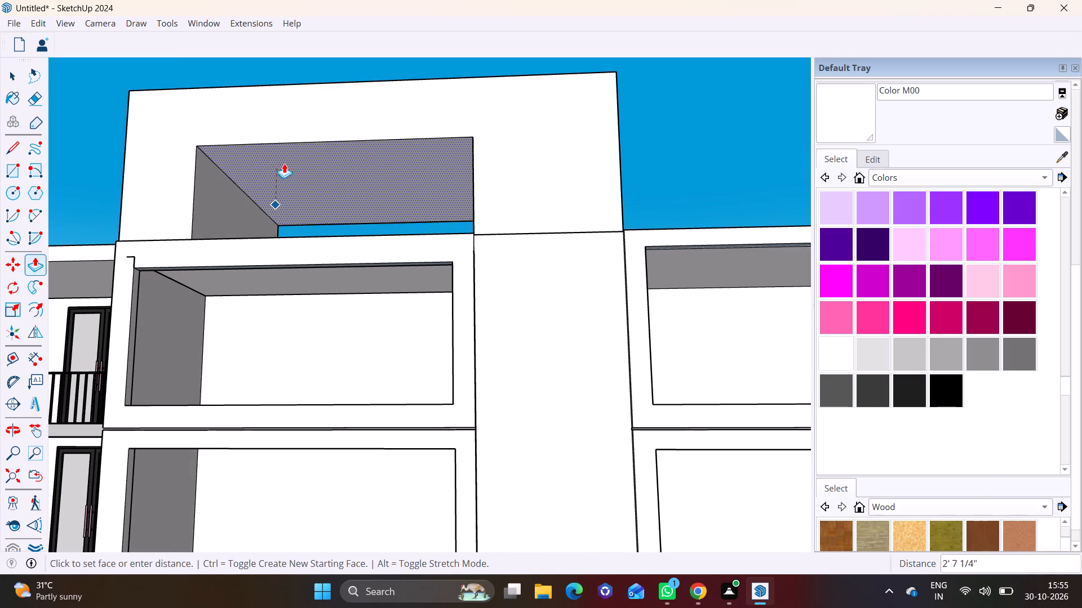
pyautogui.click(283, 151)
pyautogui.press('space')
# Examine the proportions of the enlarged rooftop frame against the balconies and framed bays below.
pyautogui.moveTo(638, 157); pyautogui.dragTo(653, 157)
pyautogui.scroll(-3, 543, 144)
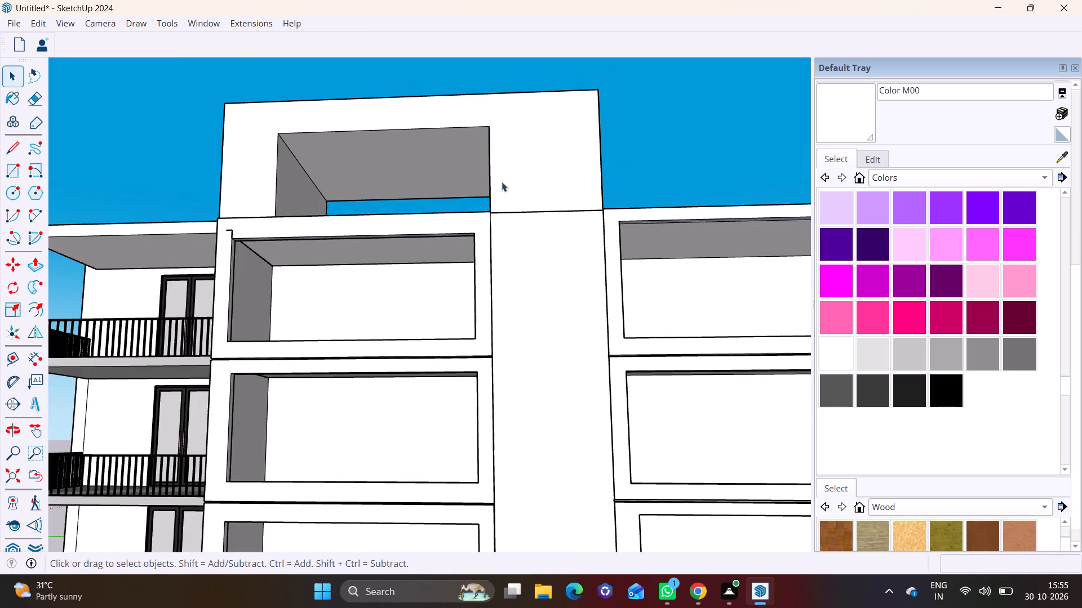
pyautogui.moveTo(480, 192); pyautogui.dragTo(666, 228, button='middle')
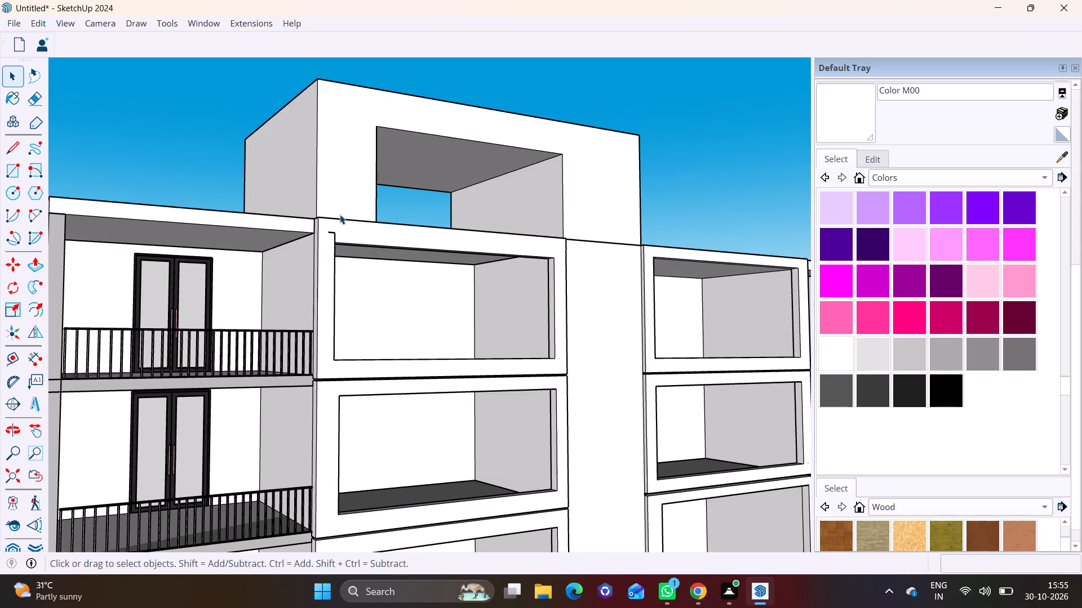
pyautogui.moveTo(293, 211); pyautogui.dragTo(380, 229, button='middle')
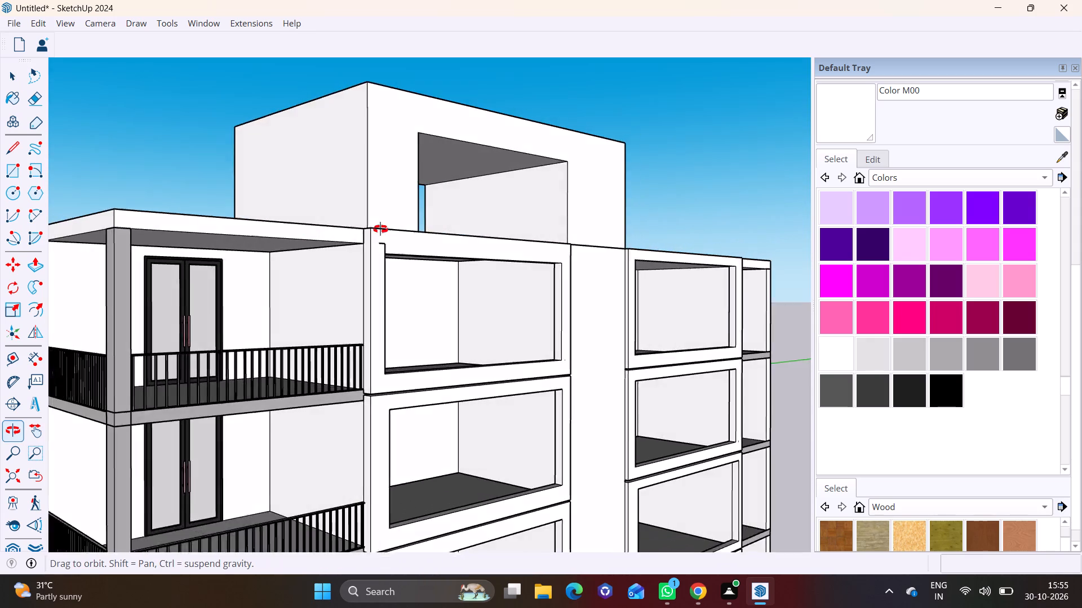
pyautogui.moveTo(380, 229); pyautogui.dragTo(393, 229, button='middle')
pyautogui.scroll(-5, 379, 236)
pyautogui.keyDown('shift'); pyautogui.moveTo(379, 236); pyautogui.dragTo(304, 223, button='middle'); pyautogui.keyUp('shift')
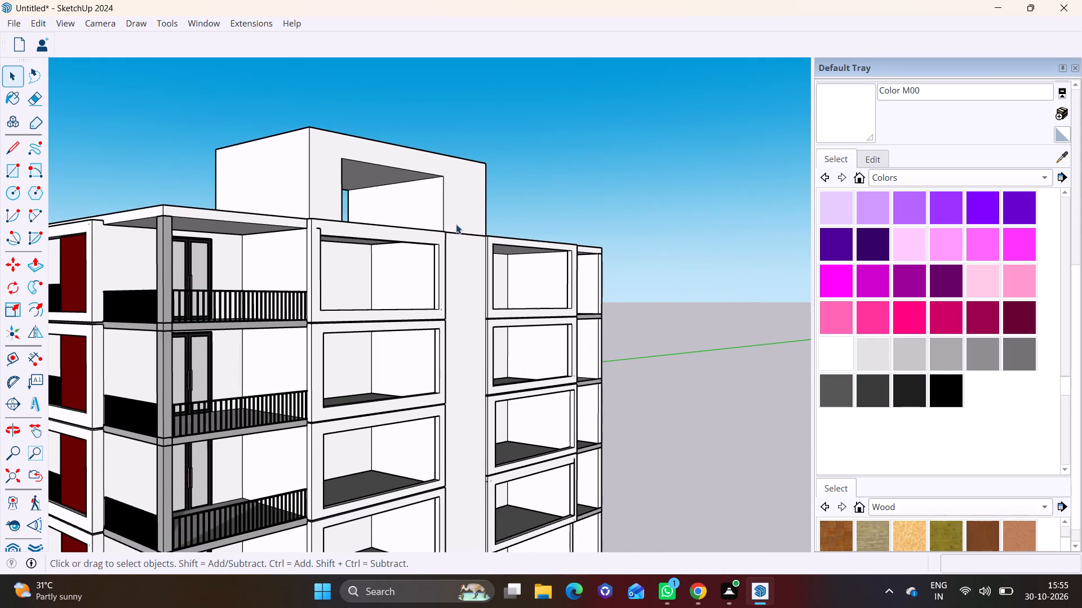
pyautogui.moveTo(456, 224); pyautogui.dragTo(323, 220, button='middle')
pyautogui.moveTo(387, 237); pyautogui.dragTo(230, 236, button='middle')
# Erase the horizontal edge at roof level between the full-height white panel and the rooftop frame.
pyautogui.scroll(10, 324, 200)
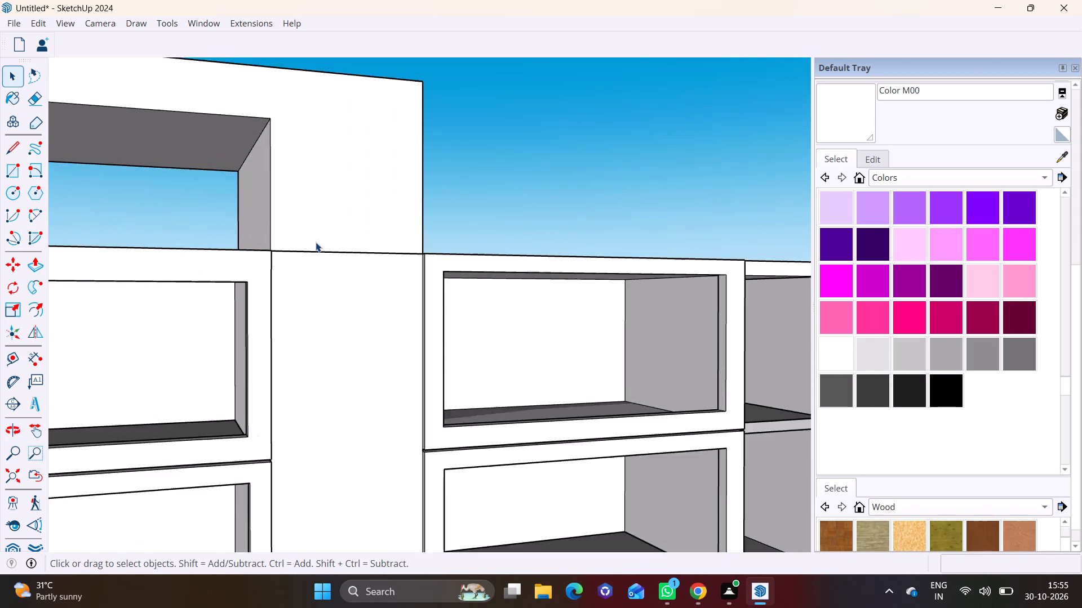
pyautogui.scroll(3, 316, 242)
pyautogui.click(317, 257)
pyautogui.rightClick(317, 257)
pyautogui.click(330, 279)
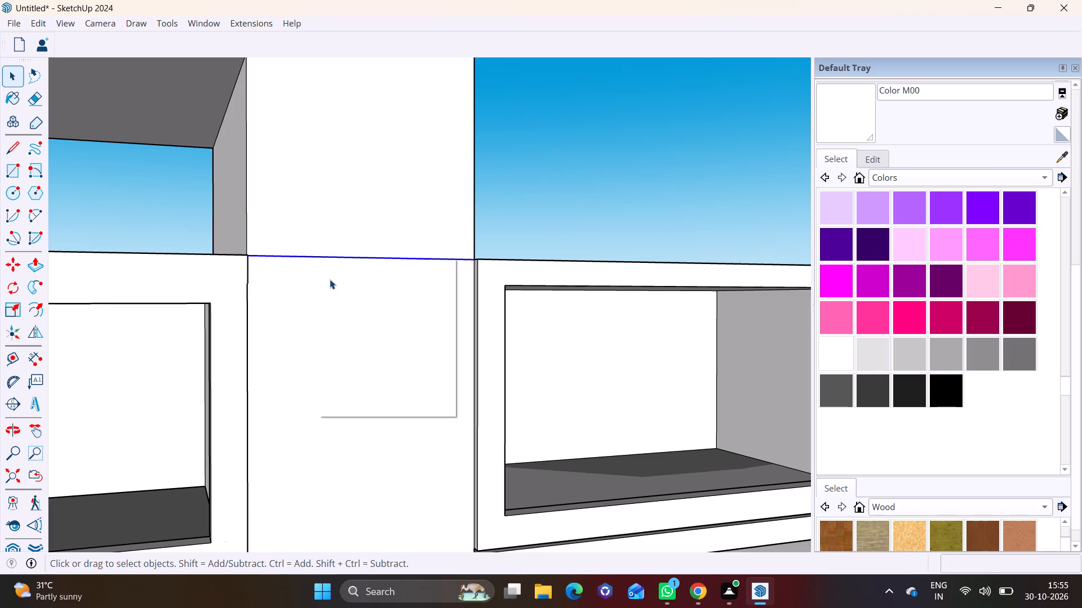
pyautogui.moveTo(330, 273); pyautogui.dragTo(266, 364, button='middle')
pyautogui.scroll(-6, 266, 363)
pyautogui.moveTo(282, 353); pyautogui.dragTo(245, 274, button='middle')
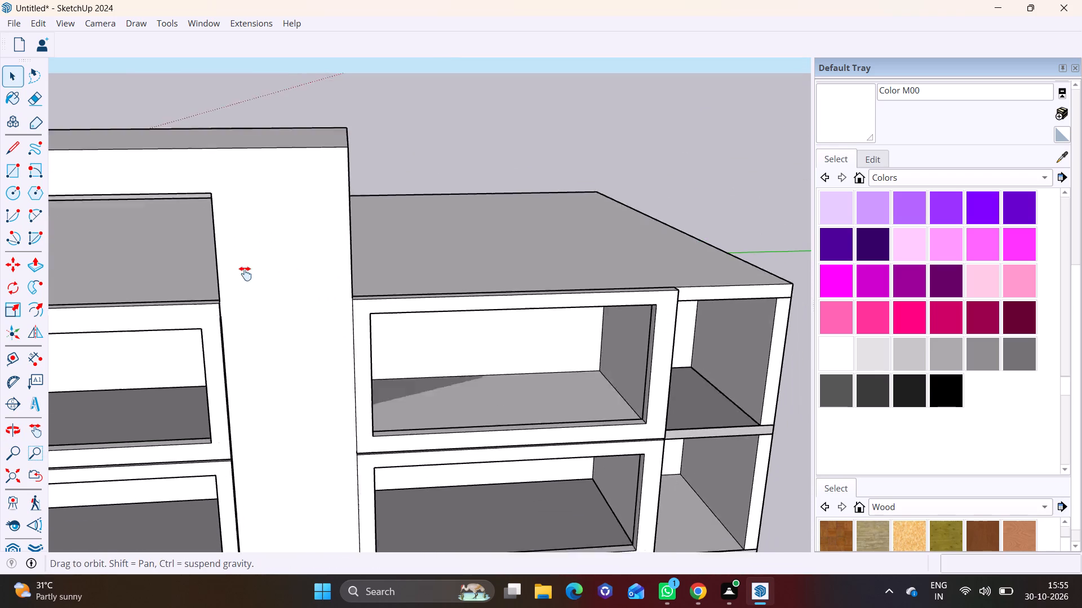
# Draw a tall rectangle about 53' 7" by 5' 10" on the full-height white panel, from roof level down to just above its base.
pyautogui.moveTo(245, 274); pyautogui.dragTo(243, 265, button='middle')
pyautogui.moveTo(252, 313); pyautogui.dragTo(234, 197, button='middle')
pyautogui.scroll(-3, 216, 195)
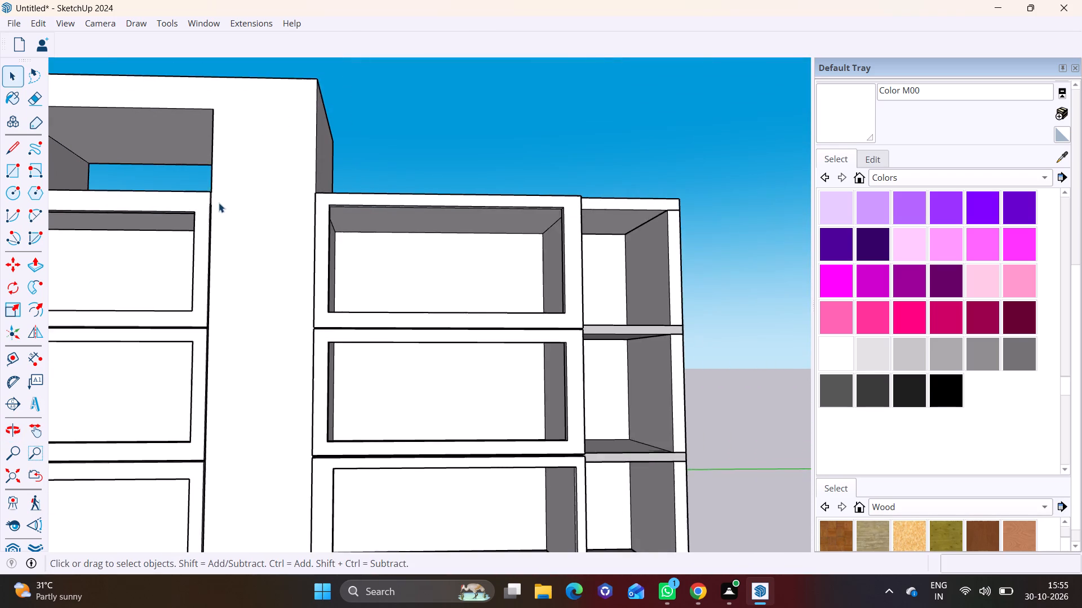
pyautogui.scroll(-2, 219, 203)
pyautogui.keyDown('shift'); pyautogui.moveTo(223, 212); pyautogui.dragTo(277, 218, button='middle'); pyautogui.keyUp('shift')
pyautogui.click(5, 168)
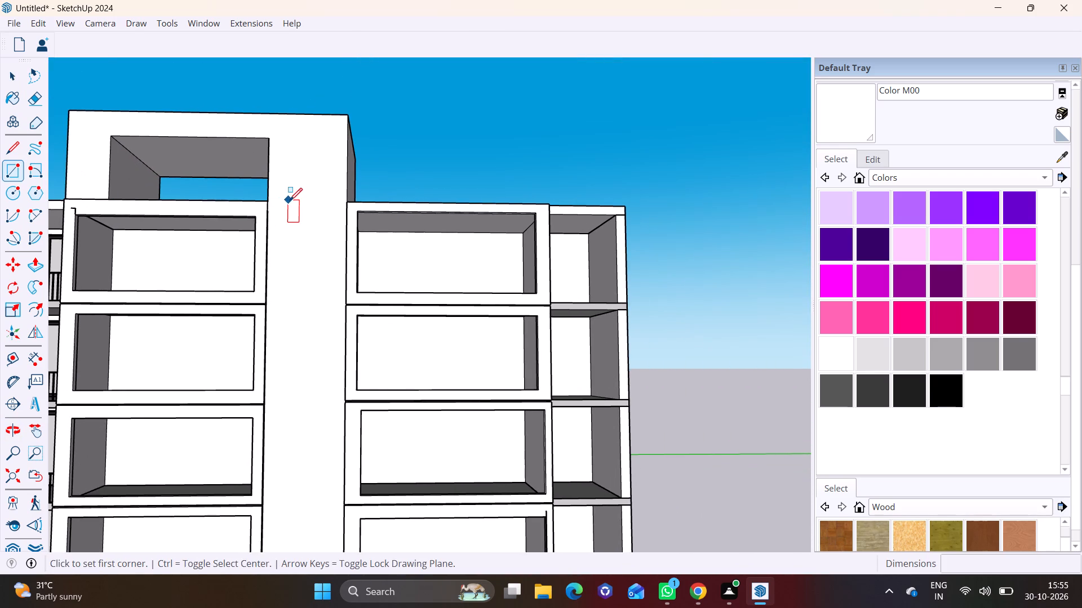
pyautogui.click(283, 204)
pyautogui.keyDown('shift'); pyautogui.moveTo(324, 419); pyautogui.dragTo(321, 304, button='middle'); pyautogui.keyUp('shift')
pyautogui.keyDown('shift'); pyautogui.moveTo(345, 526); pyautogui.dragTo(320, 332, button='middle'); pyautogui.keyUp('shift')
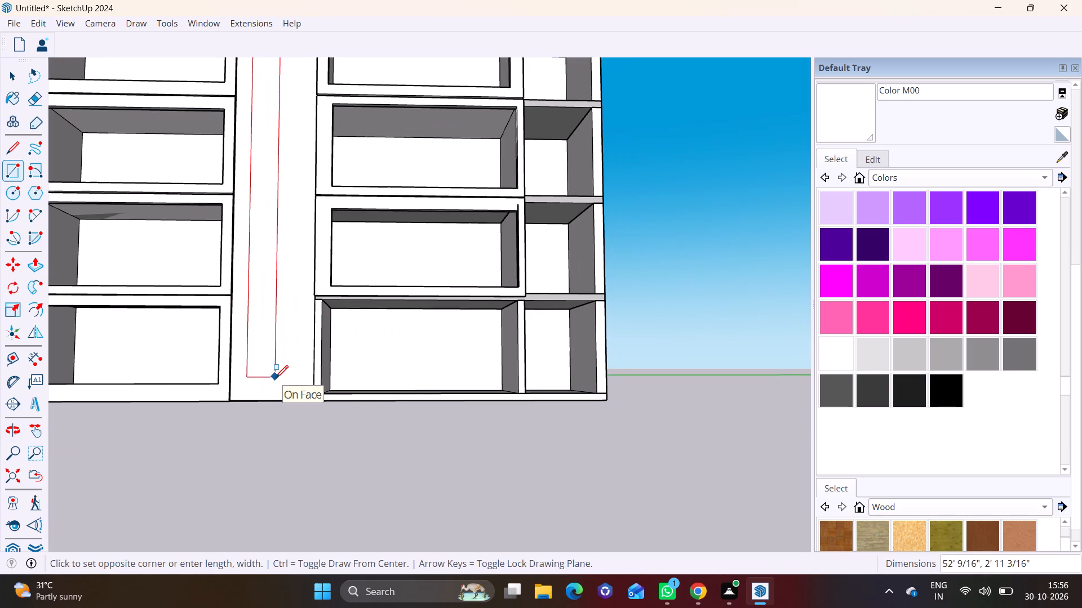
pyautogui.scroll(6, 276, 378)
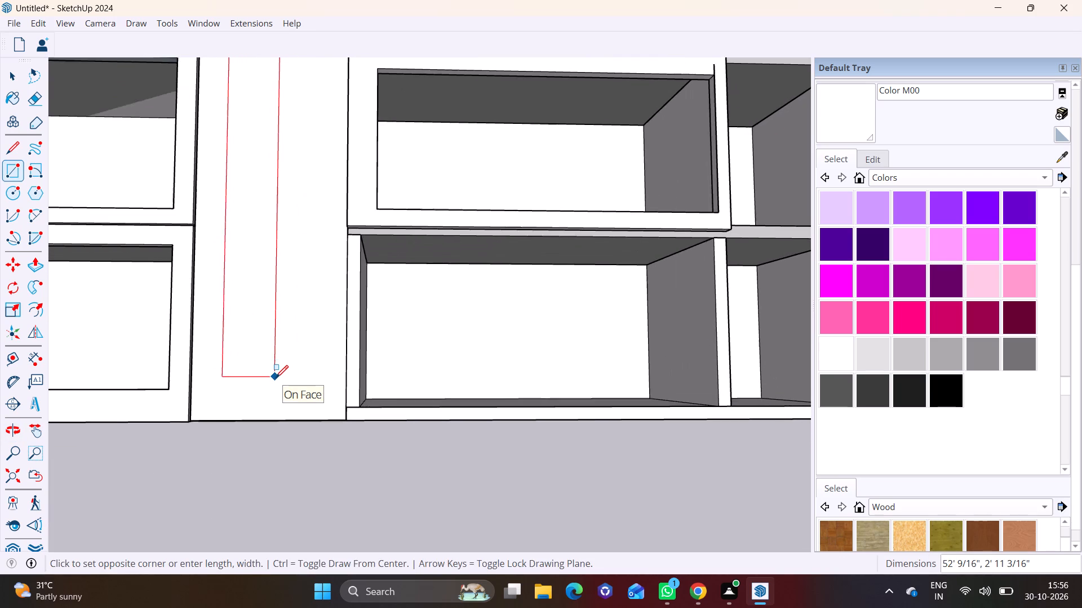
pyautogui.keyDown('shift'); pyautogui.moveTo(276, 378); pyautogui.dragTo(274, 348, button='middle'); pyautogui.keyUp('shift')
pyautogui.scroll(2, 271, 347)
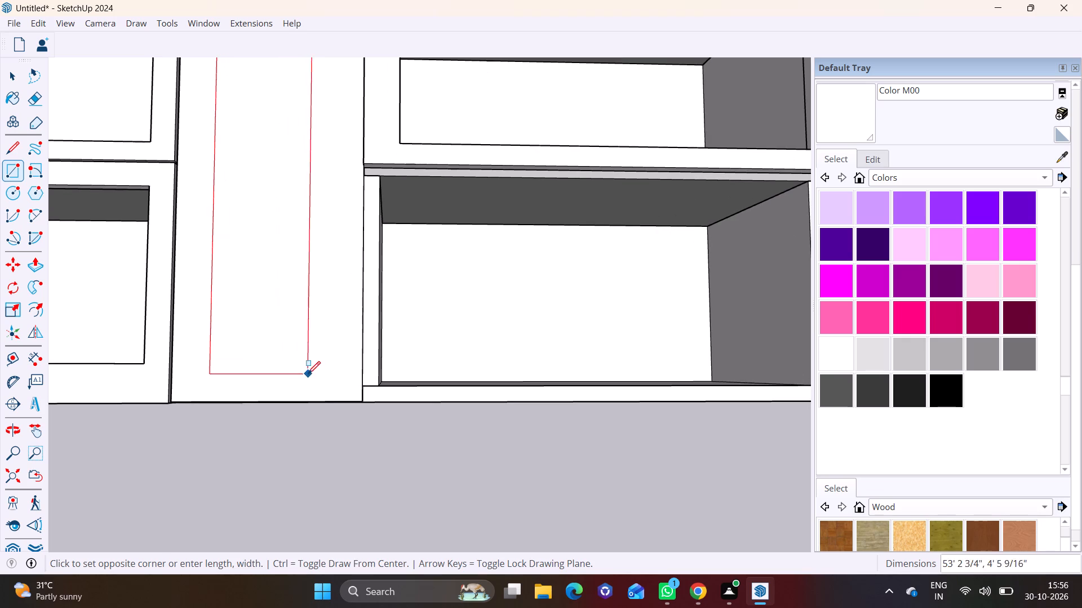
pyautogui.click(336, 383)
# Offset the tall rectangle's outline inward by about 9" to form a border strip.
pyautogui.press('space')
pyautogui.click(296, 345)
pyautogui.click(34, 313)
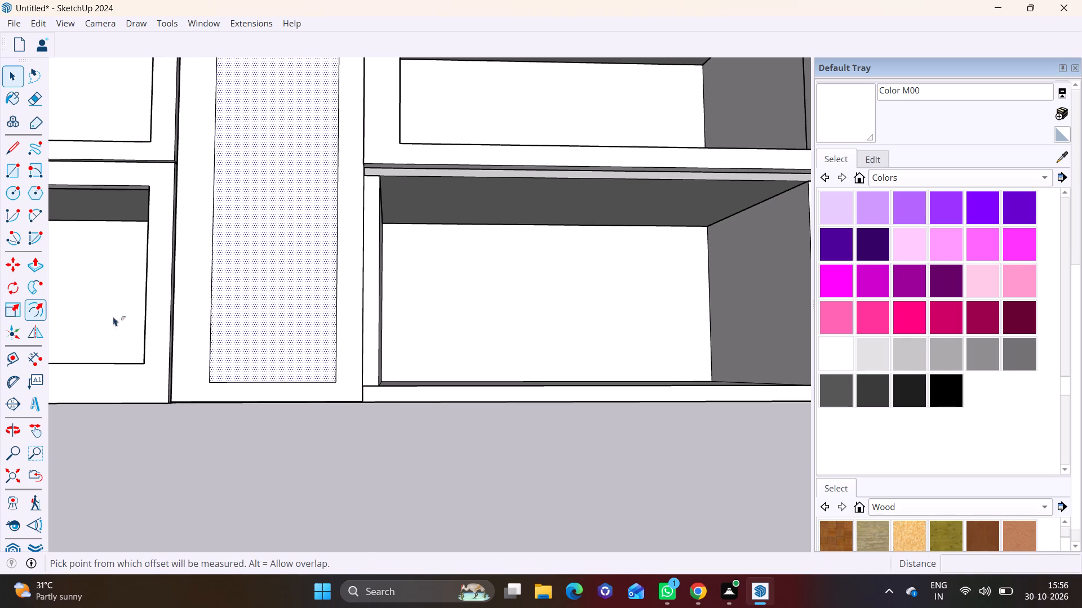
pyautogui.click(245, 337)
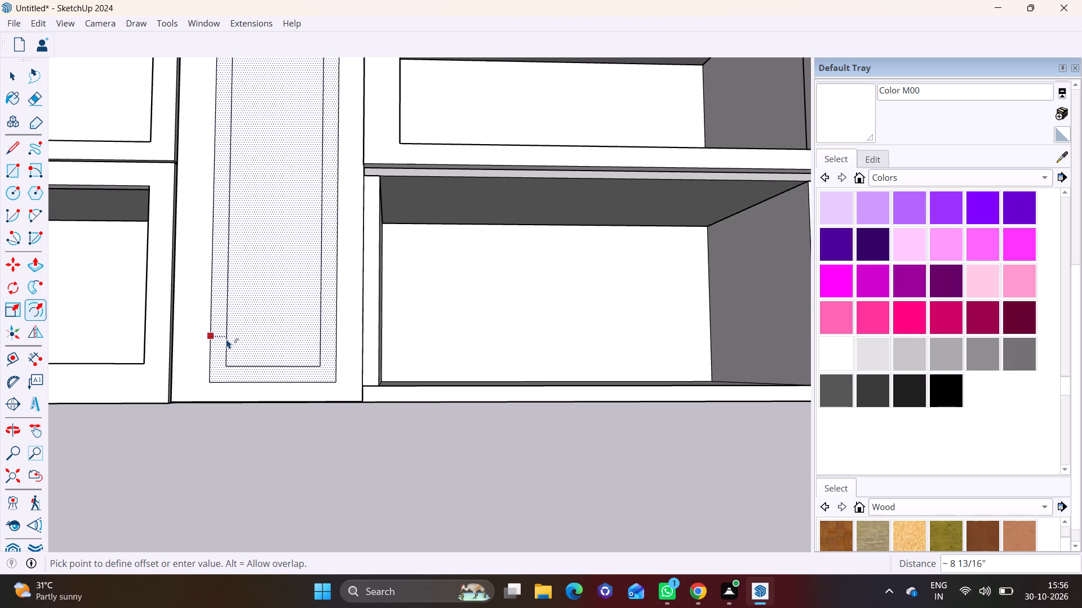
pyautogui.click(225, 341)
# Push/Pull the border strip on the full-height panel outward about 4" as a raised trim.
pyautogui.moveTo(298, 341); pyautogui.dragTo(228, 366, button='middle')
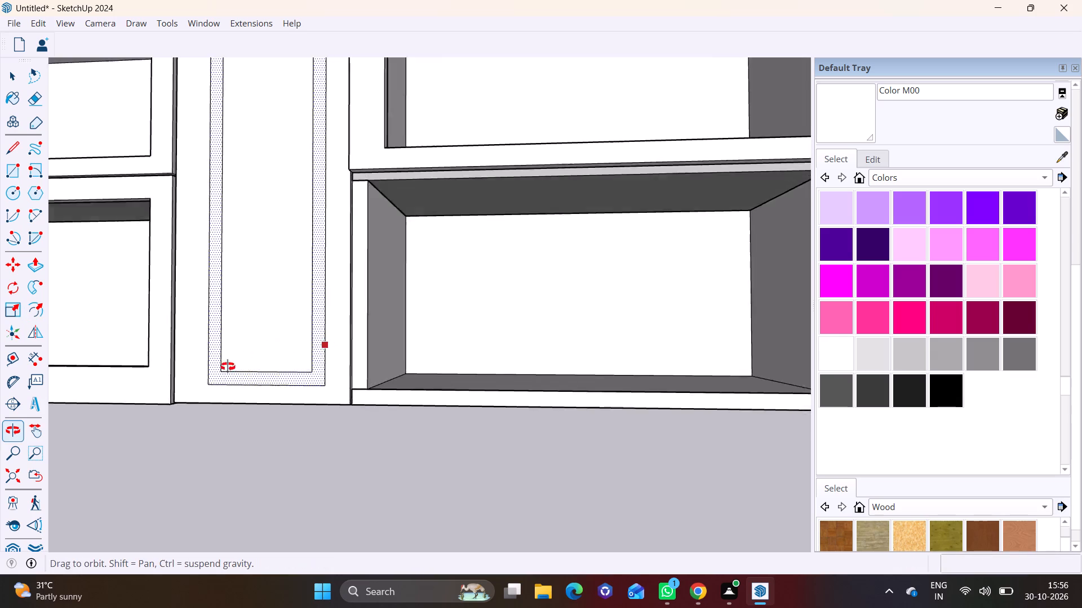
pyautogui.moveTo(228, 366); pyautogui.dragTo(80, 399, button='middle')
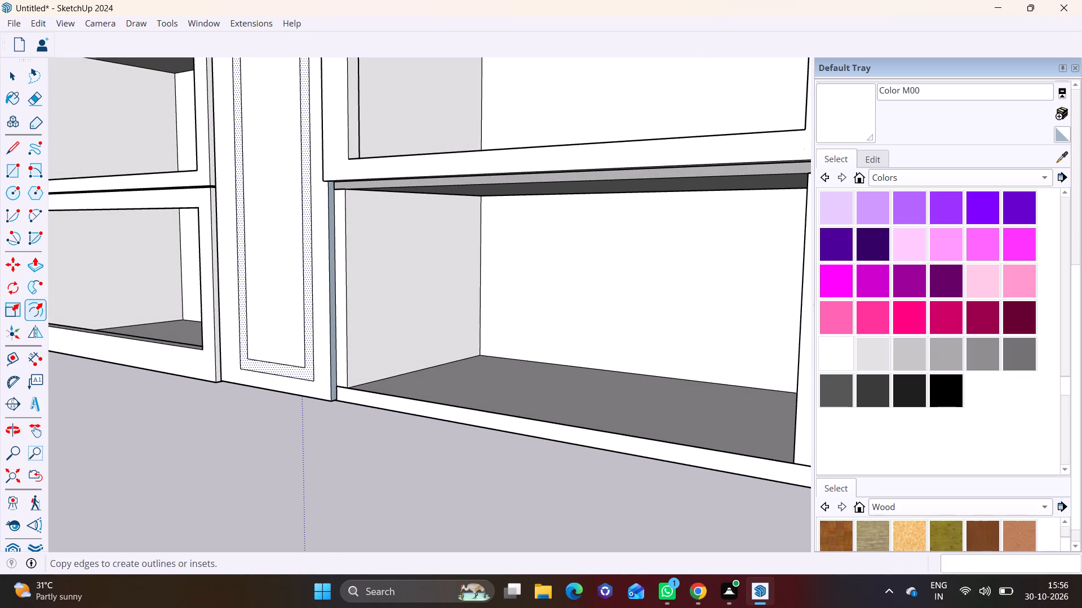
pyautogui.click(32, 266)
pyautogui.click(309, 320)
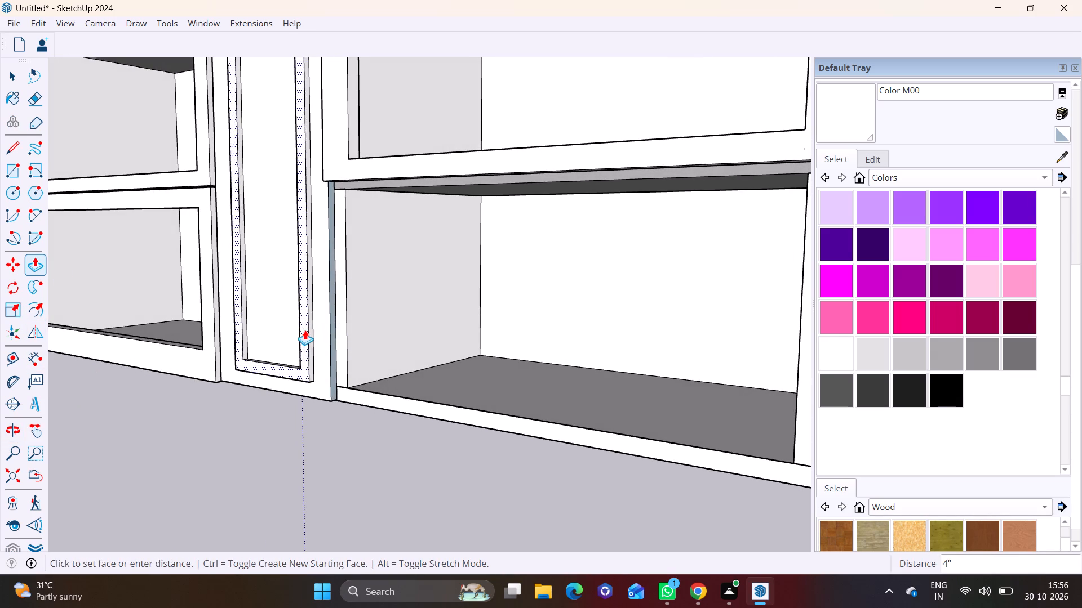
pyautogui.click(304, 330)
pyautogui.press('space')
pyautogui.click(222, 439)
# Examine the raised trim on the full-height panel in relation to the whole facade and rooftop frame.
pyautogui.scroll(-2, 255, 354)
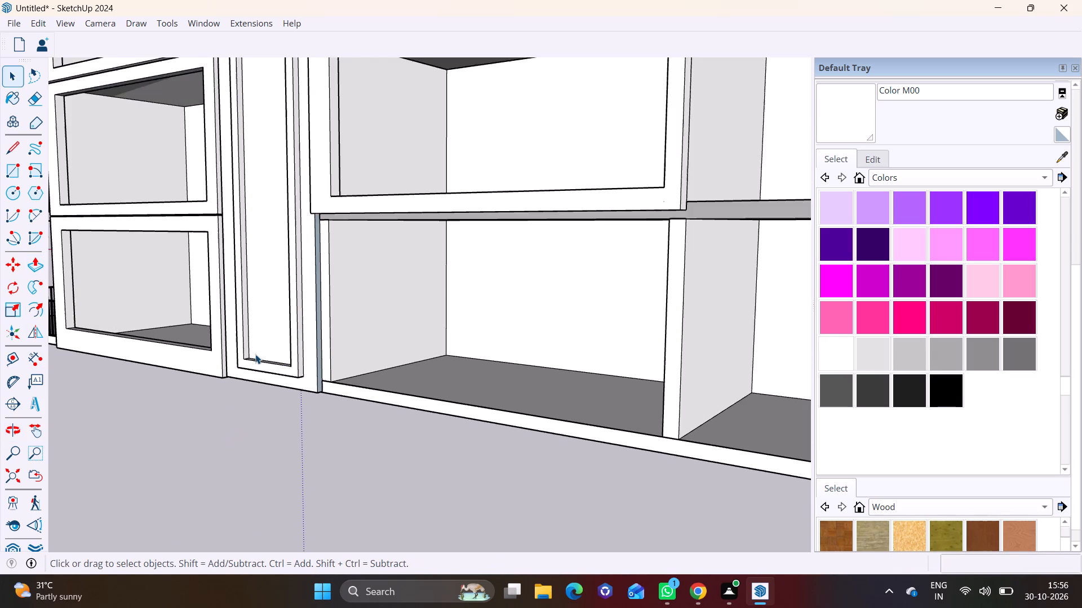
pyautogui.scroll(-1, 255, 354)
pyautogui.keyDown('shift'); pyautogui.moveTo(249, 348); pyautogui.dragTo(246, 454, button='middle'); pyautogui.keyUp('shift')
pyautogui.moveTo(253, 354); pyautogui.dragTo(475, 366, button='middle')
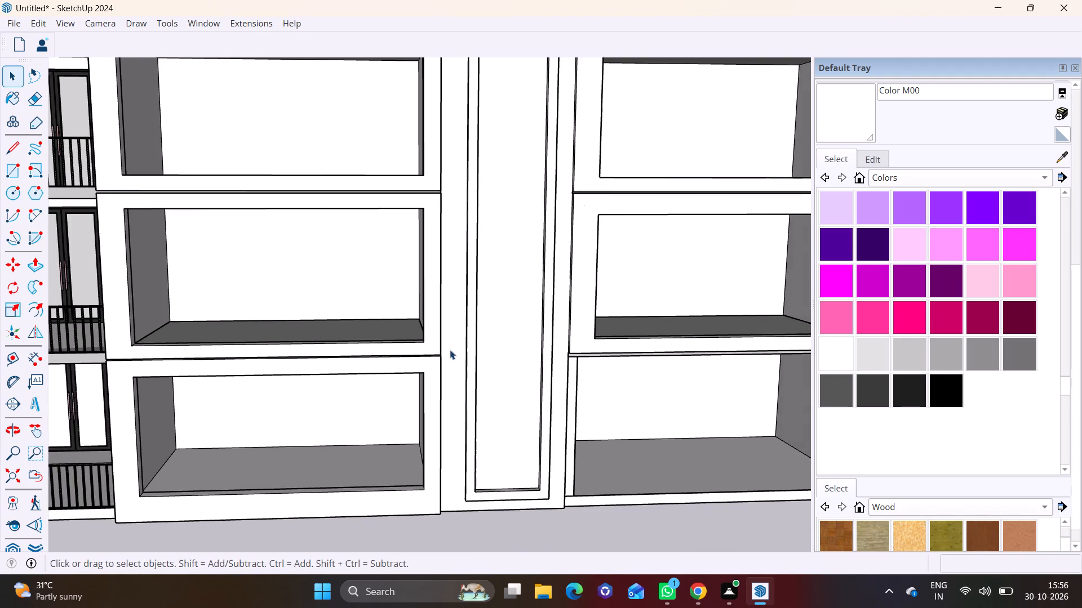
pyautogui.scroll(-5, 458, 336)
pyautogui.keyDown('shift'); pyautogui.moveTo(496, 254); pyautogui.dragTo(432, 418, button='middle'); pyautogui.keyUp('shift')
pyautogui.scroll(-3, 389, 296)
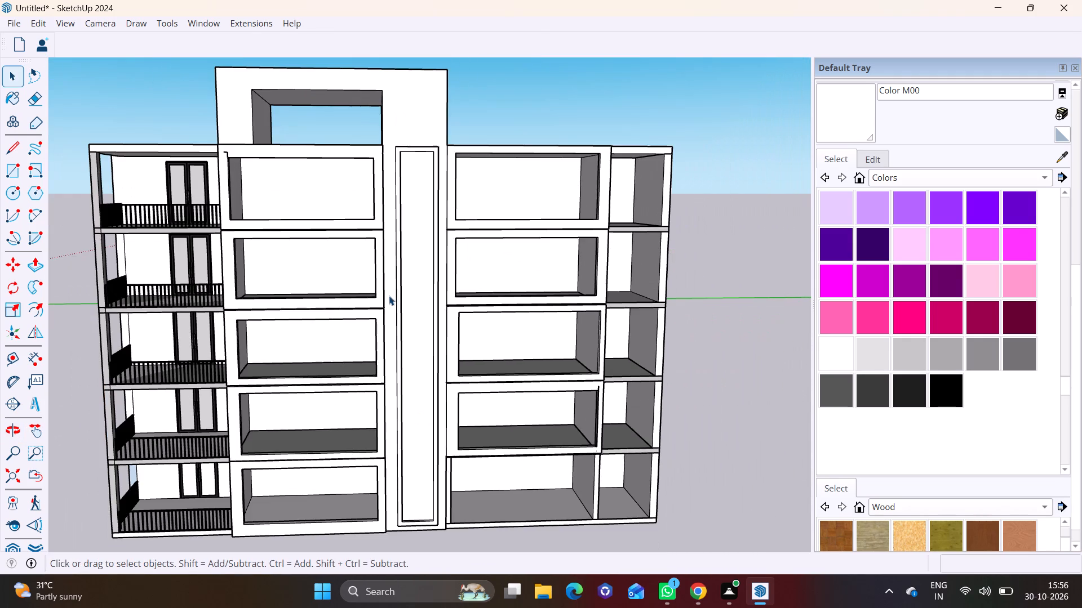
pyautogui.moveTo(416, 289); pyautogui.dragTo(282, 338, button='middle')
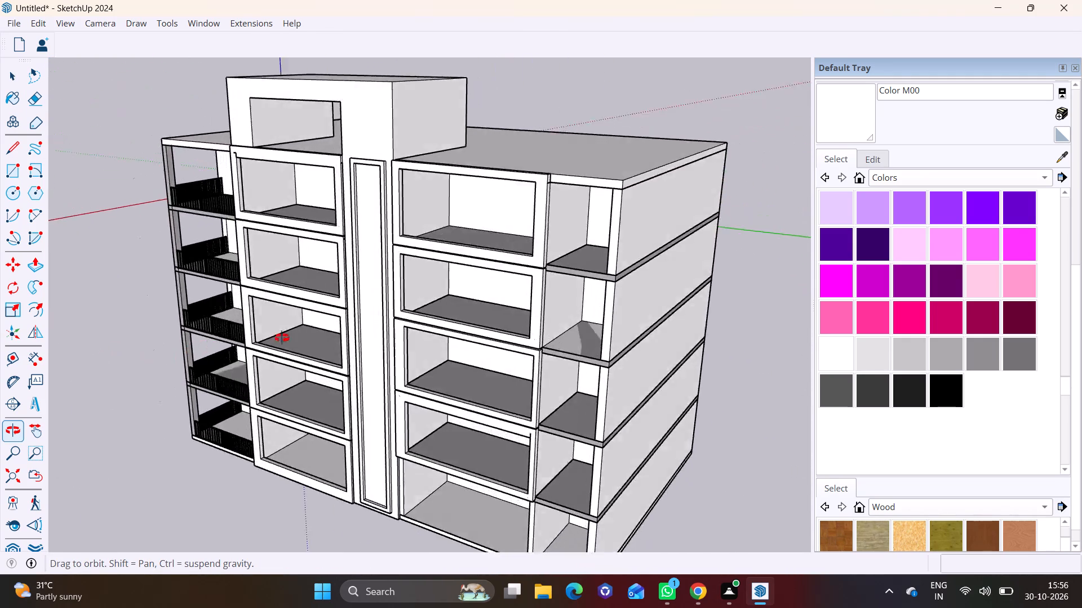
pyautogui.moveTo(282, 338); pyautogui.dragTo(426, 311, button='middle')
pyautogui.scroll(-3, 269, 279)
# Erase the two short stray edges at the upper corner of the top-floor framed opening beside the balconies.
pyautogui.scroll(11, 211, 160)
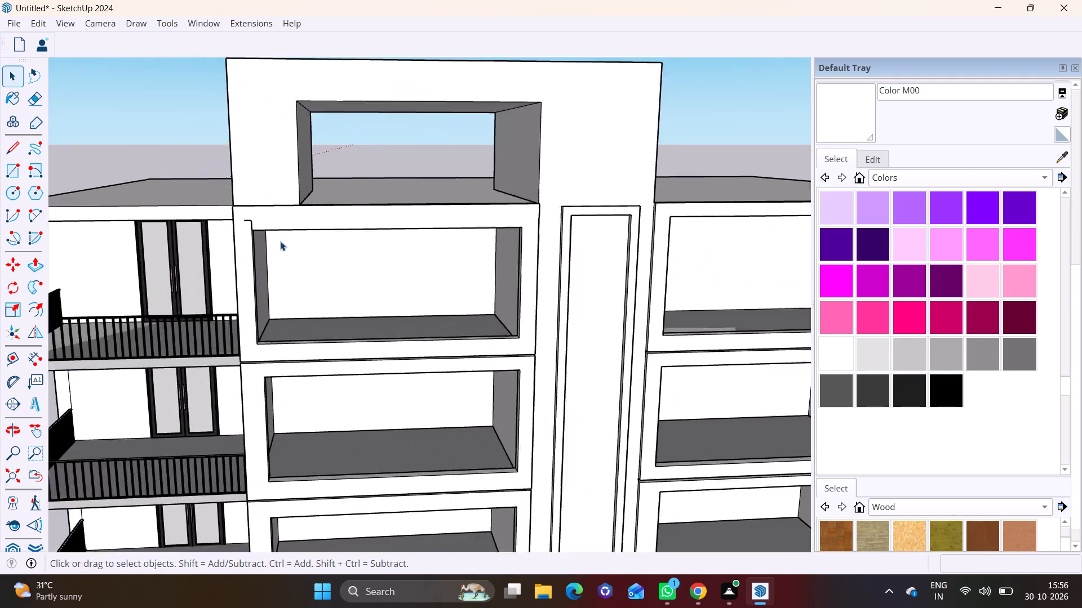
pyautogui.scroll(9, 280, 241)
pyautogui.click(201, 183)
pyautogui.rightClick(201, 183)
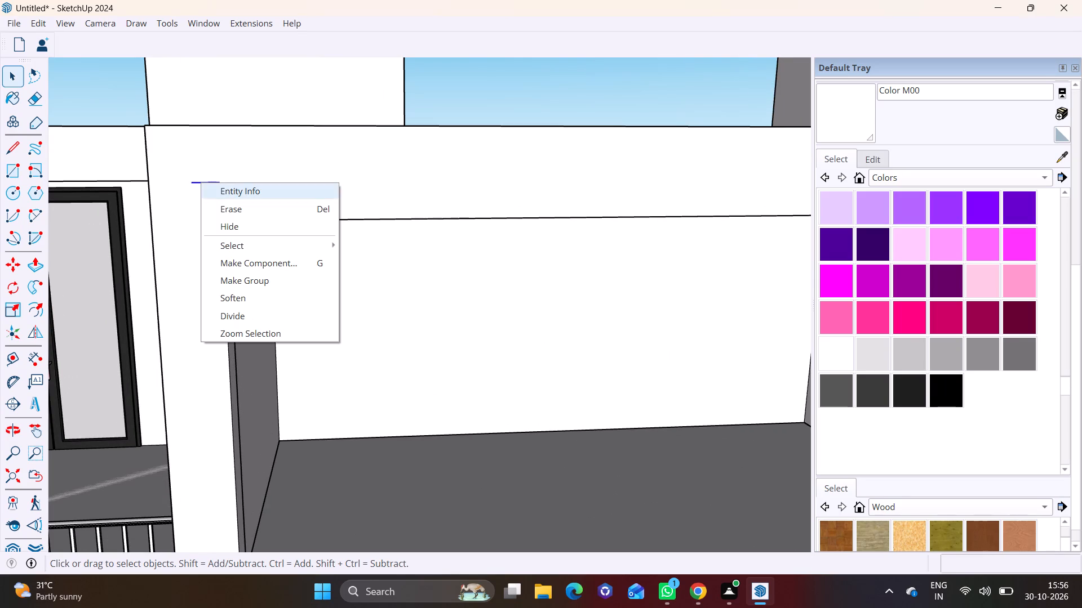
pyautogui.click(241, 213)
pyautogui.click(223, 199)
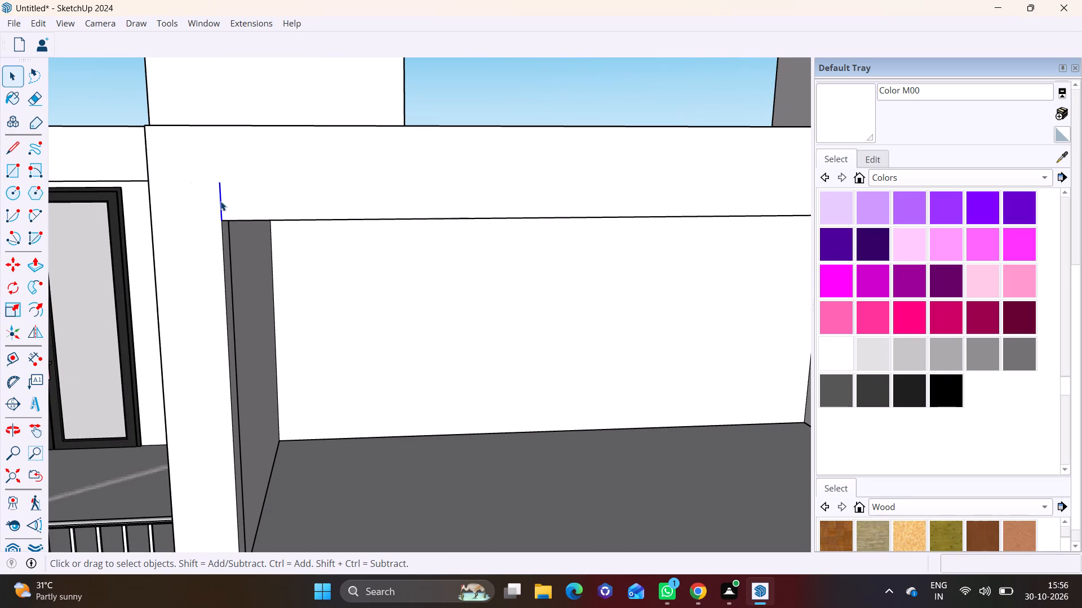
pyautogui.rightClick(220, 201)
pyautogui.click(230, 226)
# Examine the whole facade and the unframed ground-floor bay next to the full-height panel.
pyautogui.scroll(-13, 228, 235)
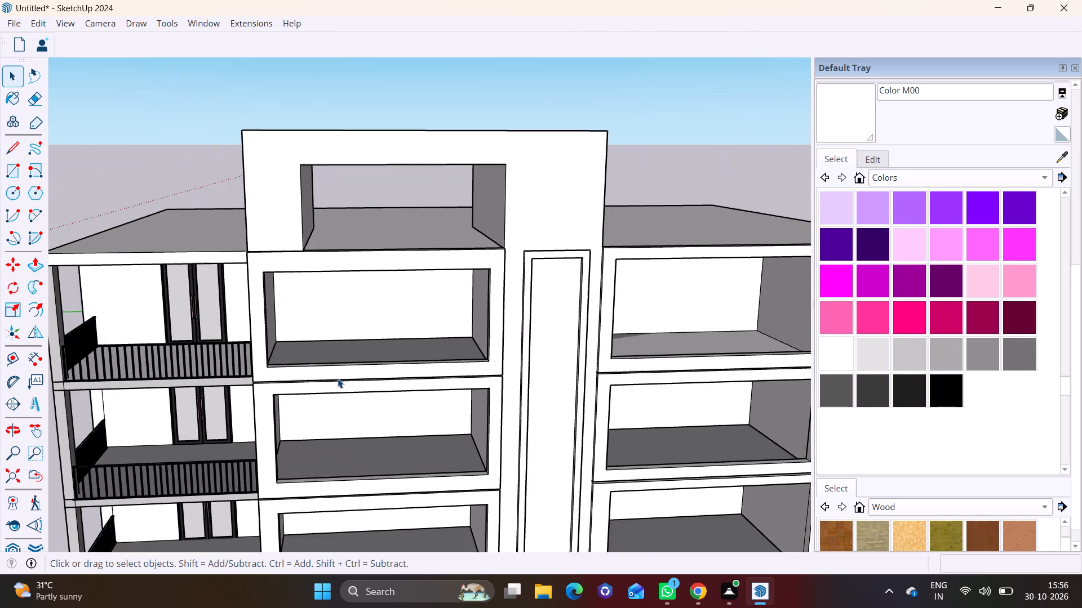
pyautogui.moveTo(329, 375); pyautogui.dragTo(354, 207, button='middle')
pyautogui.moveTo(434, 315); pyautogui.dragTo(425, 205, button='middle')
pyautogui.scroll(-6, 424, 308)
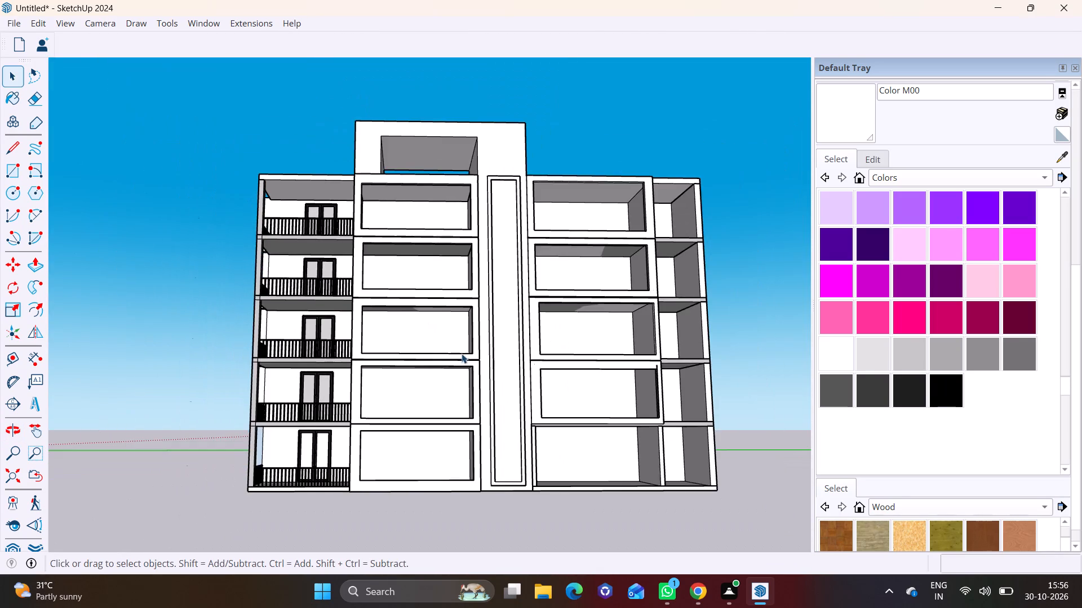
pyautogui.keyDown('shift'); pyautogui.moveTo(462, 351); pyautogui.dragTo(321, 342, button='middle'); pyautogui.keyUp('shift')
pyautogui.scroll(5, 559, 454)
pyautogui.moveTo(438, 433); pyautogui.dragTo(325, 432, button='middle')
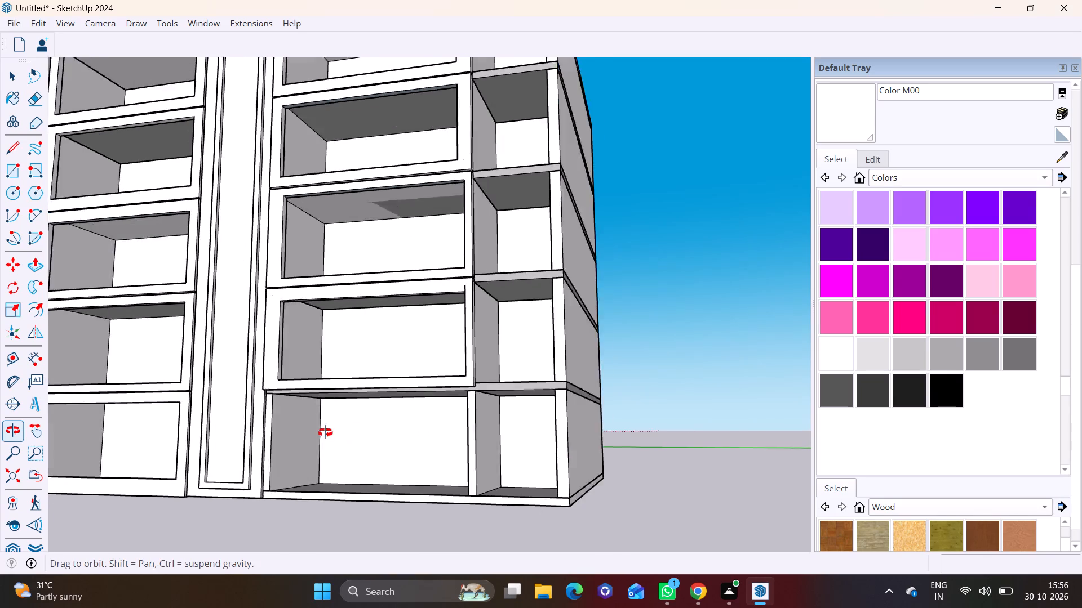
pyautogui.moveTo(325, 432); pyautogui.dragTo(285, 436, button='middle')
pyautogui.scroll(3, 280, 394)
pyautogui.middleClick(307, 350)
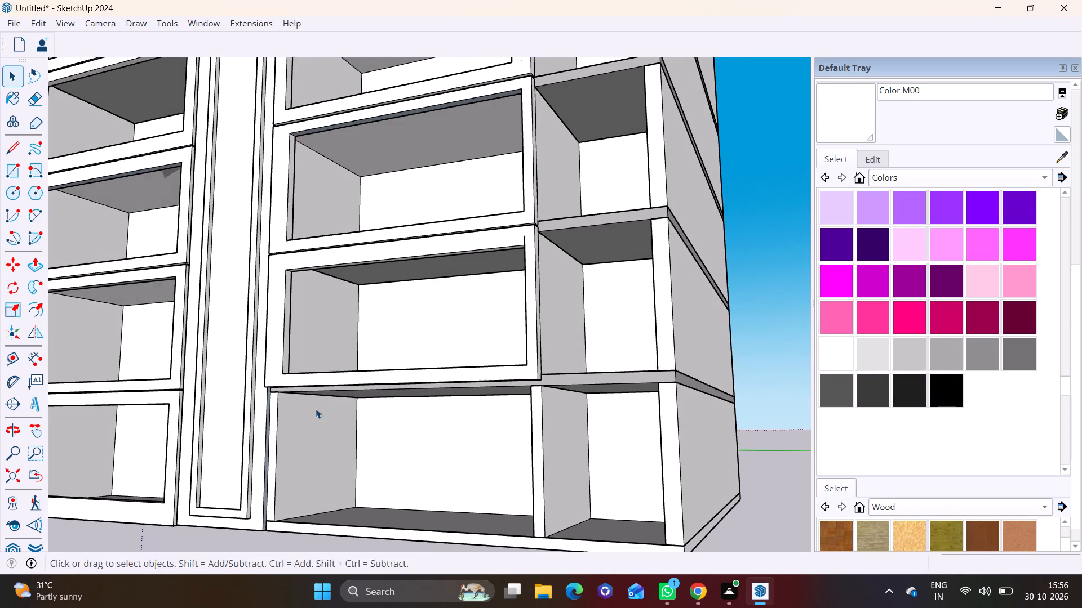
pyautogui.moveTo(317, 420); pyautogui.dragTo(259, 357, button='middle')
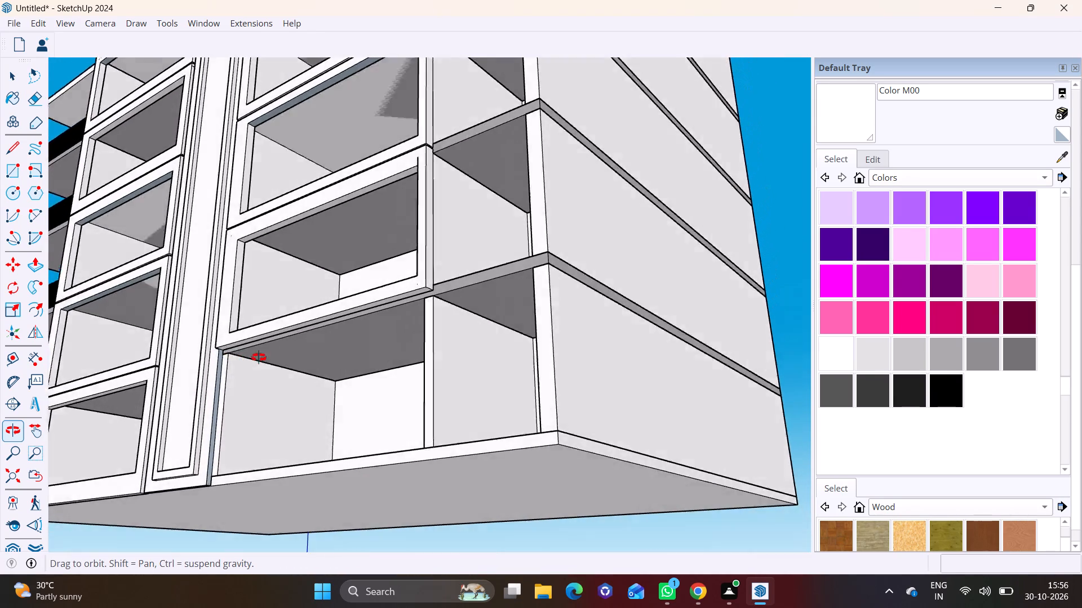
pyautogui.moveTo(259, 357); pyautogui.dragTo(383, 445, button='middle')
pyautogui.moveTo(385, 447); pyautogui.dragTo(322, 373, button='middle')
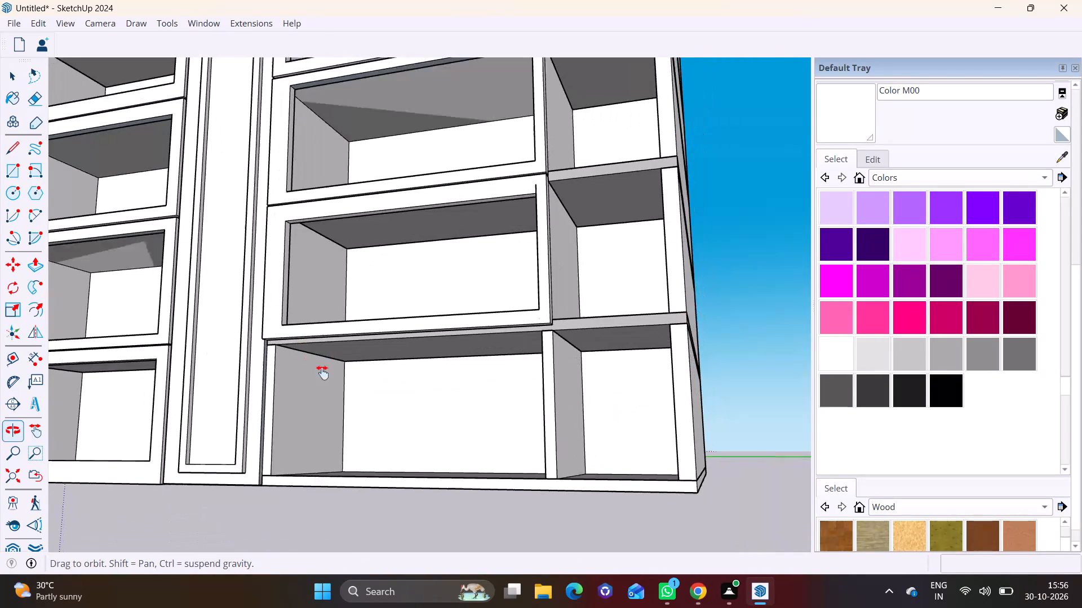
pyautogui.moveTo(322, 373); pyautogui.dragTo(314, 364, button='middle')
# Draw a rectangle about 22' 5" by 9" on the floor slab's front edge below the unframed ground-floor bay.
pyautogui.click(17, 172)
pyautogui.scroll(10, 306, 494)
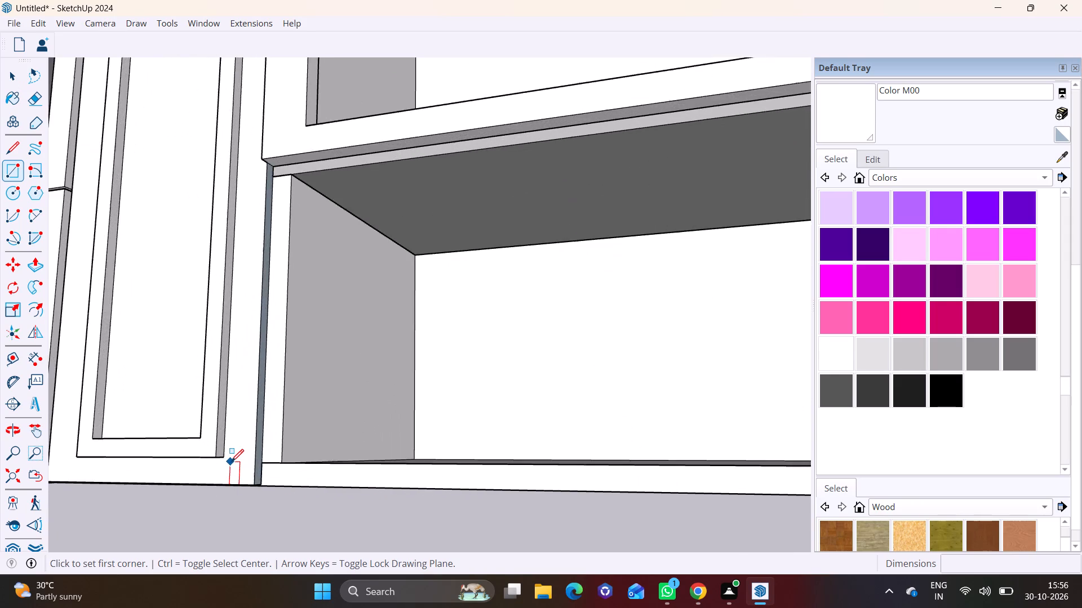
pyautogui.scroll(3, 231, 462)
pyautogui.click(281, 462)
pyautogui.scroll(-2, 395, 492)
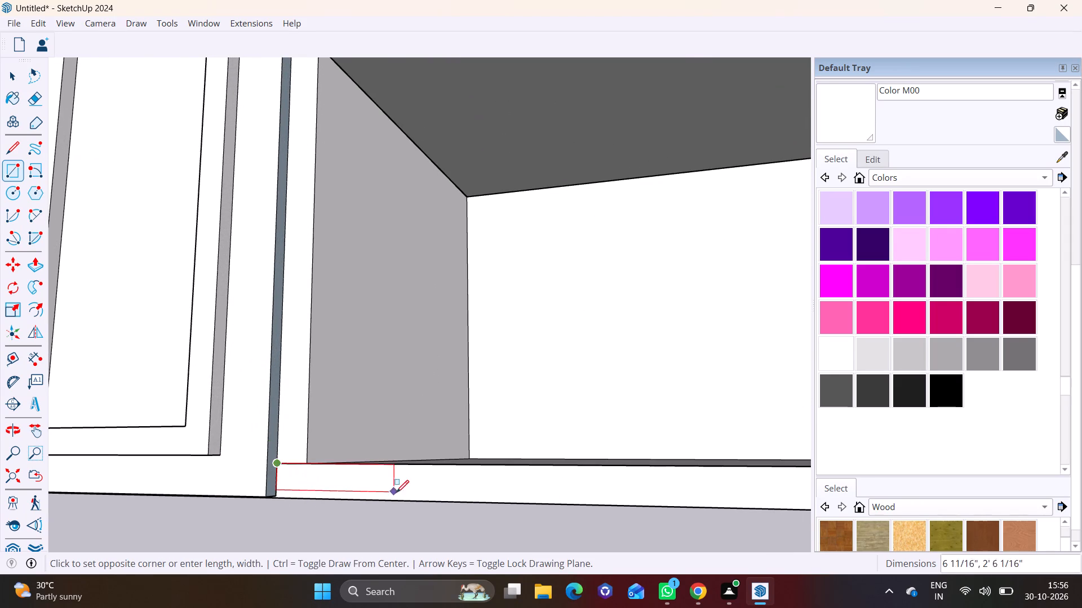
pyautogui.scroll(-3, 396, 493)
pyautogui.keyDown('shift'); pyautogui.moveTo(580, 501); pyautogui.dragTo(154, 512, button='middle'); pyautogui.keyUp('shift')
pyautogui.keyDown('shift'); pyautogui.scroll(-1, 154, 512); pyautogui.keyUp('shift')
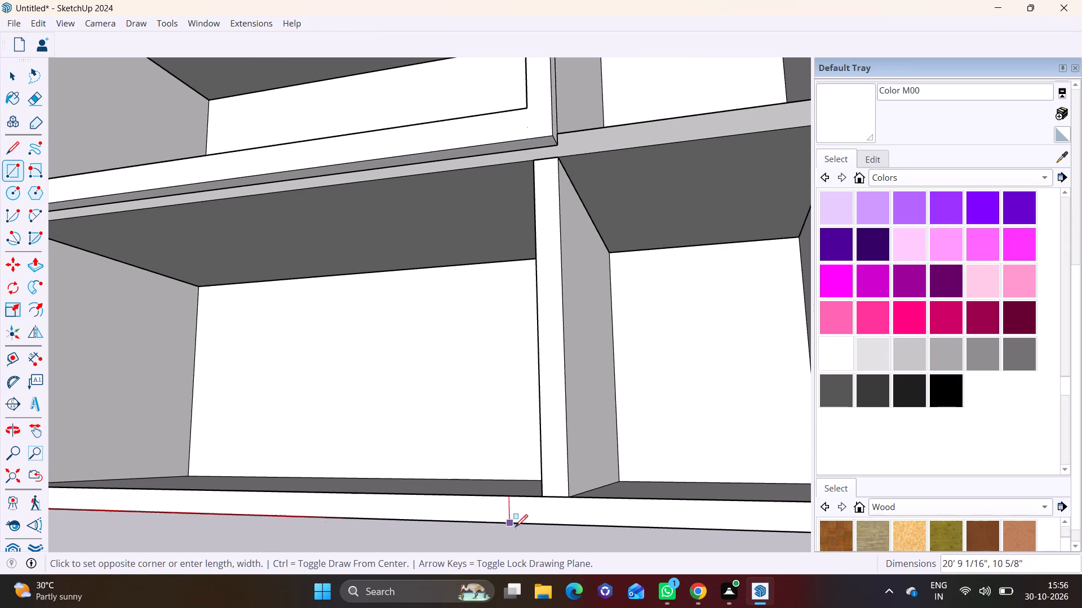
pyautogui.click(568, 523)
# Push/Pull the slab-edge rectangle outward 9 1/4" to line up with the face of the framed opening above.
pyautogui.press('space')
pyautogui.click(467, 508)
pyautogui.click(32, 261)
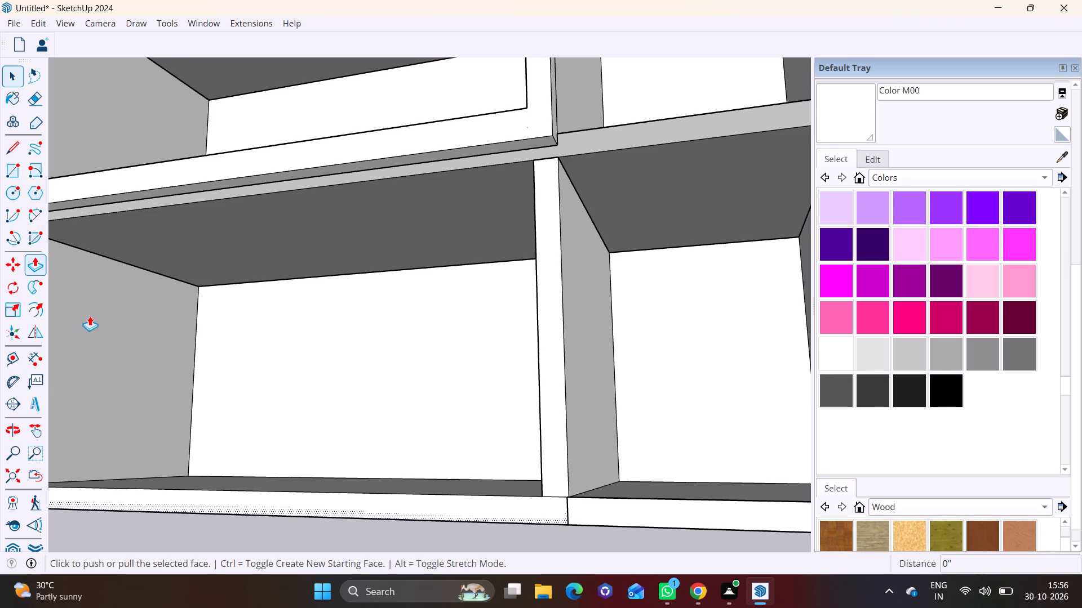
pyautogui.click(330, 504)
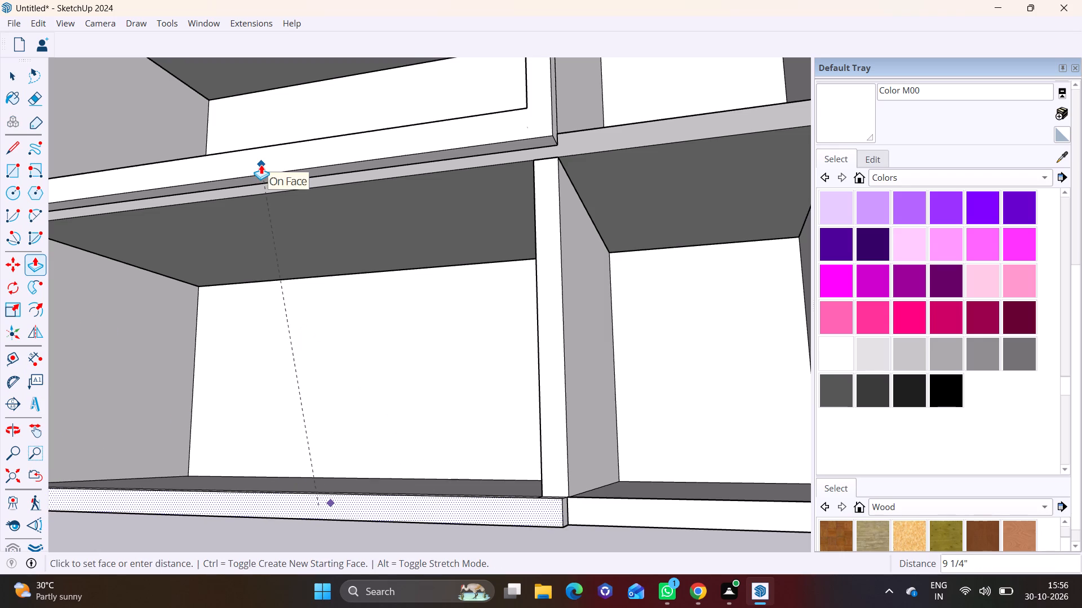
pyautogui.click(261, 171)
# Push/Pull the small top face at the panel end of the projecting base strip up 10' 1" to the underside of the frame above.
pyautogui.scroll(-3, 381, 249)
pyautogui.moveTo(382, 254); pyautogui.dragTo(421, 471, button='middle')
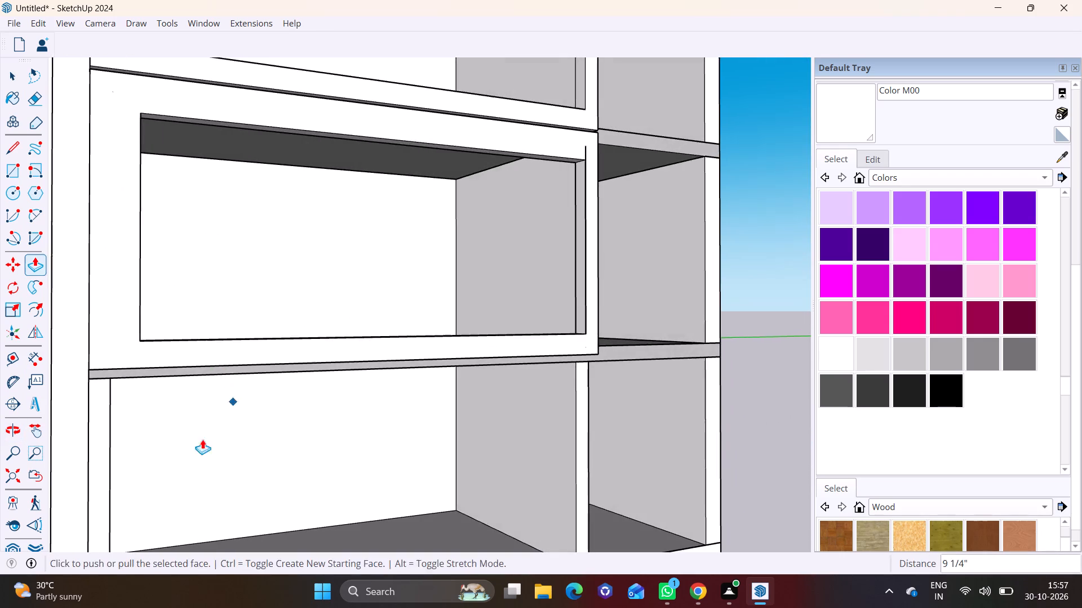
pyautogui.keyDown('shift'); pyautogui.moveTo(132, 462); pyautogui.dragTo(237, 335, button='middle'); pyautogui.keyUp('shift')
pyautogui.moveTo(321, 462); pyautogui.dragTo(142, 546, button='middle')
pyautogui.scroll(8, 176, 467)
pyautogui.press('space')
pyautogui.click(196, 461)
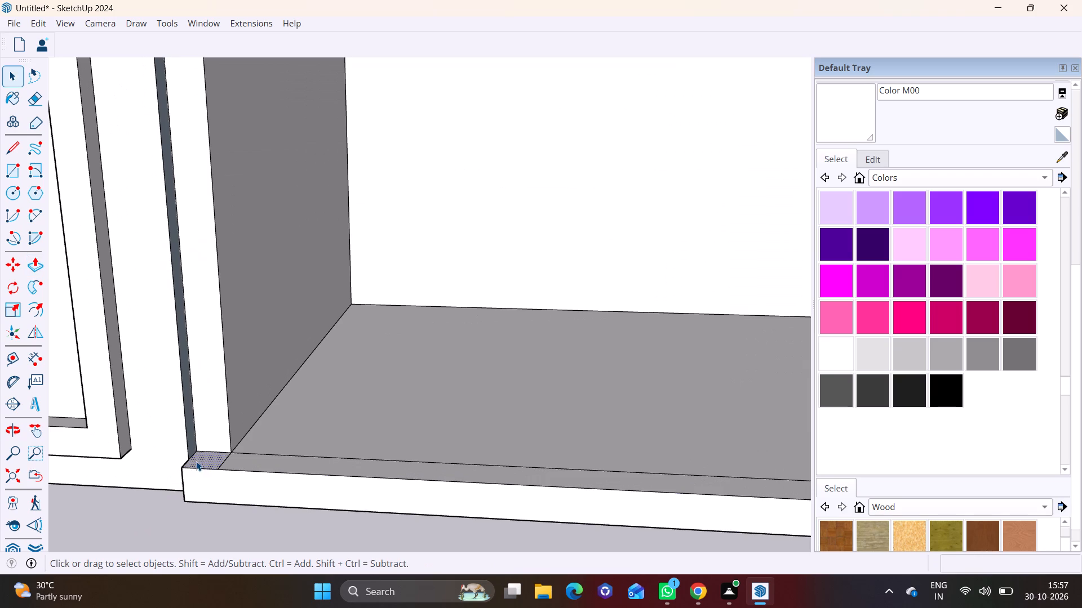
pyautogui.click(42, 263)
pyautogui.moveTo(201, 457); pyautogui.dragTo(201, 448)
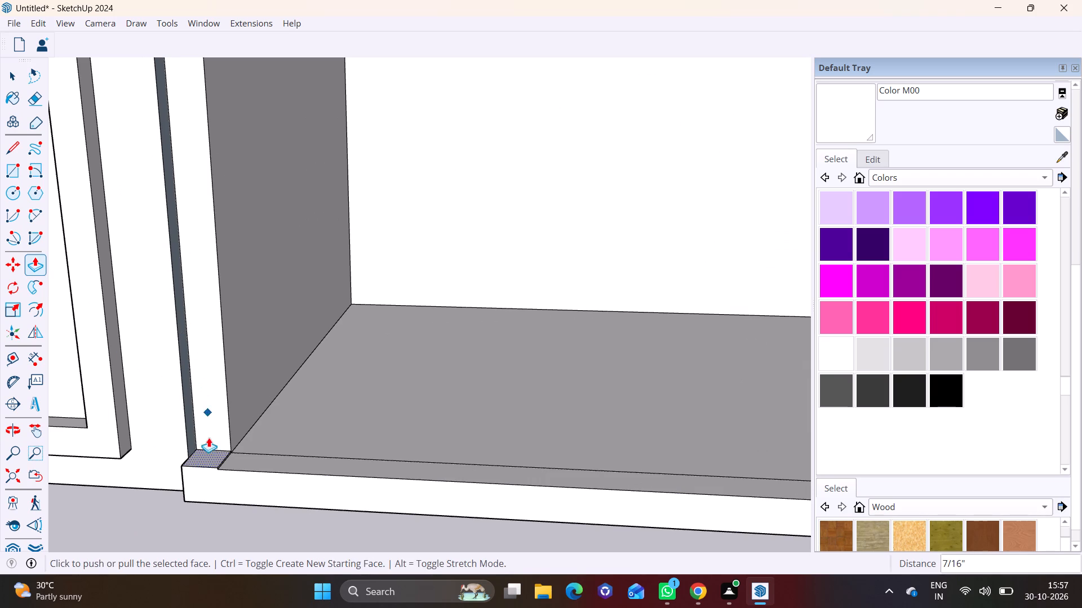
pyautogui.moveTo(205, 453); pyautogui.dragTo(203, 448)
pyautogui.click(197, 453)
pyautogui.scroll(-2, 184, 279)
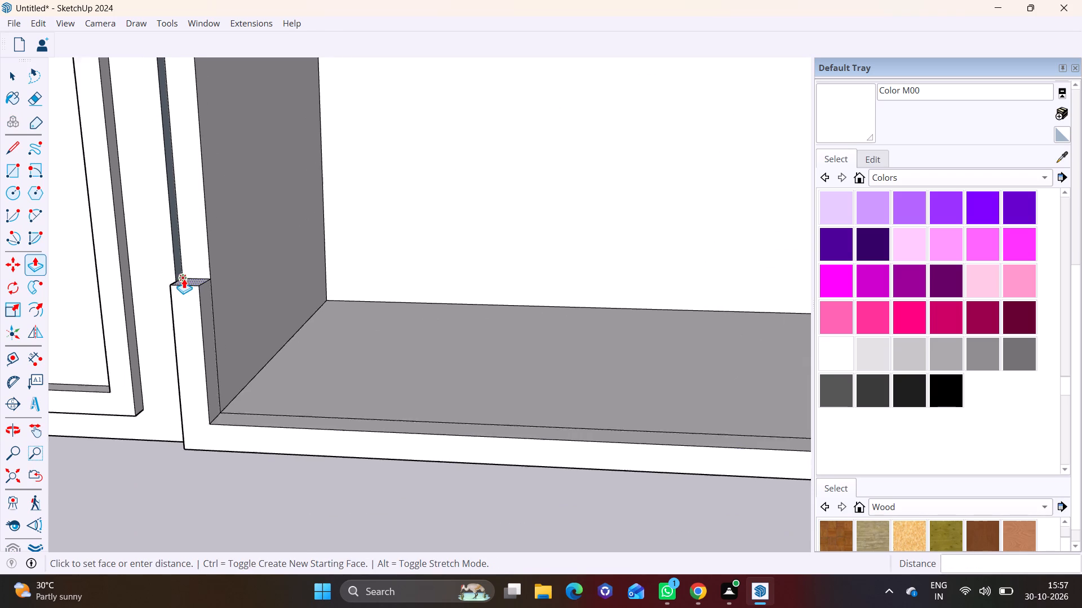
pyautogui.scroll(-6, 184, 279)
pyautogui.keyDown('shift'); pyautogui.moveTo(181, 187); pyautogui.dragTo(177, 348, button='middle'); pyautogui.keyUp('shift')
pyautogui.keyDown('shift'); pyautogui.scroll(3, 193, 265); pyautogui.keyUp('shift')
pyautogui.keyDown('shift'); pyautogui.moveTo(193, 265); pyautogui.dragTo(124, 239, button='middle'); pyautogui.keyUp('shift')
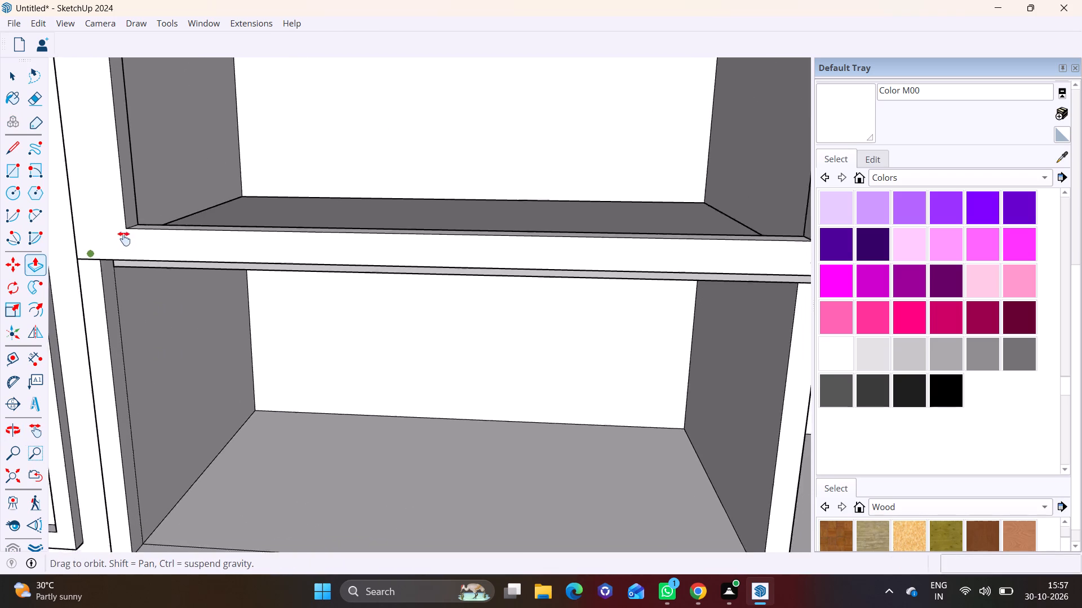
pyautogui.keyDown('shift'); pyautogui.moveTo(124, 239); pyautogui.dragTo(129, 240, button='middle'); pyautogui.keyUp('shift')
pyautogui.keyDown('shift'); pyautogui.scroll(10, 110, 272); pyautogui.keyUp('shift')
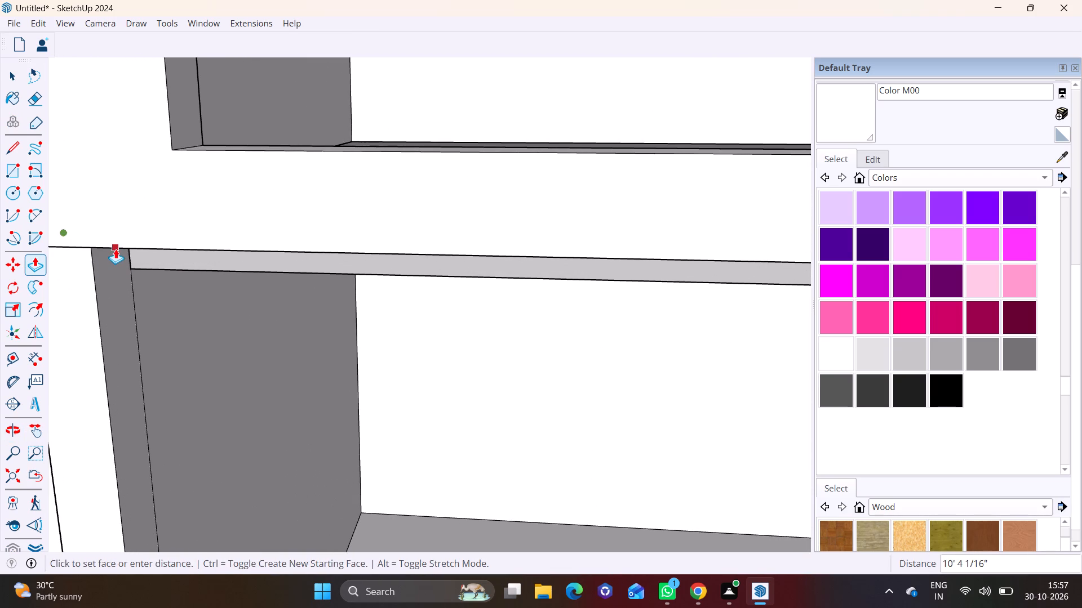
pyautogui.keyDown('shift'); pyautogui.click(116, 253); pyautogui.keyUp('shift')
pyautogui.scroll(-15, 172, 269)
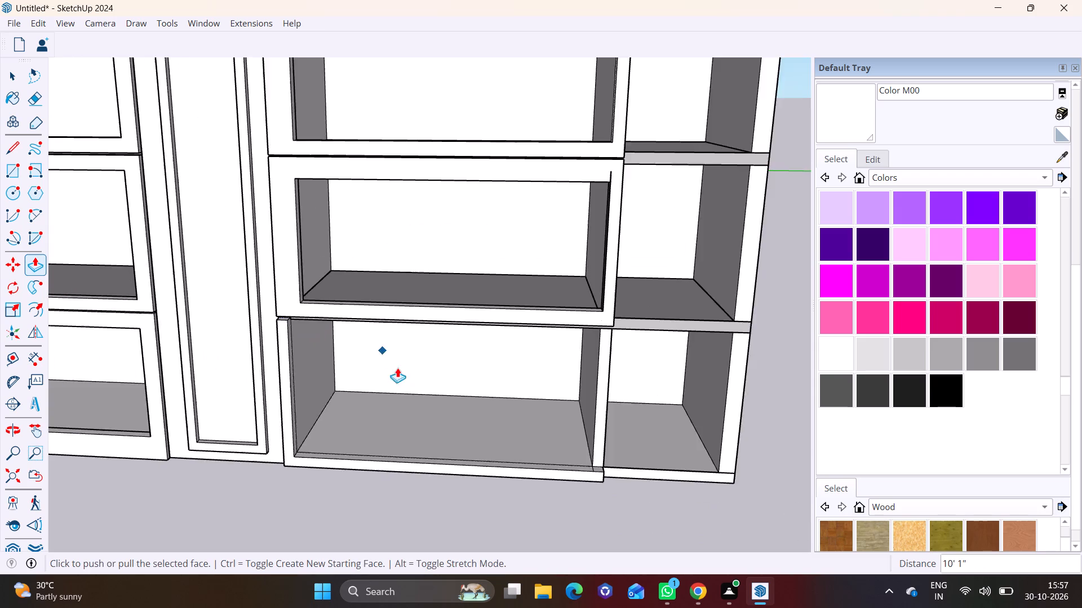
# Push/Pull the small top face at the base strip's end away from the panel up 10' 3 1/8" toward the frame above.
pyautogui.keyDown('shift'); pyautogui.moveTo(441, 391); pyautogui.dragTo(243, 364, button='middle'); pyautogui.keyUp('shift')
pyautogui.scroll(11, 353, 436)
pyautogui.press('space')
pyautogui.click(354, 436)
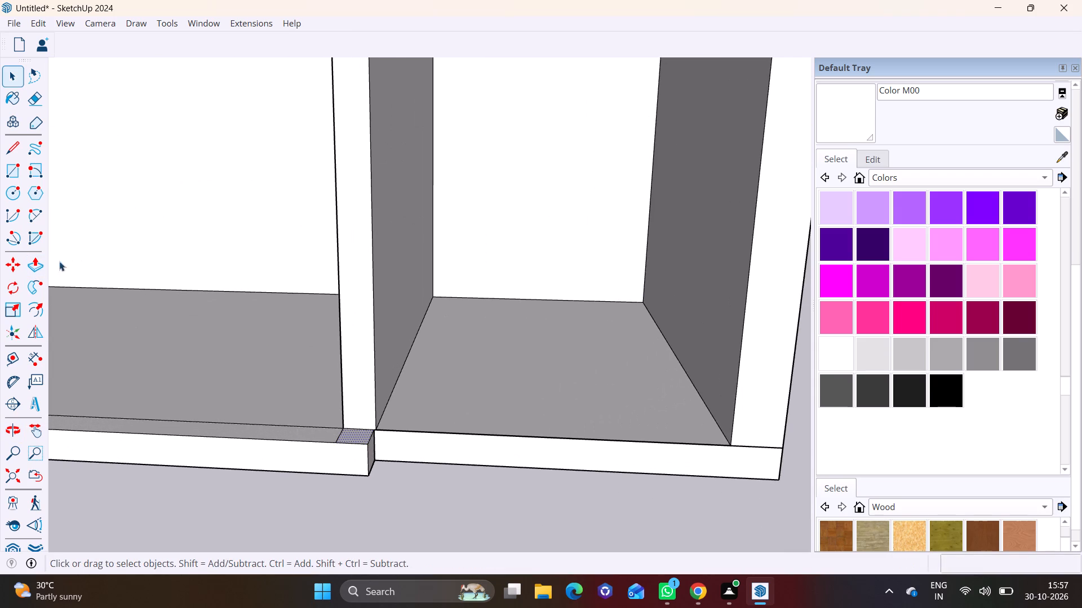
pyautogui.click(32, 263)
pyautogui.click(347, 424)
pyautogui.moveTo(348, 427); pyautogui.dragTo(342, 426)
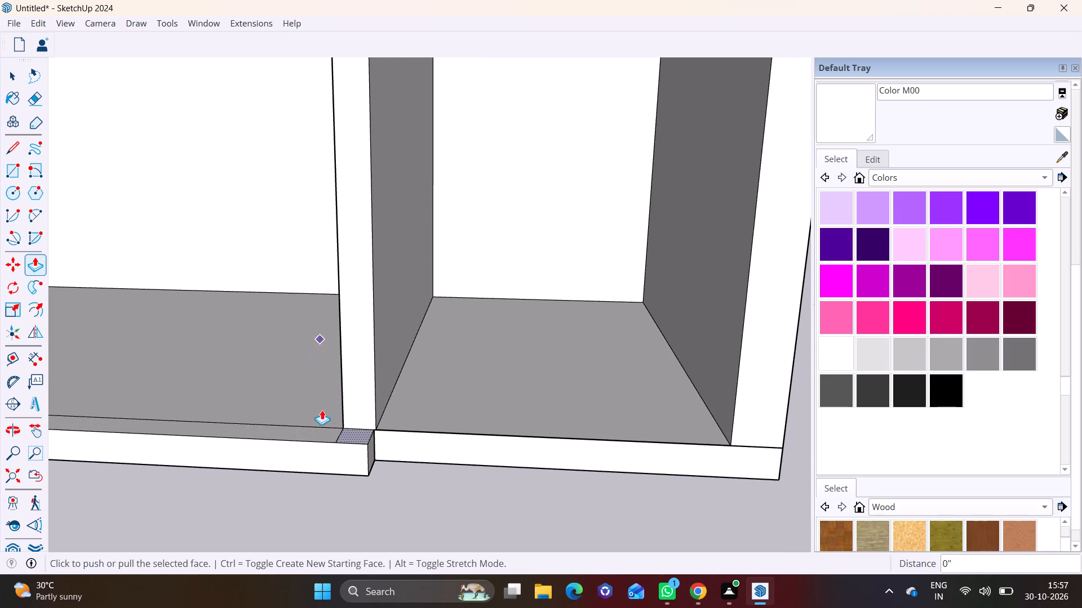
pyautogui.click(358, 430)
pyautogui.scroll(-8, 327, 213)
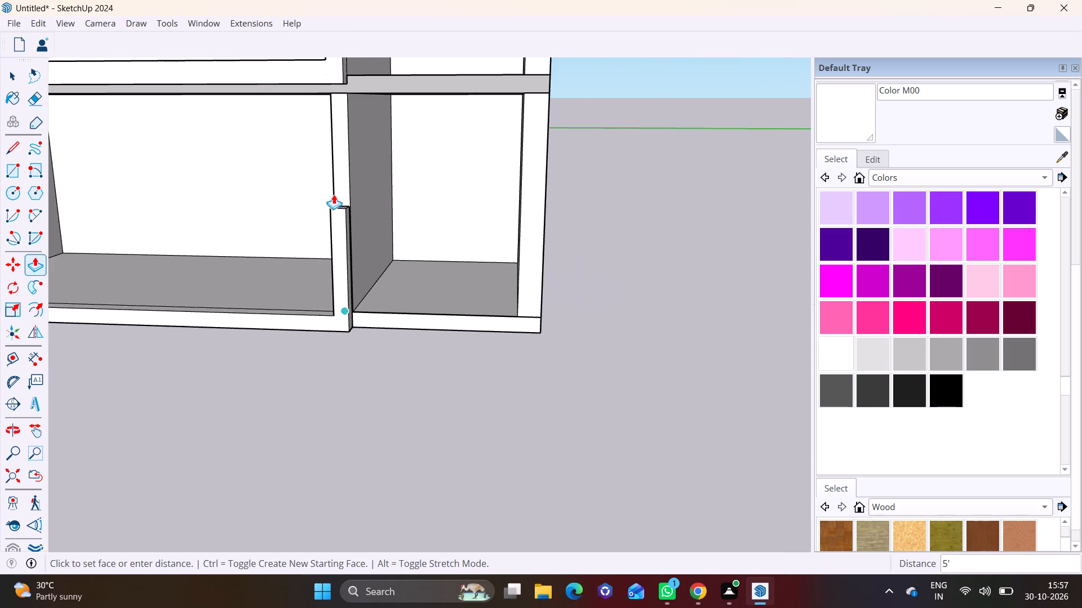
pyautogui.keyDown('shift'); pyautogui.moveTo(334, 143); pyautogui.dragTo(386, 413, button='middle'); pyautogui.keyUp('shift')
pyautogui.moveTo(376, 401); pyautogui.dragTo(285, 368, button='middle')
pyautogui.scroll(1, 272, 365)
pyautogui.scroll(7, 335, 345)
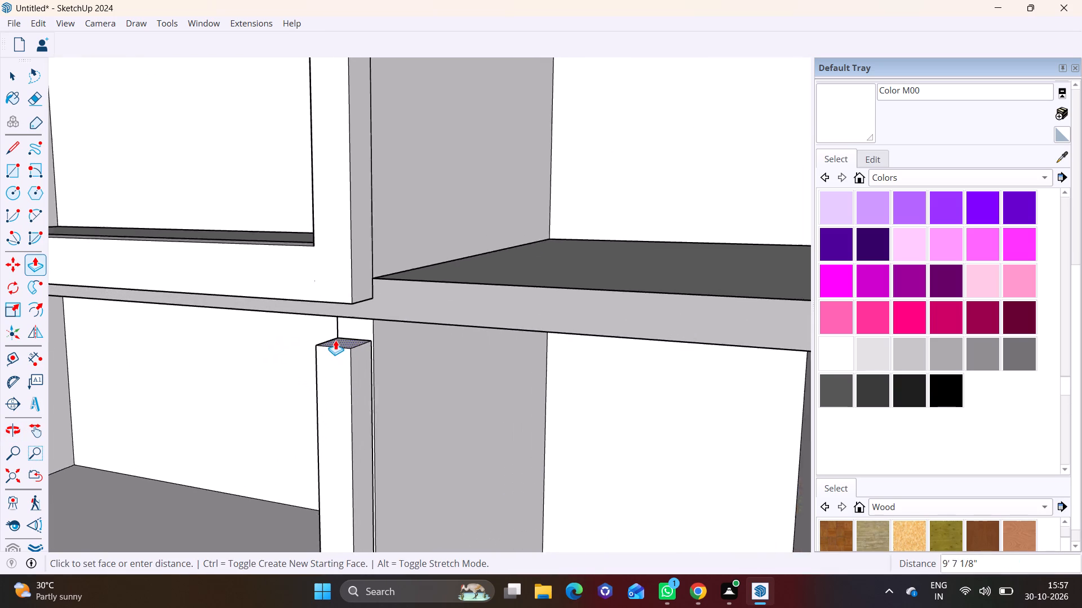
pyautogui.scroll(3, 335, 340)
pyautogui.moveTo(340, 330); pyautogui.dragTo(342, 282, button='middle')
pyautogui.scroll(2, 352, 311)
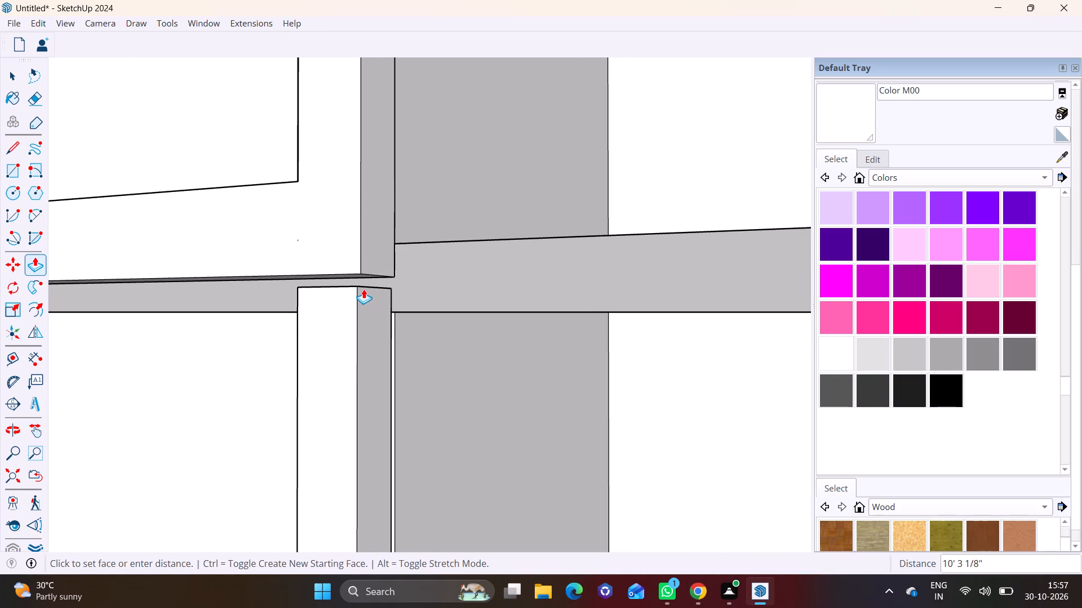
pyautogui.click(363, 289)
# Draw a 9 1/4" line across the new post's inner side near its top, level with the slab's underside.
pyautogui.scroll(-6, 286, 305)
pyautogui.moveTo(452, 349); pyautogui.dragTo(642, 341, button='middle')
pyautogui.moveTo(431, 335); pyautogui.dragTo(558, 363, button='middle')
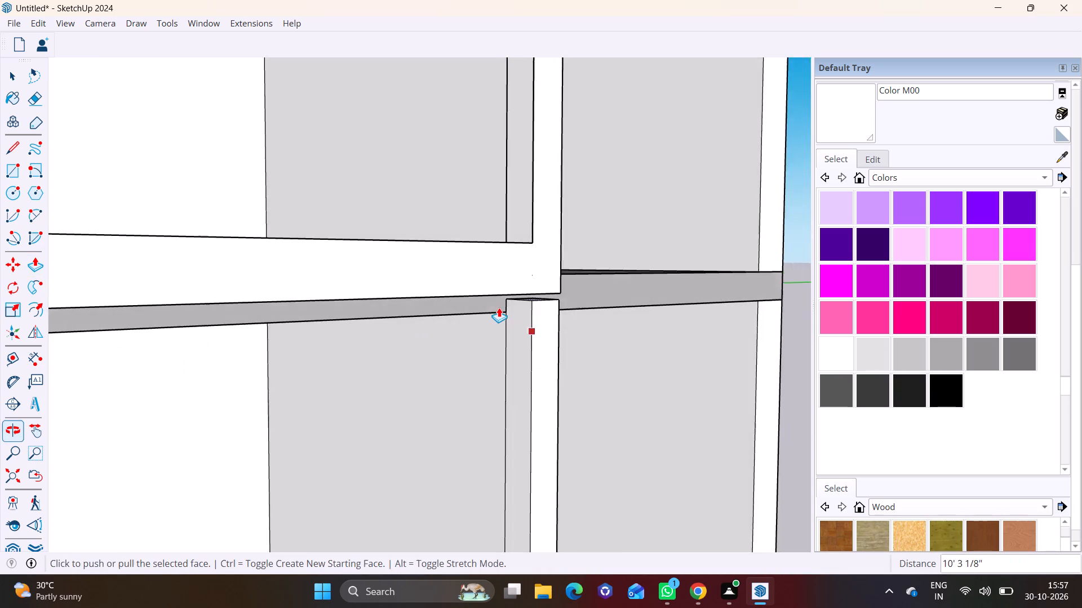
pyautogui.scroll(7, 499, 307)
pyautogui.click(8, 152)
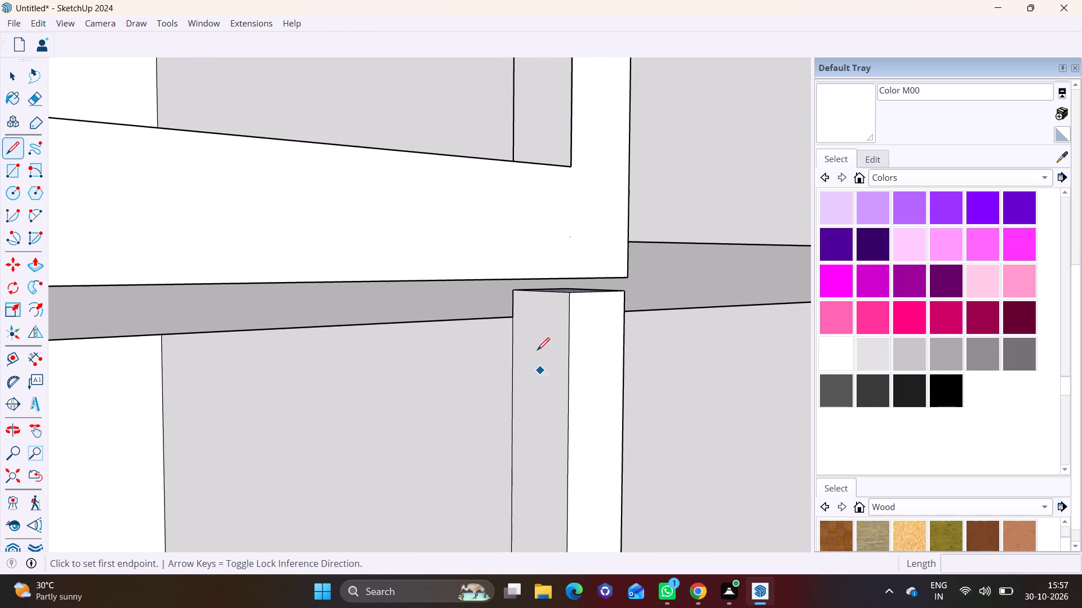
pyautogui.click(516, 317)
pyautogui.click(574, 322)
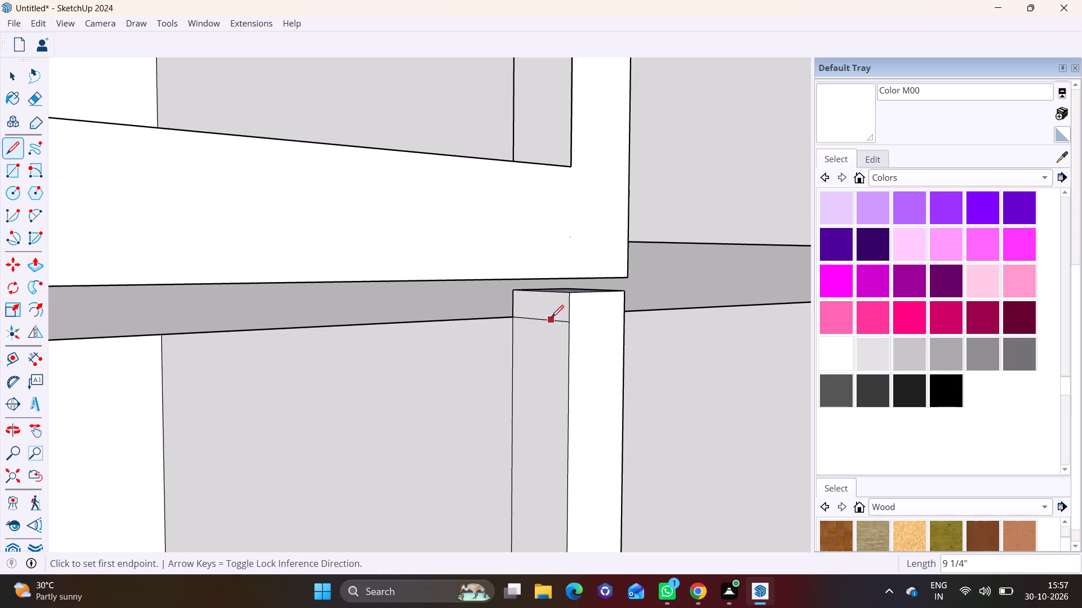
# Push/Pull the small face above that line 21' across the bay toward the panel-side post as the frame's header.
pyautogui.press('space')
pyautogui.click(554, 311)
pyautogui.click(38, 269)
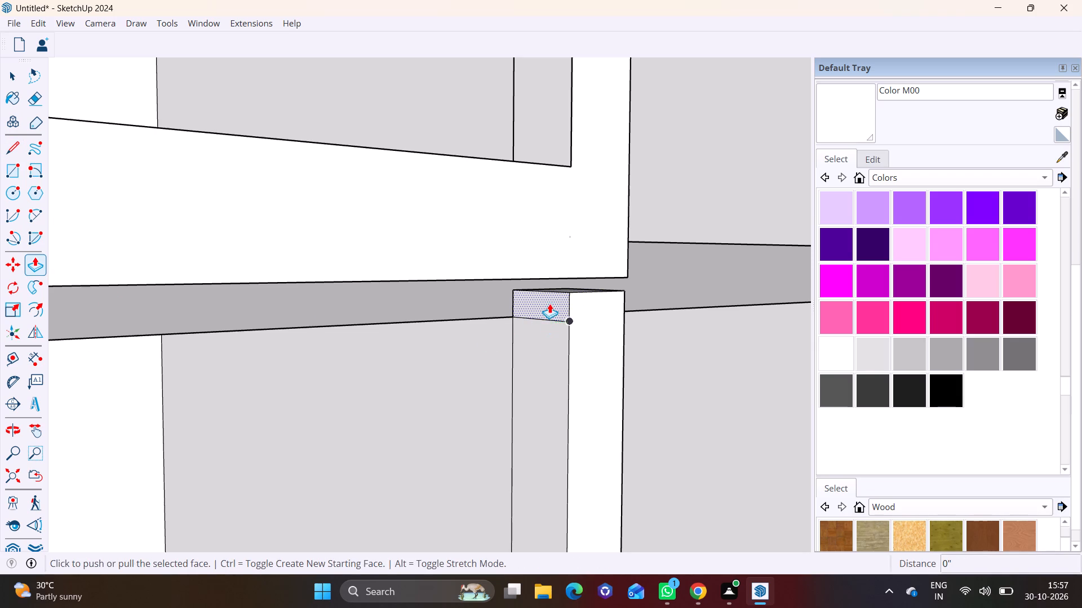
pyautogui.click(549, 301)
pyautogui.scroll(-11, 186, 355)
pyautogui.keyDown('shift'); pyautogui.moveTo(178, 396); pyautogui.dragTo(511, 332, button='middle'); pyautogui.keyUp('shift')
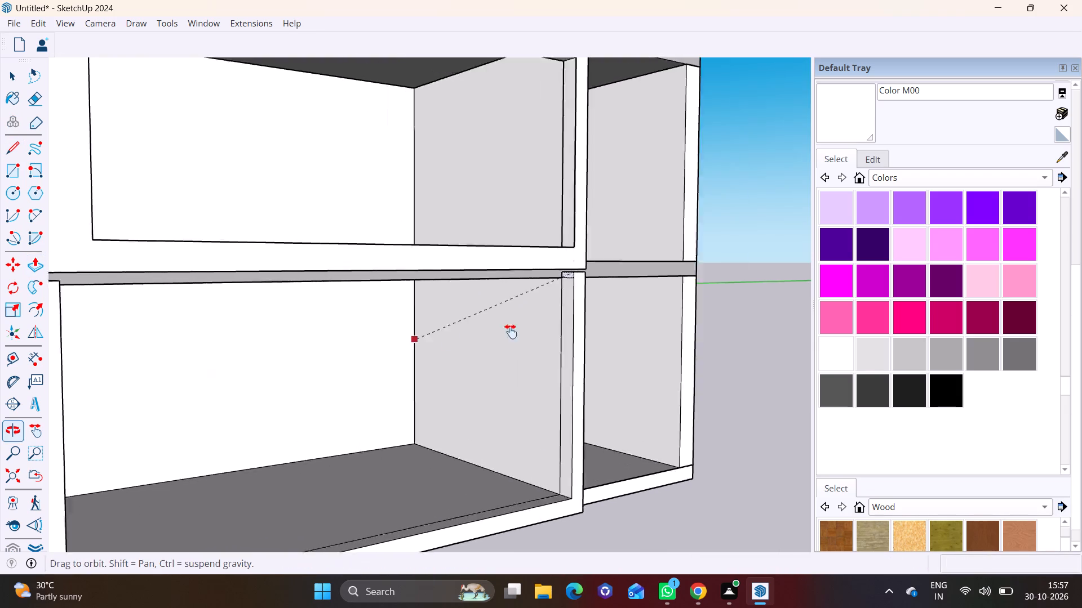
pyautogui.keyDown('shift'); pyautogui.moveTo(511, 332); pyautogui.dragTo(586, 331, button='middle'); pyautogui.keyUp('shift')
pyautogui.click(379, 267)
# Push/Pull the header's end face another 9" over the top of the panel-side post to its outer edge.
pyautogui.scroll(3, 383, 268)
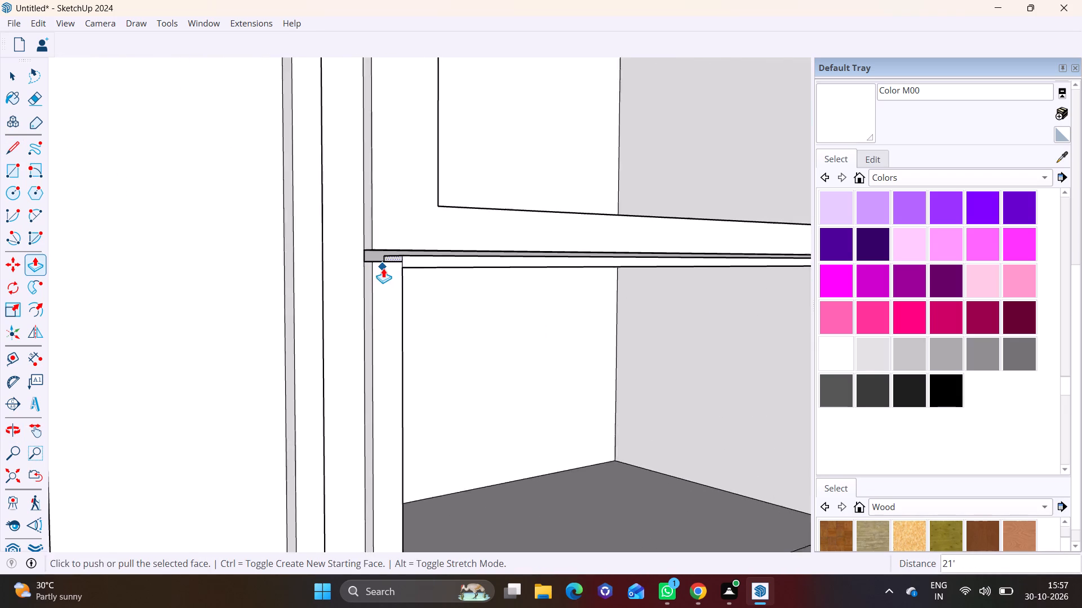
pyautogui.scroll(6, 383, 268)
pyautogui.moveTo(427, 268); pyautogui.dragTo(327, 277, button='middle')
pyautogui.scroll(6, 245, 263)
pyautogui.moveTo(155, 302); pyautogui.dragTo(313, 307, button='middle')
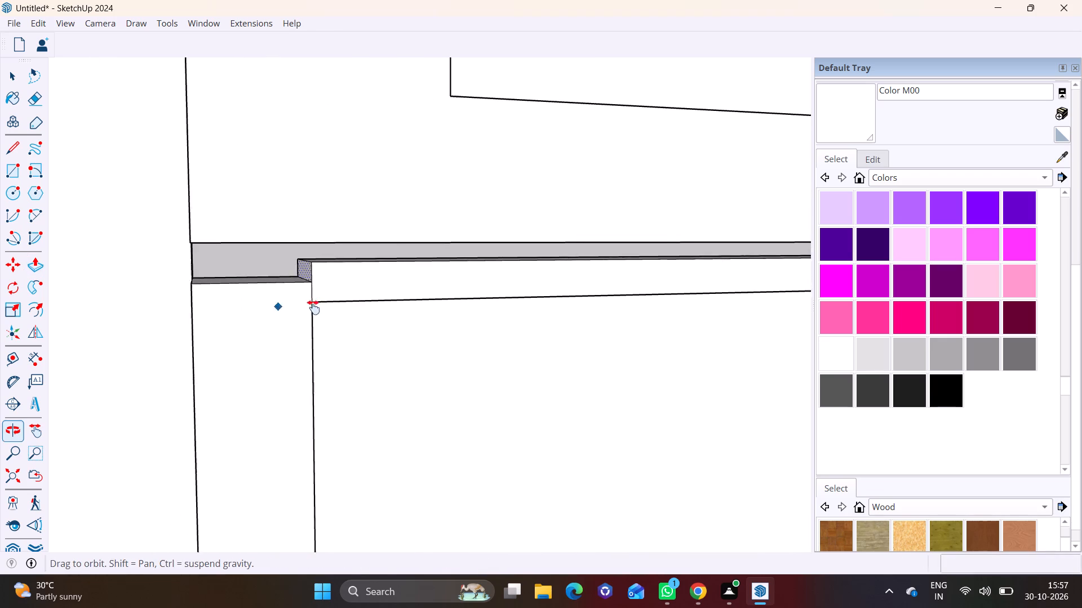
pyautogui.moveTo(313, 307); pyautogui.dragTo(334, 307, button='middle')
pyautogui.click(394, 272)
pyautogui.click(282, 289)
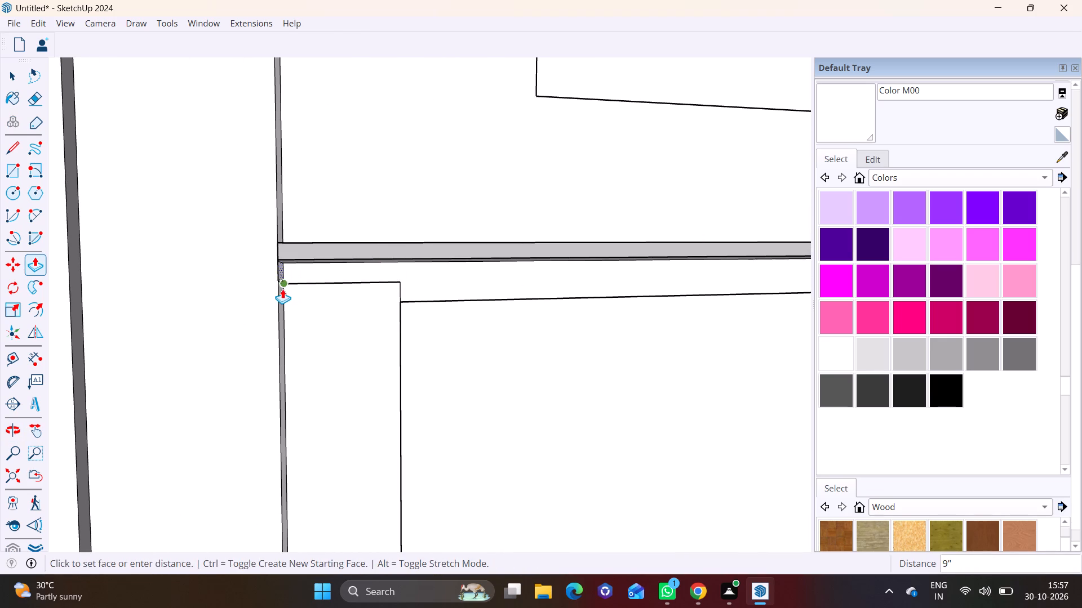
# Push/Pull the underside of the ground-floor header down 7 1/4".
pyautogui.scroll(-2, 401, 318)
pyautogui.moveTo(422, 312); pyautogui.dragTo(86, 292, button='middle')
pyautogui.scroll(-7, 237, 307)
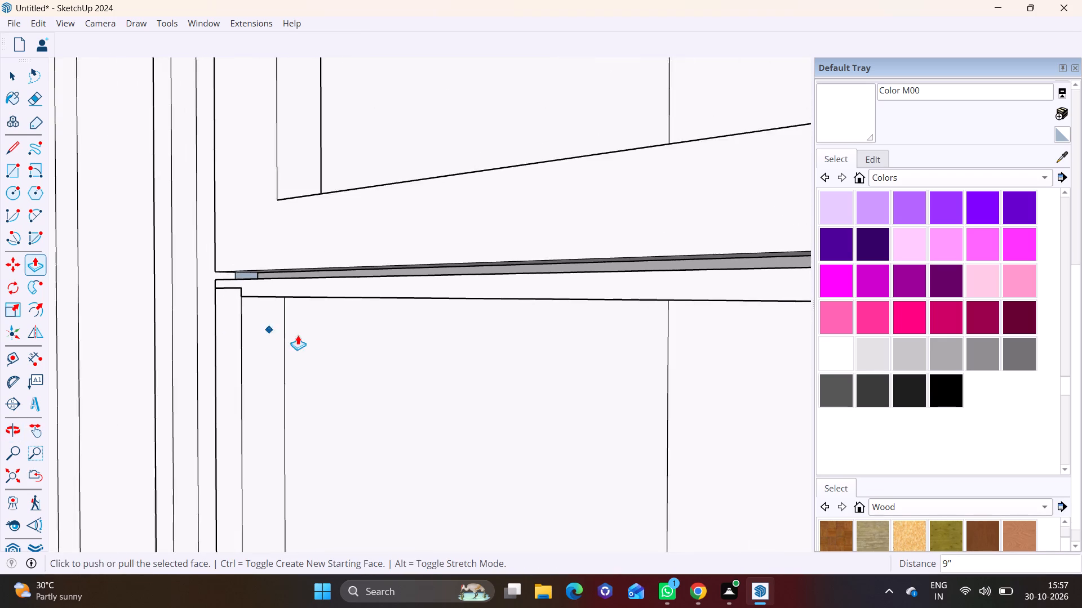
pyautogui.moveTo(302, 335); pyautogui.dragTo(547, 276, button='middle')
pyautogui.keyDown('shift'); pyautogui.moveTo(546, 283); pyautogui.dragTo(252, 346, button='middle'); pyautogui.keyUp('shift')
pyautogui.moveTo(337, 325); pyautogui.dragTo(384, 314, button='middle')
pyautogui.press('space')
pyautogui.click(377, 322)
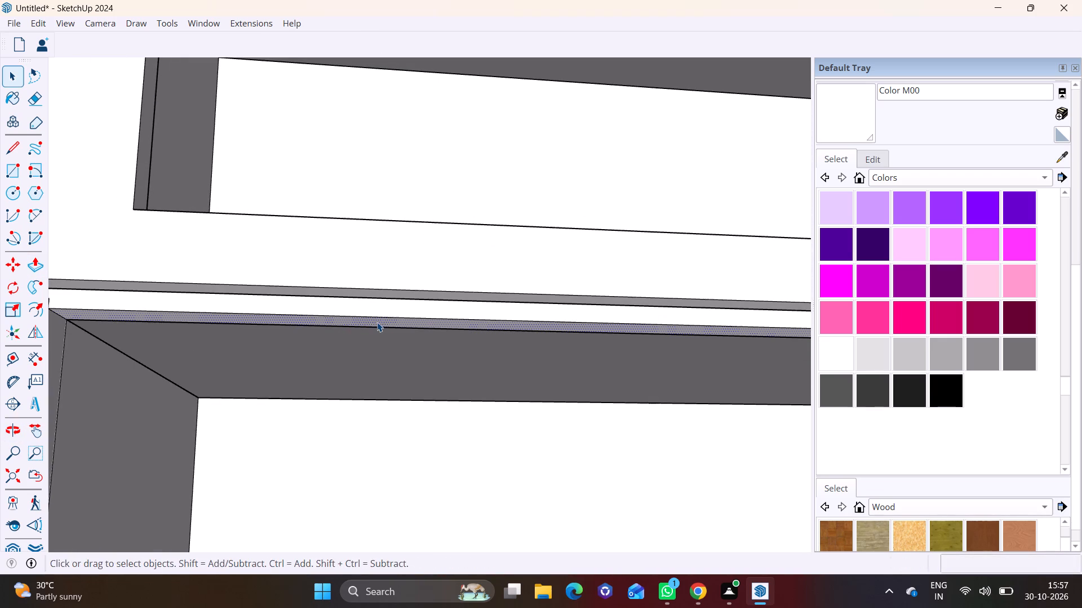
pyautogui.click(28, 267)
pyautogui.click(180, 317)
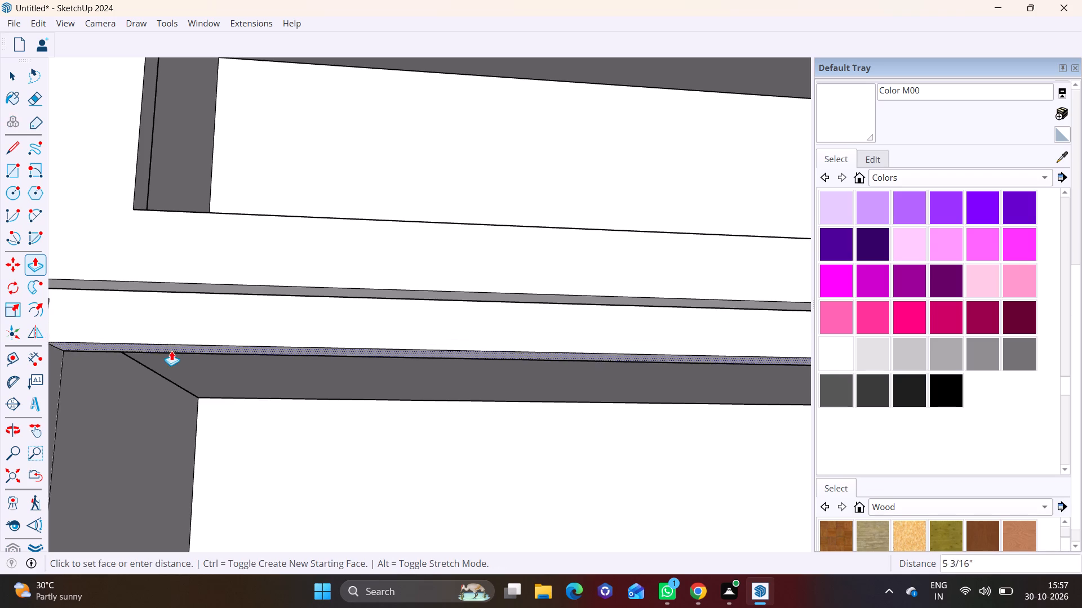
pyautogui.click(171, 361)
# Push/Pull the inner face of the ground-floor frame's post farthest from the panel inward to widen the post.
pyautogui.scroll(-11, 197, 361)
pyautogui.keyDown('shift'); pyautogui.moveTo(280, 449); pyautogui.dragTo(288, 290, button='middle'); pyautogui.keyUp('shift')
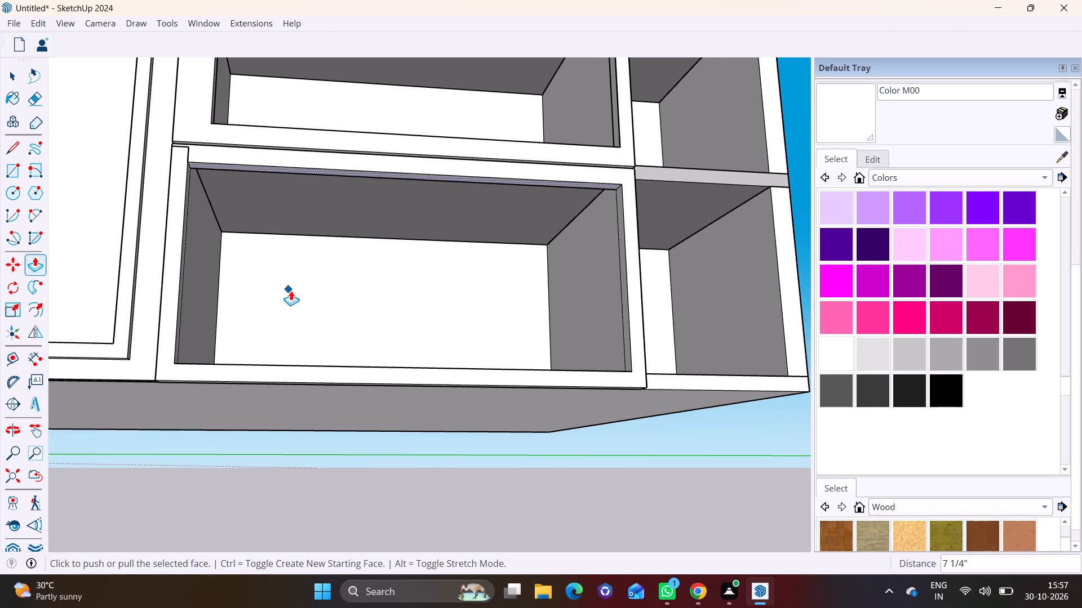
pyautogui.scroll(5, 600, 290)
pyautogui.moveTo(619, 297); pyautogui.dragTo(713, 363, button='middle')
pyautogui.press('space')
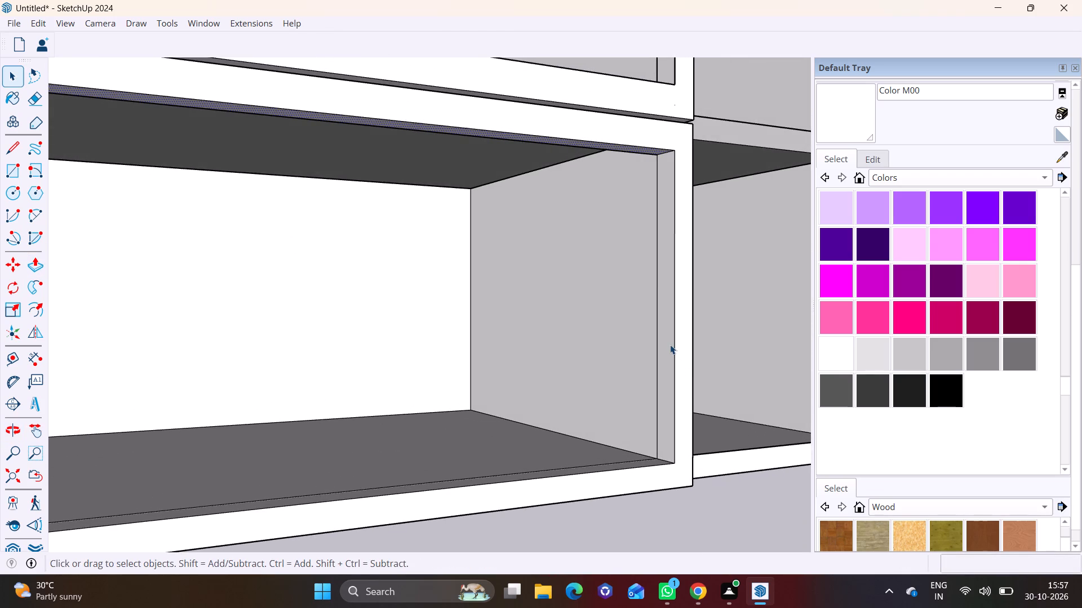
pyautogui.click(670, 345)
pyautogui.click(40, 267)
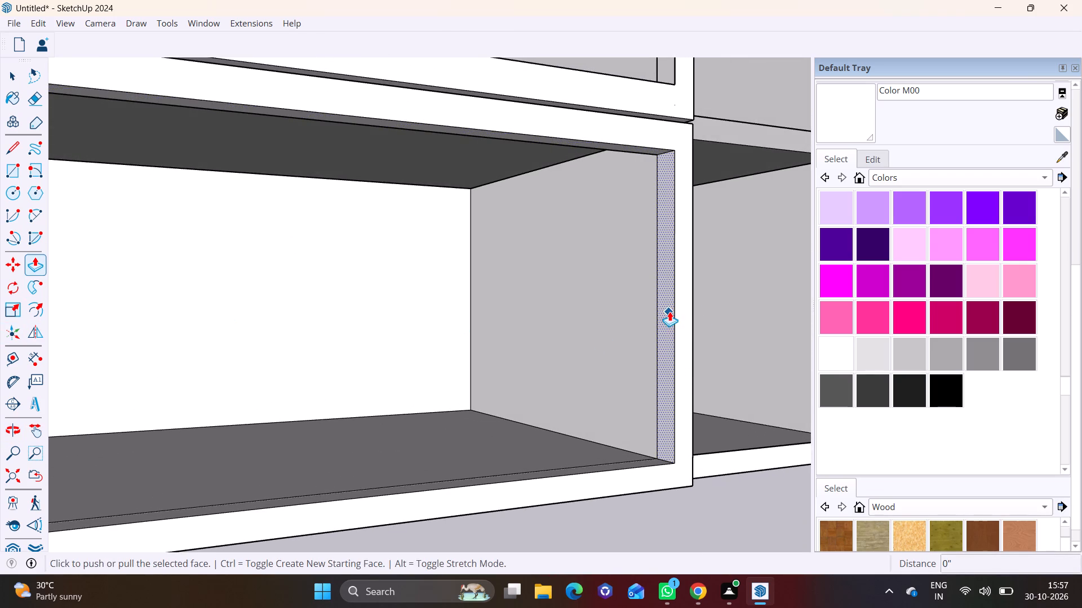
pyautogui.click(669, 311)
pyautogui.click(641, 315)
# Push/Pull the top face of the ground-floor base strip up 8 5/16".
pyautogui.press('space')
pyautogui.click(503, 477)
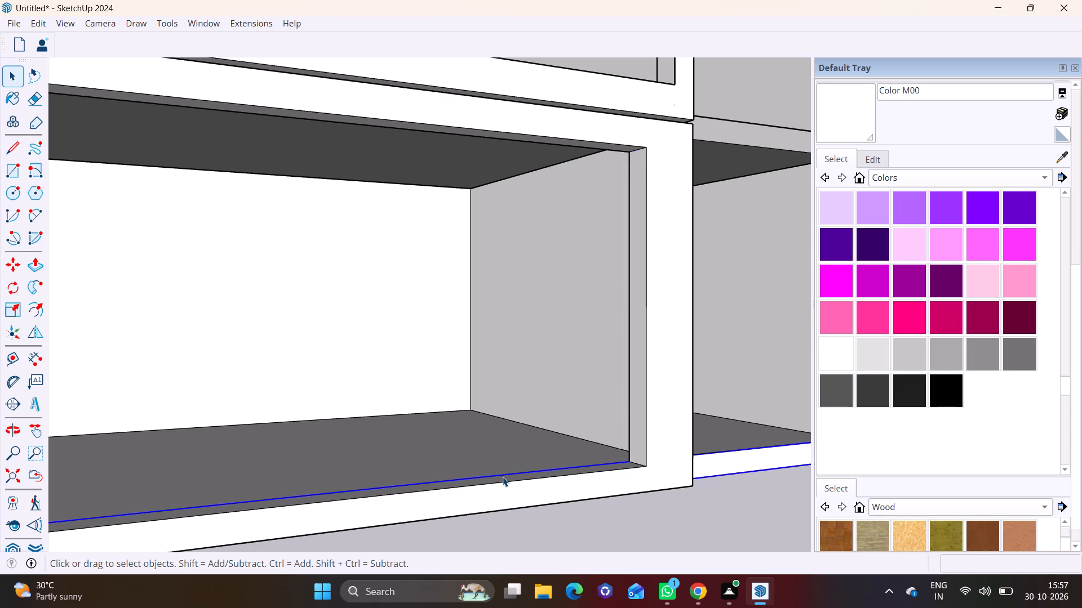
pyautogui.click(503, 477)
pyautogui.click(31, 261)
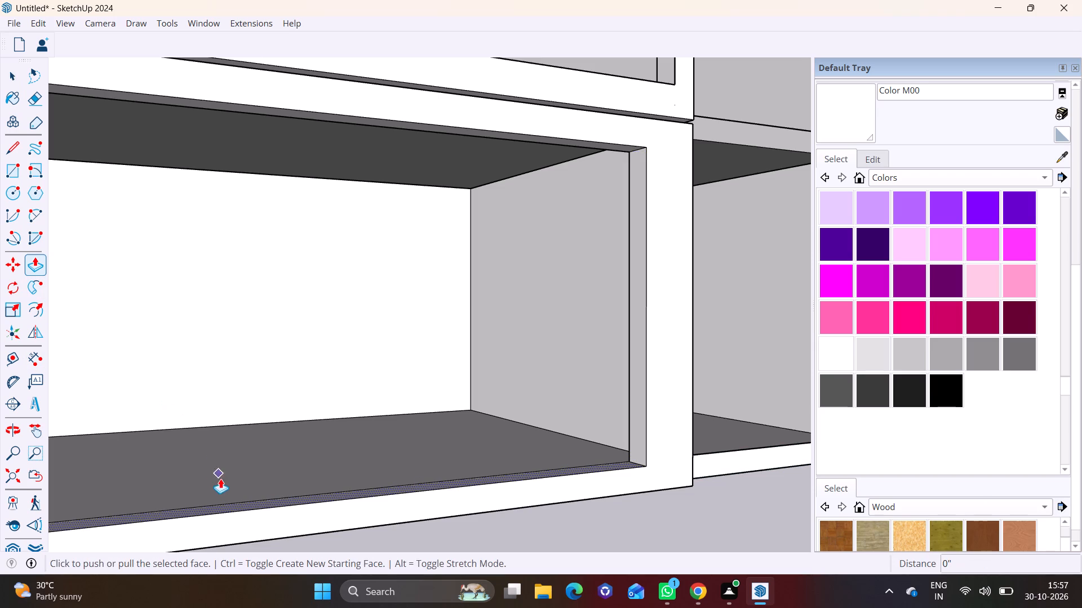
pyautogui.click(241, 507)
pyautogui.click(232, 506)
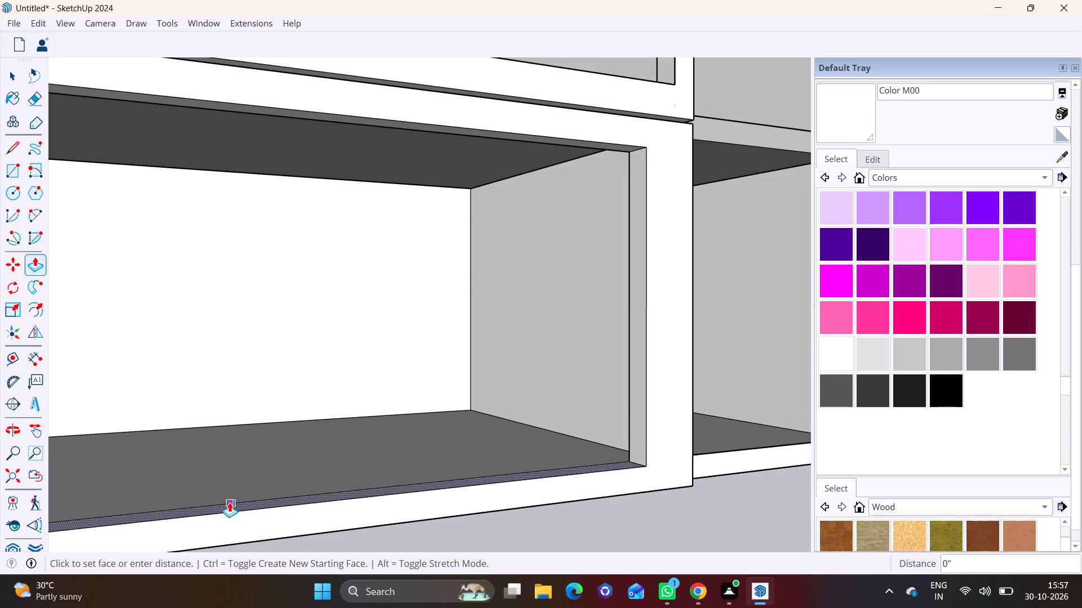
pyautogui.click(220, 475)
# Push/Pull the panel-side post's inner face 11 5/16" into the ground-floor opening, in line with the opening above.
pyautogui.scroll(-2, 377, 493)
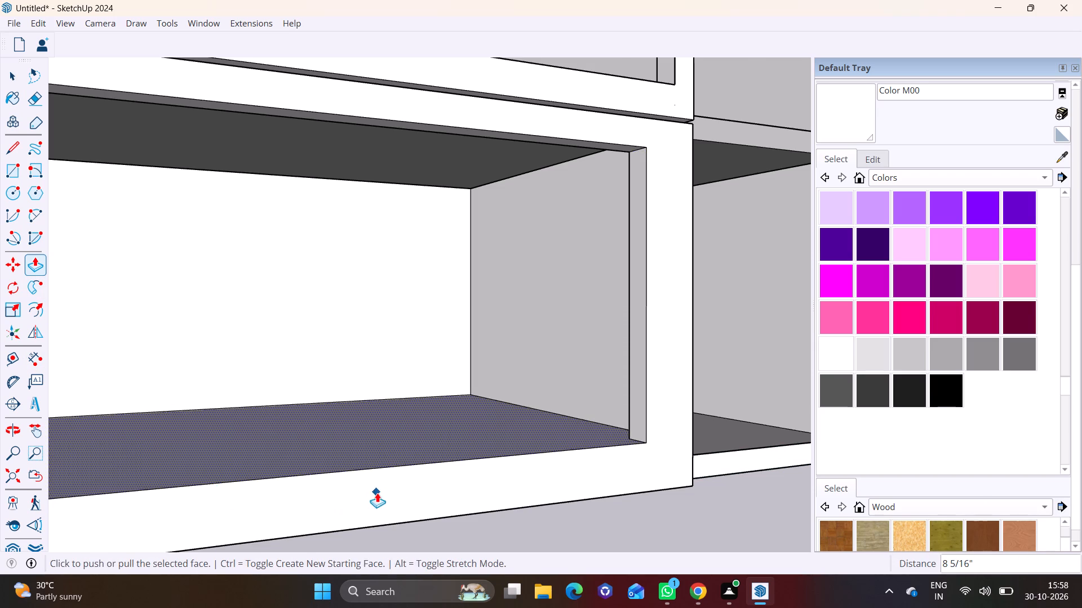
pyautogui.scroll(-10, 377, 493)
pyautogui.moveTo(386, 484); pyautogui.dragTo(230, 499, button='middle')
pyautogui.scroll(6, 245, 413)
pyautogui.moveTo(218, 426); pyautogui.dragTo(138, 448, button='middle')
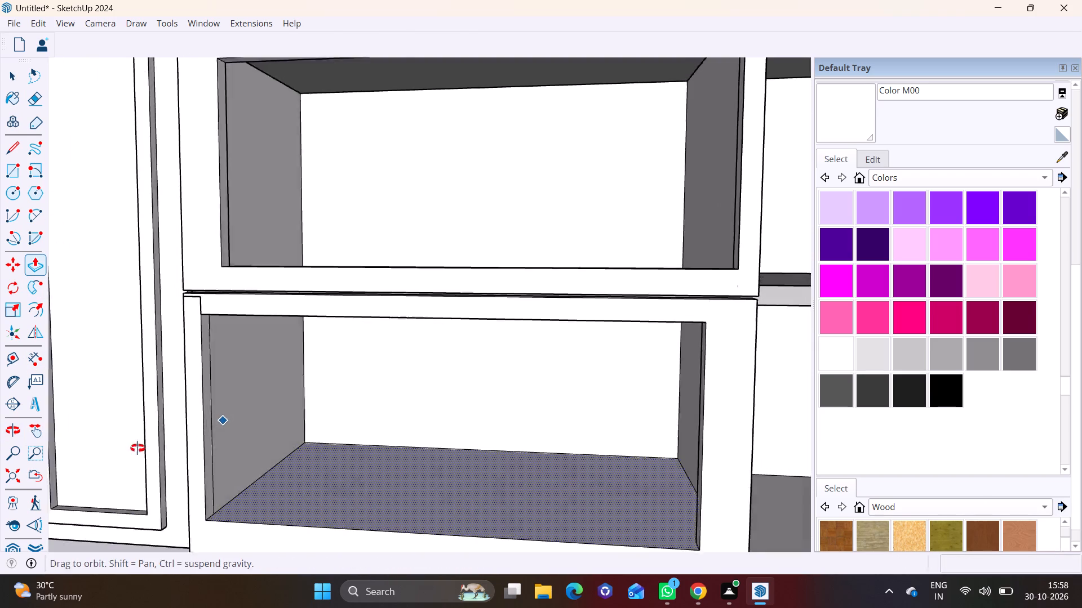
pyautogui.moveTo(138, 448); pyautogui.dragTo(113, 454, button='middle')
pyautogui.scroll(3, 325, 445)
pyautogui.press('space')
pyautogui.click(153, 388)
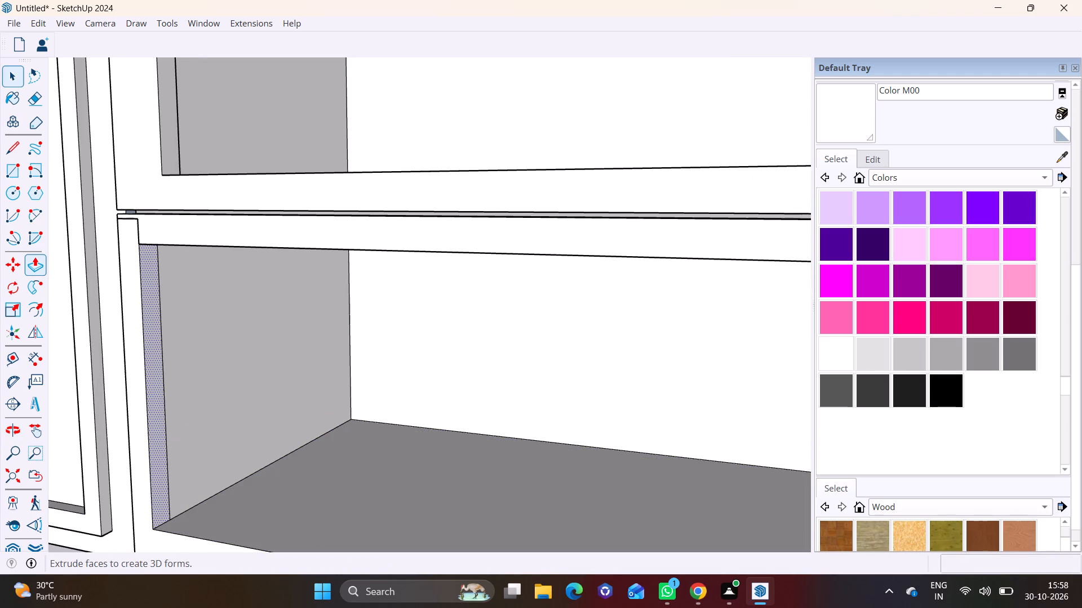
pyautogui.click(41, 271)
pyautogui.click(154, 347)
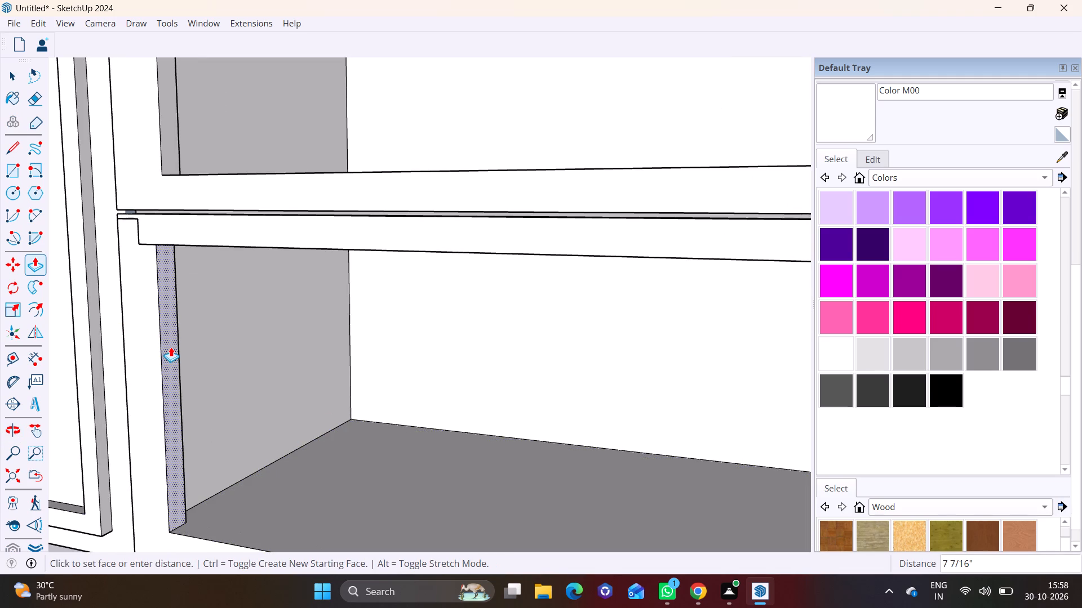
pyautogui.click(159, 163)
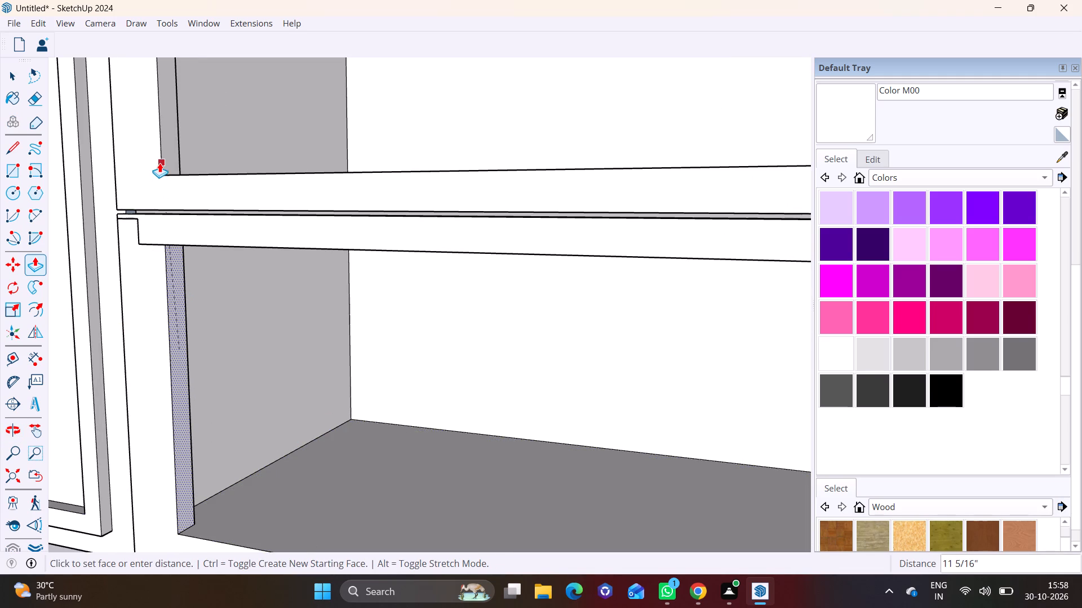
# Erase the three leftover edges where the ground-floor header meets the panel-side post.
pyautogui.press('space')
pyautogui.moveTo(161, 223); pyautogui.dragTo(243, 228, button='middle')
pyautogui.scroll(10, 171, 231)
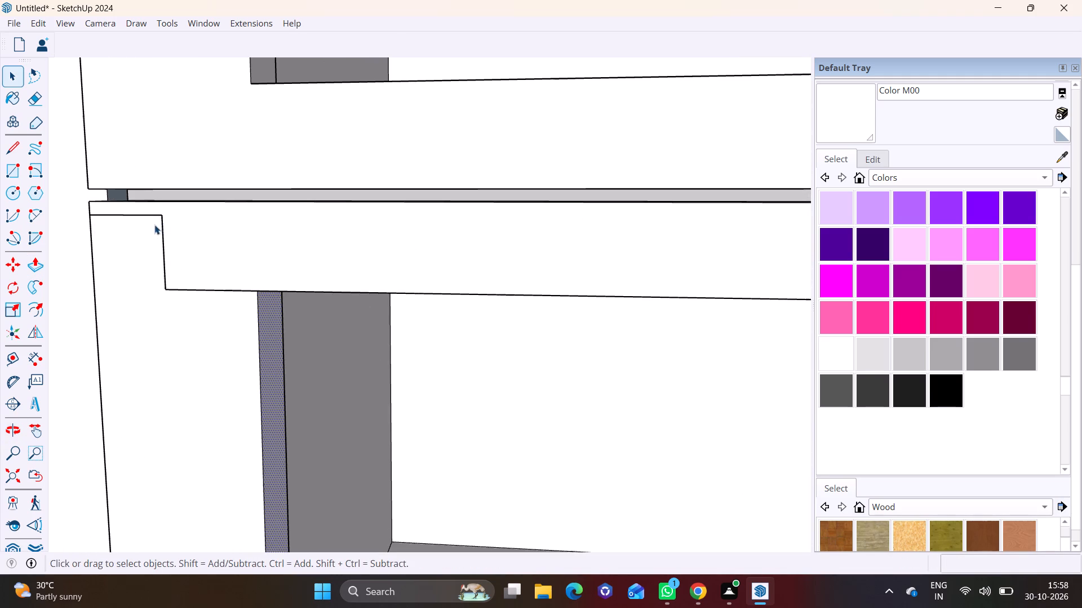
pyautogui.click(153, 215)
pyautogui.rightClick(153, 215)
pyautogui.click(174, 244)
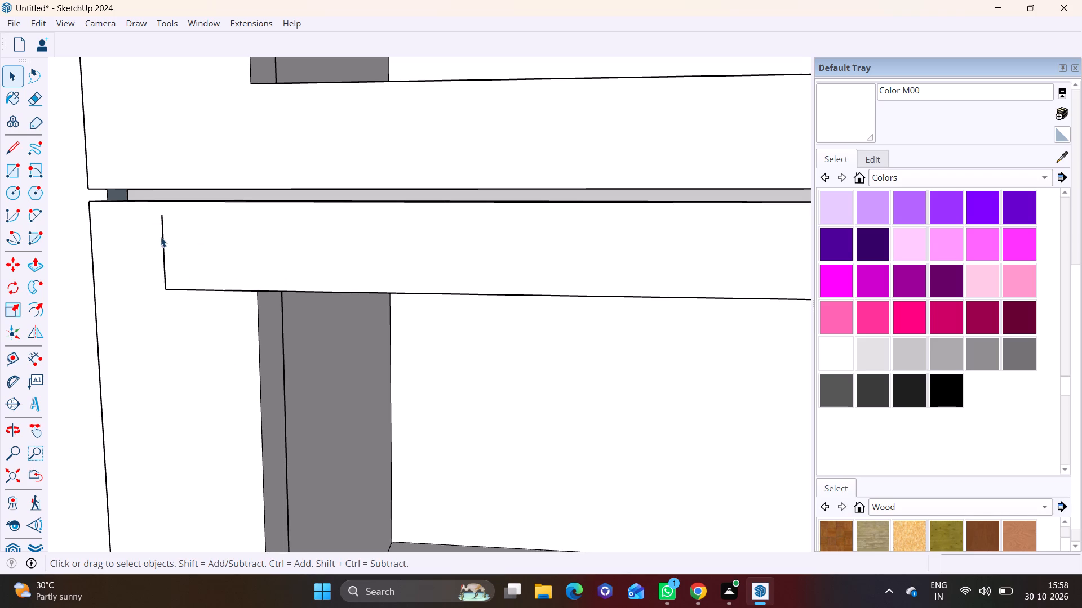
pyautogui.moveTo(167, 230); pyautogui.dragTo(168, 238)
pyautogui.click(163, 235)
pyautogui.rightClick(163, 235)
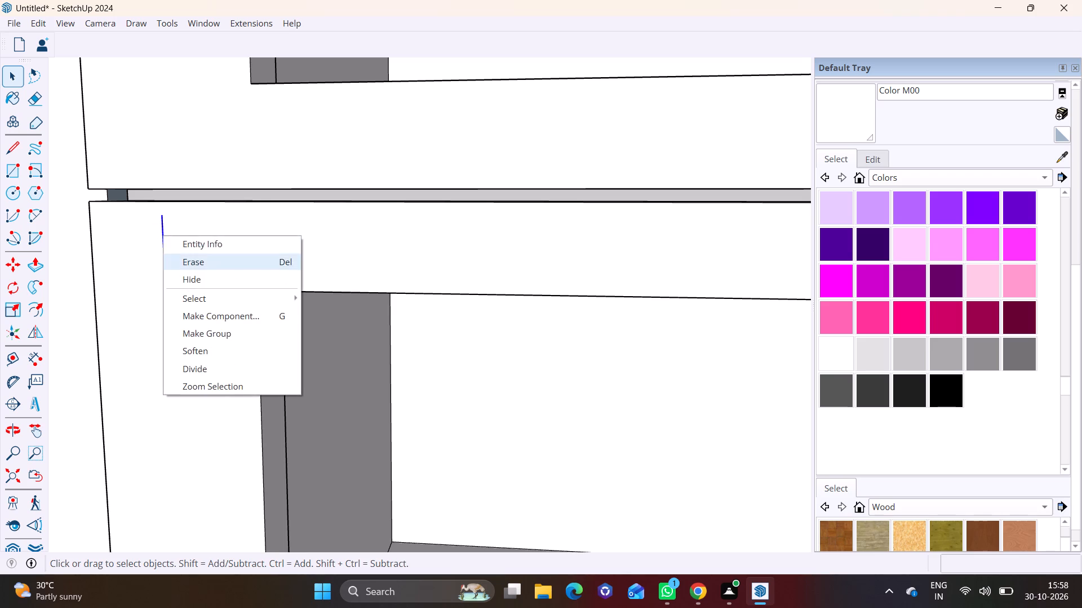
pyautogui.click(173, 259)
pyautogui.click(194, 289)
pyautogui.rightClick(194, 289)
pyautogui.click(206, 314)
# Push/Pull the underside of the ground-floor header down a further 6 9/16".
pyautogui.scroll(-3, 212, 316)
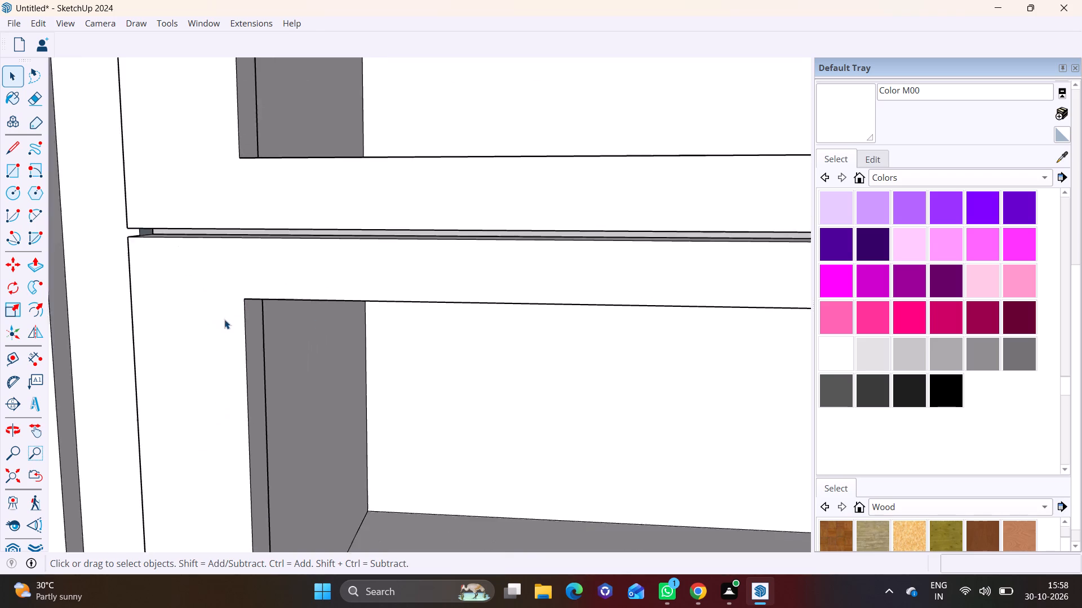
pyautogui.scroll(-15, 224, 319)
pyautogui.moveTo(396, 323); pyautogui.dragTo(420, 261, button='middle')
pyautogui.scroll(3, 400, 278)
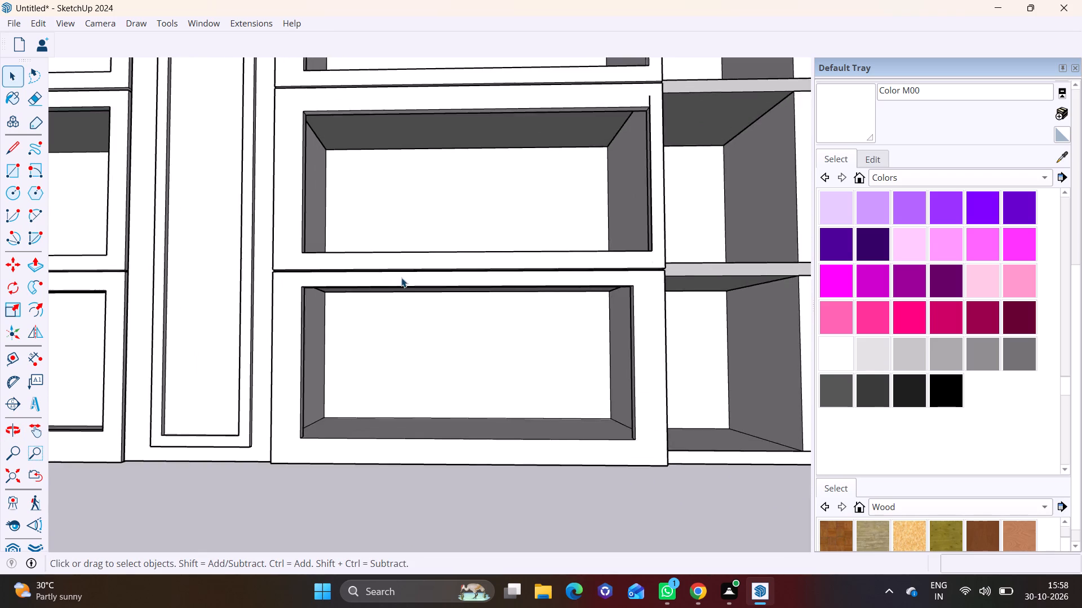
pyautogui.scroll(2, 401, 278)
pyautogui.moveTo(418, 272); pyautogui.dragTo(422, 212, button='middle')
pyautogui.scroll(8, 418, 253)
pyautogui.moveTo(432, 269); pyautogui.dragTo(422, 211, button='middle')
pyautogui.scroll(1, 422, 222)
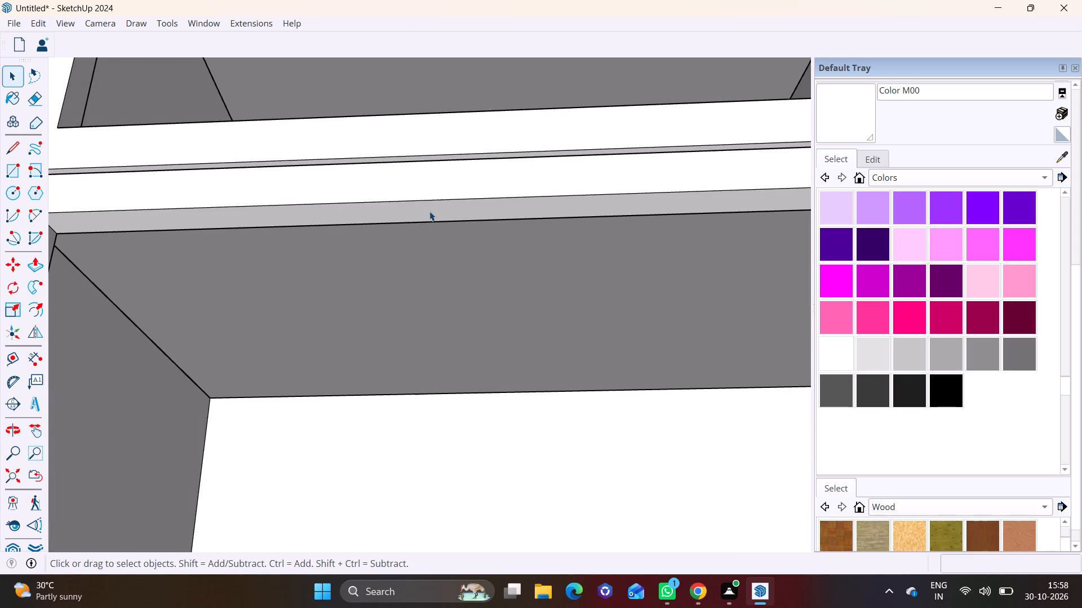
pyautogui.click(429, 211)
pyautogui.click(41, 254)
pyautogui.click(112, 225)
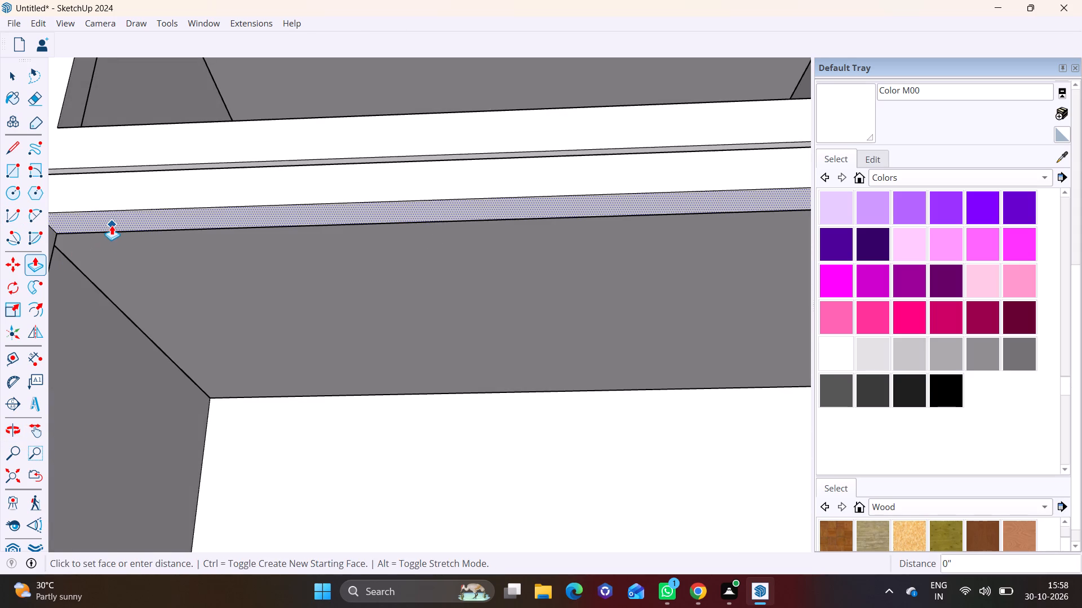
pyautogui.click(107, 249)
# Push/Pull the top face of the bottom frame member up in the opening directly above the ground-floor bay.
pyautogui.scroll(-8, 209, 251)
pyautogui.moveTo(336, 294); pyautogui.dragTo(372, 448, button='middle')
pyautogui.scroll(-3, 383, 411)
pyautogui.moveTo(396, 335); pyautogui.dragTo(289, 453, button='middle')
pyautogui.scroll(8, 358, 302)
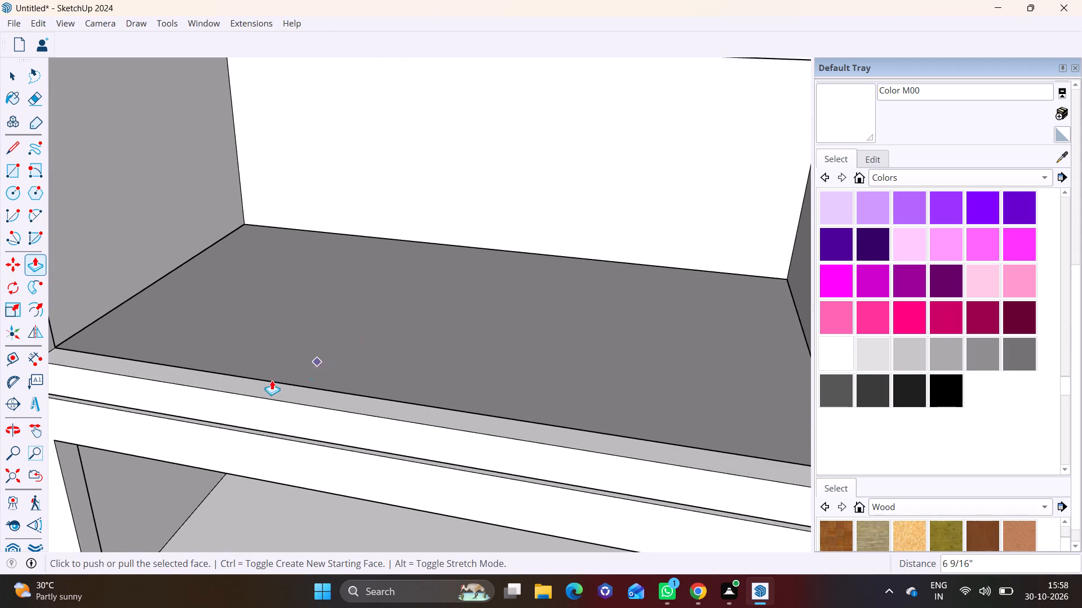
pyautogui.press('space')
pyautogui.click(269, 387)
pyautogui.click(35, 270)
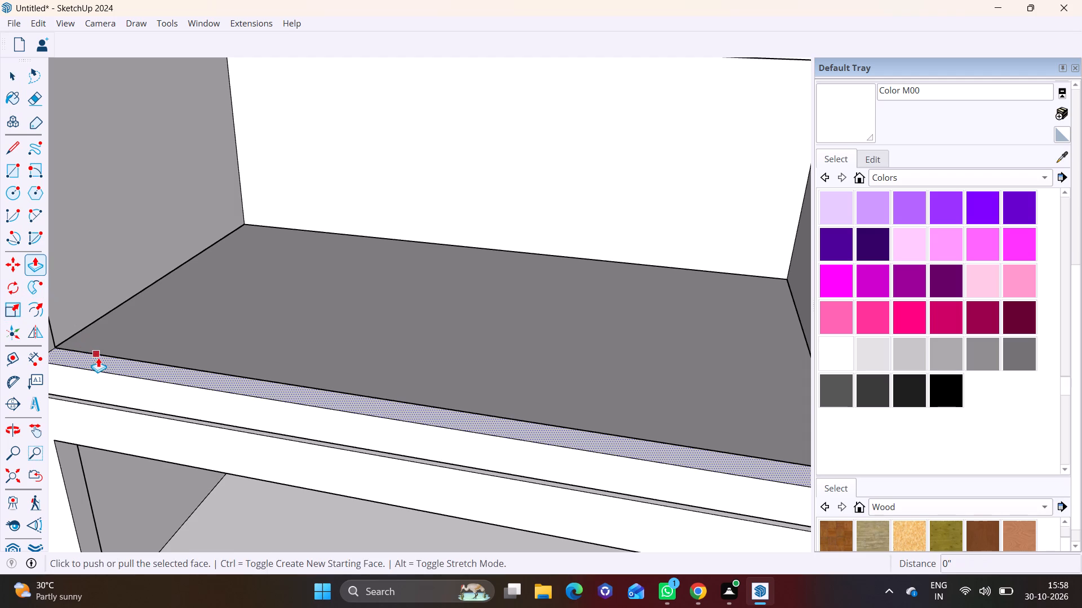
pyautogui.click(98, 357)
pyautogui.click(96, 341)
pyautogui.press('space')
# Examine the stray edge at the frame's upper corner away from the panel, one floor above the ground-floor bay.
pyautogui.scroll(-8, 240, 372)
pyautogui.moveTo(287, 369); pyautogui.dragTo(294, 368, button='middle')
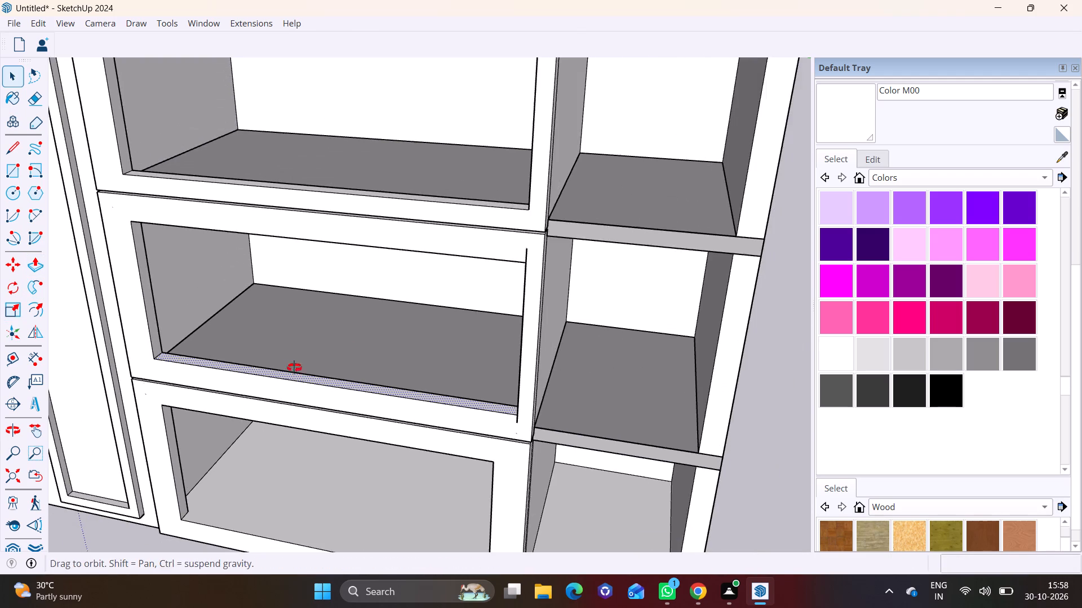
pyautogui.moveTo(294, 368); pyautogui.dragTo(420, 279, button='middle')
pyautogui.scroll(6, 515, 217)
pyautogui.keyDown('shift'); pyautogui.moveTo(329, 87); pyautogui.dragTo(289, 89, button='middle'); pyautogui.keyUp('shift')
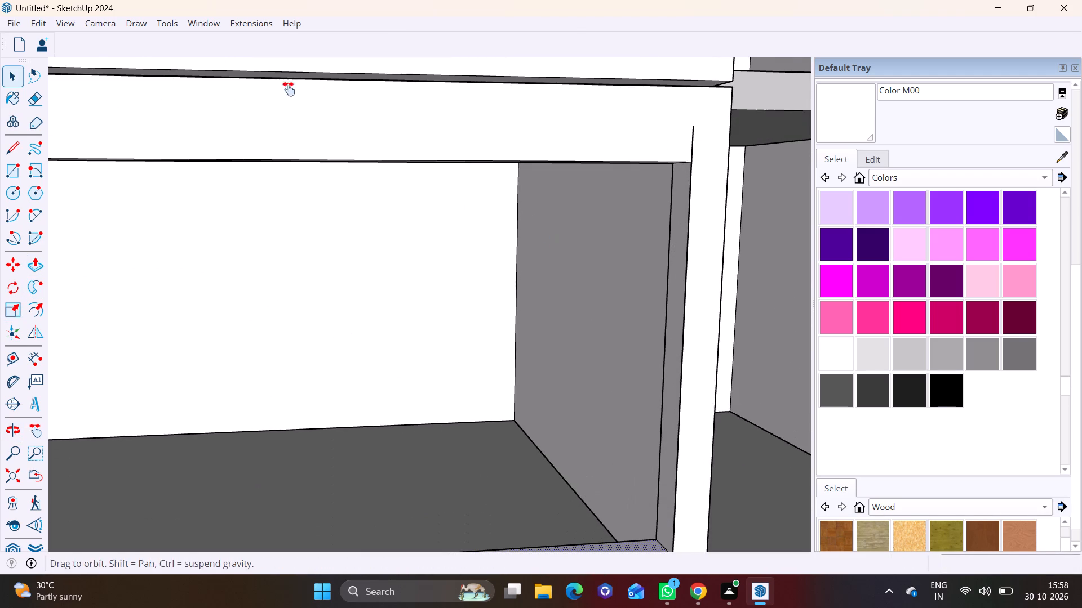
pyautogui.keyDown('shift'); pyautogui.moveTo(289, 89); pyautogui.dragTo(118, 119, button='middle'); pyautogui.keyUp('shift')
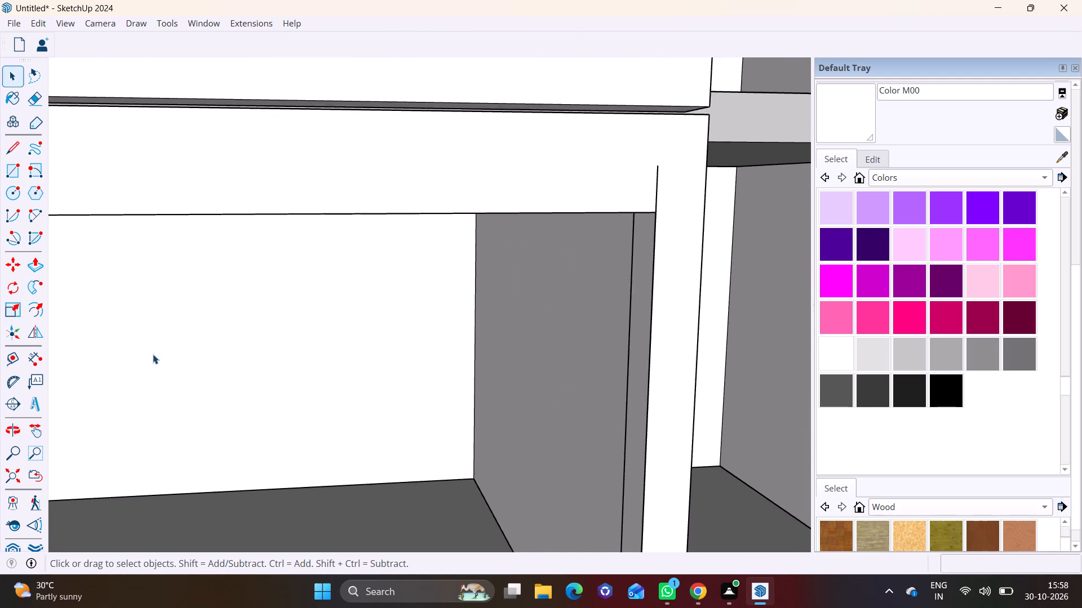
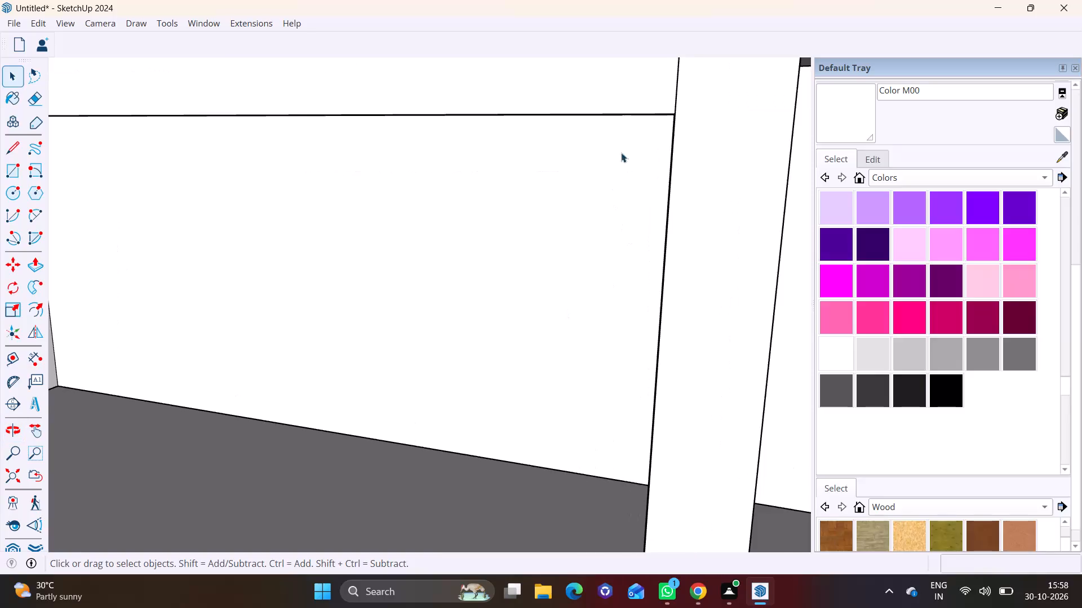
# Erase the stray vertical edge above the opening's upper corner away from the panel, one floor above the ground-floor bay.
pyautogui.scroll(1, 642, 119)
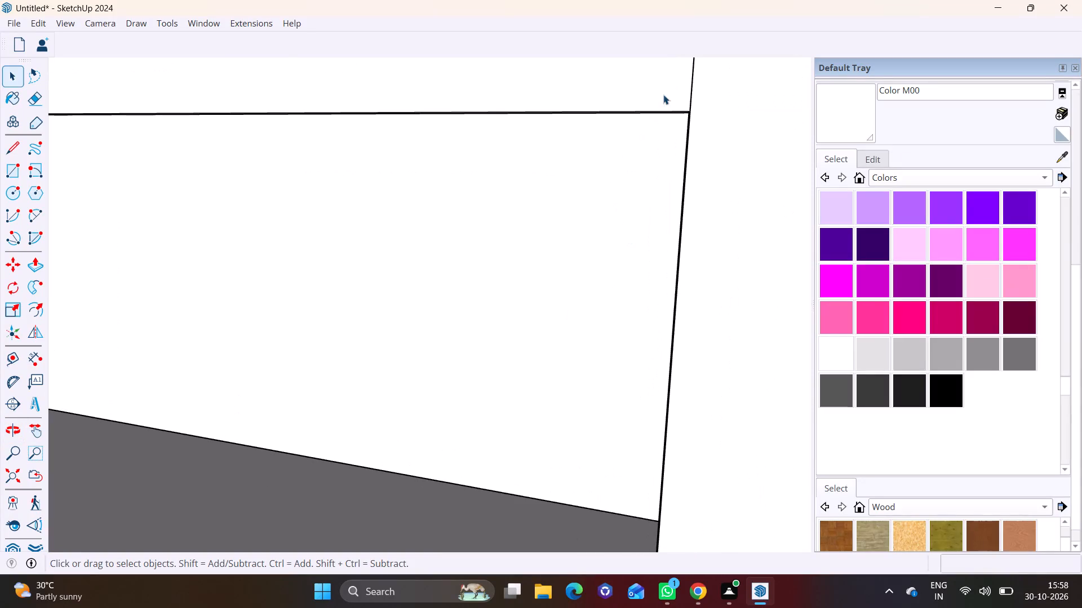
pyautogui.click(694, 81)
pyautogui.rightClick(694, 81)
pyautogui.click(713, 111)
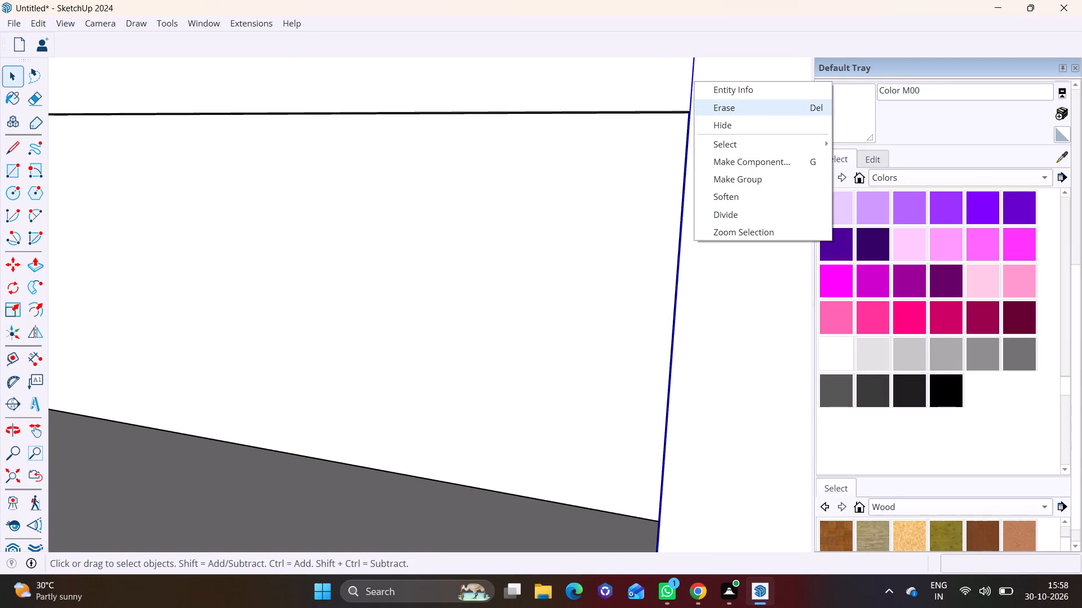
pyautogui.scroll(-6, 725, 280)
# Erase the stray vertical edge that runs below the lower corner of the same opening, on the side away from the panel.
pyautogui.moveTo(691, 385); pyautogui.dragTo(609, 244, button='middle')
pyautogui.scroll(-4, 614, 400)
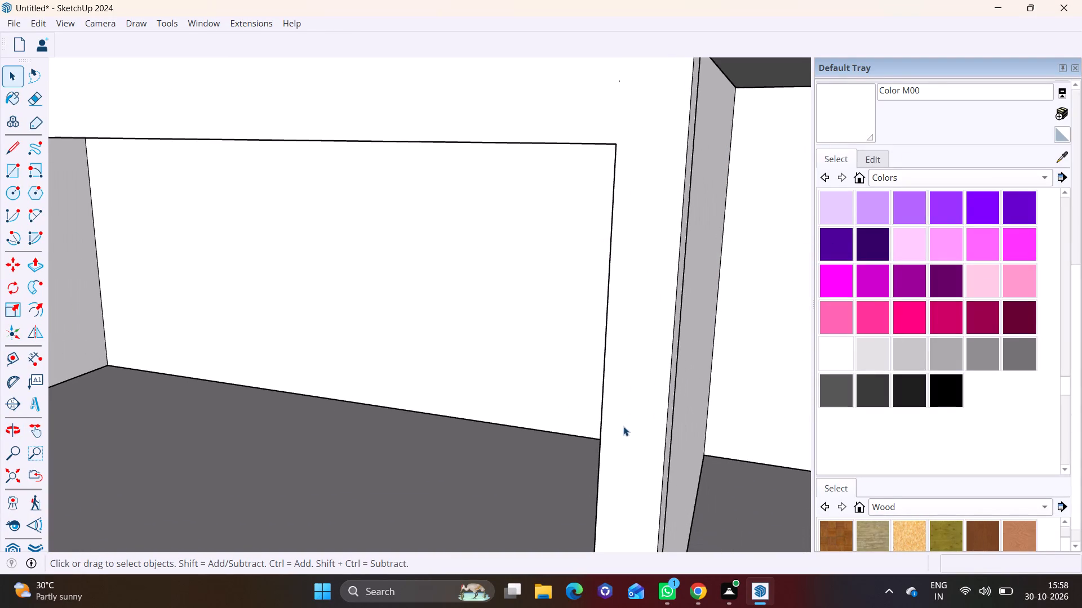
pyautogui.scroll(-3, 623, 426)
pyautogui.keyDown('shift'); pyautogui.moveTo(627, 480); pyautogui.dragTo(627, 343, button='middle'); pyautogui.keyUp('shift')
pyautogui.keyDown('shift'); pyautogui.moveTo(637, 533); pyautogui.dragTo(638, 421, button='middle'); pyautogui.keyUp('shift')
pyautogui.scroll(8, 586, 473)
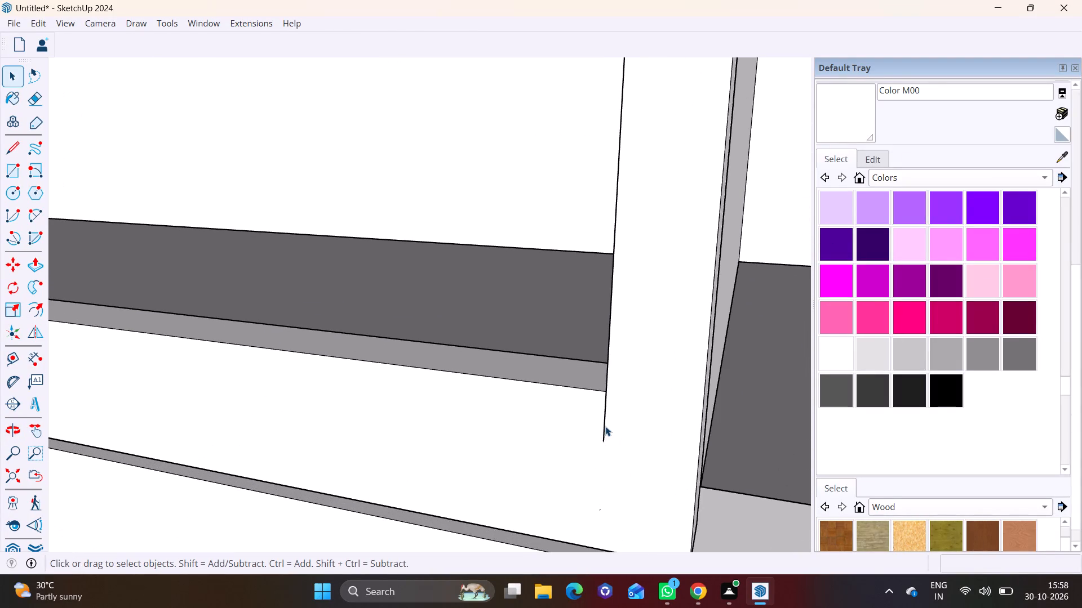
pyautogui.click(605, 426)
pyautogui.rightClick(606, 426)
pyautogui.click(621, 445)
pyautogui.scroll(-9, 624, 441)
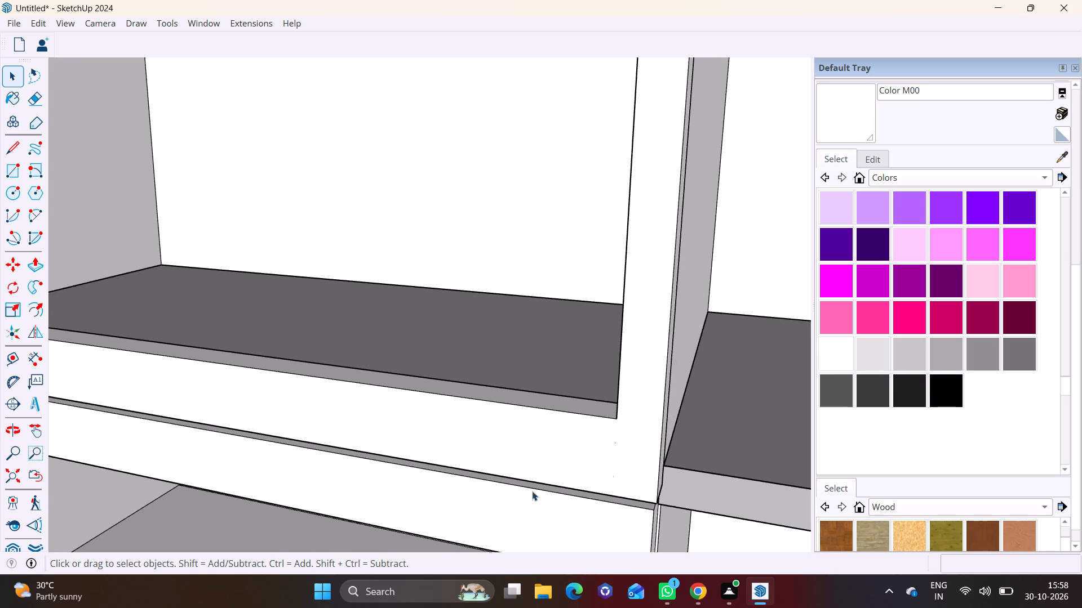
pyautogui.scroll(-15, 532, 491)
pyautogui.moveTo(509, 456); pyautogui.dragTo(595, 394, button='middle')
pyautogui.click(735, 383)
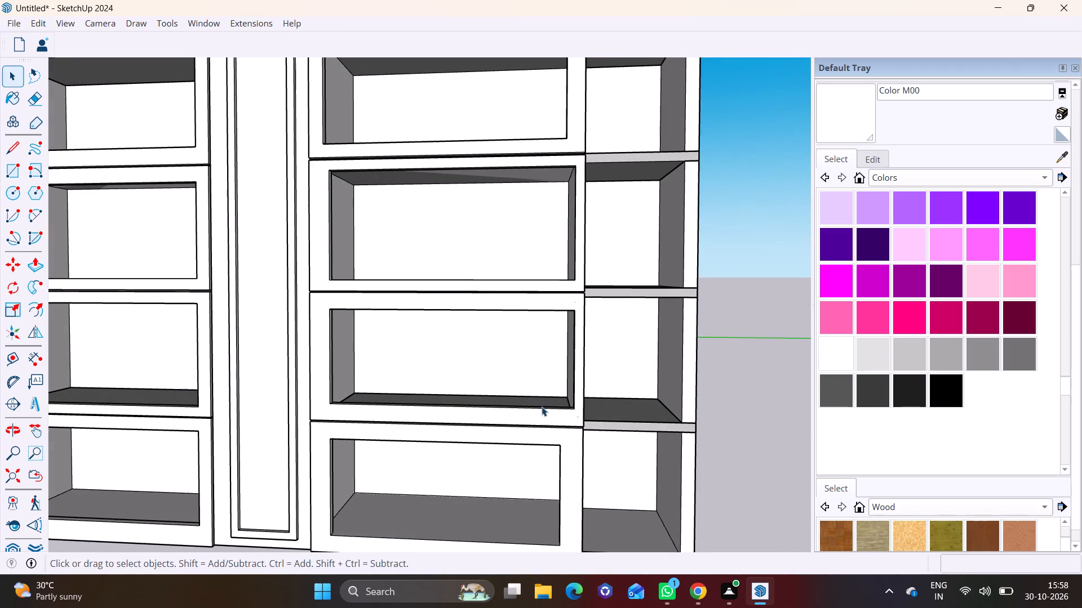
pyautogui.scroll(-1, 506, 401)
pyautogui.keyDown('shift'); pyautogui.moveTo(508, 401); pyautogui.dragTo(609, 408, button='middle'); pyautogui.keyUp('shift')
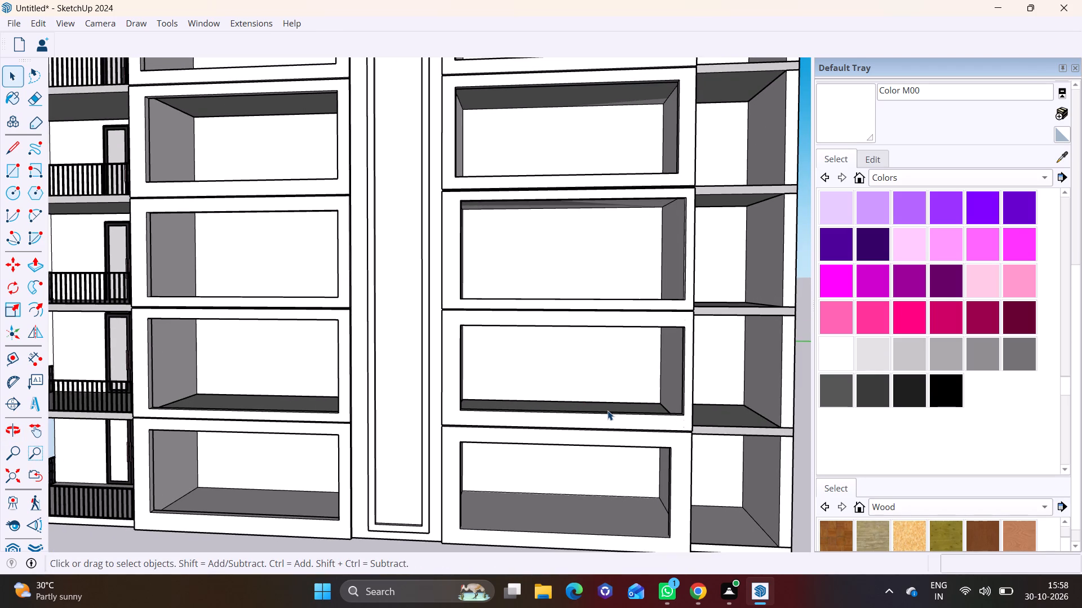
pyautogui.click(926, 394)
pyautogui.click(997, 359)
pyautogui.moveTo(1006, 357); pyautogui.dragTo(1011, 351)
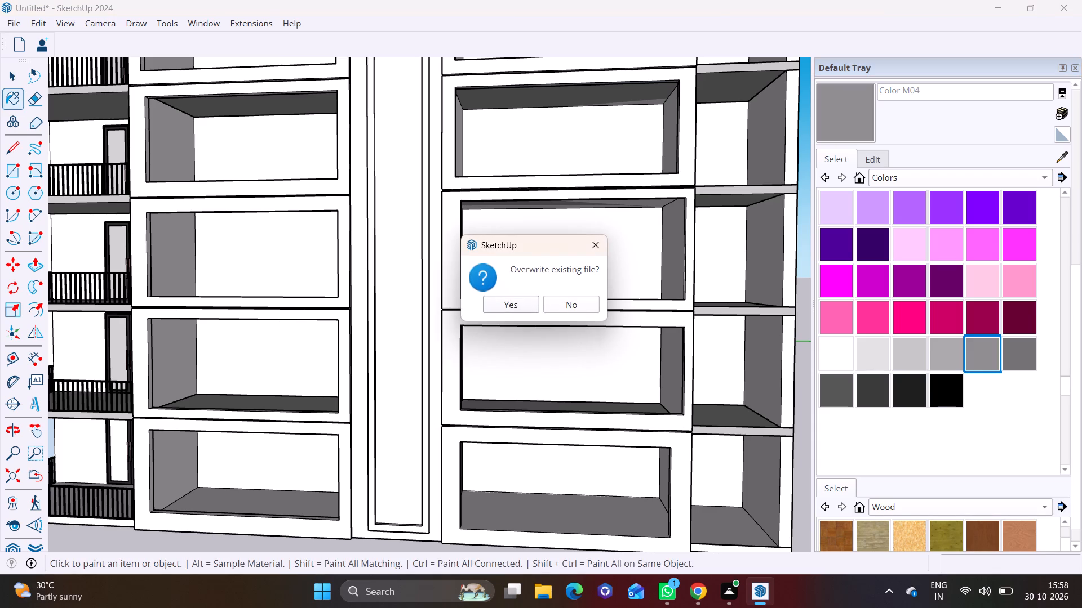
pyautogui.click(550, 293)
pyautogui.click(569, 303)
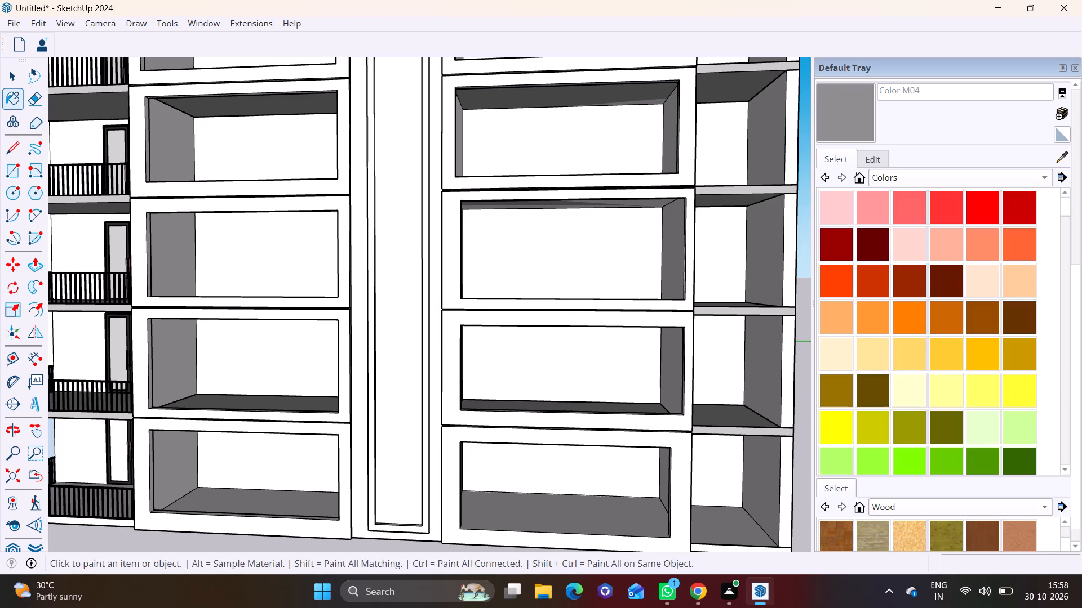
# Paint the raised trim around the full-height panel dark grey with Color M07.
pyautogui.scroll(-15, 863, 394)
pyautogui.click(872, 325)
pyautogui.scroll(2, 459, 313)
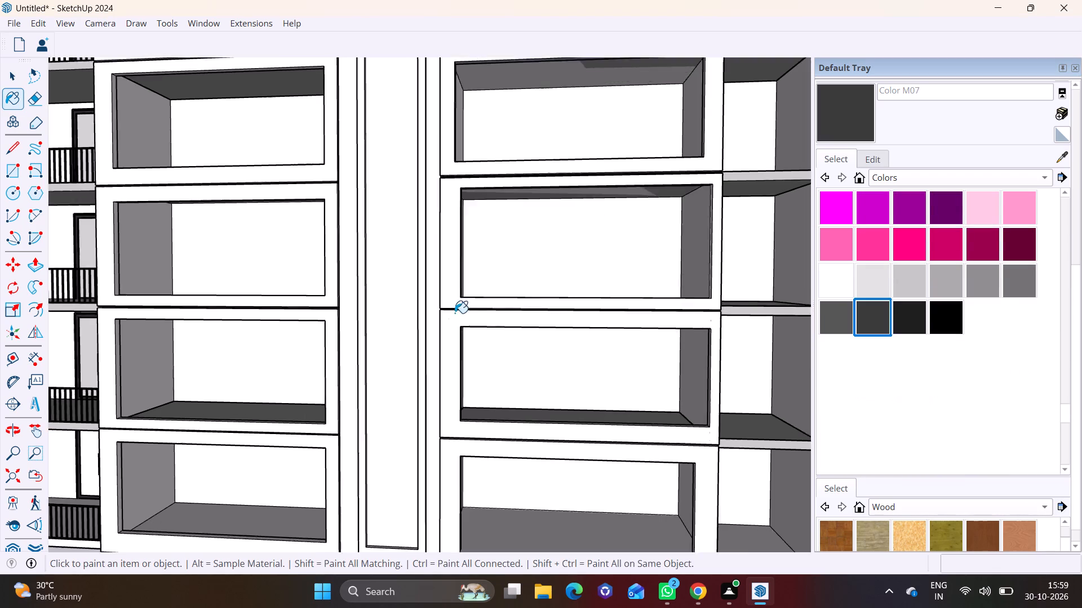
pyautogui.scroll(3, 455, 313)
pyautogui.click(418, 279)
# Paint the inner and outer side faces of both trim uprights on the full-height panel with Color M07.
pyautogui.moveTo(416, 281); pyautogui.dragTo(333, 289, button='middle')
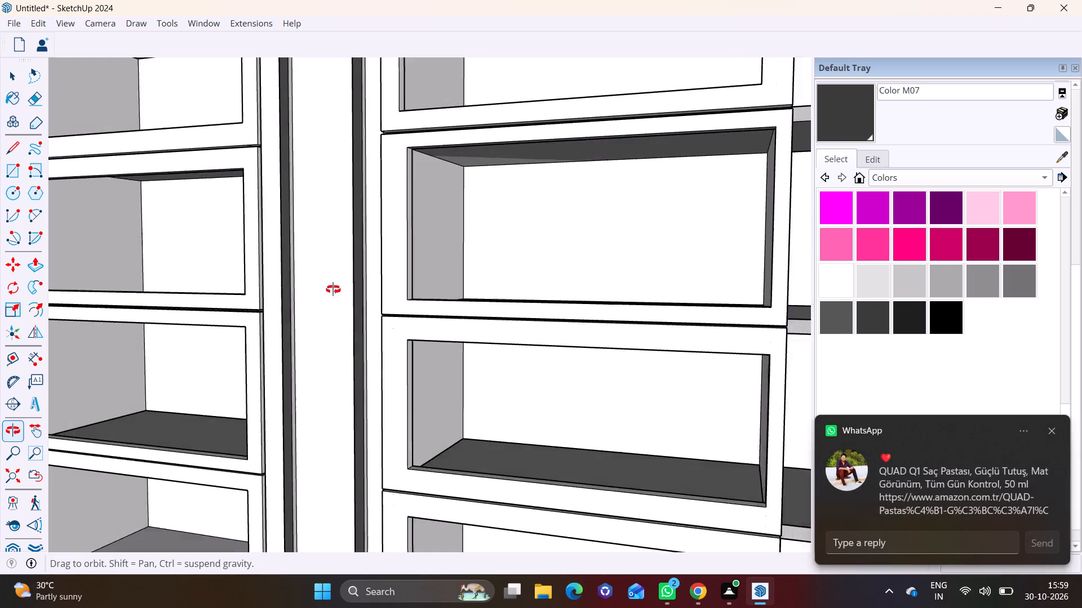
pyautogui.moveTo(333, 289); pyautogui.dragTo(301, 294, button='middle')
pyautogui.scroll(6, 287, 281)
pyautogui.moveTo(396, 306); pyautogui.dragTo(368, 309, button='middle')
pyautogui.scroll(3, 295, 300)
pyautogui.click(227, 271)
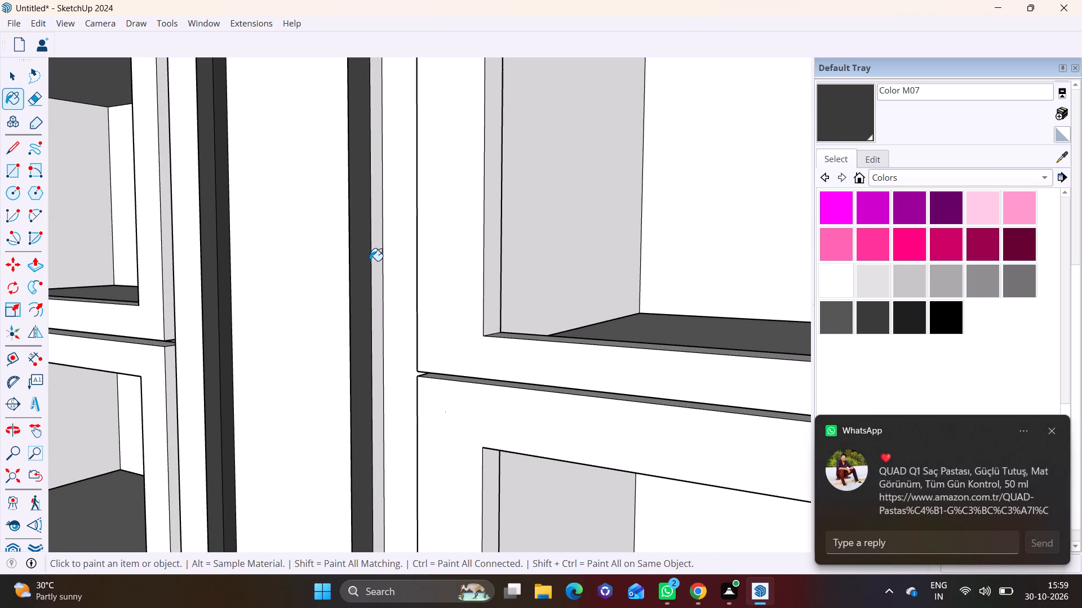
pyautogui.click(374, 260)
pyautogui.moveTo(318, 297); pyautogui.dragTo(716, 312, button='middle')
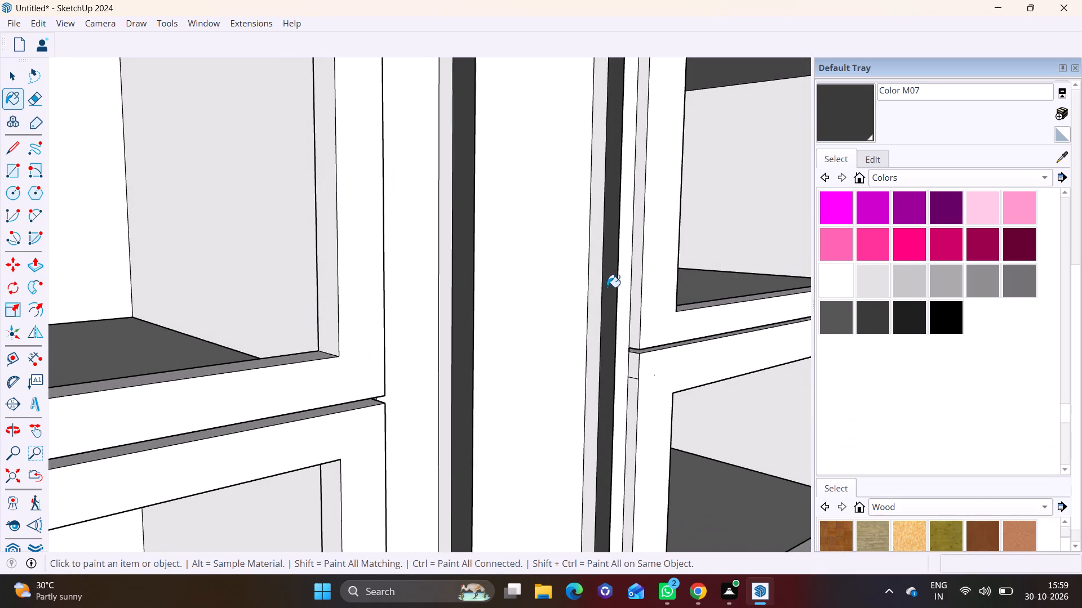
pyautogui.click(598, 280)
pyautogui.click(444, 275)
# Paint the underside of the trim's bottom member at the foot of the full-height panel with Color M07.
pyautogui.scroll(-7, 473, 332)
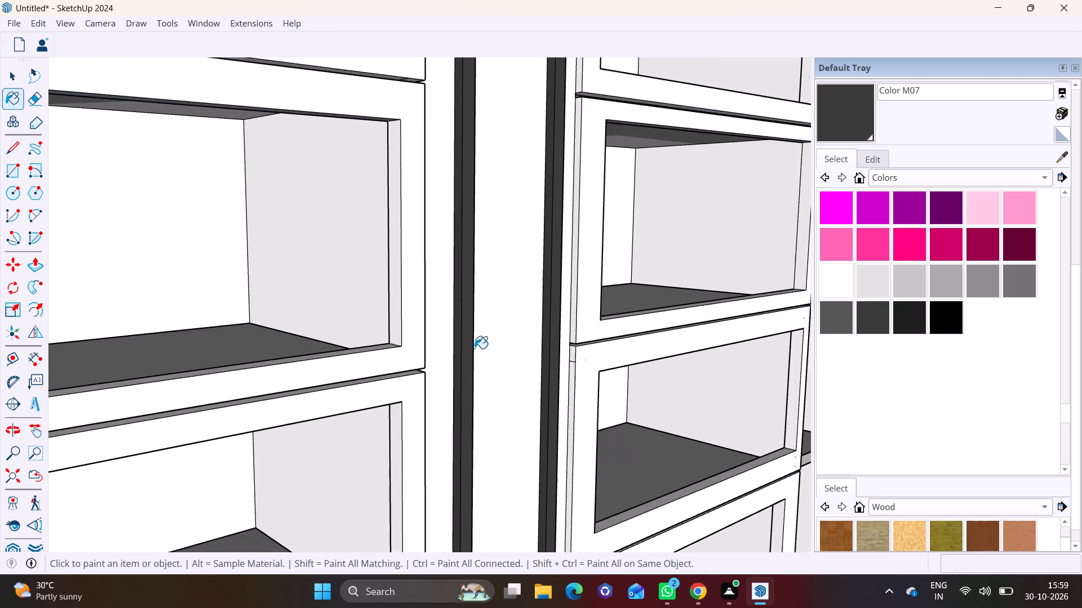
pyautogui.scroll(-4, 475, 348)
pyautogui.moveTo(494, 373); pyautogui.dragTo(434, 157, button='middle')
pyautogui.moveTo(477, 355); pyautogui.dragTo(453, 198, button='middle')
pyautogui.scroll(4, 402, 420)
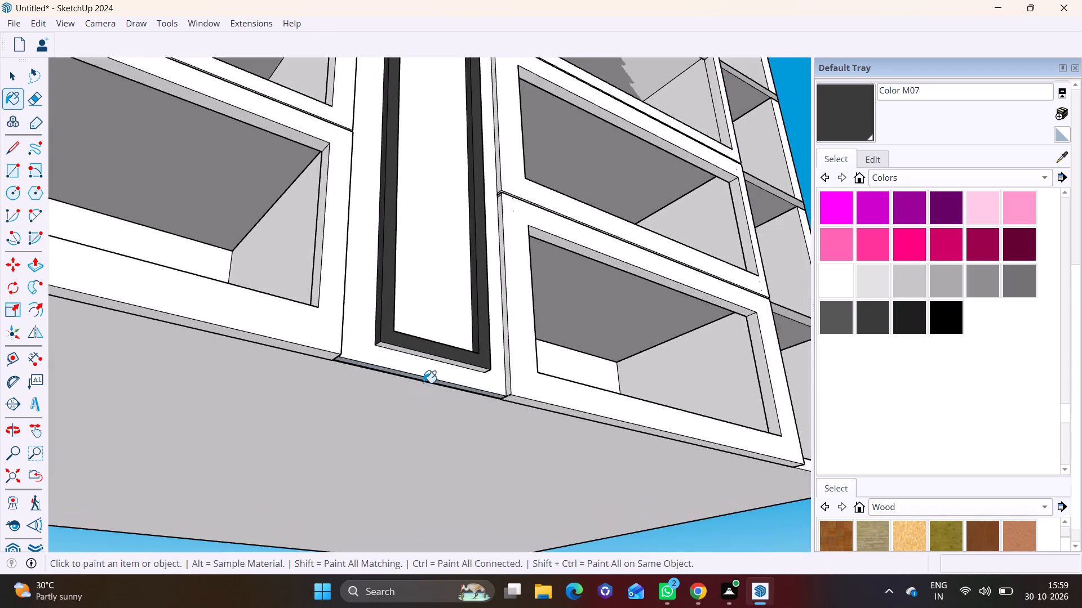
pyautogui.scroll(3, 423, 383)
pyautogui.click(425, 338)
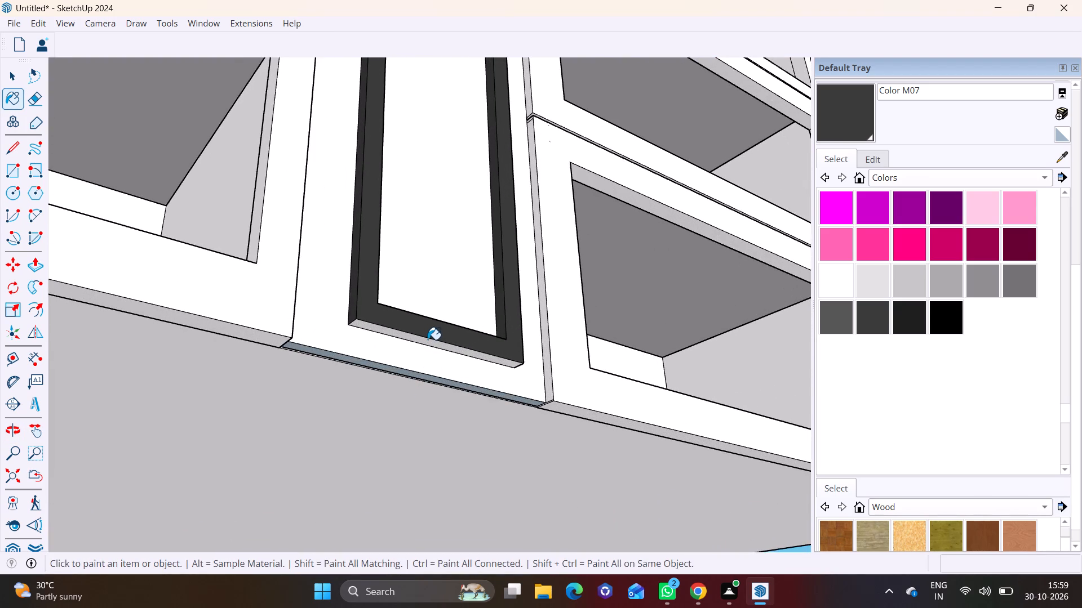
pyautogui.click(427, 341)
# Paint the blue-grey strip along the full-height panel's base and the adjoining underside of the building white with Color M00.
pyautogui.moveTo(427, 341); pyautogui.dragTo(463, 212, button='middle')
pyautogui.scroll(3, 463, 267)
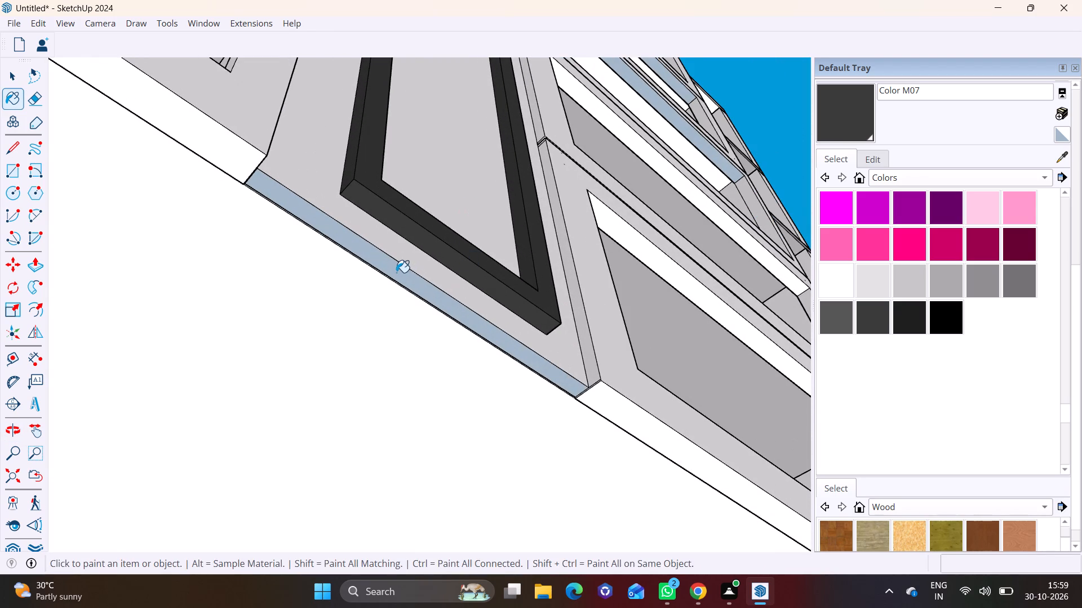
pyautogui.click(12, 173)
pyautogui.scroll(3, 282, 204)
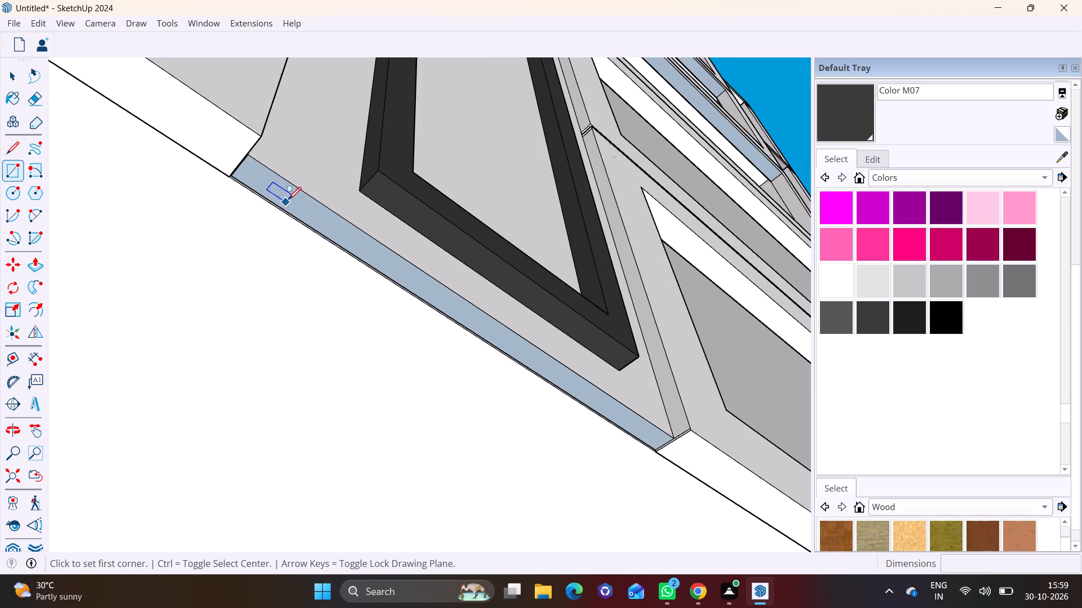
pyautogui.moveTo(291, 195); pyautogui.dragTo(156, 203, button='middle')
pyautogui.scroll(3, 240, 243)
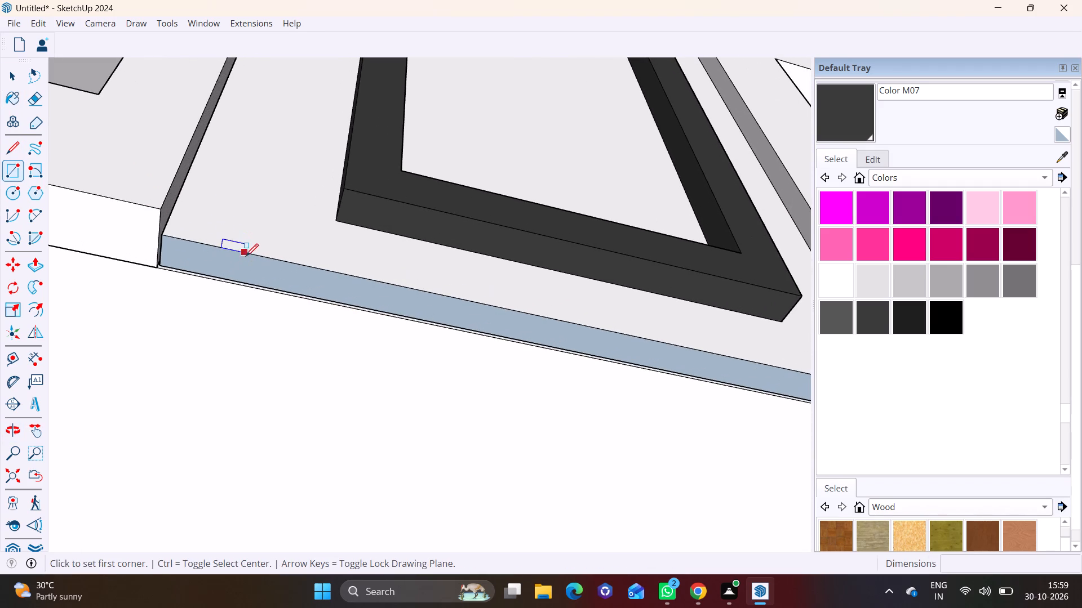
pyautogui.press('space')
pyautogui.click(829, 281)
pyautogui.click(635, 351)
pyautogui.click(329, 364)
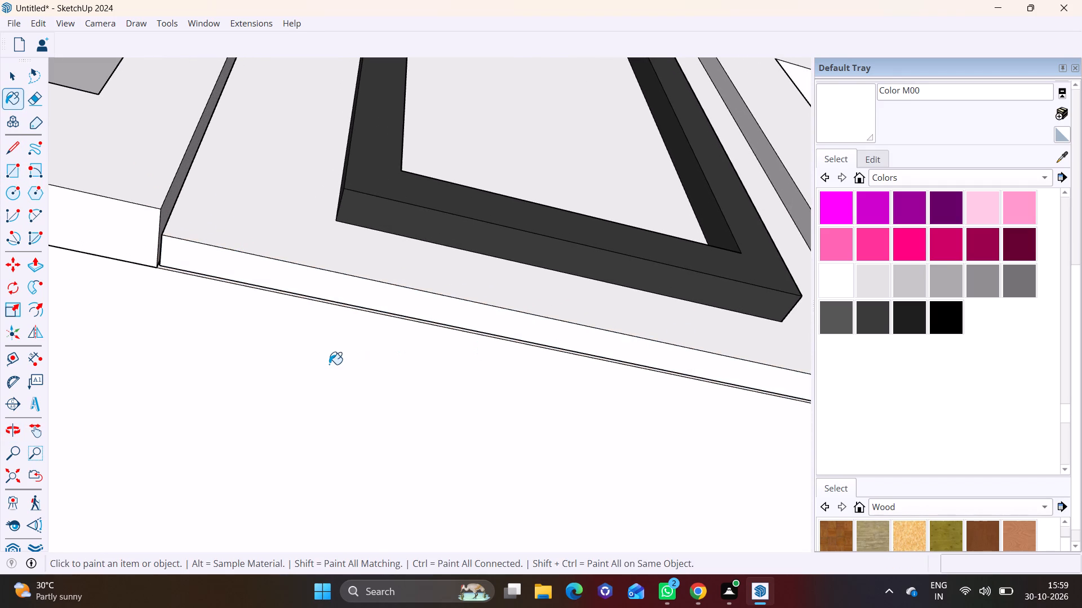
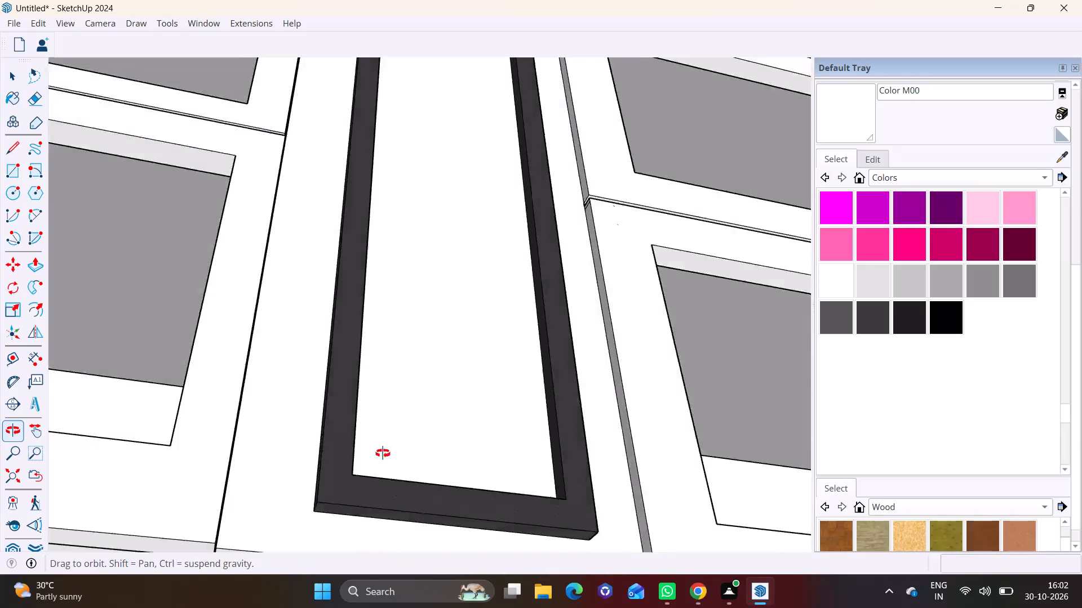
# Draw a thin full-width rectangle along the inner sill of the top-floor opening beneath the open rooftop frame, beside the dark-trimmed panel.
pyautogui.scroll(-12, 369, 324)
pyautogui.keyDown('shift'); pyautogui.moveTo(385, 308); pyautogui.dragTo(440, 430, button='middle'); pyautogui.keyUp('shift')
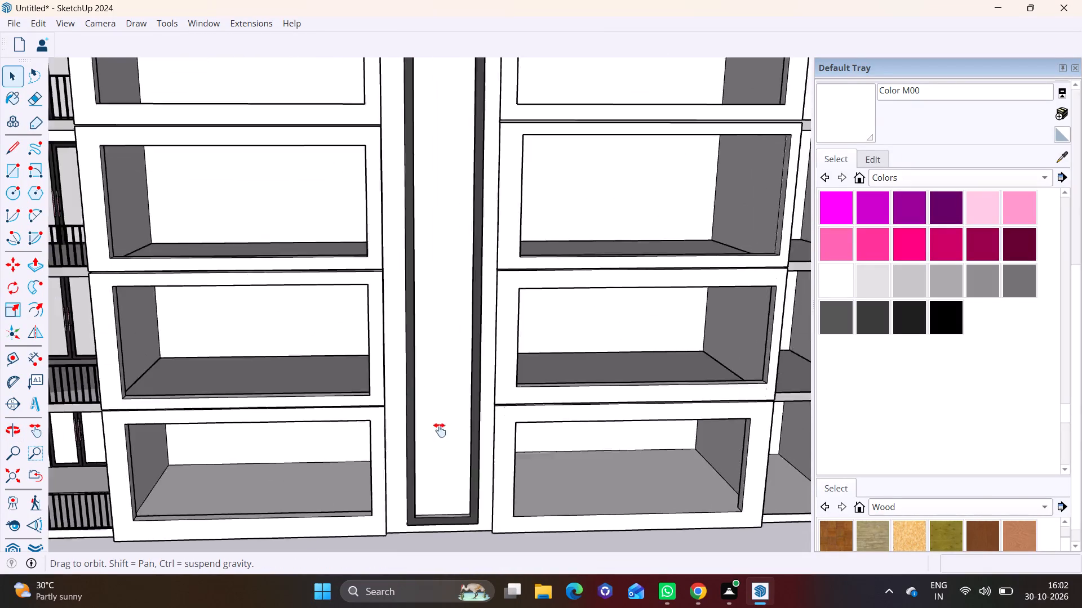
pyautogui.keyDown('shift'); pyautogui.moveTo(440, 430); pyautogui.dragTo(591, 460, button='middle'); pyautogui.keyUp('shift')
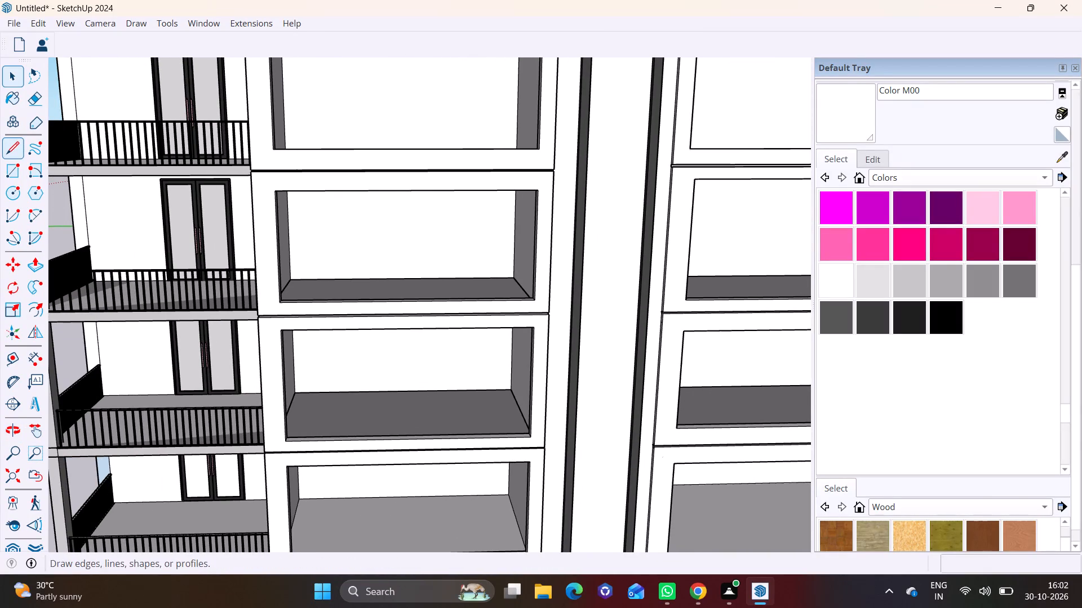
pyautogui.click(17, 169)
pyautogui.keyDown('shift'); pyautogui.moveTo(420, 153); pyautogui.dragTo(309, 402, button='middle'); pyautogui.keyUp('shift')
pyautogui.keyDown('shift'); pyautogui.moveTo(296, 251); pyautogui.dragTo(279, 373, button='middle'); pyautogui.keyUp('shift')
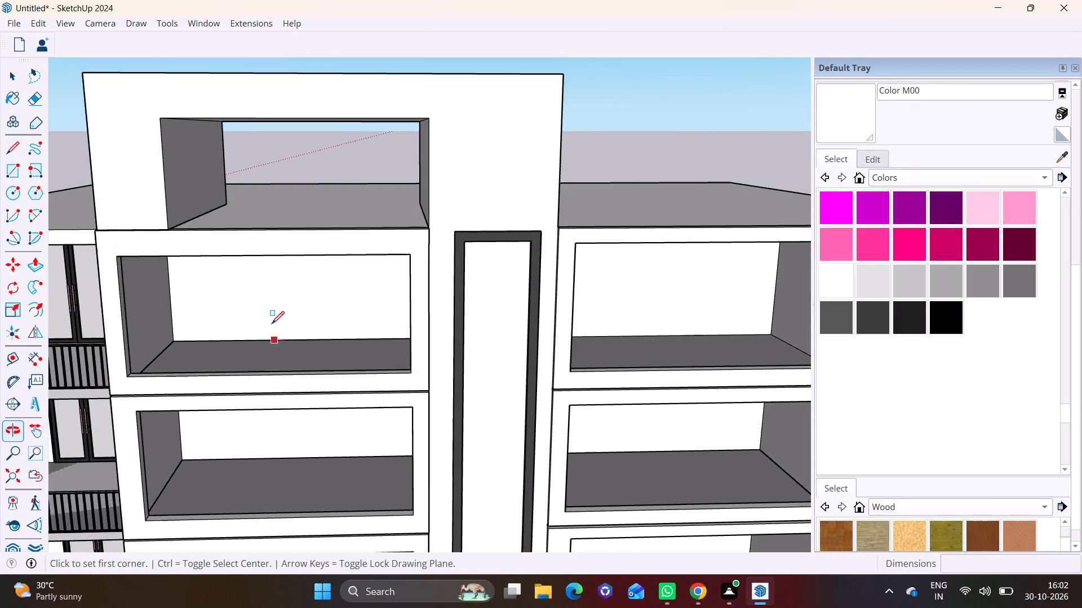
pyautogui.scroll(5, 270, 314)
pyautogui.keyDown('shift'); pyautogui.moveTo(264, 332); pyautogui.dragTo(332, 258, button='middle'); pyautogui.keyUp('shift')
pyautogui.moveTo(325, 294); pyautogui.dragTo(249, 408, button='middle')
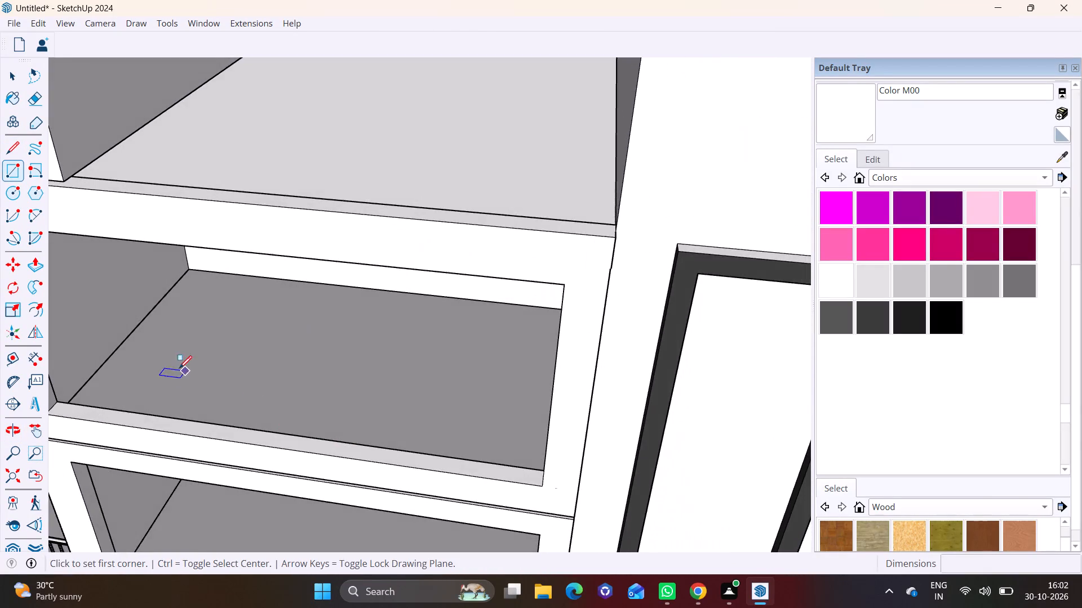
pyautogui.scroll(3, 179, 368)
pyautogui.keyDown('shift'); pyautogui.moveTo(133, 377); pyautogui.dragTo(263, 334, button='middle'); pyautogui.keyUp('shift')
pyautogui.click(155, 367)
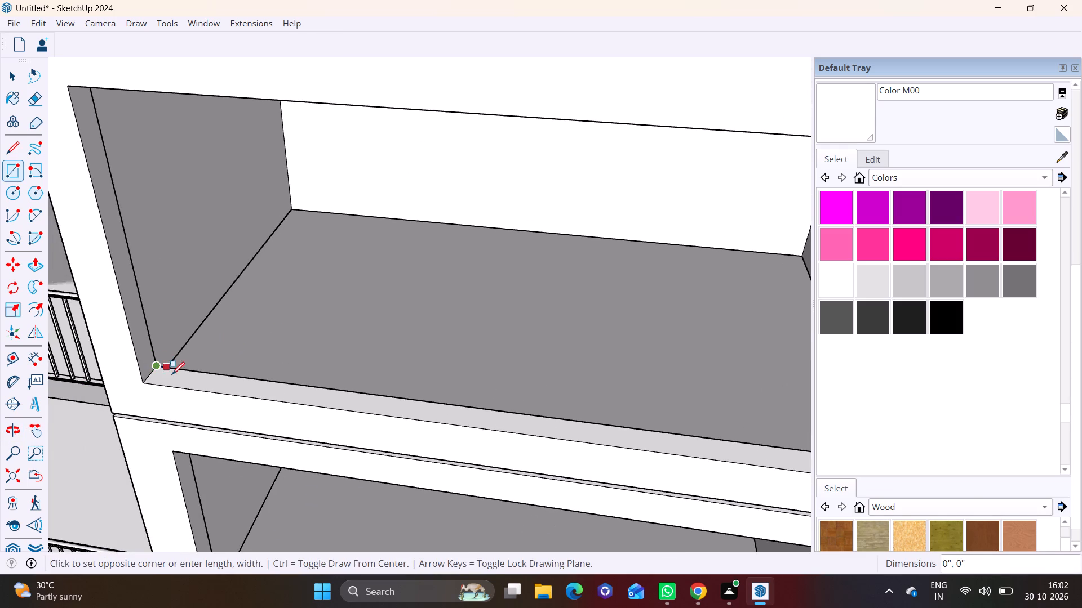
pyautogui.keyDown('shift'); pyautogui.moveTo(587, 430); pyautogui.dragTo(204, 344, button='middle'); pyautogui.keyUp('shift')
pyautogui.scroll(5, 397, 355)
pyautogui.moveTo(539, 386); pyautogui.dragTo(612, 386, button='middle')
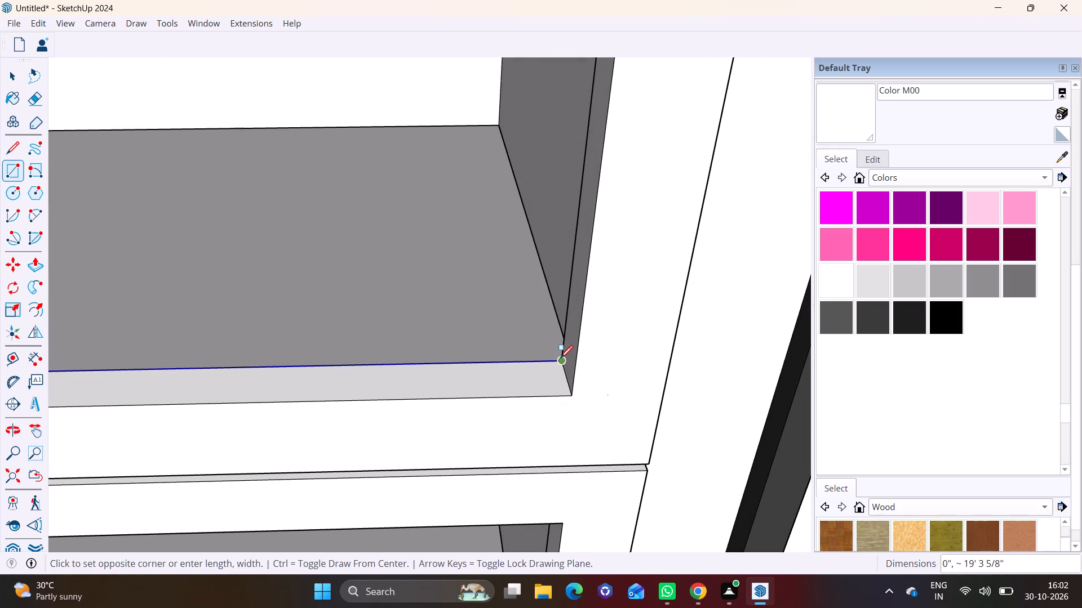
pyautogui.click(562, 374)
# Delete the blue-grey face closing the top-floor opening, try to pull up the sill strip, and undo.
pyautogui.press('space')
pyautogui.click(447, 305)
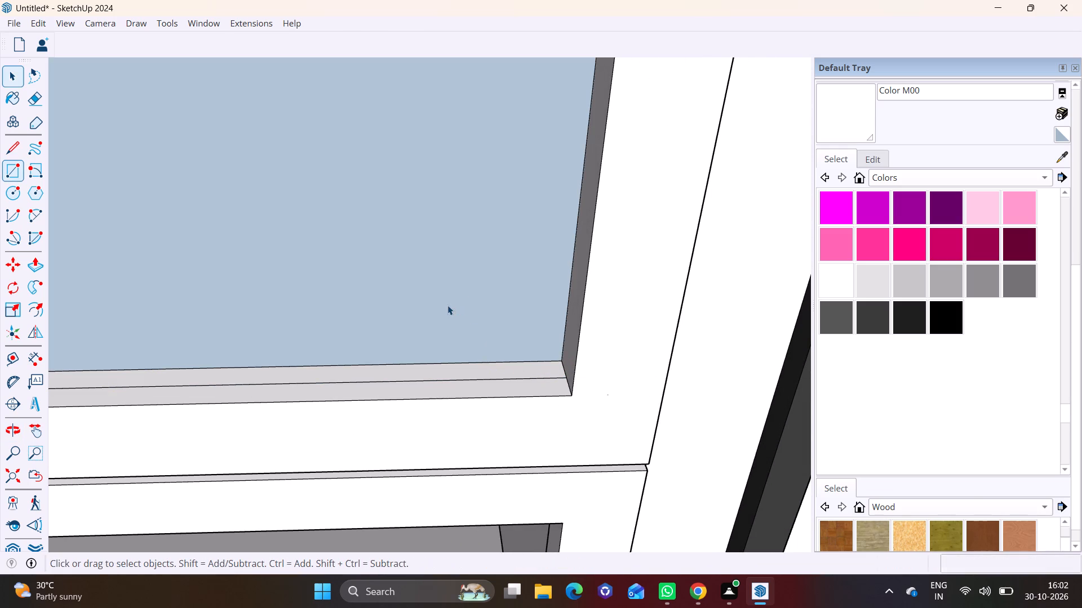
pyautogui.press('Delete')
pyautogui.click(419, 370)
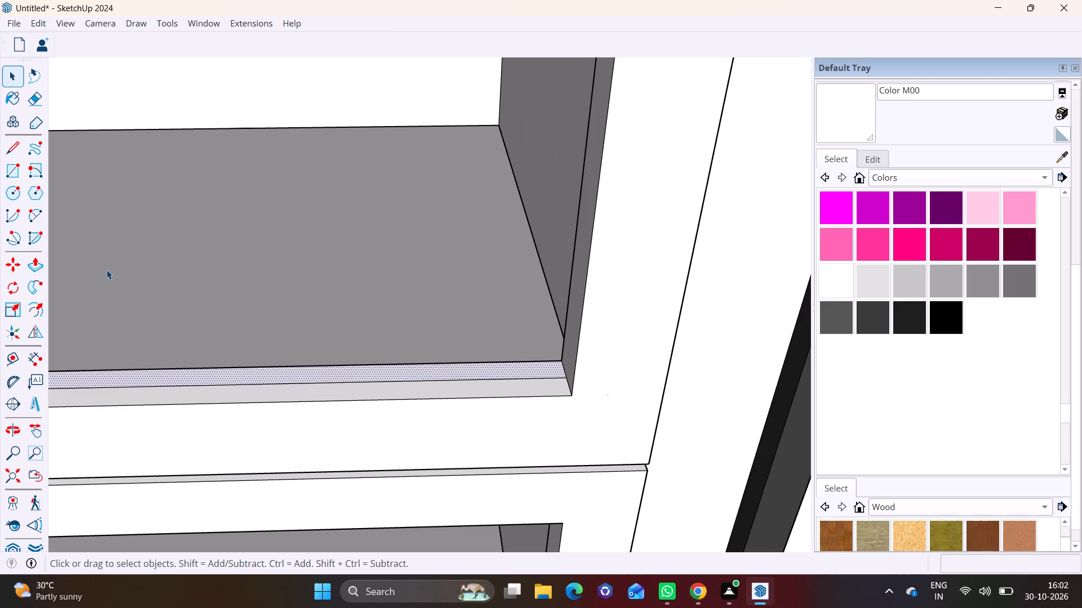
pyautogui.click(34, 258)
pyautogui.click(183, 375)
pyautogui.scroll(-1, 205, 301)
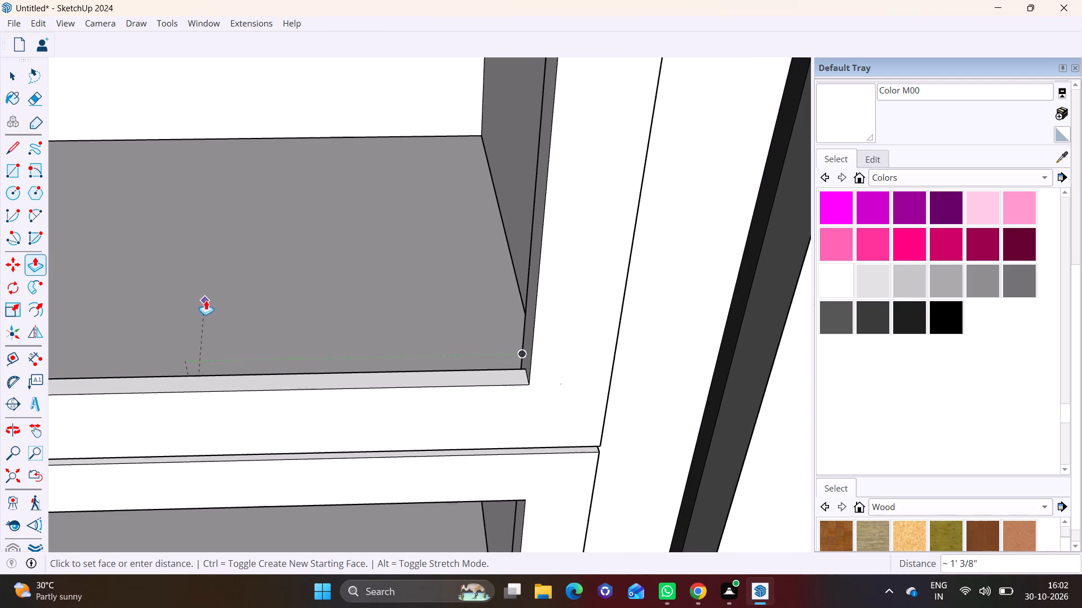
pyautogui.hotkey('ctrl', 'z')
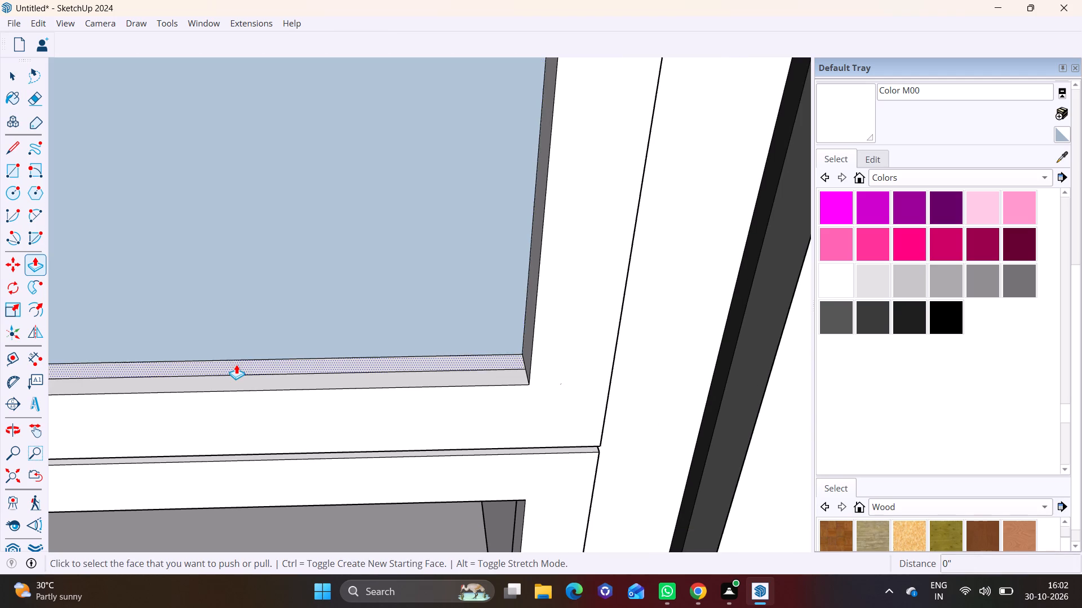
# Push/Pull the top-floor sill strip up into a low parapet and delete the blue-grey face closing the opening above it.
pyautogui.click(236, 364)
pyautogui.click(216, 226)
pyautogui.press('space')
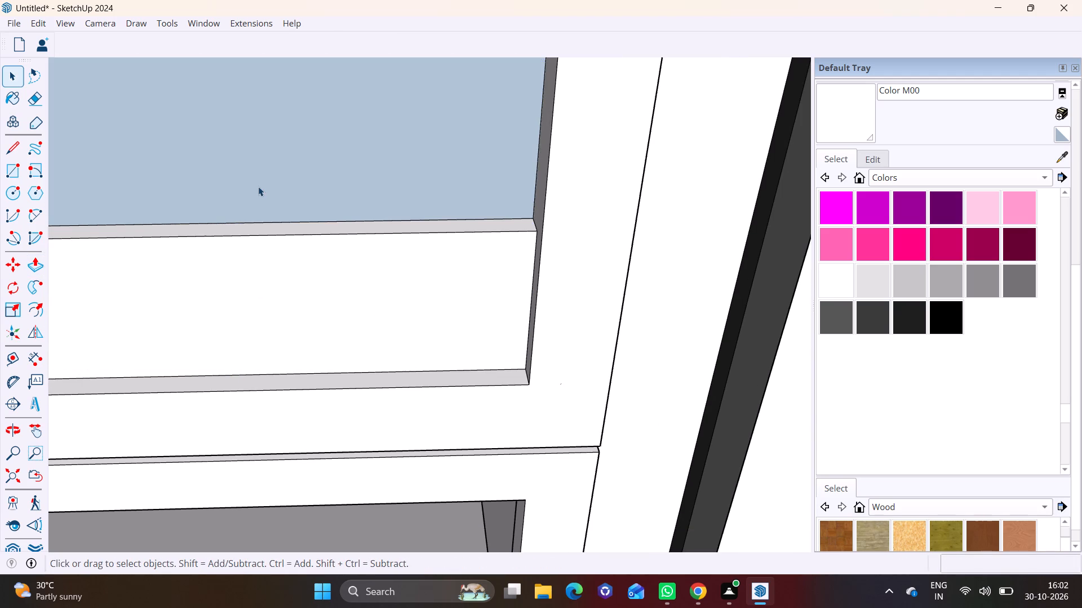
pyautogui.click(258, 186)
pyautogui.press('Delete')
# Draw a thin full-width rectangle along the inner sill of the second opening from the top, directly below the finished parapet.
pyautogui.scroll(-7, 340, 270)
pyautogui.moveTo(332, 357); pyautogui.dragTo(307, 212, button='middle')
pyautogui.scroll(-3, 326, 230)
pyautogui.keyDown('shift'); pyautogui.moveTo(343, 269); pyautogui.dragTo(480, 305, button='middle'); pyautogui.keyUp('shift')
pyautogui.keyDown('shift'); pyautogui.scroll(-1, 480, 306); pyautogui.keyUp('shift')
pyautogui.scroll(-2, 419, 347)
pyautogui.keyDown('shift'); pyautogui.moveTo(432, 353); pyautogui.dragTo(454, 248, button='middle'); pyautogui.keyUp('shift')
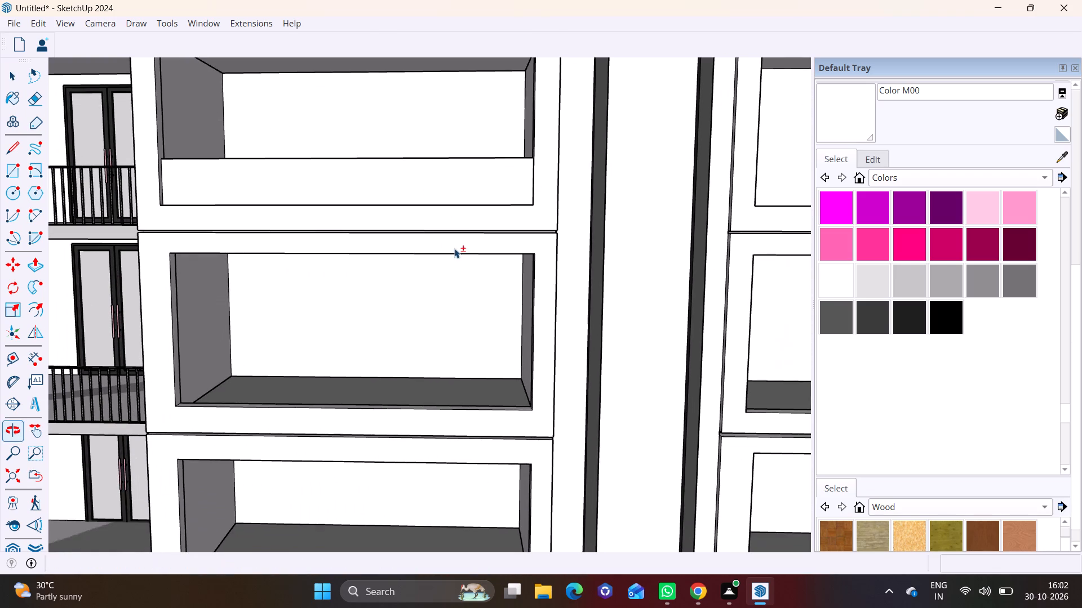
pyautogui.moveTo(393, 177); pyautogui.dragTo(366, 352, button='middle')
pyautogui.scroll(3, 327, 407)
pyautogui.moveTo(340, 433); pyautogui.dragTo(361, 375, button='middle')
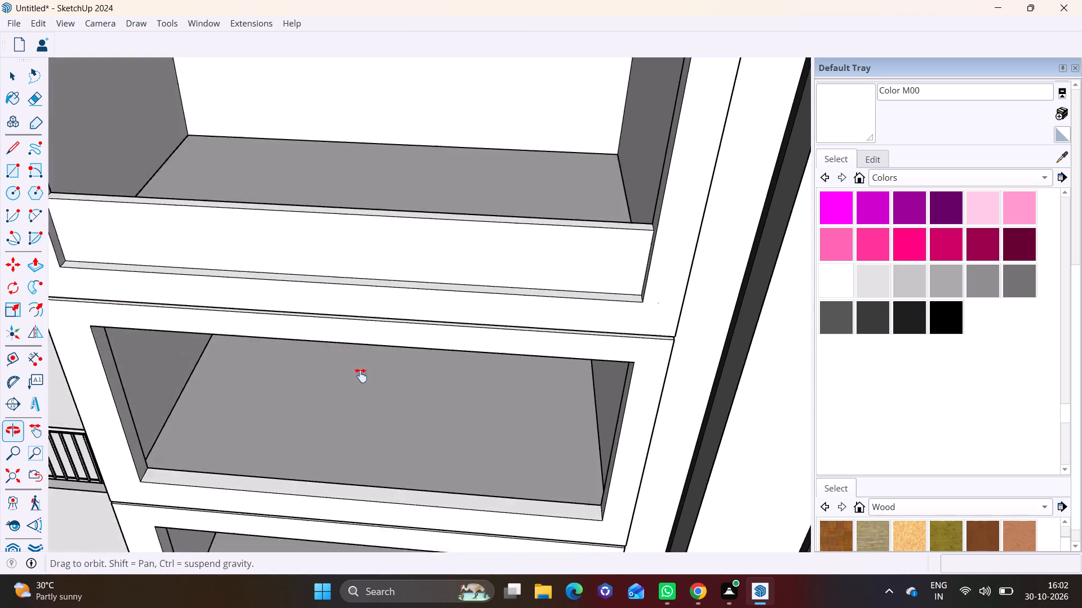
pyautogui.moveTo(361, 375); pyautogui.dragTo(363, 366, button='middle')
pyautogui.scroll(6, 124, 420)
pyautogui.click(12, 172)
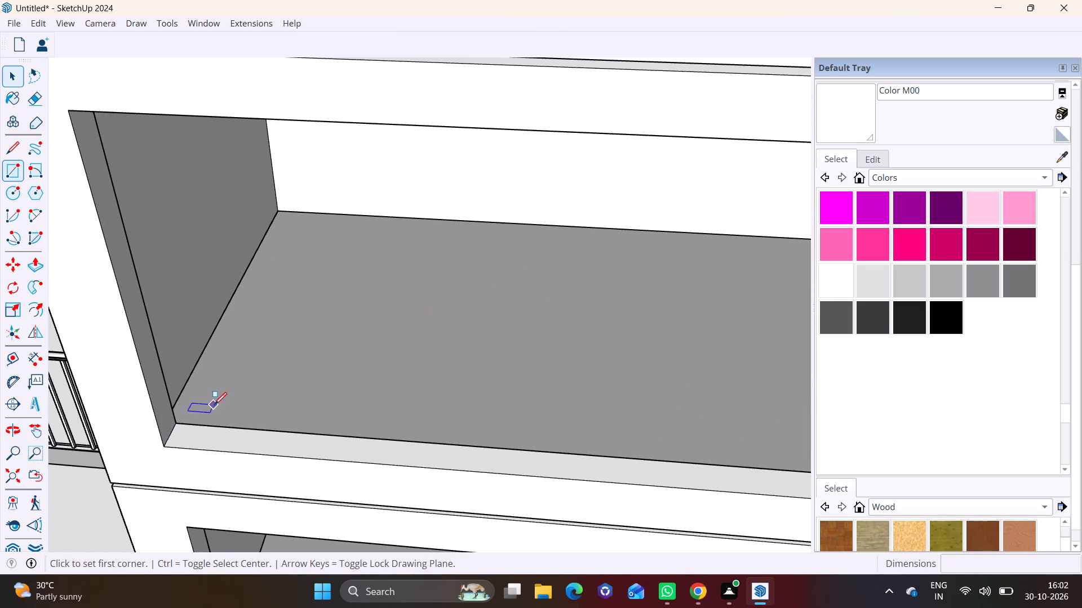
pyautogui.scroll(3, 214, 405)
pyautogui.click(163, 431)
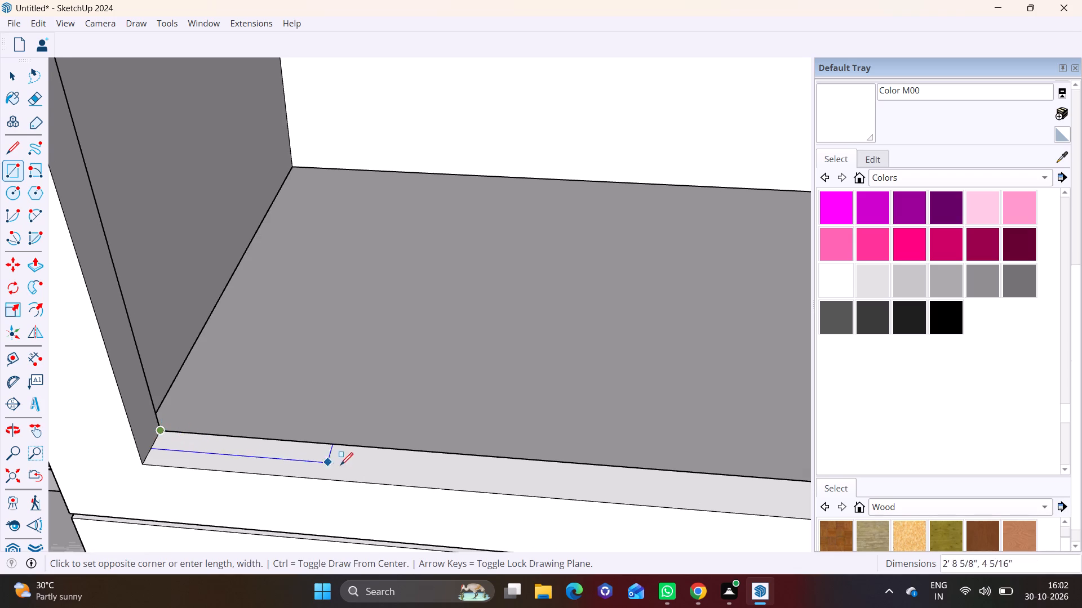
pyautogui.scroll(-5, 343, 467)
pyautogui.keyDown('shift'); pyautogui.moveTo(573, 477); pyautogui.dragTo(231, 432, button='middle'); pyautogui.keyUp('shift')
pyautogui.scroll(5, 658, 476)
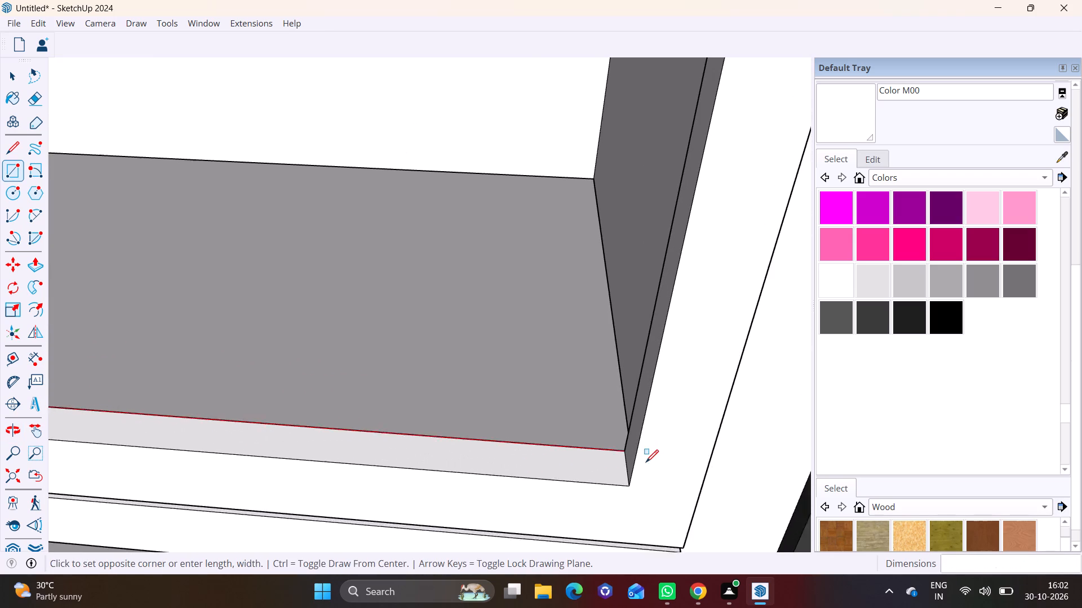
pyautogui.scroll(3, 646, 462)
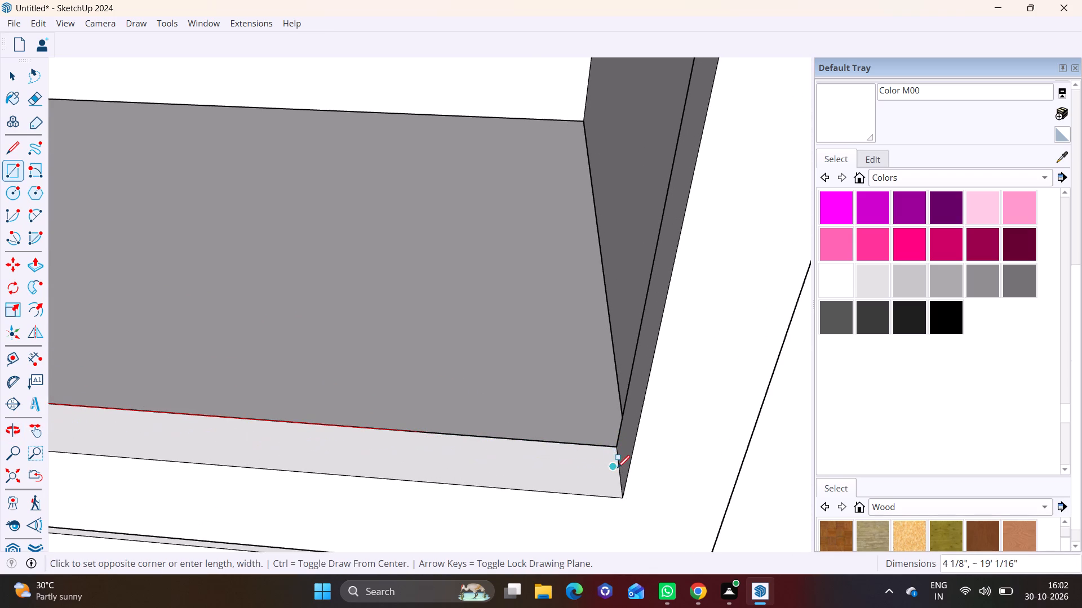
pyautogui.click(620, 467)
# Raise the second opening's sill strip to the same parapet height with Push/Pull and delete the blue-grey face closing the opening.
pyautogui.press('space')
pyautogui.click(555, 458)
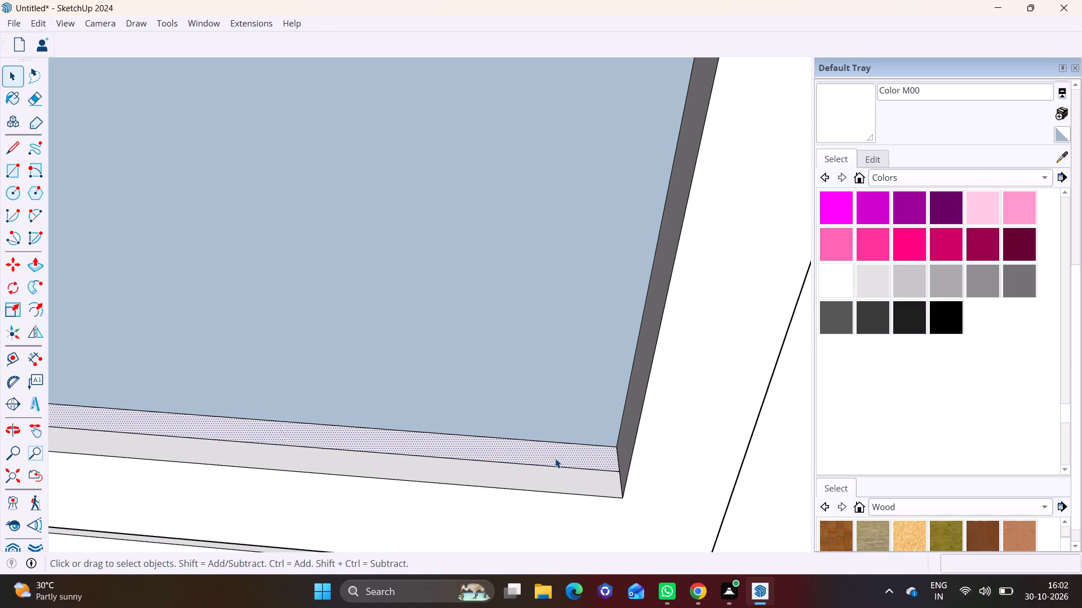
pyautogui.click(33, 269)
pyautogui.doubleClick(173, 415)
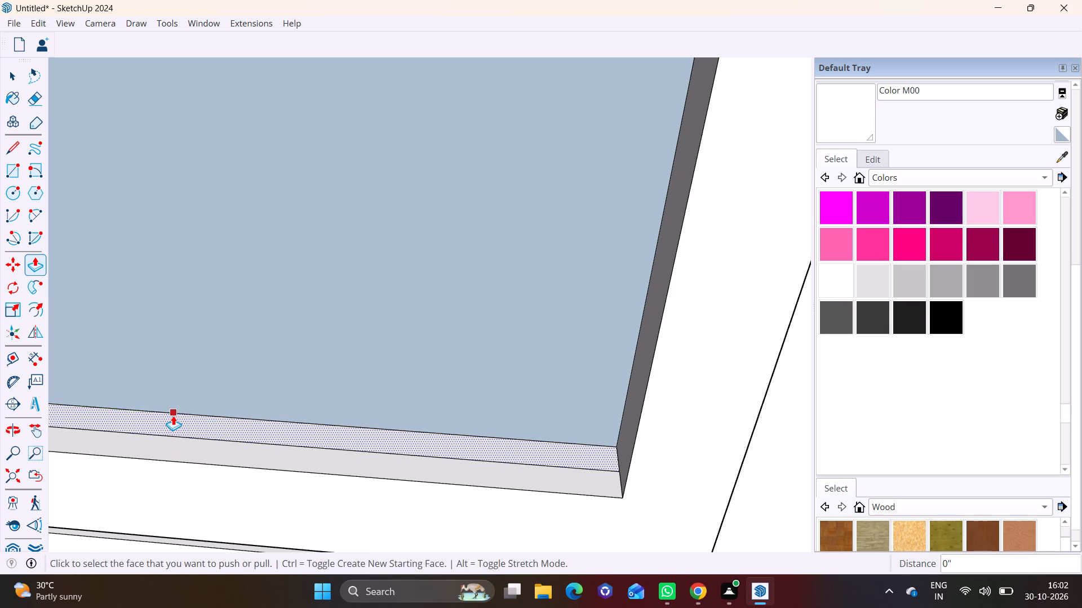
pyautogui.press('space')
pyautogui.click(437, 256)
pyautogui.press('Delete')
# Draw a thin full-width rectangle along the inner sill of the third opening from the top in the same column.
pyautogui.scroll(-2, 394, 274)
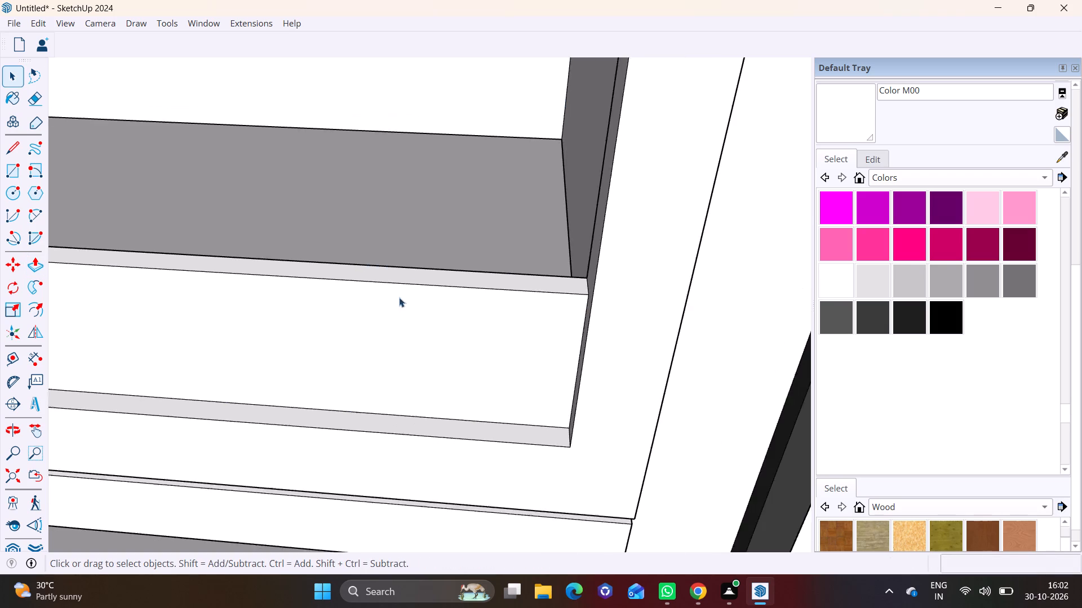
pyautogui.scroll(-10, 399, 297)
pyautogui.keyDown('ctrl'); pyautogui.moveTo(329, 381); pyautogui.dragTo(546, 329, button='middle'); pyautogui.keyUp('ctrl')
pyautogui.moveTo(360, 458); pyautogui.dragTo(330, 467, button='middle')
pyautogui.keyDown('shift'); pyautogui.moveTo(308, 457); pyautogui.dragTo(374, 325, button='middle'); pyautogui.keyUp('shift')
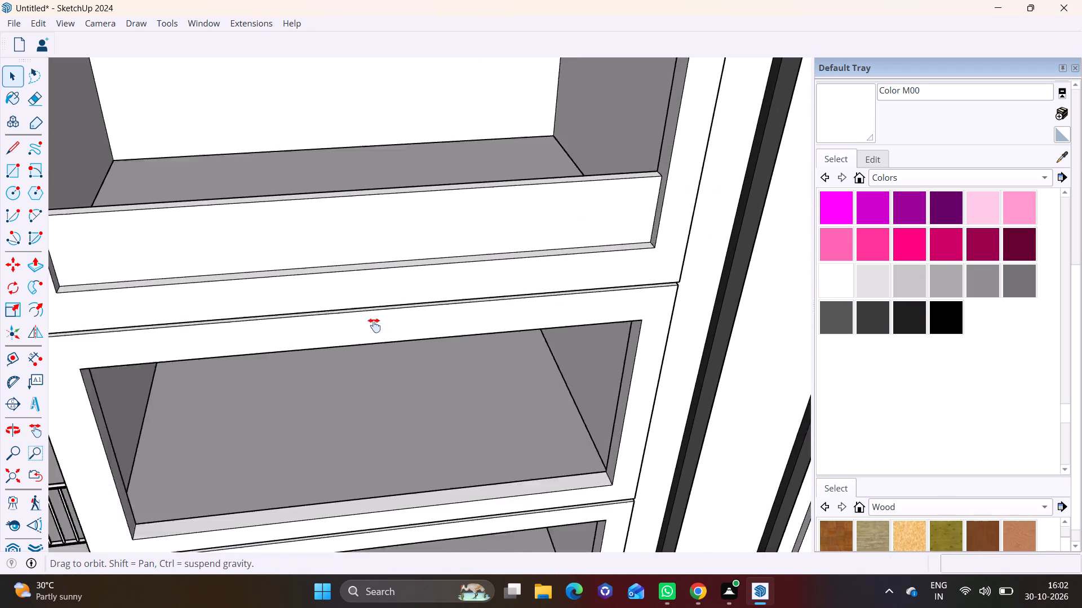
pyautogui.keyDown('shift'); pyautogui.moveTo(374, 325); pyautogui.dragTo(391, 313, button='middle'); pyautogui.keyUp('shift')
pyautogui.moveTo(407, 372); pyautogui.dragTo(343, 431, button='middle')
pyautogui.scroll(7, 186, 431)
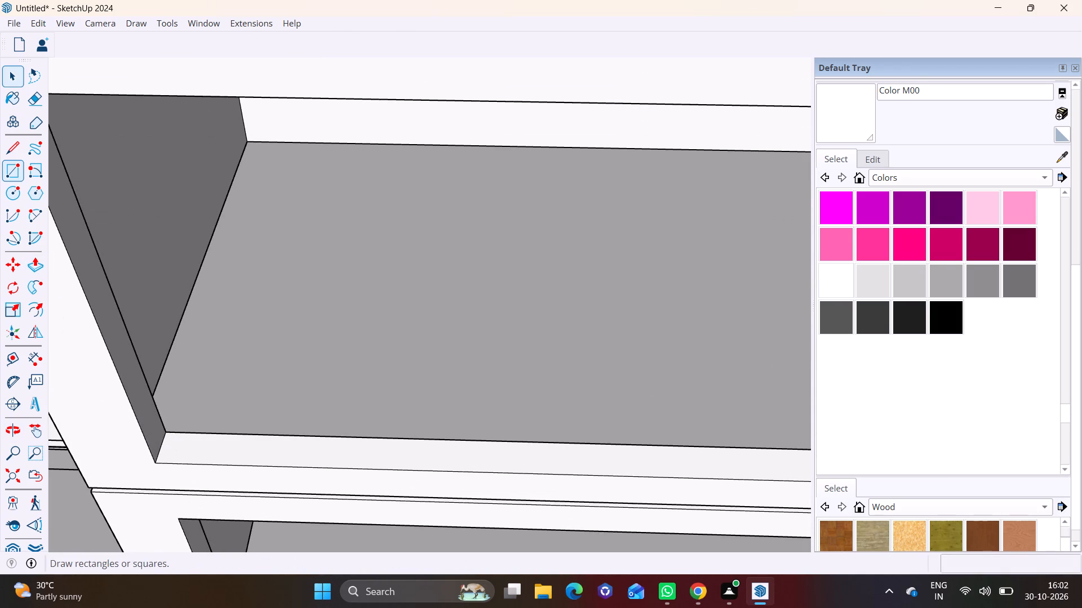
pyautogui.click(10, 177)
pyautogui.scroll(3, 139, 391)
pyautogui.click(177, 441)
pyautogui.scroll(-1, 354, 451)
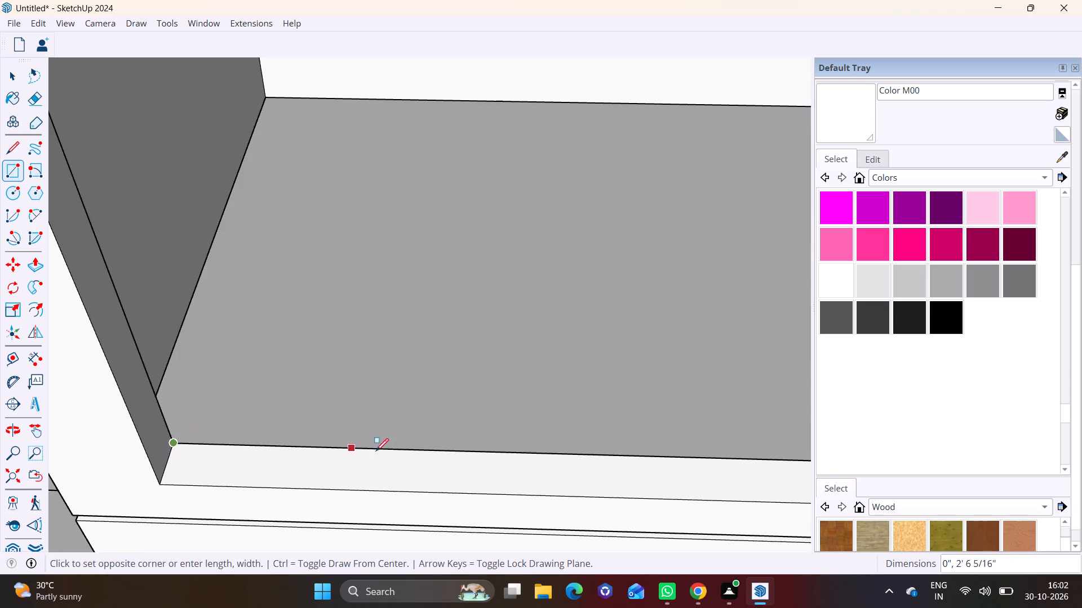
pyautogui.scroll(-5, 376, 451)
pyautogui.keyDown('shift'); pyautogui.moveTo(636, 479); pyautogui.dragTo(150, 478, button='middle'); pyautogui.keyUp('shift')
pyautogui.scroll(7, 316, 463)
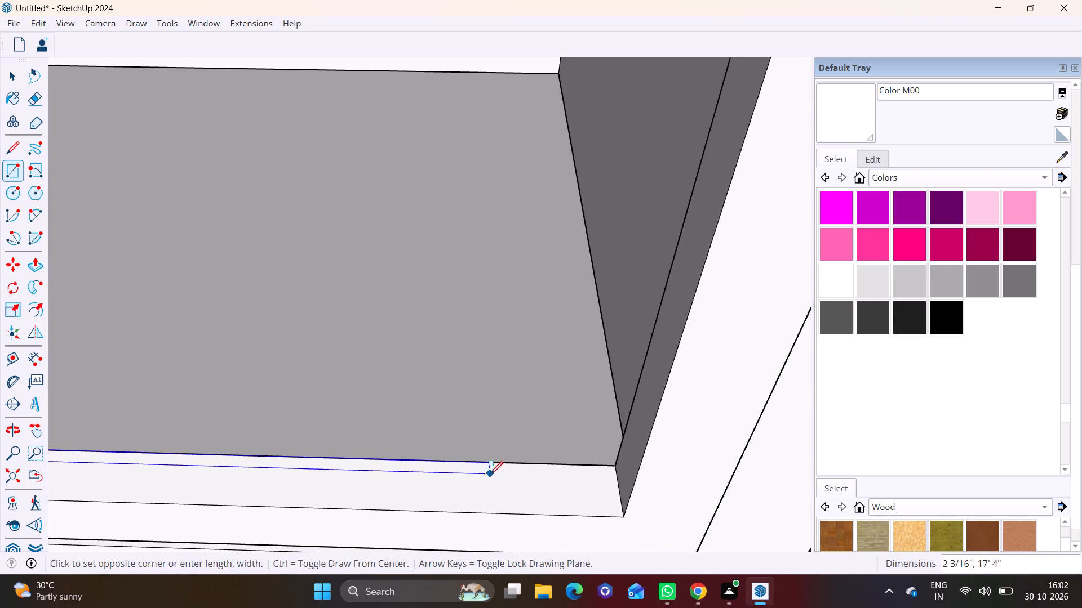
pyautogui.scroll(2, 490, 474)
pyautogui.click(648, 496)
# Raise the third opening's sill strip to the same parapet height with Push/Pull and delete the blue-grey face closing the opening.
pyautogui.press('space')
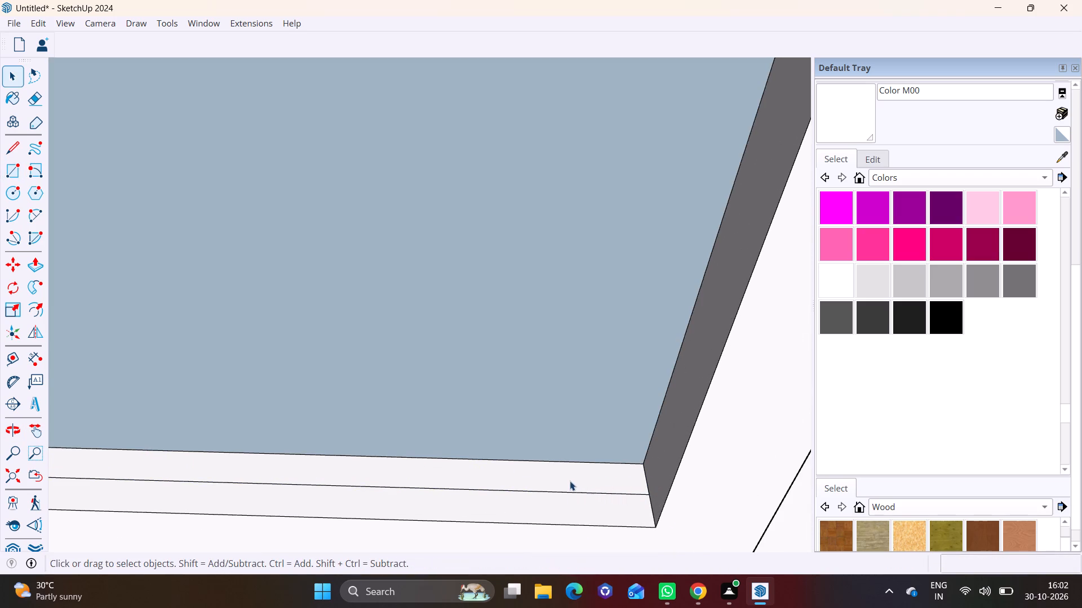
pyautogui.click(570, 481)
pyautogui.click(33, 258)
pyautogui.doubleClick(103, 465)
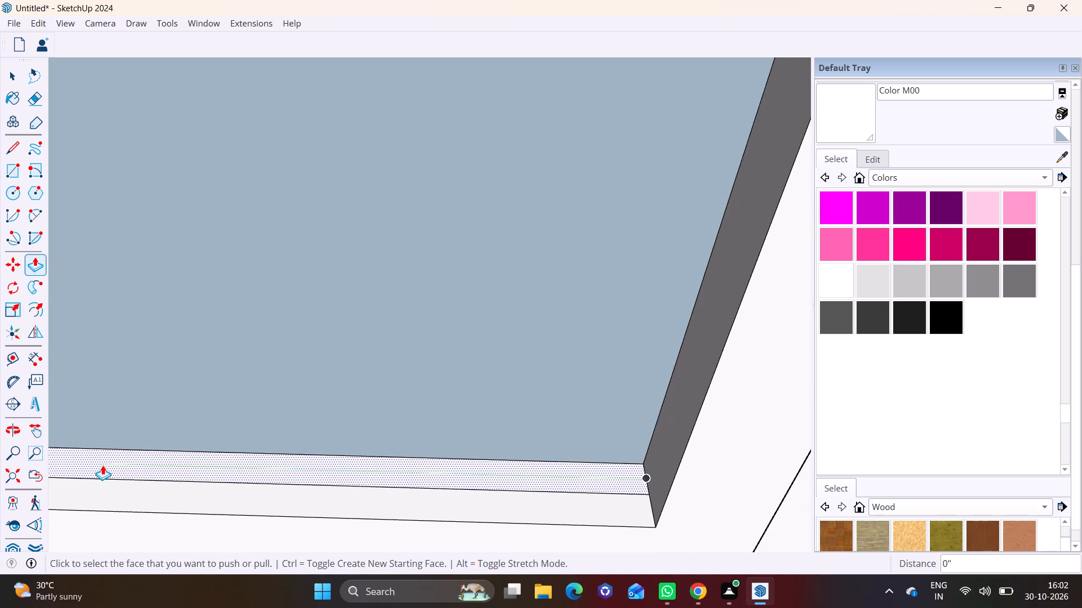
pyautogui.press('space')
pyautogui.click(223, 264)
pyautogui.press('Delete')
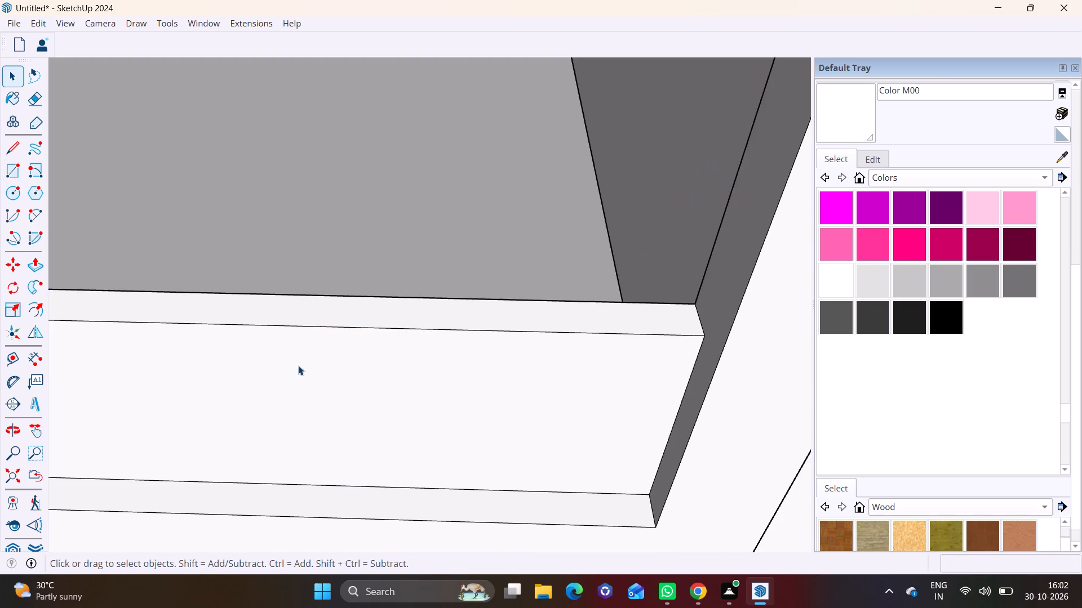
# Draw a full-width rectangle about 5 in deep along the inner sill of the fourth opening from the top in the same column.
pyautogui.scroll(-11, 308, 378)
pyautogui.keyDown('shift'); pyautogui.moveTo(297, 448); pyautogui.dragTo(555, 280, button='middle'); pyautogui.keyUp('shift')
pyautogui.keyDown('shift'); pyautogui.scroll(-1, 556, 280); pyautogui.keyUp('shift')
pyautogui.keyDown('shift'); pyautogui.moveTo(211, 404); pyautogui.dragTo(212, 363, button='middle'); pyautogui.keyUp('shift')
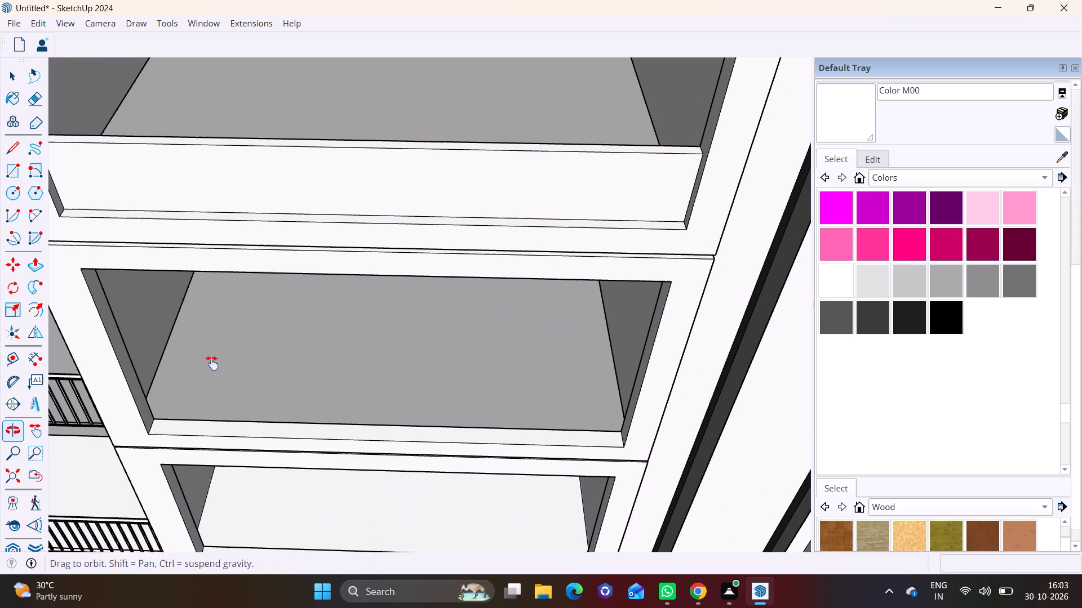
pyautogui.keyDown('shift'); pyautogui.moveTo(212, 363); pyautogui.dragTo(212, 360, button='middle'); pyautogui.keyUp('shift')
pyautogui.click(11, 170)
pyautogui.scroll(11, 126, 397)
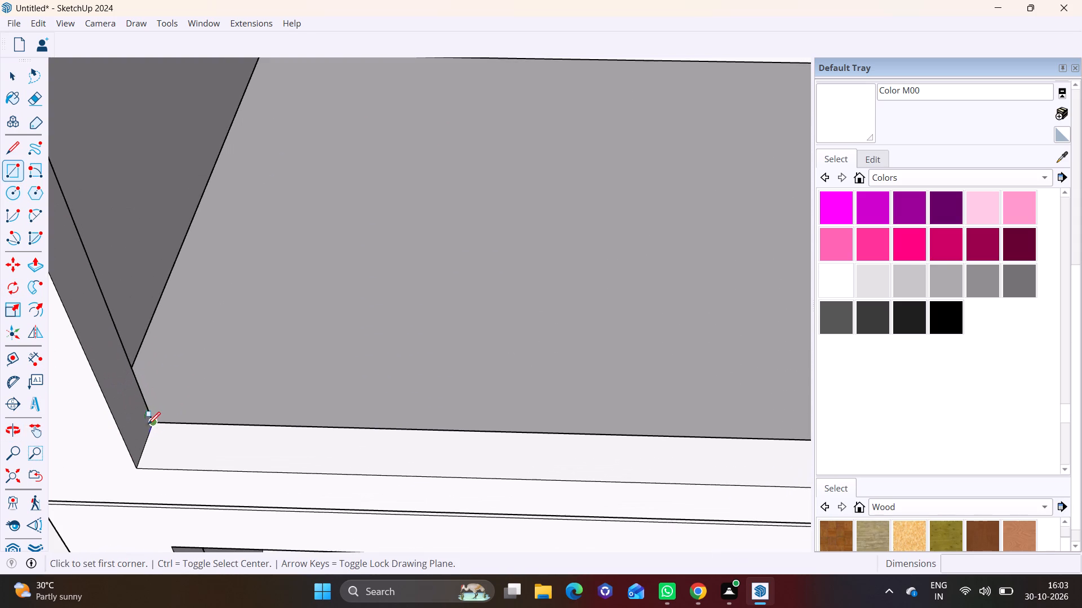
pyautogui.click(153, 422)
pyautogui.scroll(-5, 309, 455)
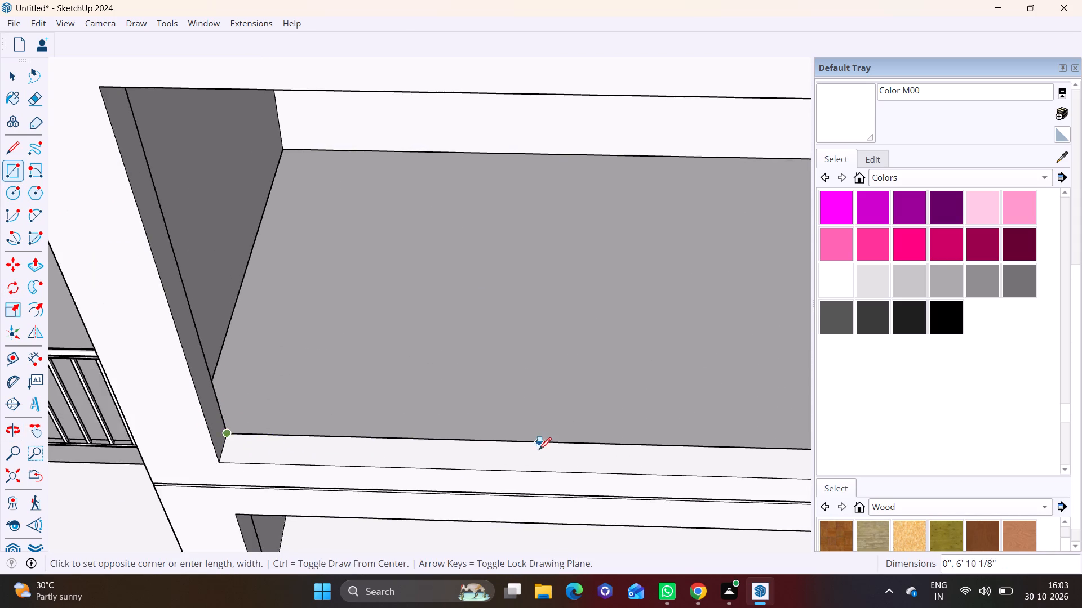
pyautogui.keyDown('shift'); pyautogui.moveTo(539, 450); pyautogui.dragTo(156, 460, button='middle'); pyautogui.keyUp('shift')
pyautogui.scroll(8, 646, 486)
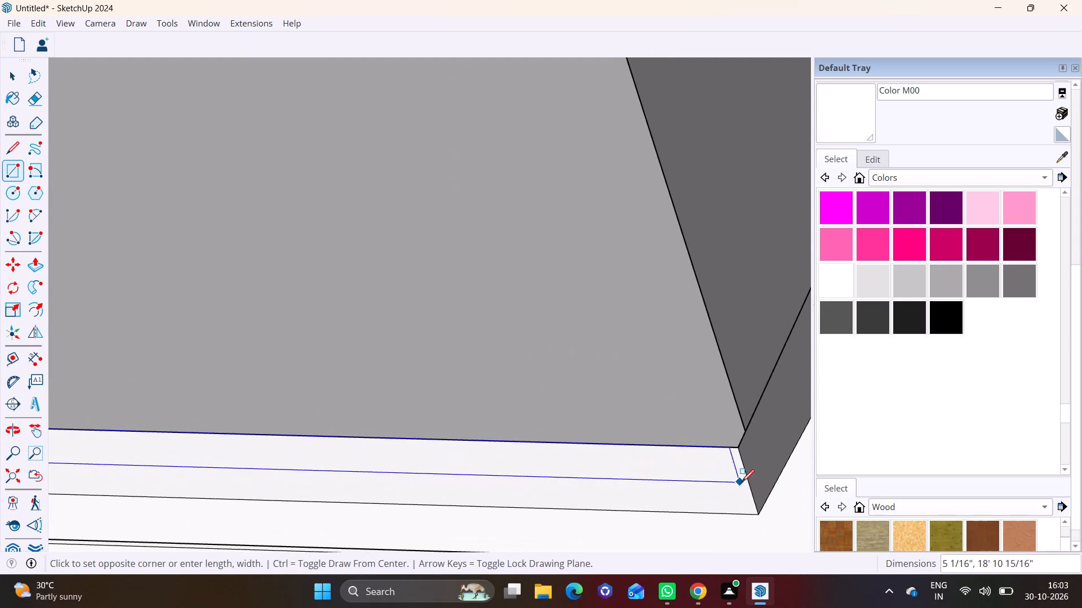
pyautogui.click(749, 481)
# Raise the fourth opening's sill strip to the same parapet height with Push/Pull and delete the blue-grey face closing the opening.
pyautogui.press('space')
pyautogui.click(673, 466)
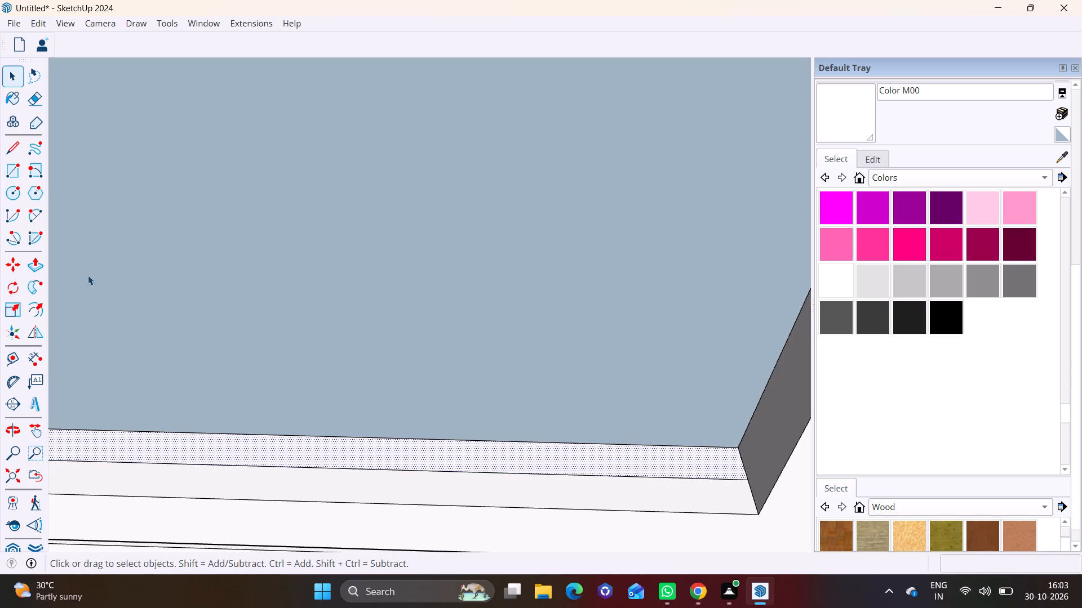
pyautogui.click(32, 263)
pyautogui.doubleClick(98, 437)
pyautogui.press('space')
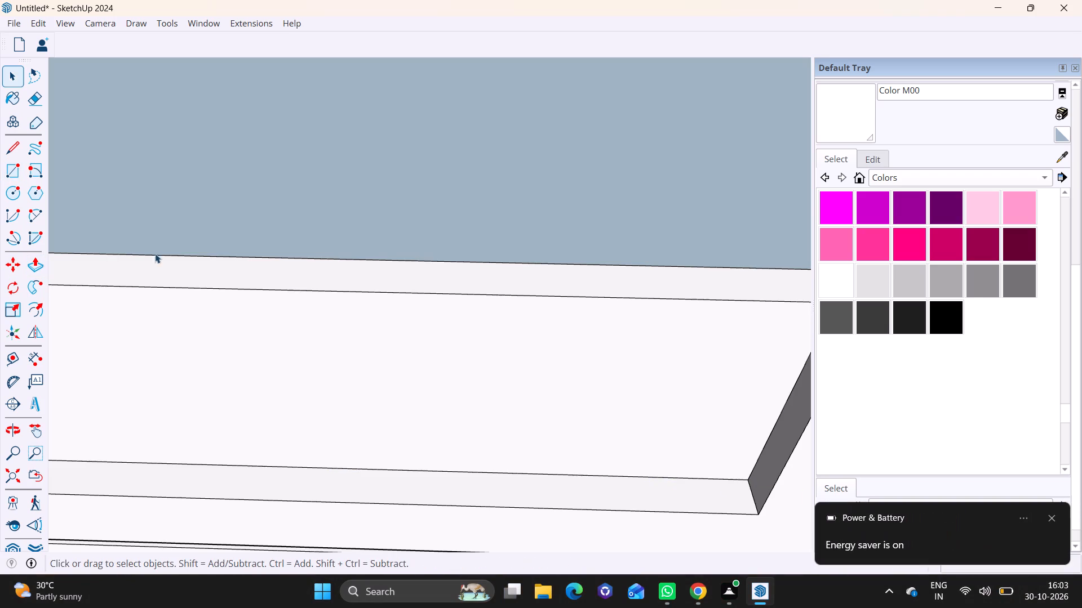
pyautogui.click(192, 224)
pyautogui.press('Delete')
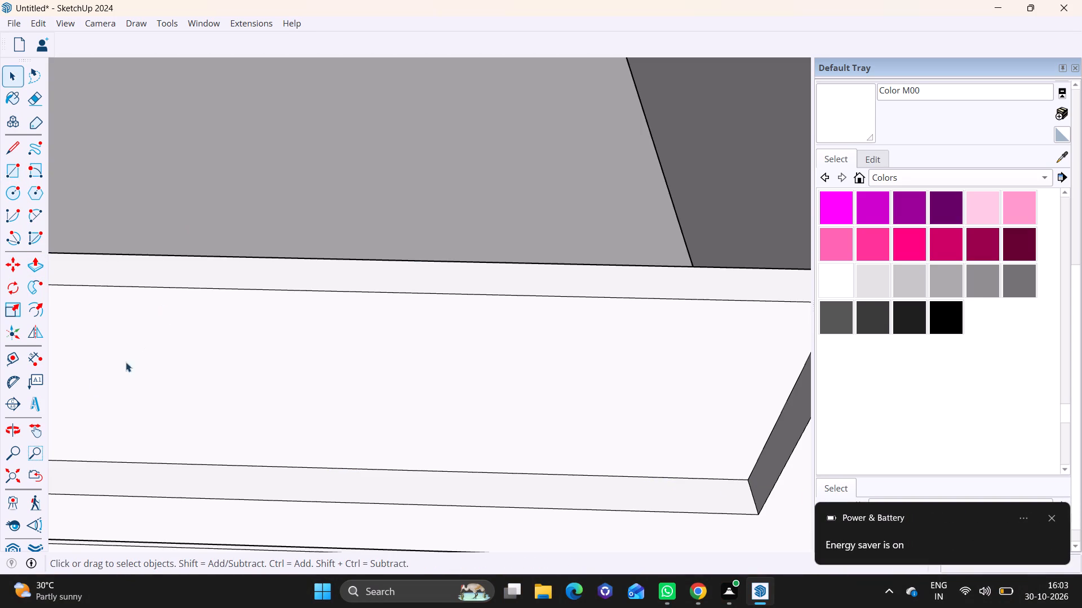
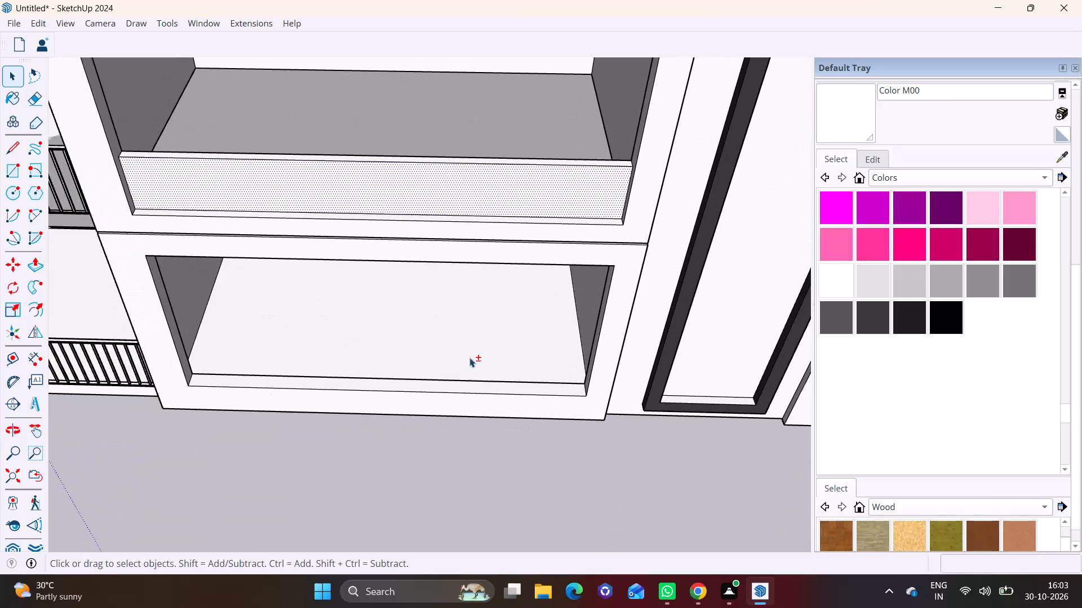
# Draw a thin full-width rectangle along the inner sill of the bottom opening in the same column.
pyautogui.scroll(10, 265, 388)
pyautogui.click(14, 167)
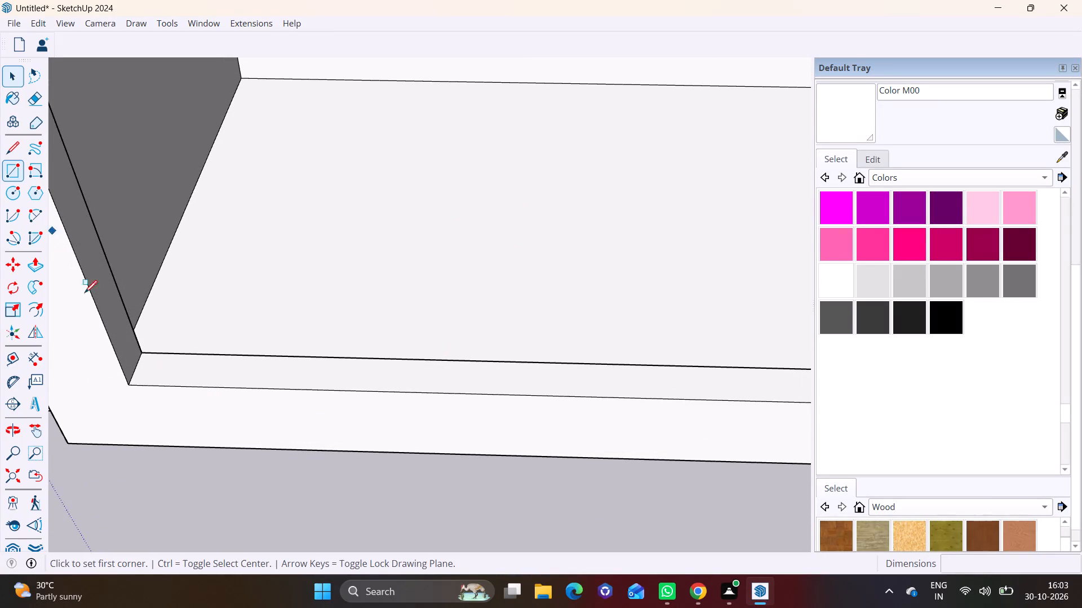
pyautogui.scroll(2, 144, 353)
pyautogui.click(145, 353)
pyautogui.scroll(-6, 377, 383)
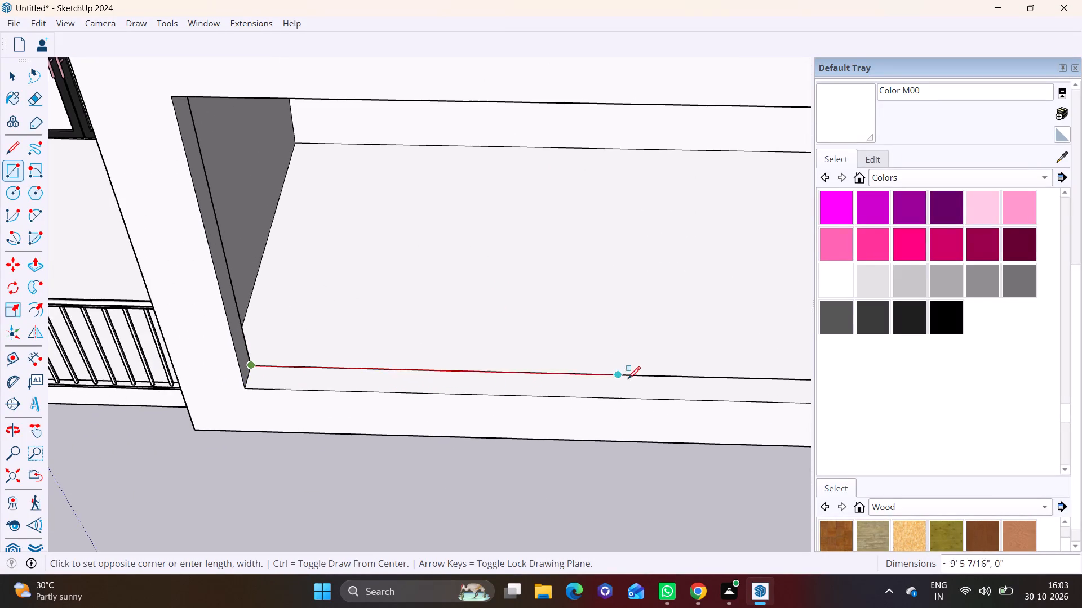
pyautogui.keyDown('shift'); pyautogui.moveTo(471, 375); pyautogui.dragTo(191, 348, button='middle'); pyautogui.keyUp('shift')
pyautogui.scroll(6, 690, 342)
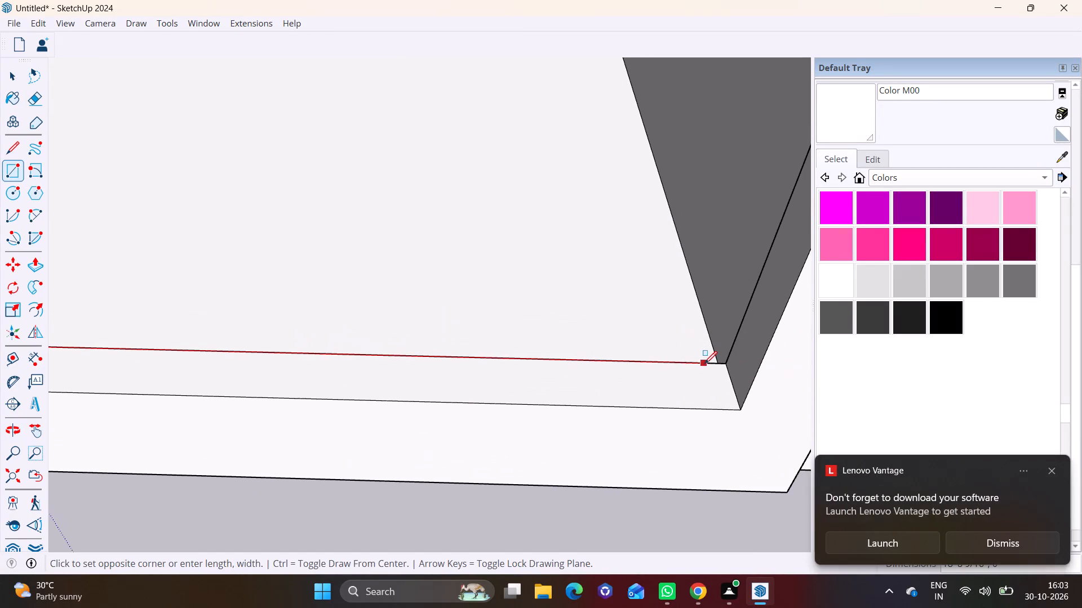
pyautogui.click(731, 381)
# Raise the bottom opening's sill strip to the same parapet height with Push/Pull and delete the blue-grey face closing the opening.
pyautogui.press('space')
pyautogui.click(646, 374)
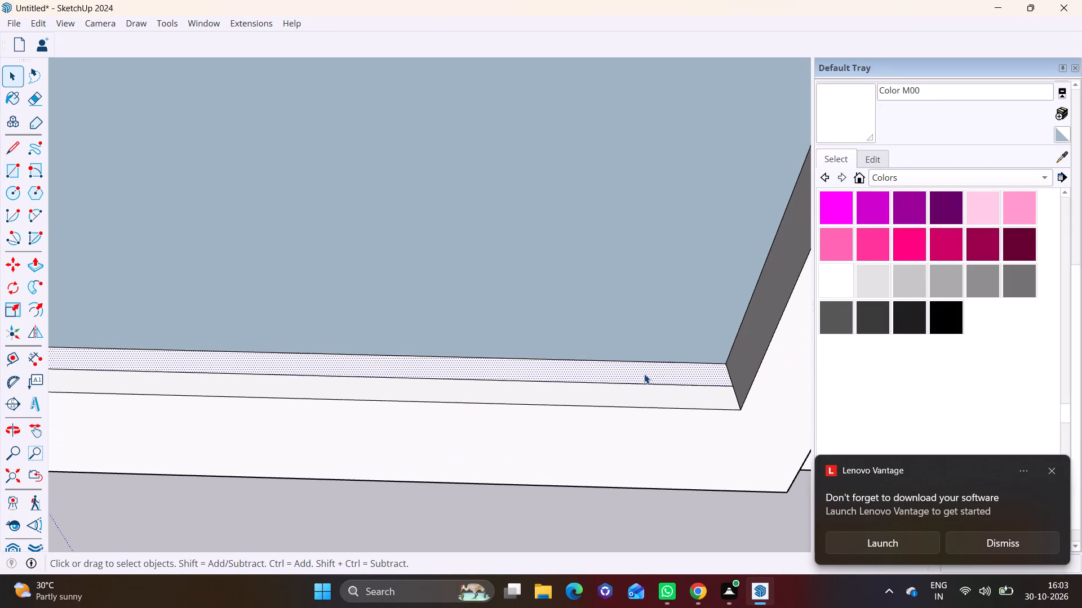
pyautogui.click(40, 265)
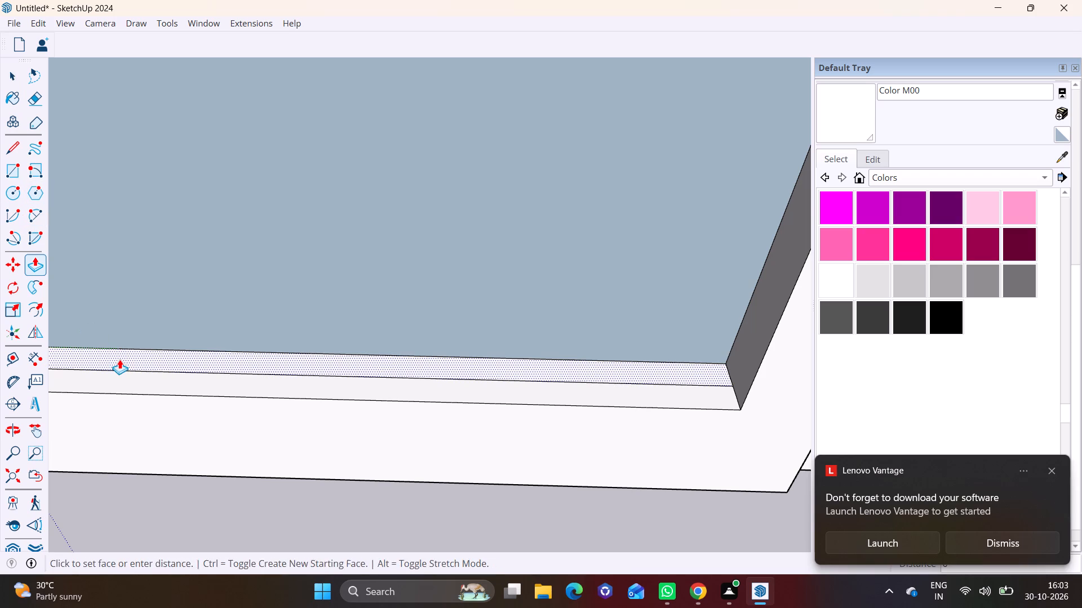
pyautogui.doubleClick(119, 359)
pyautogui.press('space')
pyautogui.click(298, 183)
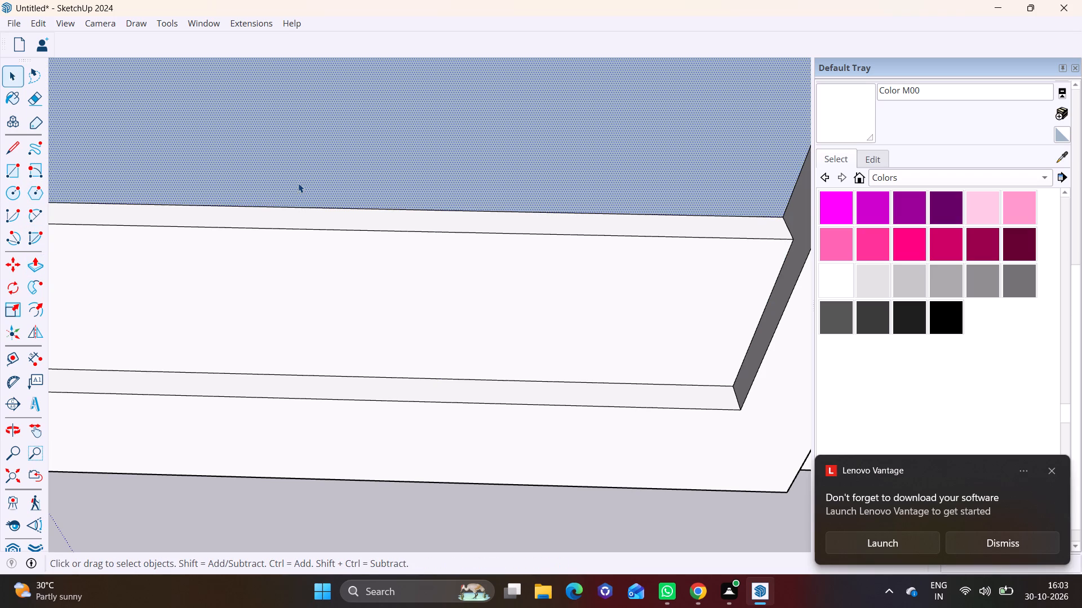
pyautogui.press('Delete')
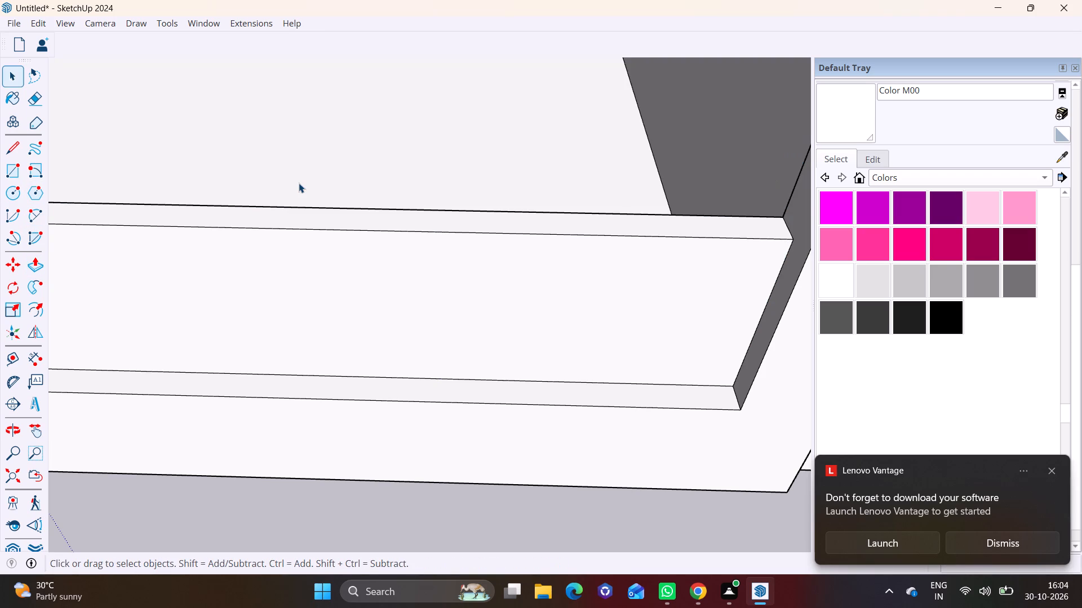
pyautogui.scroll(-2, 299, 183)
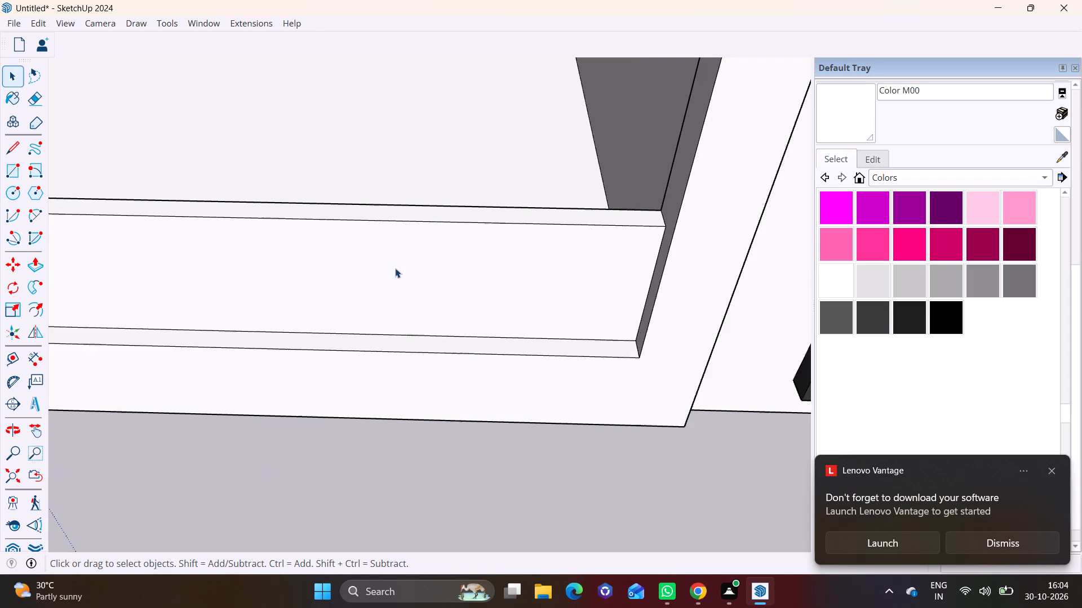
pyautogui.scroll(-7, 395, 268)
pyautogui.press('space')
pyautogui.click(394, 415)
# Draw a thin full-width rectangle along the inner sill of the bottom framed opening in the column across the dark-trimmed panel.
pyautogui.moveTo(398, 394); pyautogui.dragTo(401, 259, button='middle')
pyautogui.scroll(-11, 418, 266)
pyautogui.scroll(-3, 477, 275)
pyautogui.keyDown('shift'); pyautogui.moveTo(478, 275); pyautogui.dragTo(216, 375, button='middle'); pyautogui.keyUp('shift')
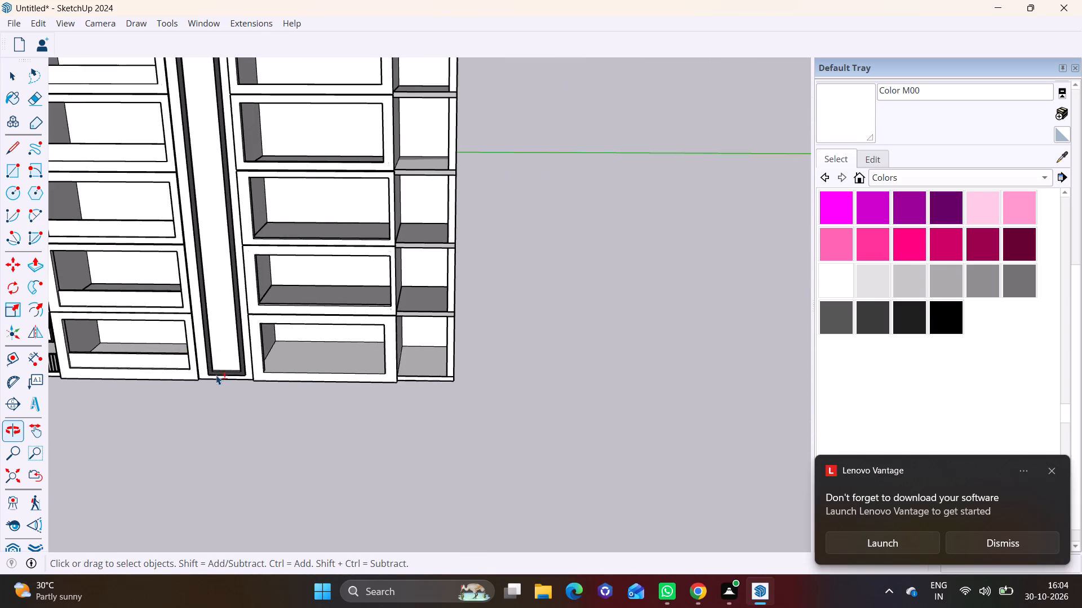
pyautogui.keyDown('shift'); pyautogui.moveTo(216, 375); pyautogui.dragTo(210, 354, button='middle'); pyautogui.keyUp('shift')
pyautogui.scroll(9, 303, 445)
pyautogui.moveTo(343, 366); pyautogui.dragTo(321, 466, button='middle')
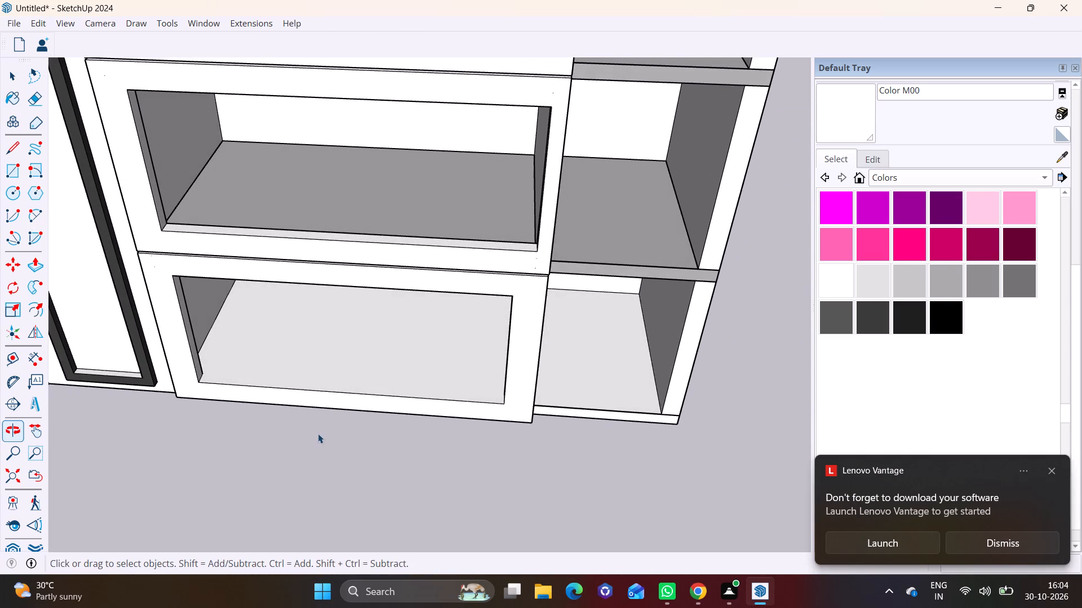
pyautogui.scroll(8, 307, 394)
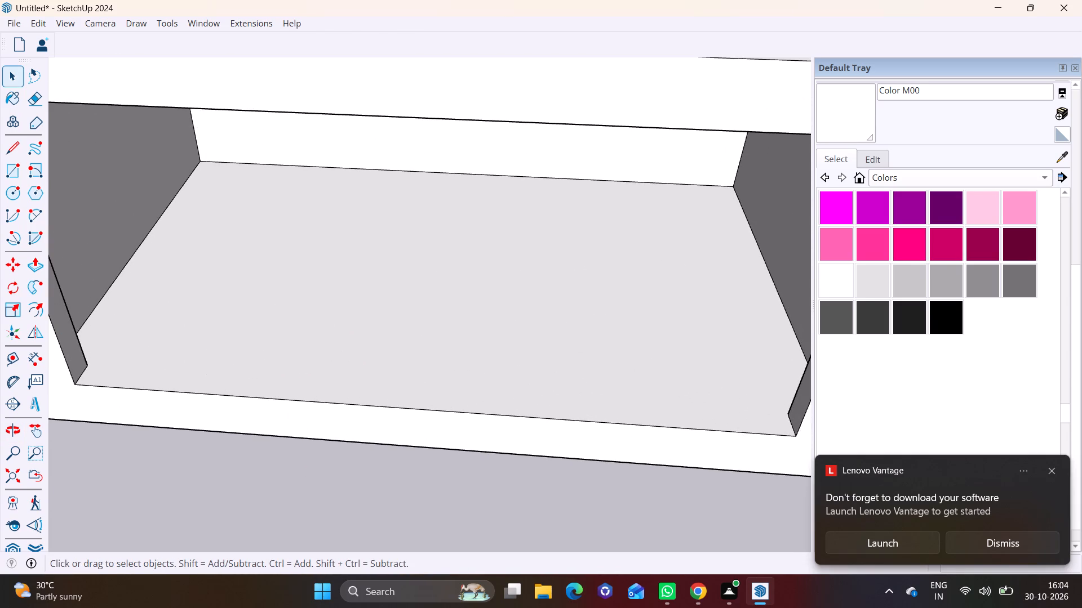
pyautogui.click(11, 166)
pyautogui.click(91, 361)
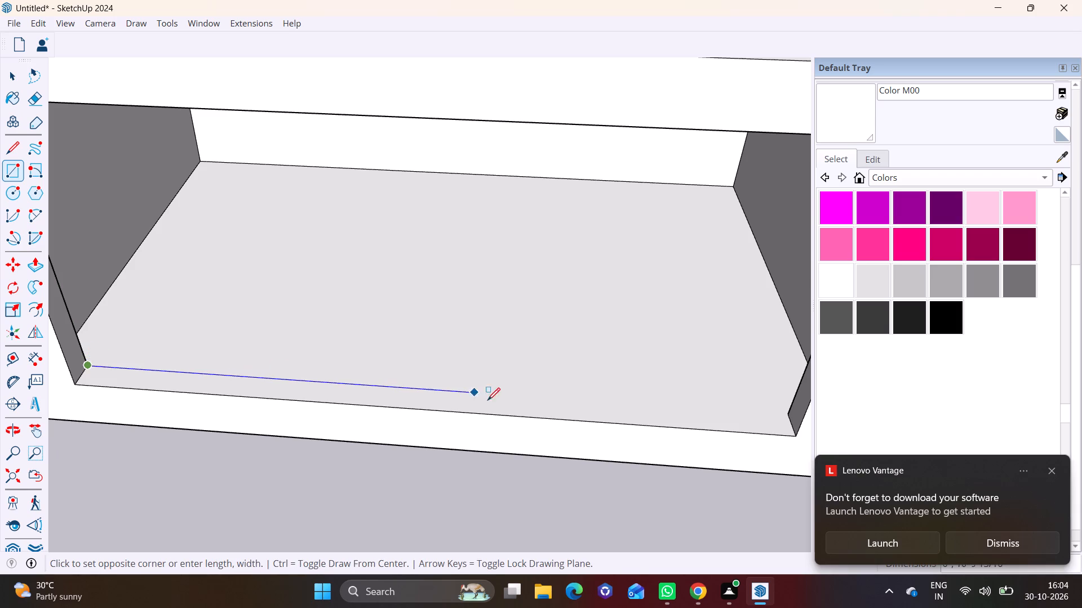
pyautogui.keyDown('shift'); pyautogui.moveTo(707, 400); pyautogui.dragTo(593, 431, button='middle'); pyautogui.keyUp('shift')
pyautogui.scroll(2, 679, 435)
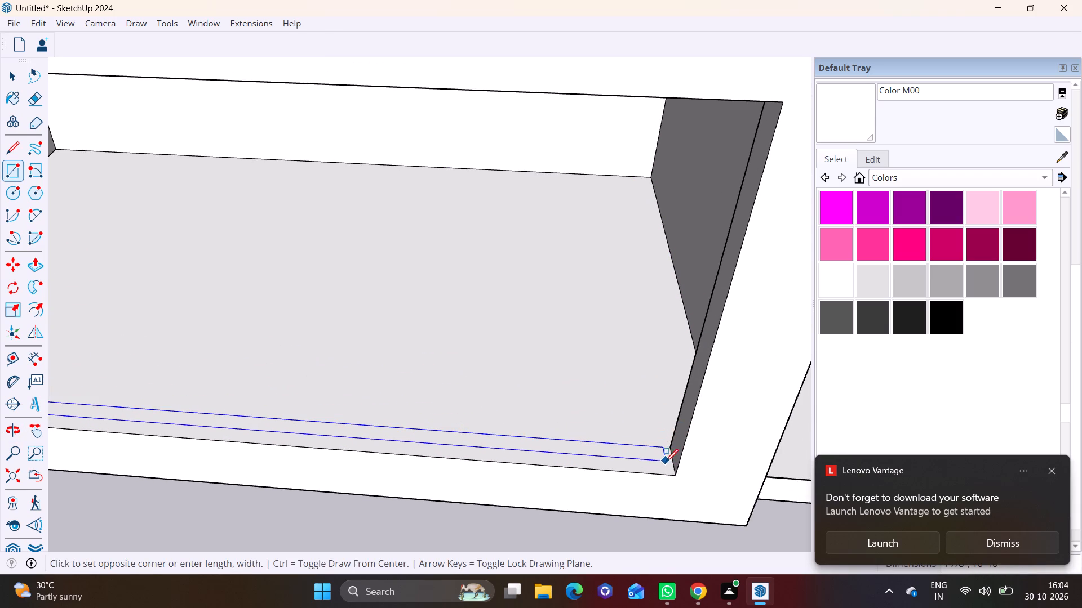
pyautogui.click(671, 458)
# Raise this bottom opening's sill strip to the same parapet height with Push/Pull and delete the blue-grey face closing the opening.
pyautogui.press('space')
pyautogui.click(553, 447)
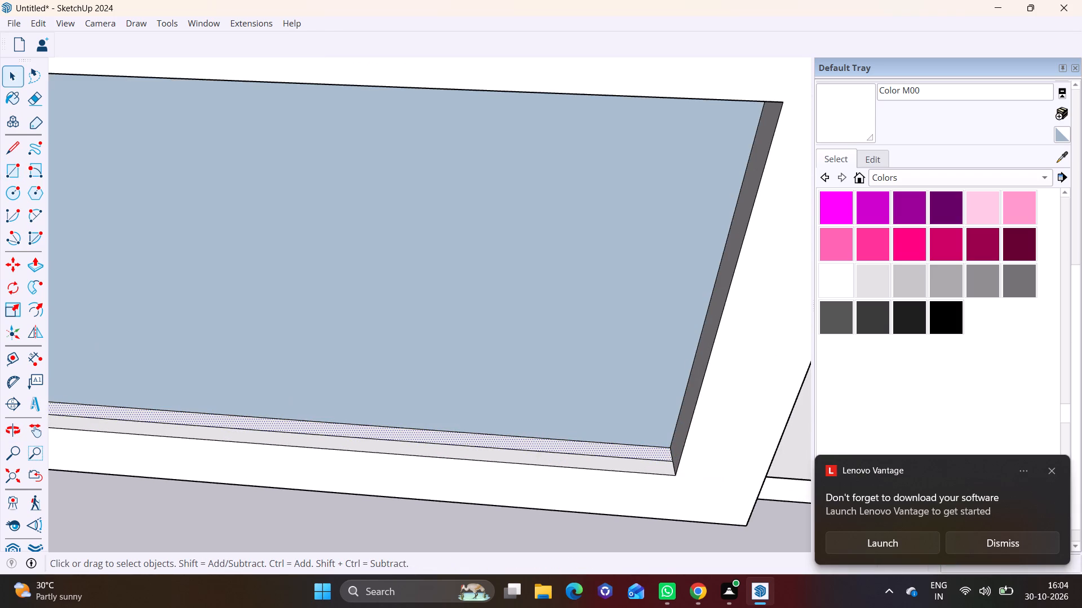
pyautogui.click(28, 262)
pyautogui.doubleClick(151, 414)
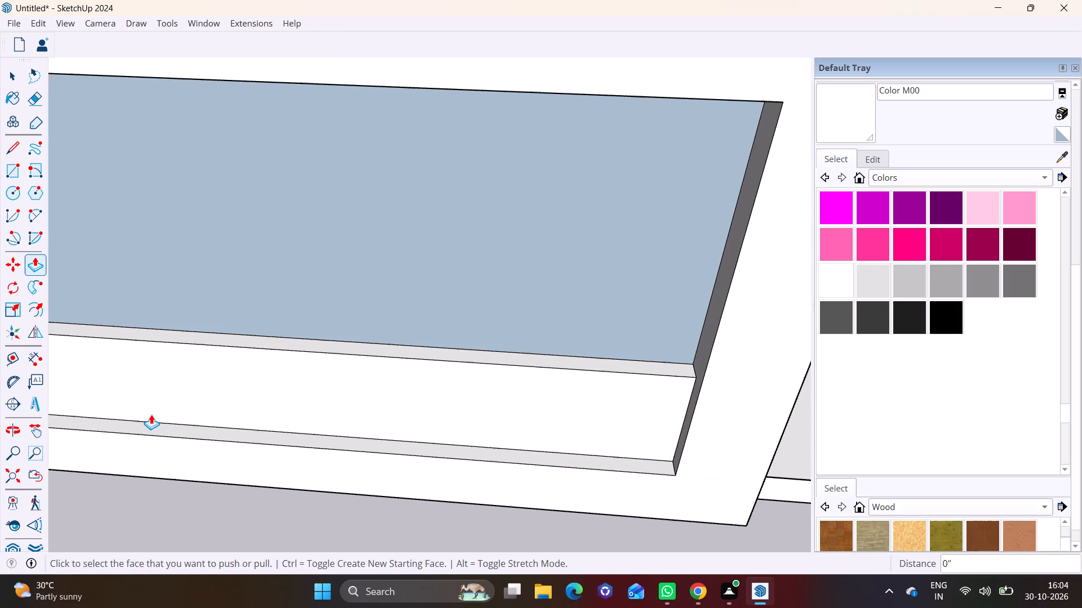
pyautogui.press('space')
pyautogui.click(193, 301)
pyautogui.press('Delete')
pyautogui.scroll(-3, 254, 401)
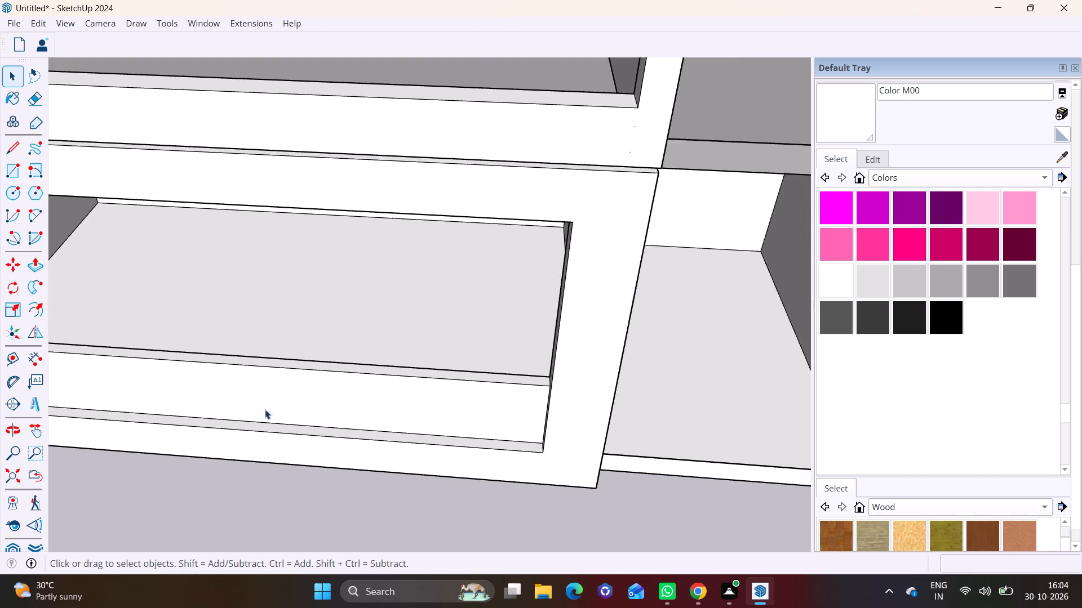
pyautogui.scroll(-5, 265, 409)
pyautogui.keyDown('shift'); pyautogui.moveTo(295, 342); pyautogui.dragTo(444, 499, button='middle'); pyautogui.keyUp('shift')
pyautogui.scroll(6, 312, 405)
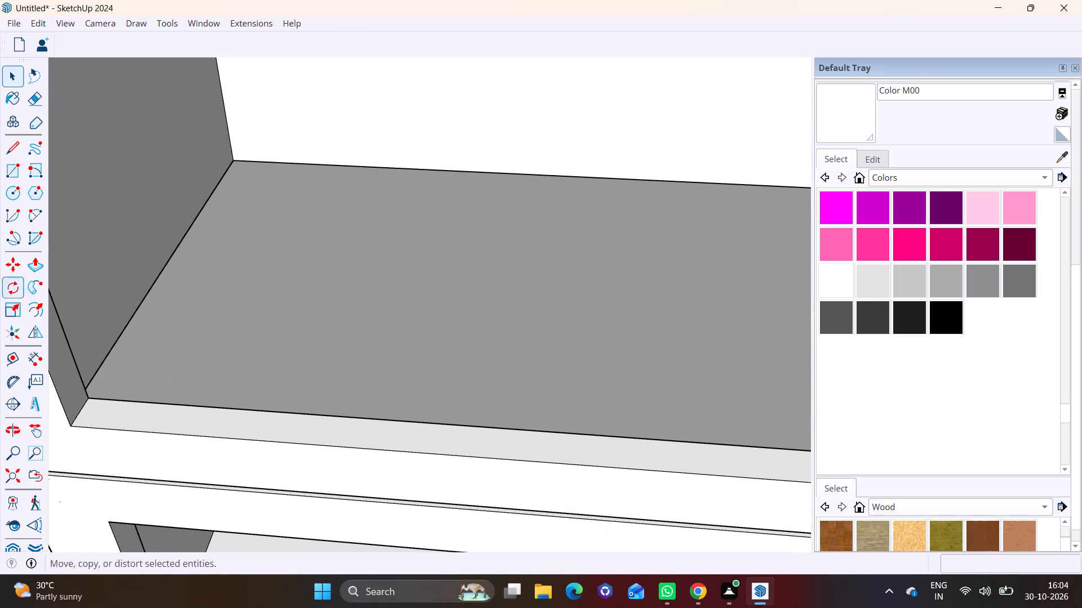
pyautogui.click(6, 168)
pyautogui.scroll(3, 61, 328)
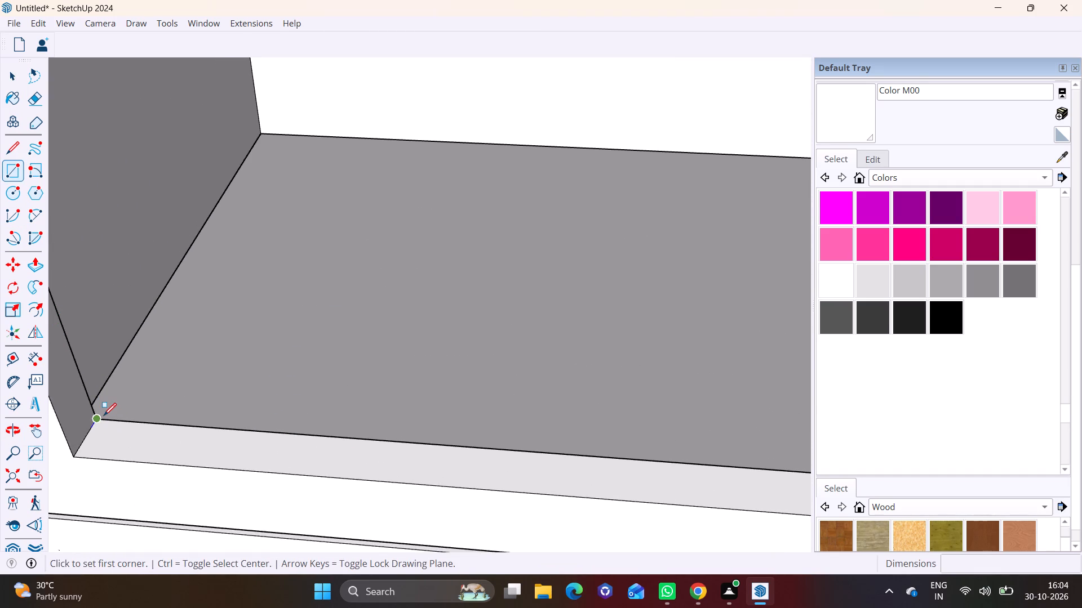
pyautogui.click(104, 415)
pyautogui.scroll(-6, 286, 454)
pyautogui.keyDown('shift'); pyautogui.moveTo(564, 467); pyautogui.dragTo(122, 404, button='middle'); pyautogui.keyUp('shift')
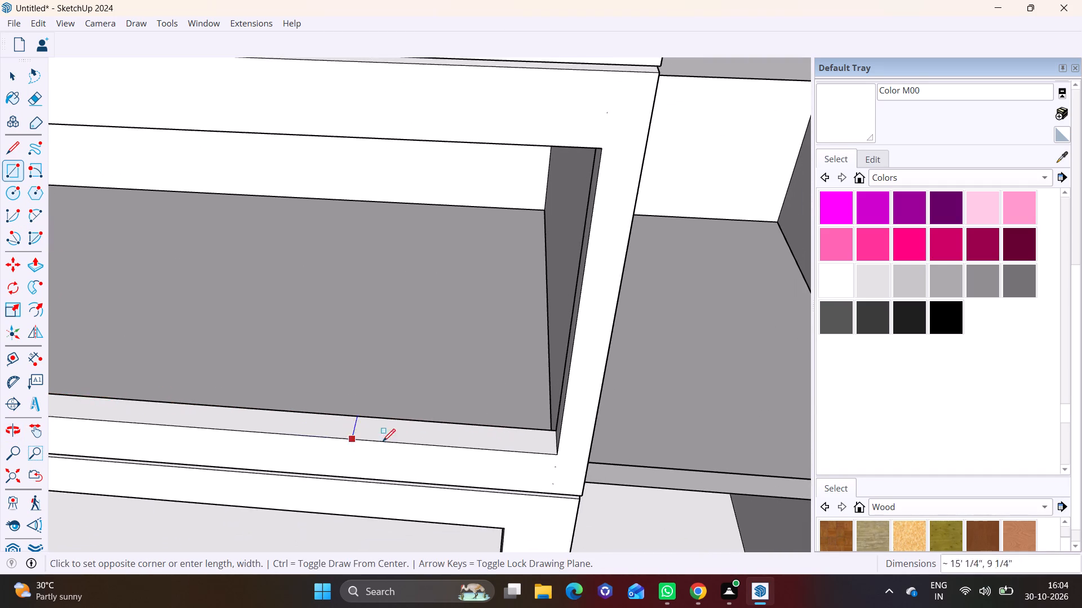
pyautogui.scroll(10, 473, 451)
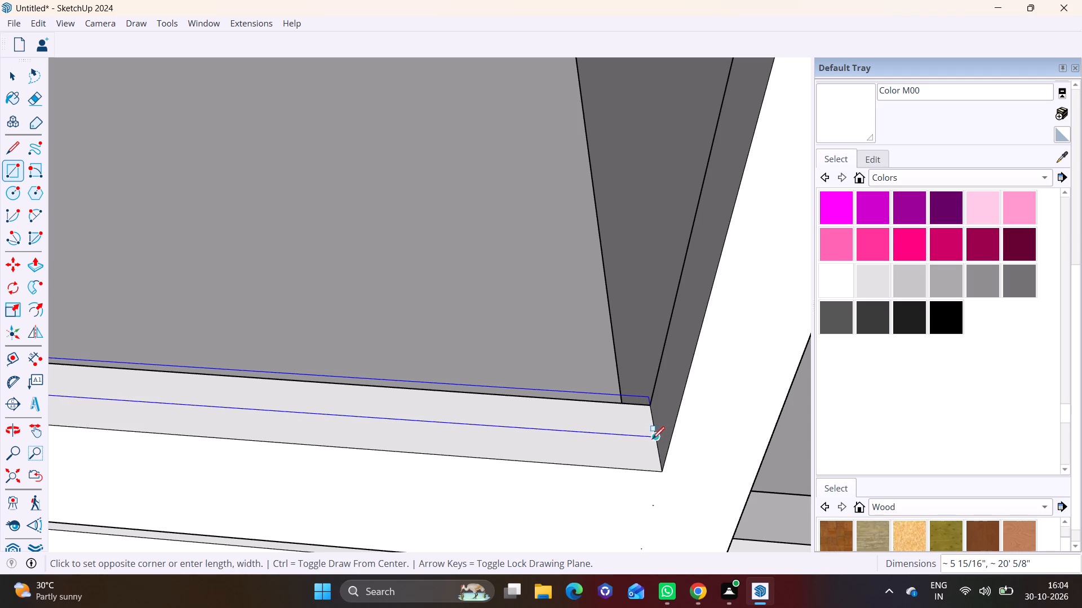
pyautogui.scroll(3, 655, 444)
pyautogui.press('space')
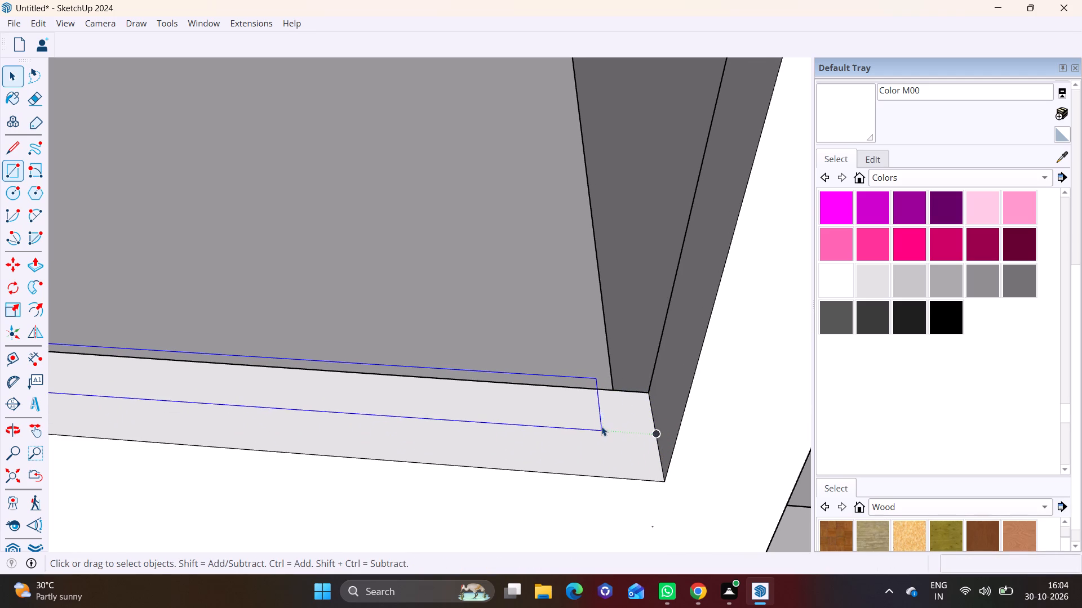
# Draw a full-width rectangle about 4 5/8 in deep along the inner sill of the second opening from the bottom in this column.
pyautogui.click(11, 174)
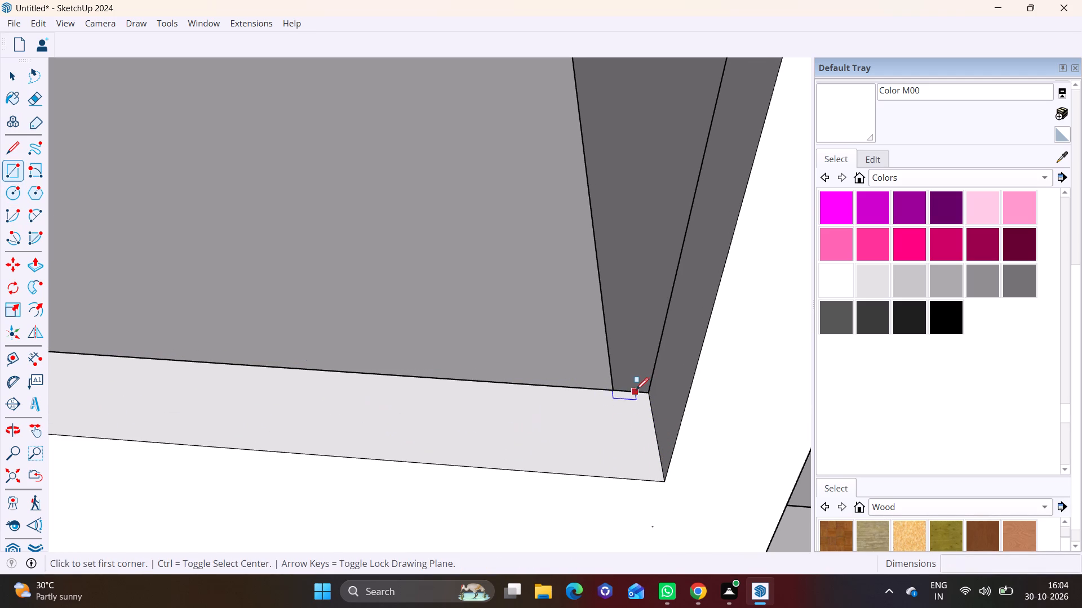
pyautogui.click(646, 393)
pyautogui.scroll(-7, 391, 424)
pyautogui.keyDown('shift'); pyautogui.moveTo(263, 422); pyautogui.dragTo(588, 432, button='middle'); pyautogui.keyUp('shift')
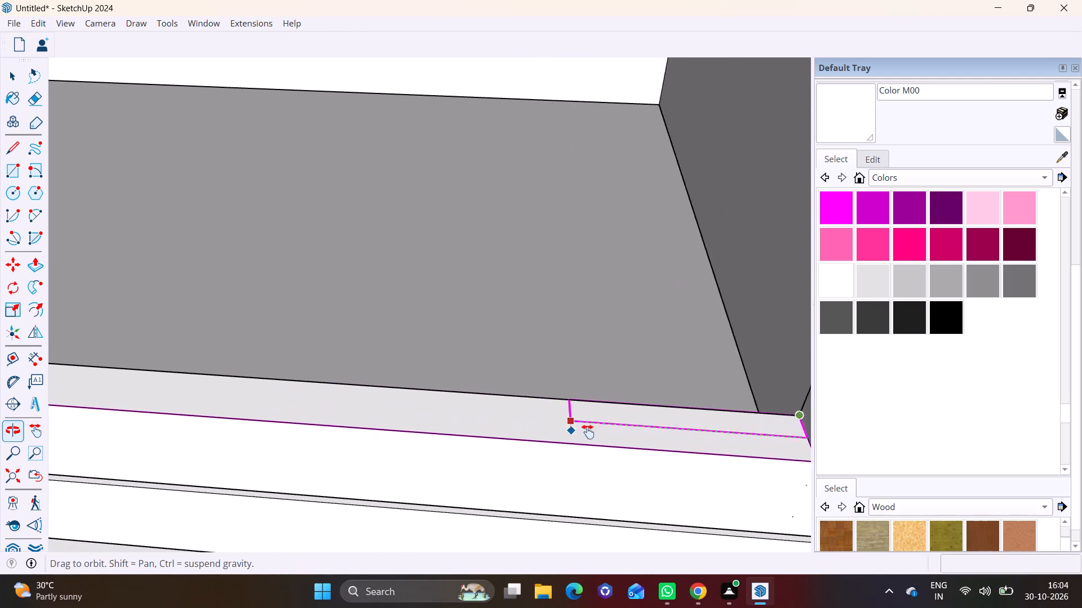
pyautogui.keyDown('shift'); pyautogui.moveTo(588, 432); pyautogui.dragTo(634, 436, button='middle'); pyautogui.keyUp('shift')
pyautogui.scroll(-5, 189, 378)
pyautogui.keyDown('shift'); pyautogui.moveTo(152, 387); pyautogui.dragTo(349, 454, button='middle'); pyautogui.keyUp('shift')
pyautogui.scroll(-3, 163, 423)
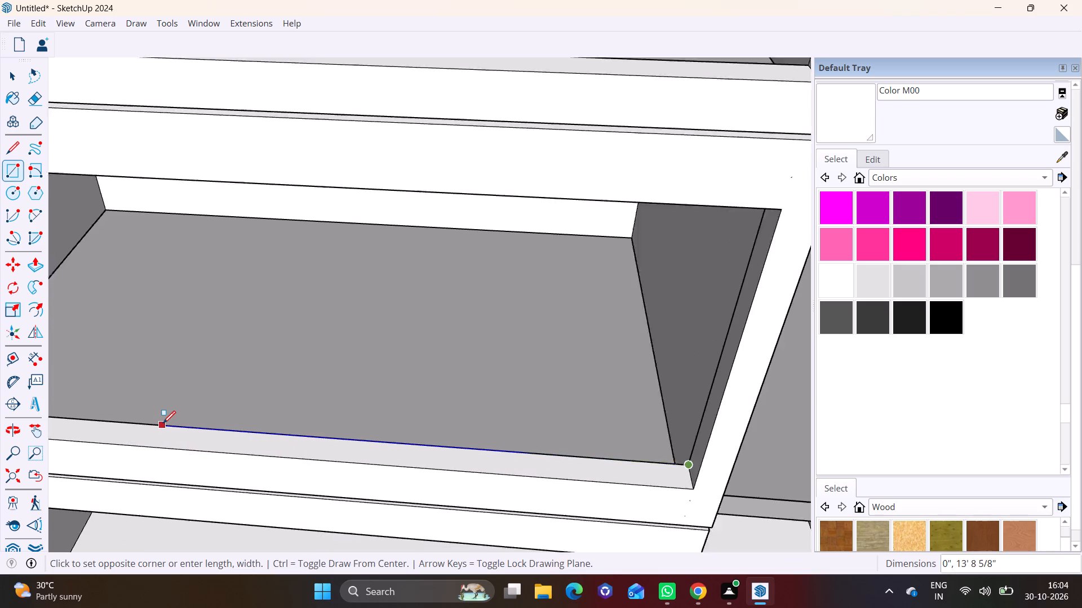
pyautogui.keyDown('shift'); pyautogui.moveTo(160, 426); pyautogui.dragTo(316, 466, button='middle'); pyautogui.keyUp('shift')
pyautogui.scroll(5, 177, 448)
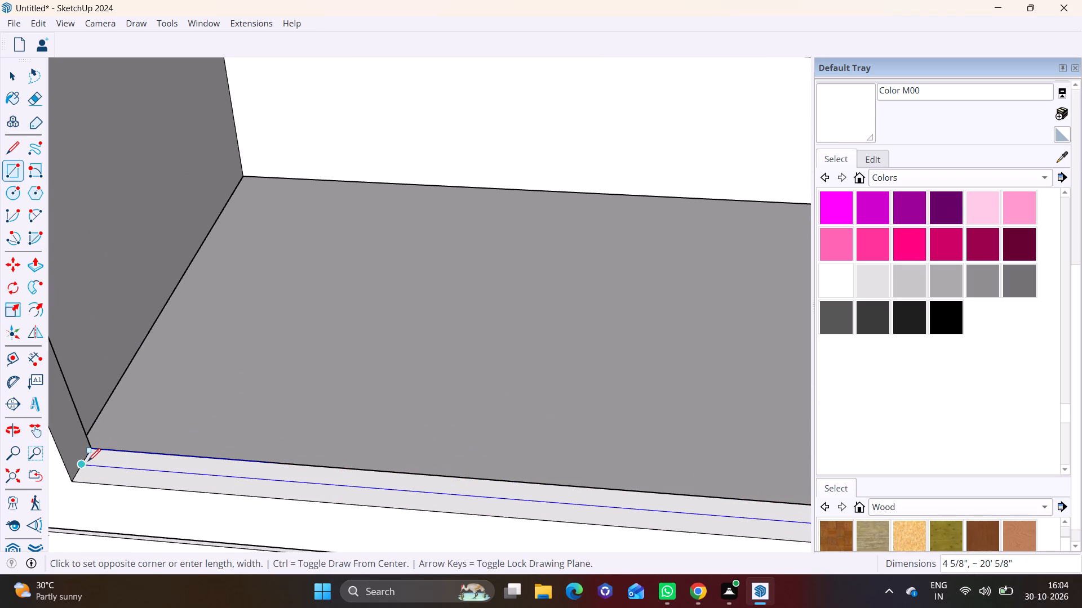
pyautogui.click(88, 461)
# Raise the second opening's sill strip to the same parapet height with Push/Pull and delete the blue-grey face closing the opening.
pyautogui.press('space')
pyautogui.click(132, 465)
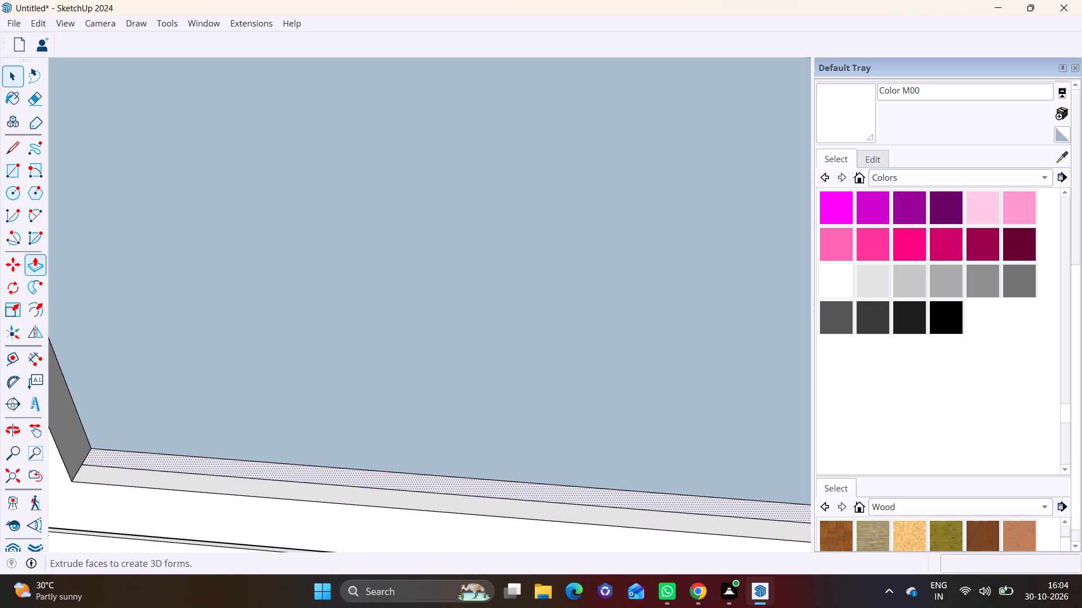
pyautogui.click(36, 265)
pyautogui.doubleClick(119, 461)
pyautogui.press('space')
pyautogui.click(210, 312)
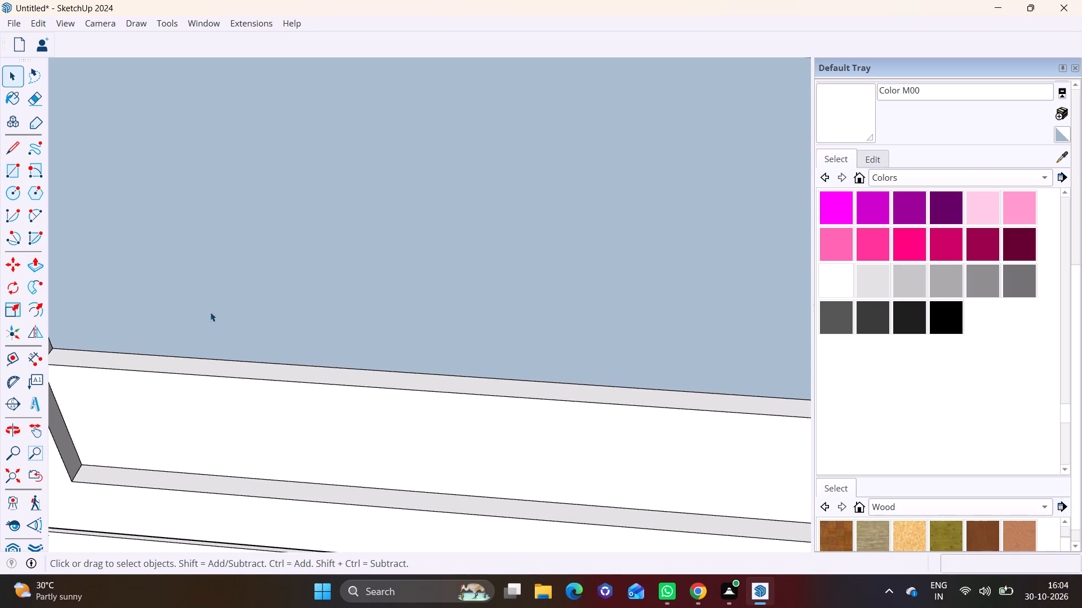
pyautogui.press('Delete')
# Draw a thin full-width rectangle along the inner sill of the third opening from the bottom in the same column.
pyautogui.scroll(-9, 236, 348)
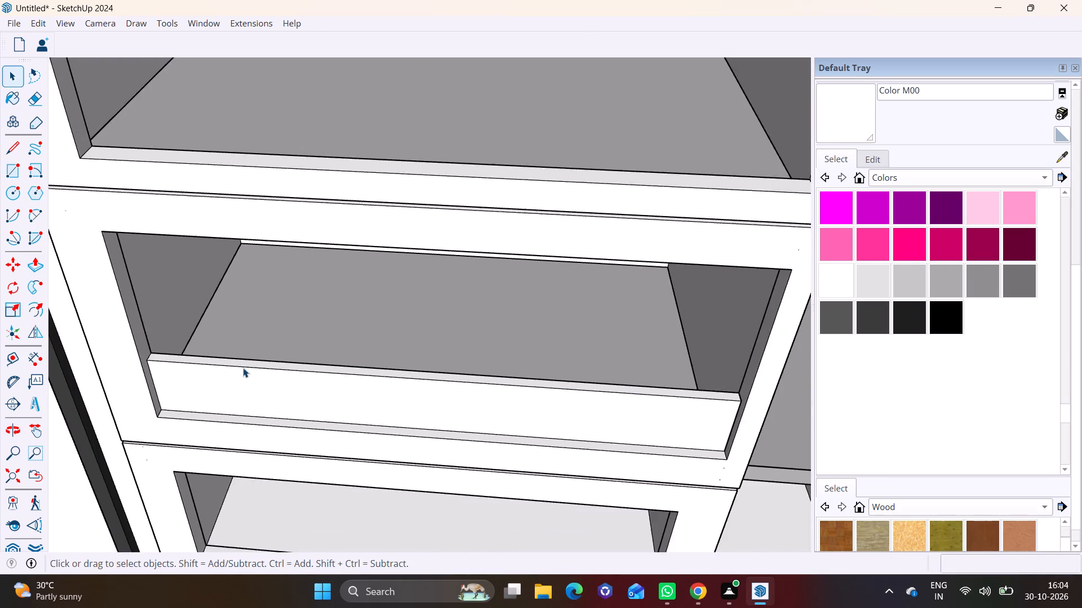
pyautogui.scroll(-3, 243, 368)
pyautogui.keyDown('shift'); pyautogui.moveTo(281, 317); pyautogui.dragTo(241, 451, button='middle'); pyautogui.keyUp('shift')
pyautogui.scroll(5, 398, 419)
pyautogui.keyDown('shift'); pyautogui.moveTo(423, 435); pyautogui.dragTo(535, 388, button='middle'); pyautogui.keyUp('shift')
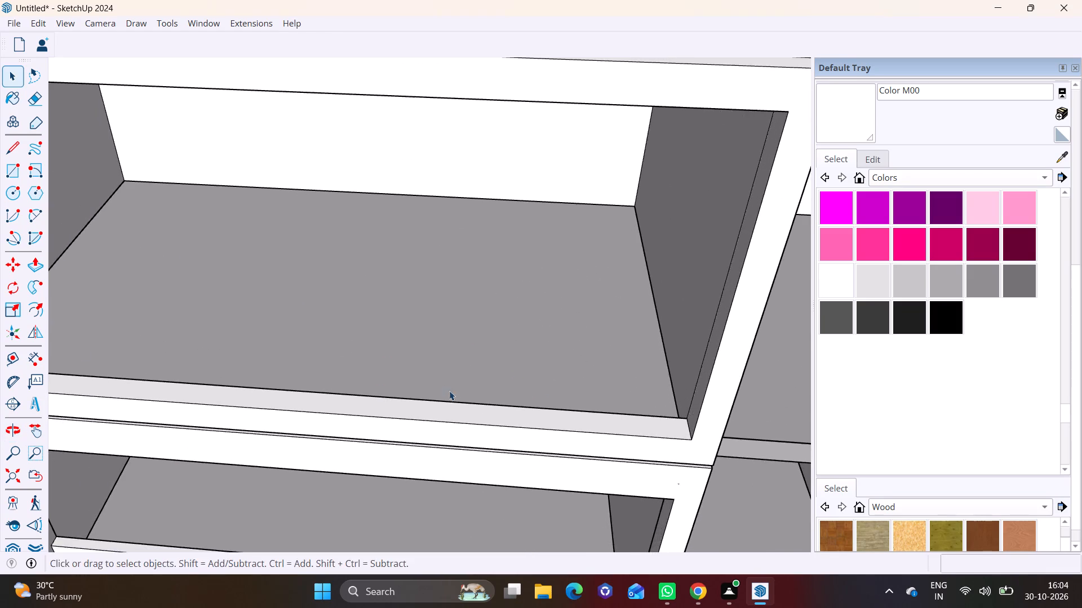
pyautogui.keyDown('shift'); pyautogui.moveTo(82, 345); pyautogui.dragTo(307, 352, button='middle'); pyautogui.keyUp('shift')
pyautogui.click(13, 166)
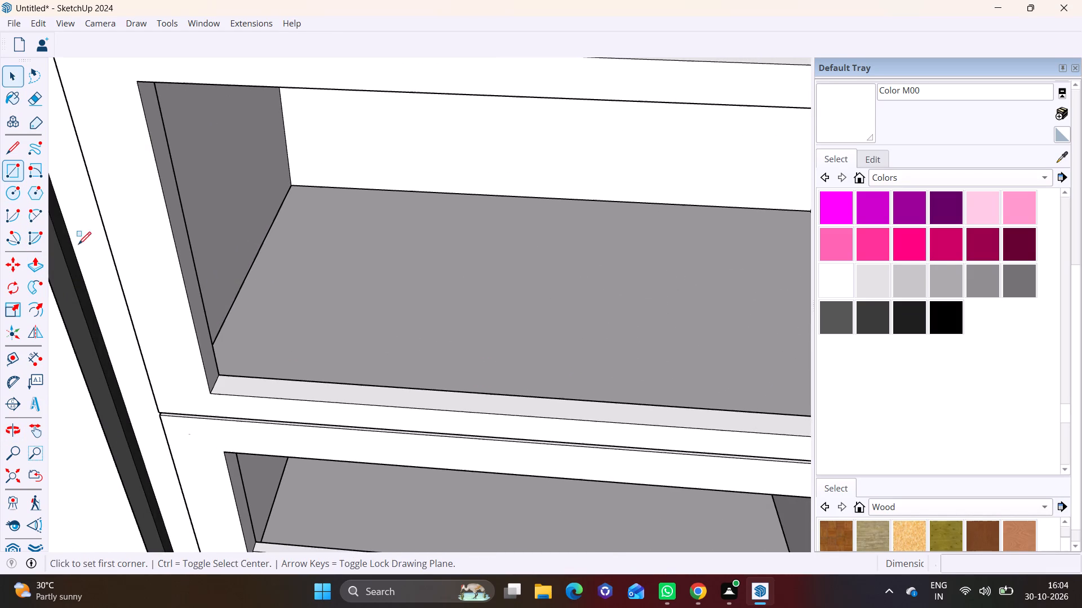
pyautogui.scroll(6, 274, 381)
pyautogui.click(185, 370)
pyautogui.scroll(-4, 430, 409)
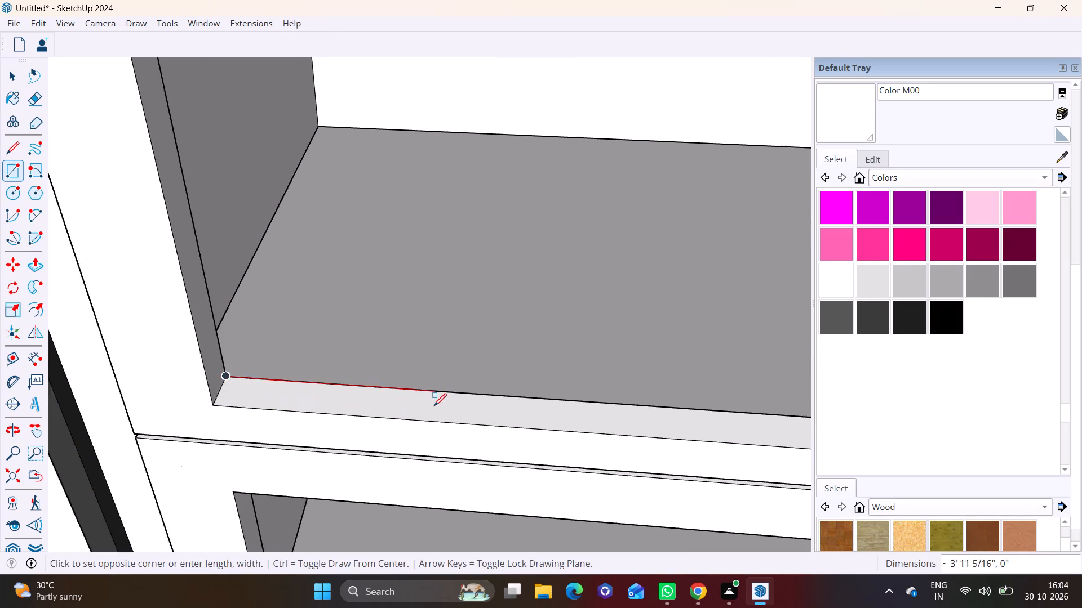
pyautogui.scroll(-5, 434, 406)
pyautogui.keyDown('shift'); pyautogui.moveTo(544, 397); pyautogui.dragTo(0, 408, button='middle'); pyautogui.keyUp('shift')
pyautogui.scroll(5, 260, 430)
pyautogui.moveTo(289, 446); pyautogui.dragTo(435, 449, button='middle')
pyautogui.scroll(6, 442, 449)
pyautogui.click(477, 482)
# Raise the third opening's sill strip to the same parapet height with Push/Pull and delete the blue-grey face closing the opening.
pyautogui.press('space')
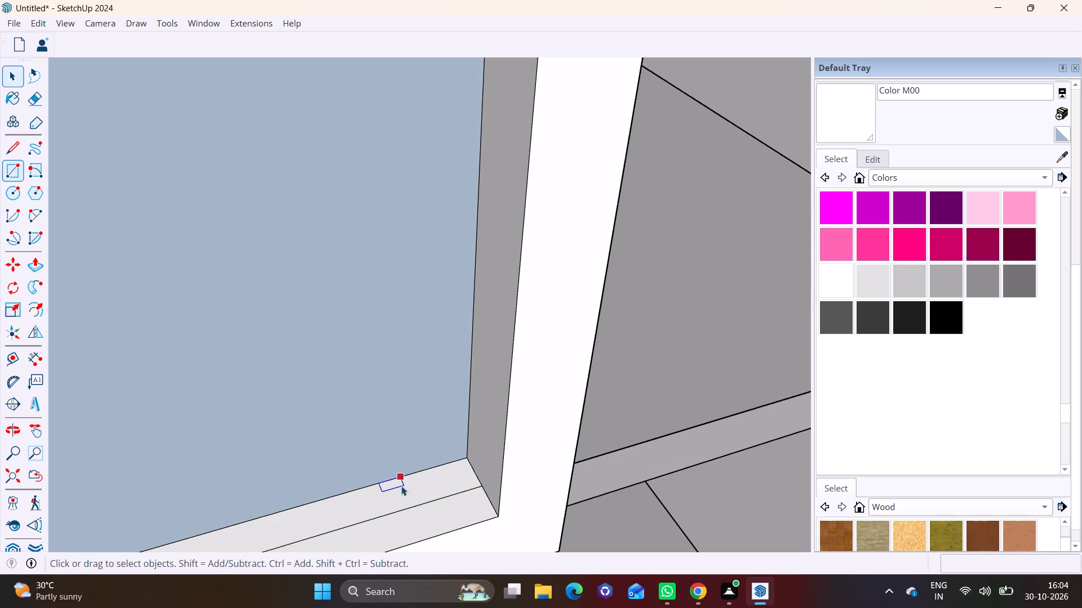
pyautogui.click(401, 489)
pyautogui.click(33, 262)
pyautogui.doubleClick(295, 529)
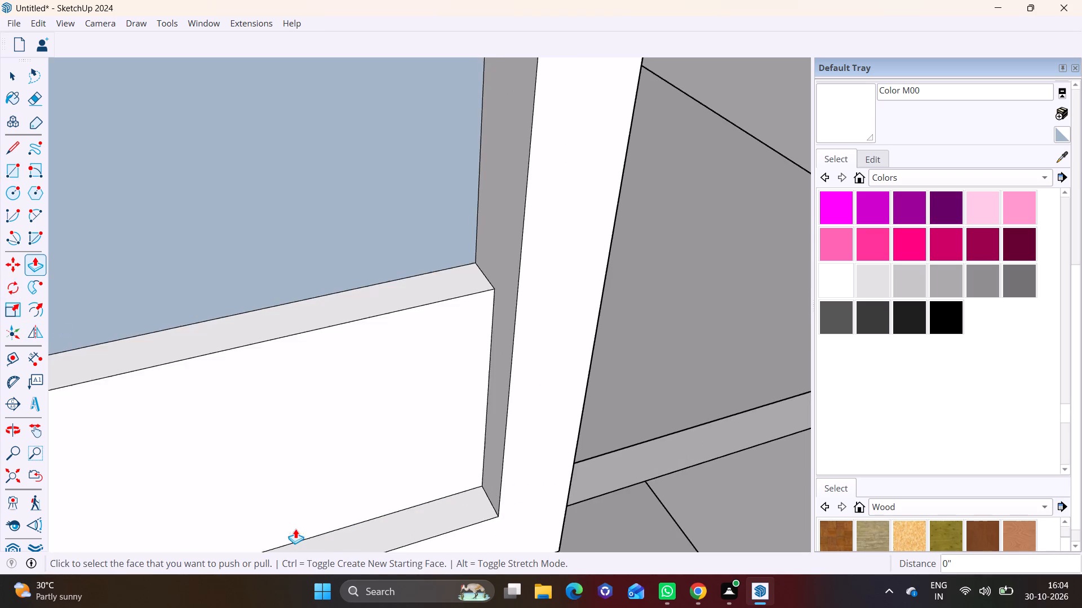
pyautogui.press('space')
pyautogui.click(228, 276)
pyautogui.press('Delete')
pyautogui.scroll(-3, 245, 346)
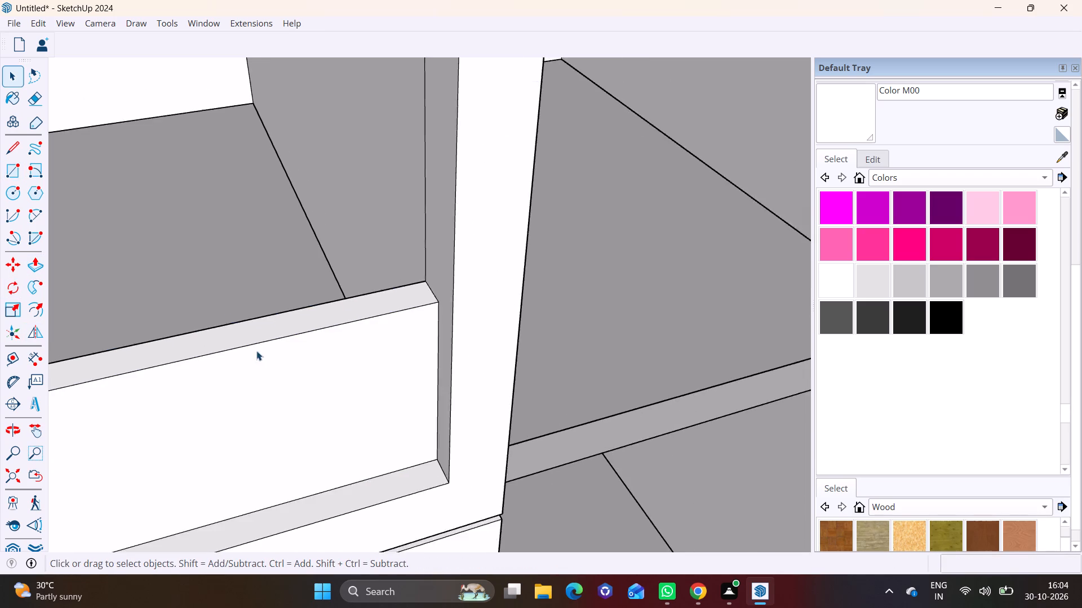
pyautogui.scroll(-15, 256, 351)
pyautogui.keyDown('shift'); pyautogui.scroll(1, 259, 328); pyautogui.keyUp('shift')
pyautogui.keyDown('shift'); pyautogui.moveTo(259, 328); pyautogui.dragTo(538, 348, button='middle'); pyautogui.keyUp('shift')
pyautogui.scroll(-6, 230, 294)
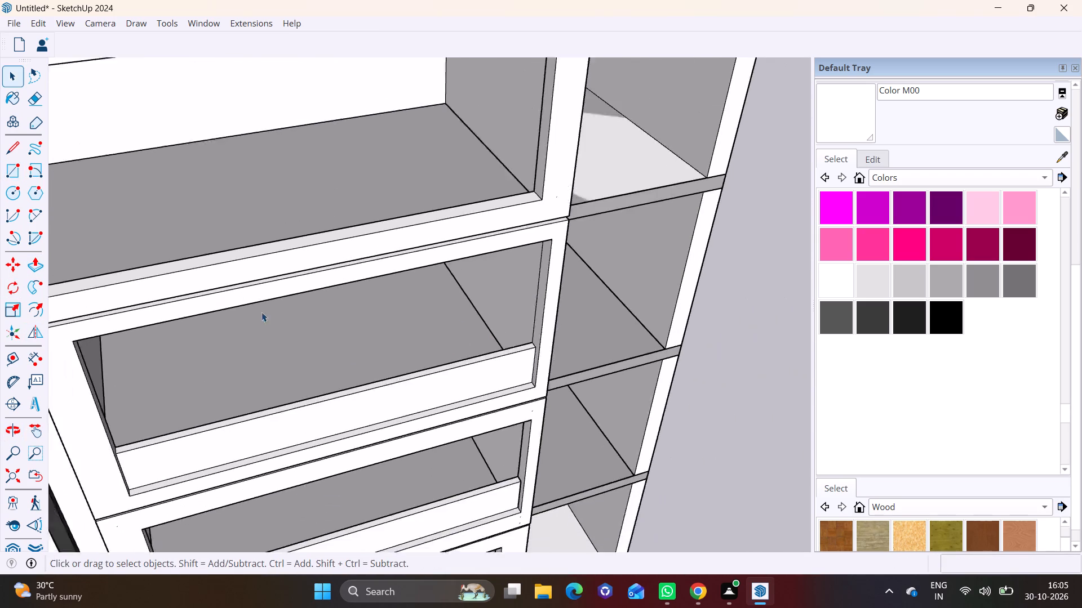
# Draw a thin full-width rectangle along the inner sill of the fourth opening from the bottom in the same column.
pyautogui.scroll(-1, 261, 312)
pyautogui.moveTo(294, 364); pyautogui.dragTo(211, 280, button='middle')
pyautogui.keyDown('shift'); pyautogui.moveTo(202, 266); pyautogui.dragTo(236, 433, button='middle'); pyautogui.keyUp('shift')
pyautogui.scroll(5, 0, 375)
pyautogui.moveTo(133, 397); pyautogui.dragTo(133, 454, button='middle')
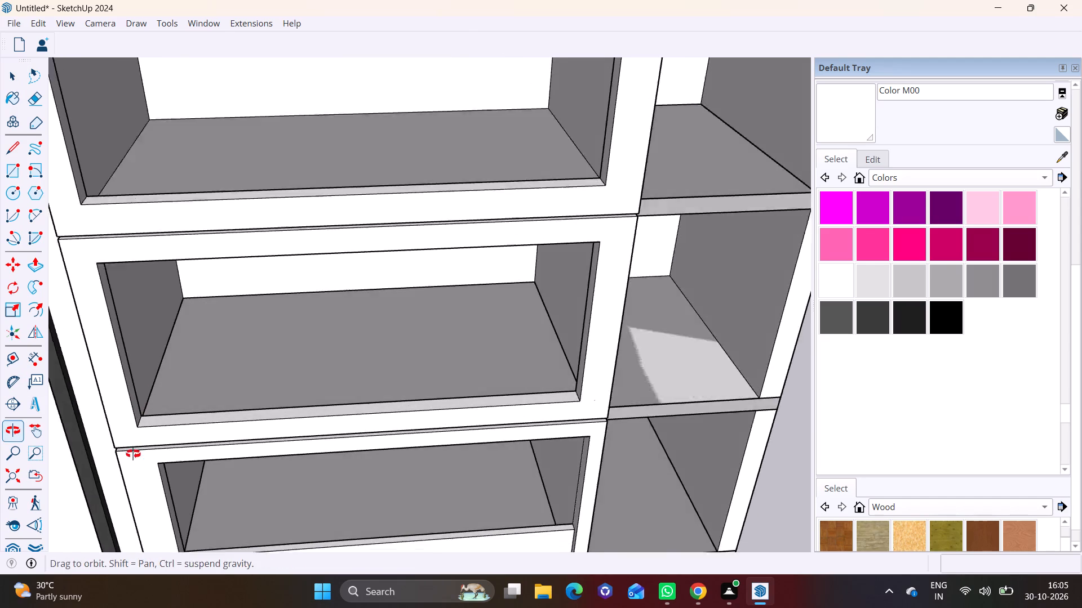
pyautogui.moveTo(133, 454); pyautogui.dragTo(136, 465, button='middle')
pyautogui.scroll(12, 181, 442)
pyautogui.click(19, 173)
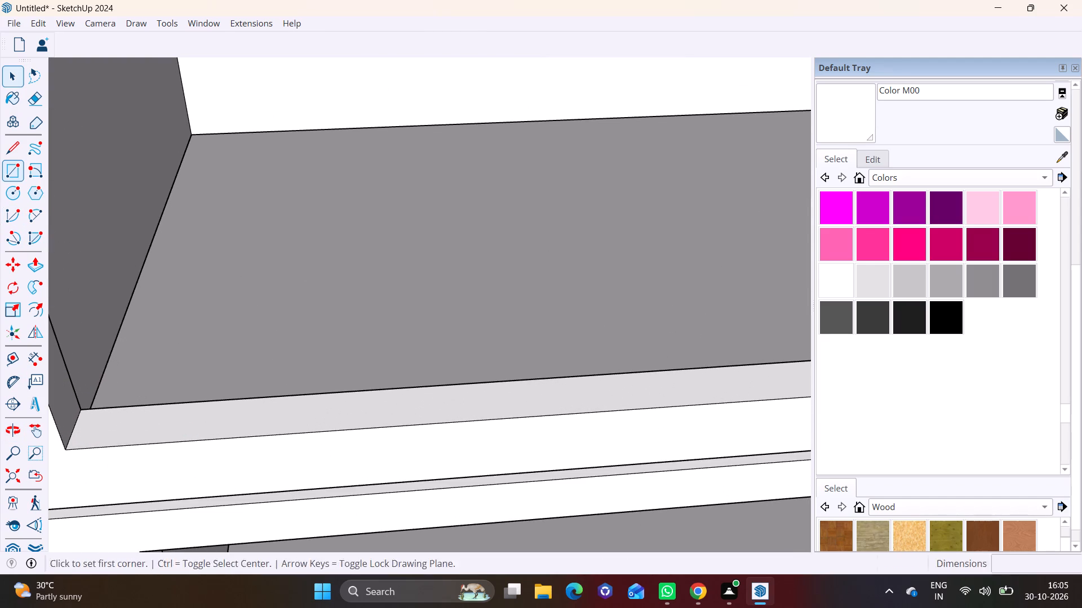
pyautogui.scroll(2, 101, 377)
pyautogui.click(78, 418)
pyautogui.scroll(-8, 224, 430)
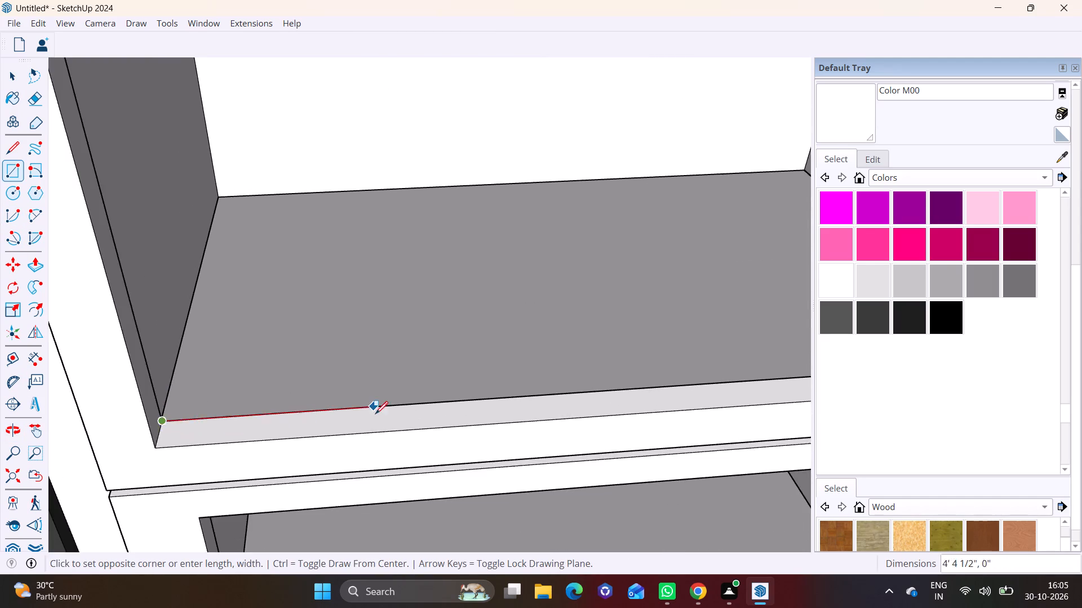
pyautogui.scroll(-2, 375, 414)
pyautogui.keyDown('shift'); pyautogui.moveTo(575, 413); pyautogui.dragTo(148, 448, button='middle'); pyautogui.keyUp('shift')
pyautogui.scroll(10, 392, 415)
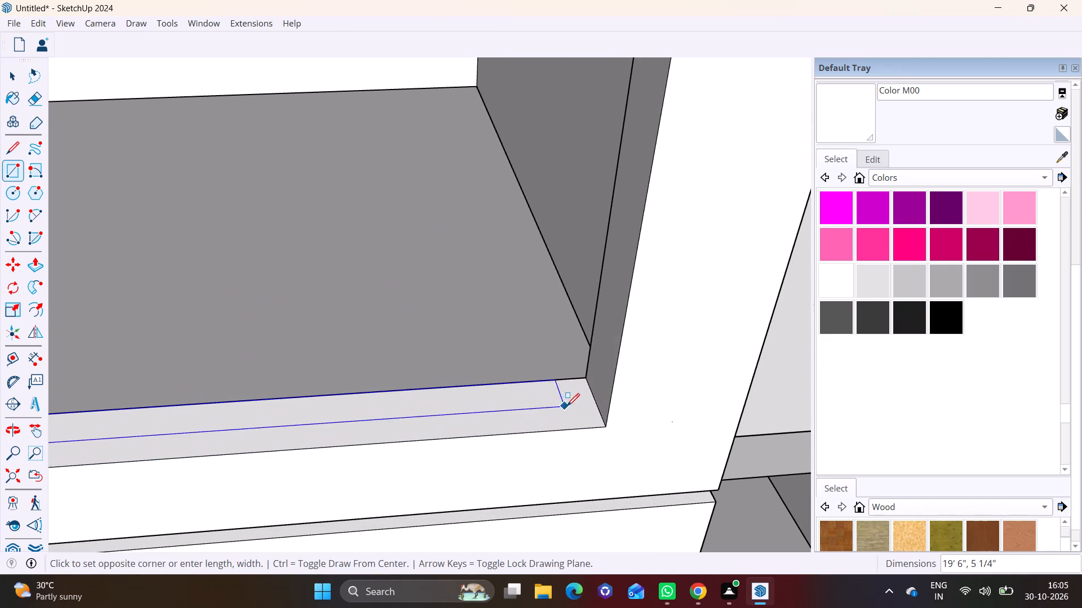
pyautogui.click(592, 404)
# Raise the fourth opening's sill strip to the same parapet height with Push/Pull and delete the blue-grey face closing the opening.
pyautogui.press('space')
pyautogui.click(496, 395)
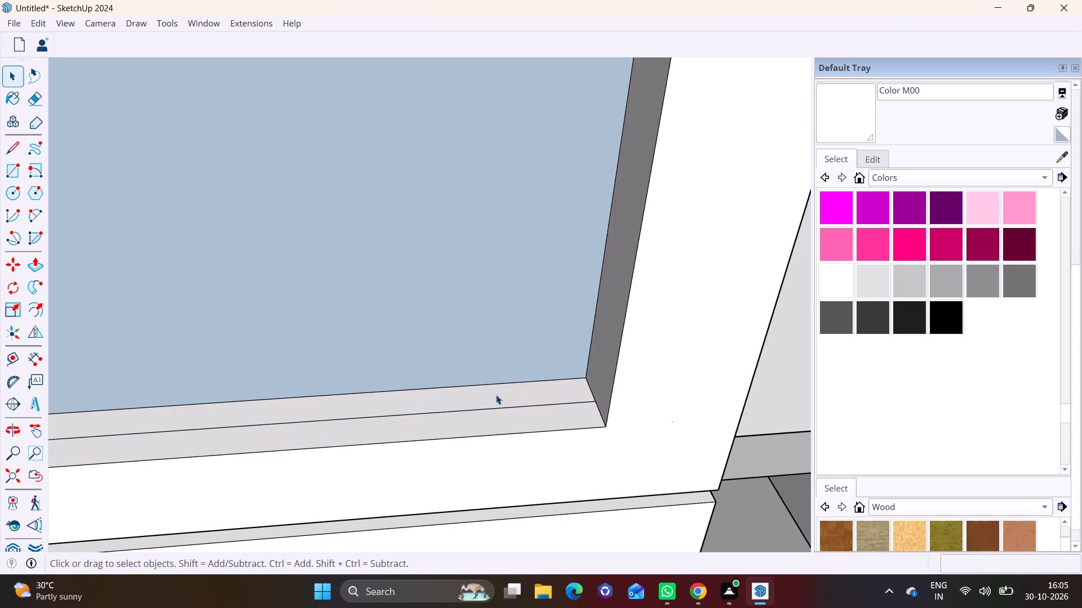
pyautogui.click(36, 263)
pyautogui.doubleClick(120, 416)
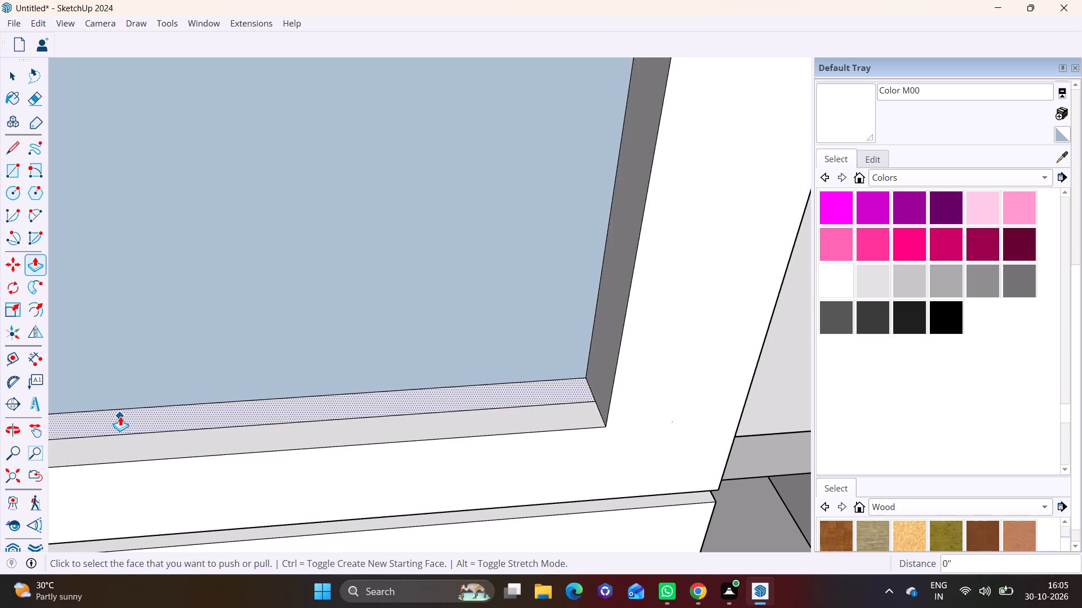
pyautogui.press('space')
pyautogui.click(154, 169)
pyautogui.press('Delete')
# Draw a full-width rectangle about 4 5/8 in deep along the inner sill of the top opening in the same column.
pyautogui.scroll(-3, 125, 258)
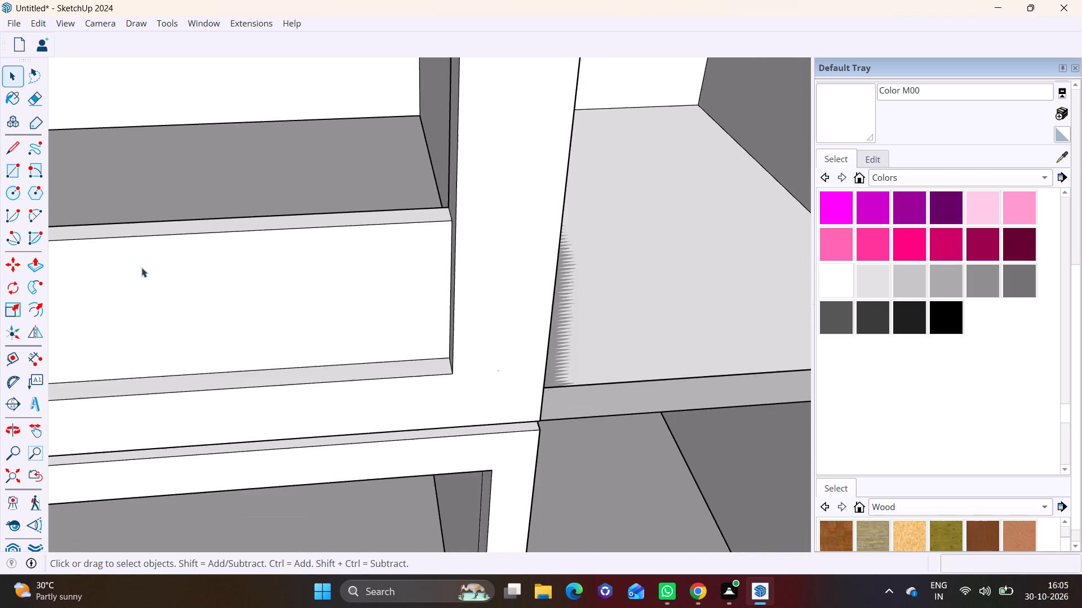
pyautogui.scroll(-10, 141, 267)
pyautogui.keyDown('shift'); pyautogui.moveTo(146, 239); pyautogui.dragTo(671, 501, button='middle'); pyautogui.keyUp('shift')
pyautogui.scroll(-5, 506, 437)
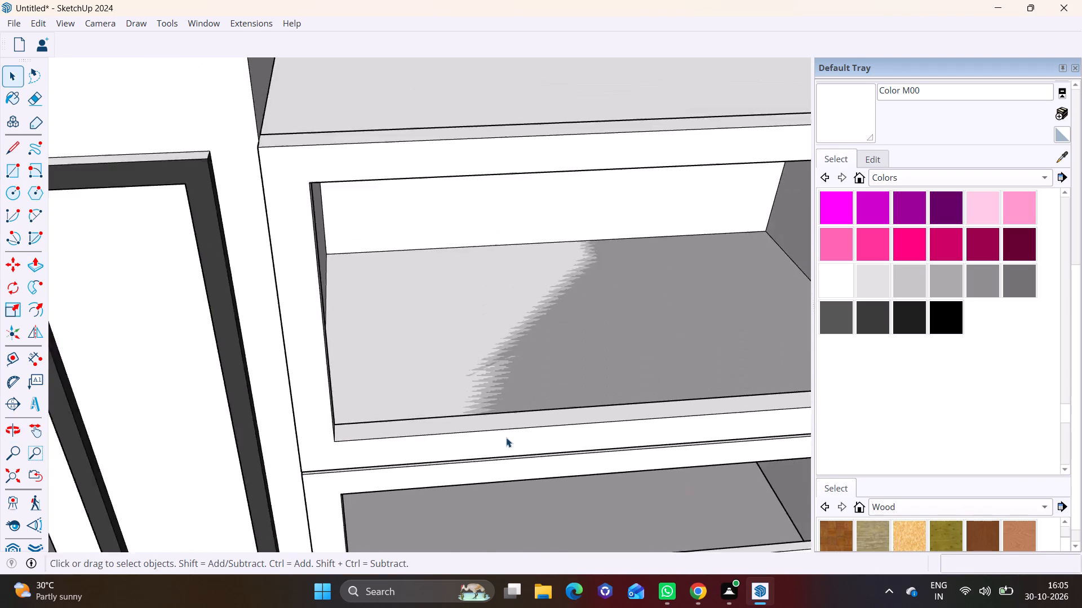
pyautogui.scroll(-2, 506, 437)
pyautogui.keyDown('shift'); pyautogui.moveTo(482, 435); pyautogui.dragTo(261, 357, button='middle'); pyautogui.keyUp('shift')
pyautogui.scroll(-3, 294, 369)
pyautogui.moveTo(301, 385); pyautogui.dragTo(327, 449, button='middle')
pyautogui.moveTo(327, 446); pyautogui.dragTo(290, 351, button='middle')
pyautogui.scroll(1, 62, 379)
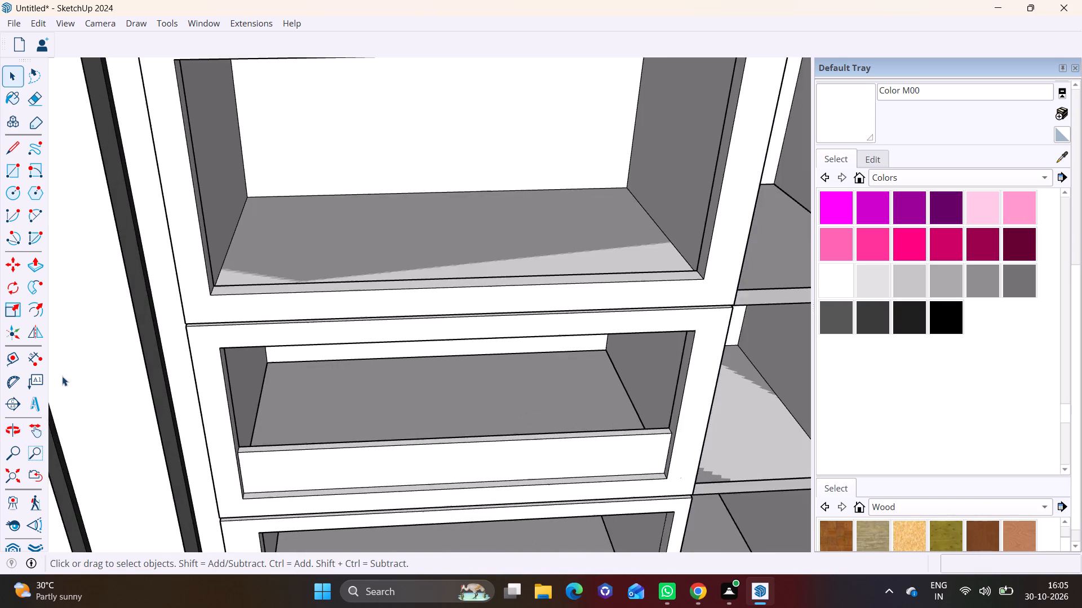
pyautogui.scroll(3, 62, 376)
pyautogui.scroll(6, 225, 302)
pyautogui.keyDown('shift'); pyautogui.moveTo(220, 289); pyautogui.dragTo(156, 336, button='middle'); pyautogui.keyUp('shift')
pyautogui.moveTo(163, 341); pyautogui.dragTo(148, 412, button='middle')
pyautogui.scroll(5, 163, 280)
pyautogui.click(9, 167)
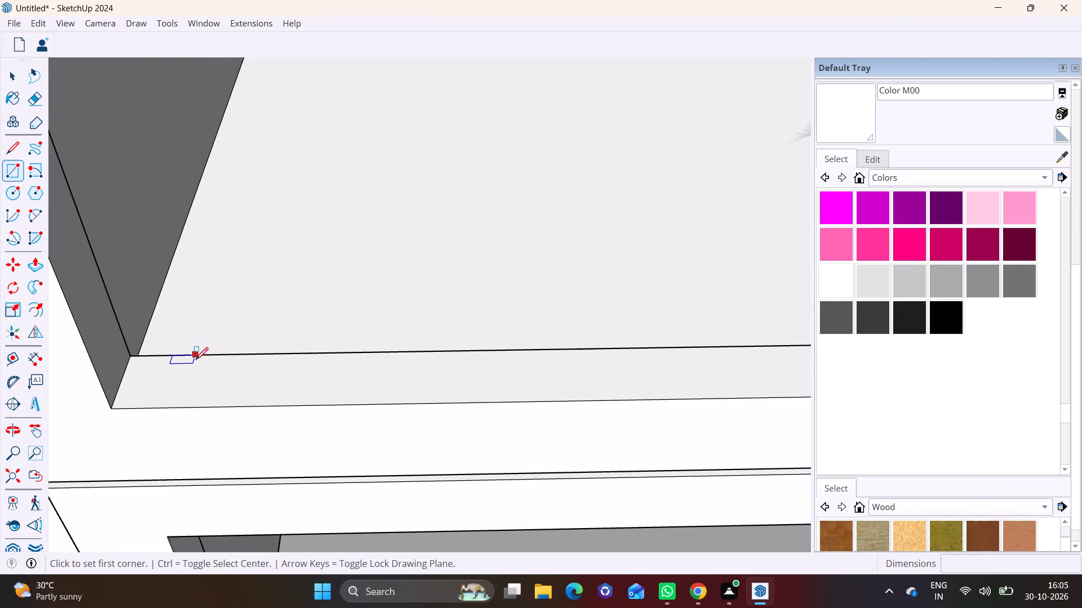
pyautogui.click(132, 353)
pyautogui.scroll(-6, 274, 347)
pyautogui.keyDown('shift'); pyautogui.moveTo(513, 365); pyautogui.dragTo(184, 392, button='middle'); pyautogui.keyUp('shift')
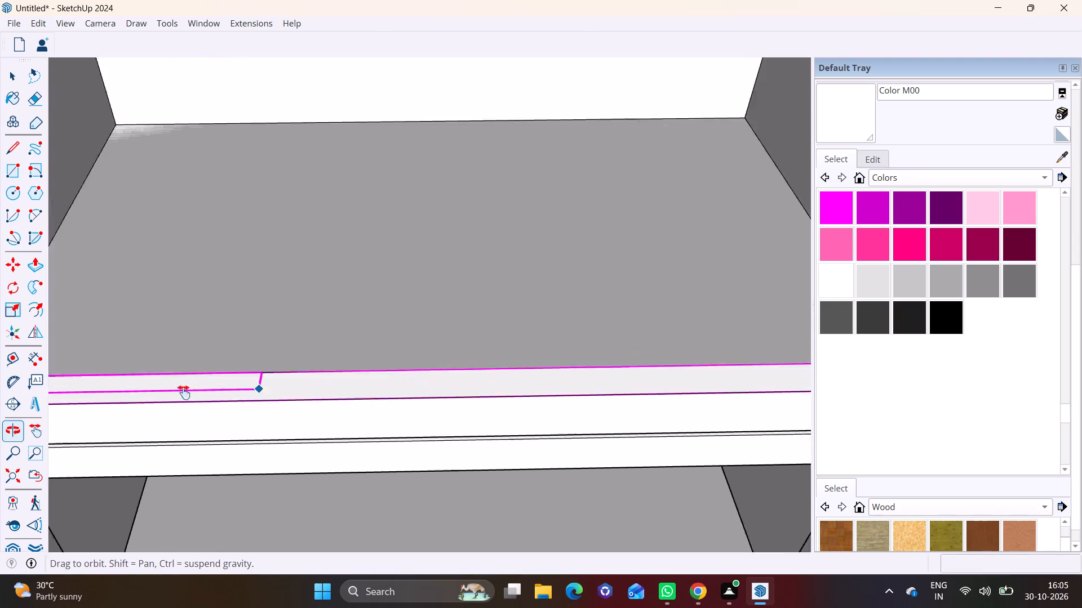
pyautogui.keyDown('shift'); pyautogui.moveTo(184, 392); pyautogui.dragTo(0, 392, button='middle'); pyautogui.keyUp('shift')
pyautogui.scroll(7, 646, 389)
pyautogui.click(673, 368)
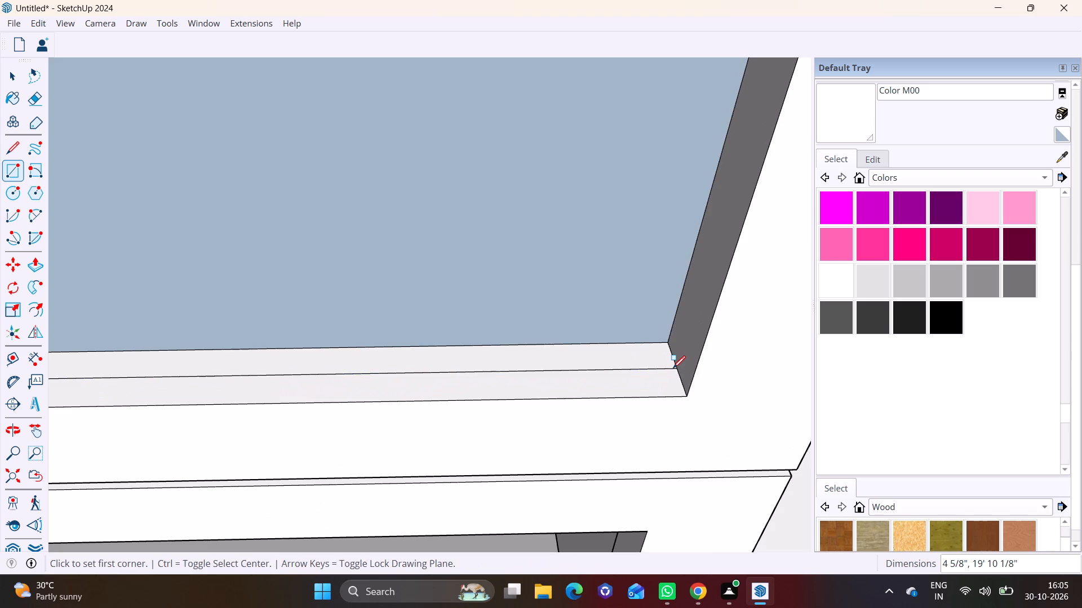
# Raise the top opening's sill strip to the same parapet height with Push/Pull and delete the blue-grey face closing the opening.
pyautogui.press('space')
pyautogui.click(563, 362)
pyautogui.click(34, 266)
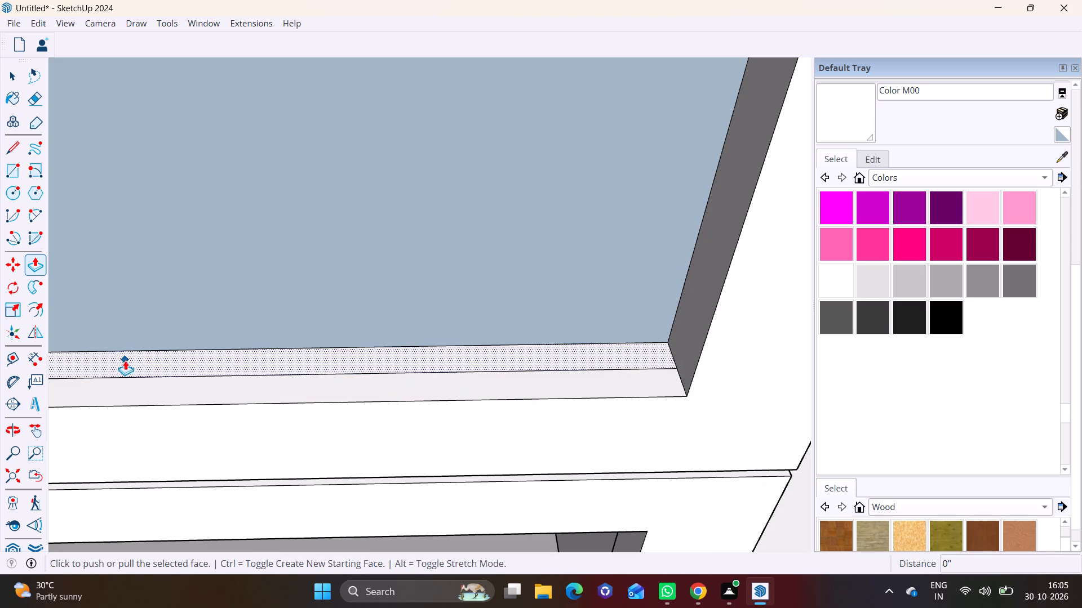
pyautogui.doubleClick(126, 360)
pyautogui.press('space')
pyautogui.click(212, 99)
pyautogui.press('Delete')
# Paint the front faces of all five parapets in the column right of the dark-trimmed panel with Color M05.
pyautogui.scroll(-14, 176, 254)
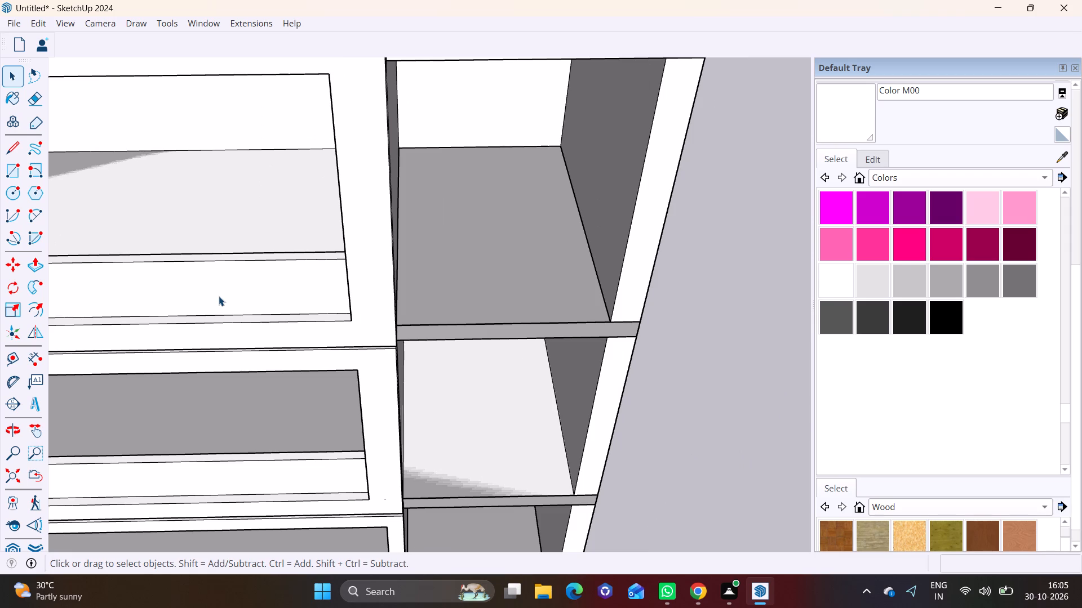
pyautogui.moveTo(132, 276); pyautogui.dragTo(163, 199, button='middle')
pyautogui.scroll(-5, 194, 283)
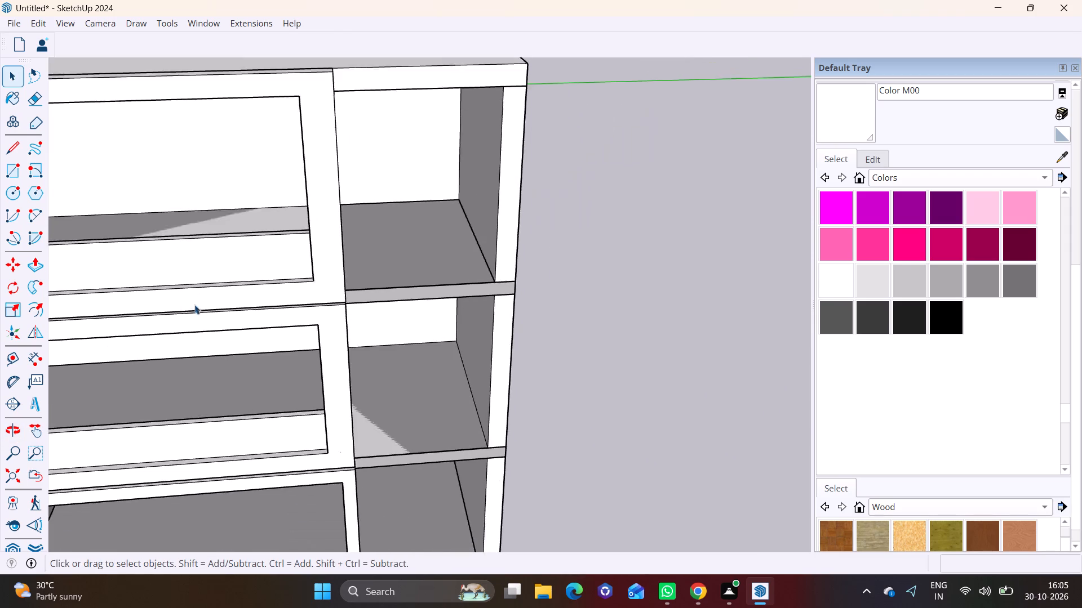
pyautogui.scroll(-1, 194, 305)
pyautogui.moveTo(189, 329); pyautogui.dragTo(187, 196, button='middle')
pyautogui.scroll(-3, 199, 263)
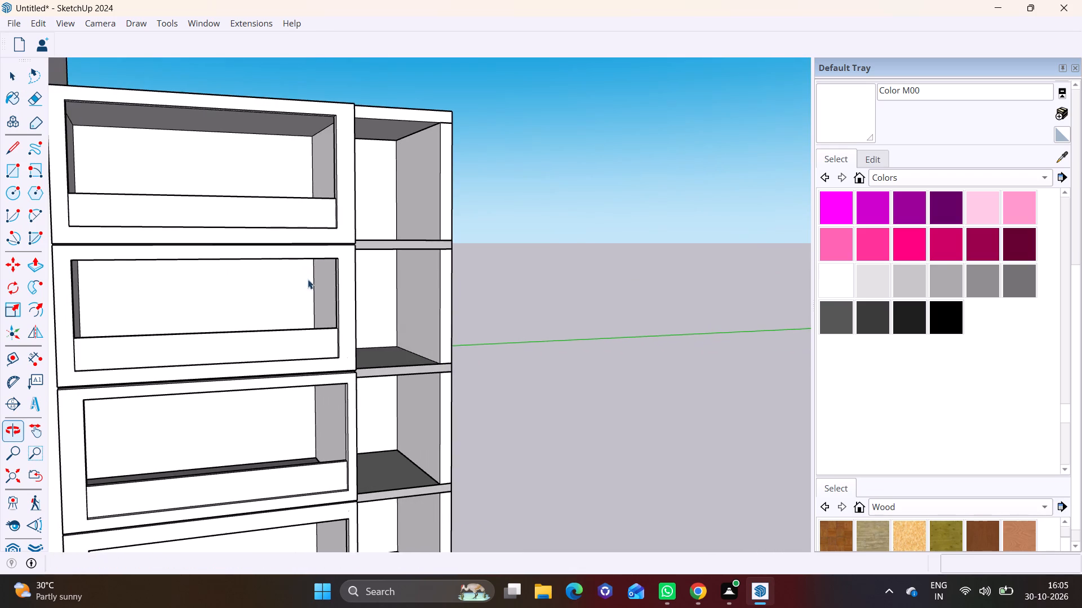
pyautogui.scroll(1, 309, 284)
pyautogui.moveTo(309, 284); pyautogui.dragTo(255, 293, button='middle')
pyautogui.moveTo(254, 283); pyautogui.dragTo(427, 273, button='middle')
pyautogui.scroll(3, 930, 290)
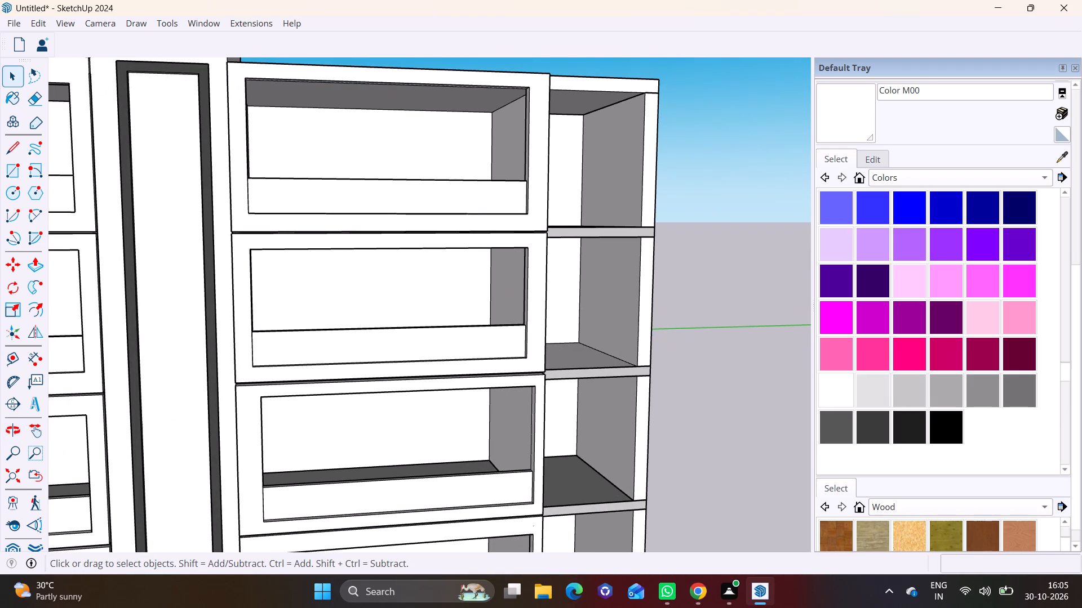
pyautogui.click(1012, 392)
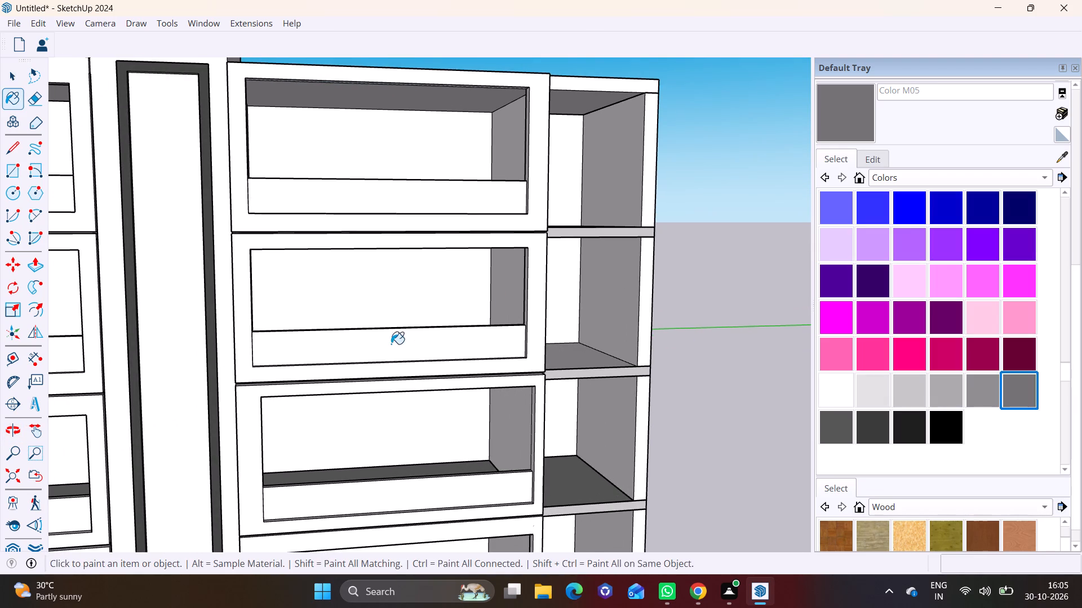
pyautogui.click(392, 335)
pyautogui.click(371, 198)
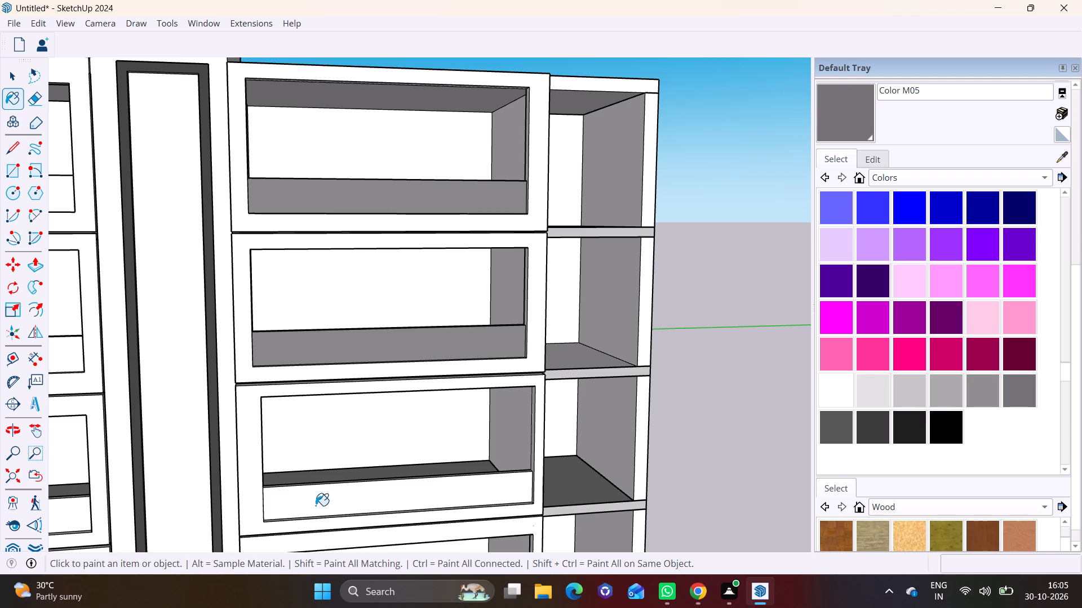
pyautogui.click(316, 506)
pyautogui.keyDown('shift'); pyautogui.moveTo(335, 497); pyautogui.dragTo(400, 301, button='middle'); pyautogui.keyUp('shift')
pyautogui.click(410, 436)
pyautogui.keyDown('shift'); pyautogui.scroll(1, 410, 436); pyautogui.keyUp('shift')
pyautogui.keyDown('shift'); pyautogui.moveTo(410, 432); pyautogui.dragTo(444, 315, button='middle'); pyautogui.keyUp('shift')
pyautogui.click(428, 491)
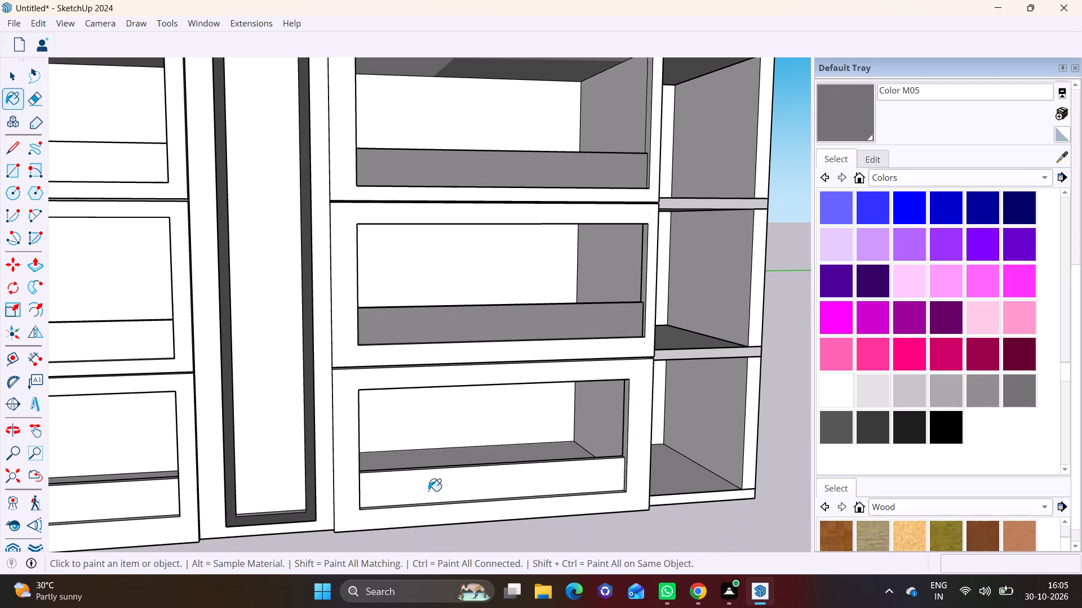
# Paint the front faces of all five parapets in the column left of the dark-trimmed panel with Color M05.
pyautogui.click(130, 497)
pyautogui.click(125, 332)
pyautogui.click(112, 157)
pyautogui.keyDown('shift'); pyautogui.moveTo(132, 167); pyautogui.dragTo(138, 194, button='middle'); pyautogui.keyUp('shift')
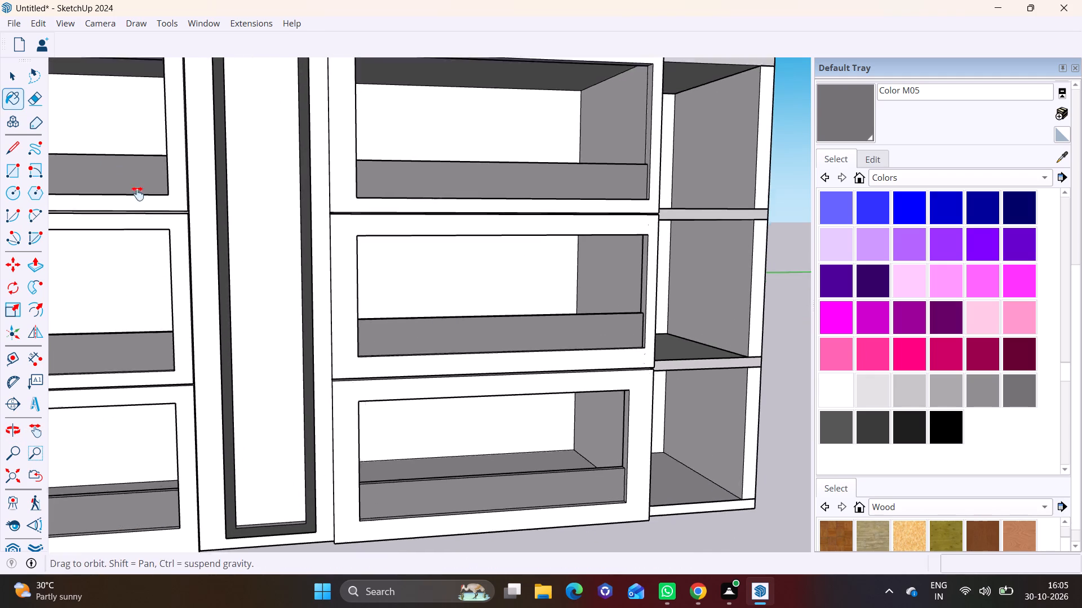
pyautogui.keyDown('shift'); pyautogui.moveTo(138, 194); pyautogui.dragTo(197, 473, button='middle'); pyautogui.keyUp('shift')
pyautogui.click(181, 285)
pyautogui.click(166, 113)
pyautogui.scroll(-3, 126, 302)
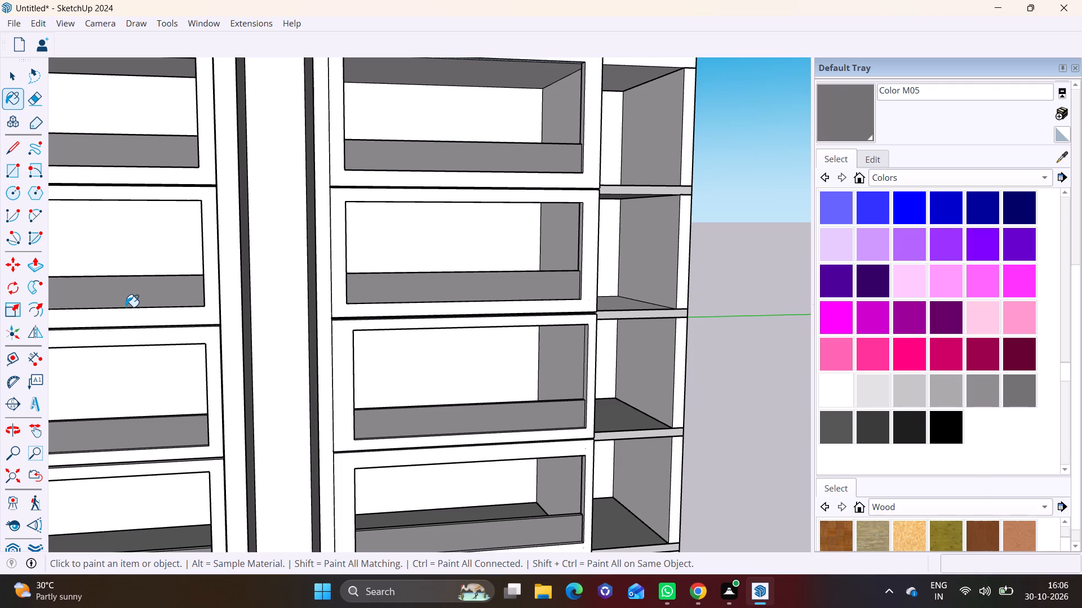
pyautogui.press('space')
# Paint the front faces of all five parapets in the column right of the dark-trimmed panel with Color M08.
pyautogui.scroll(-7, 112, 322)
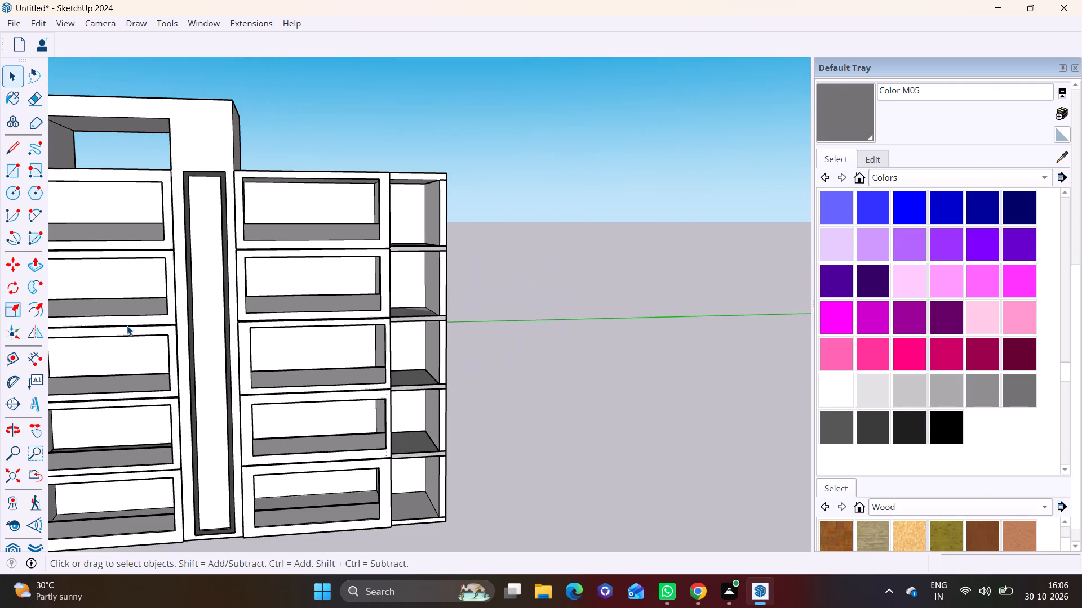
pyautogui.moveTo(140, 332); pyautogui.dragTo(58, 305, button='middle')
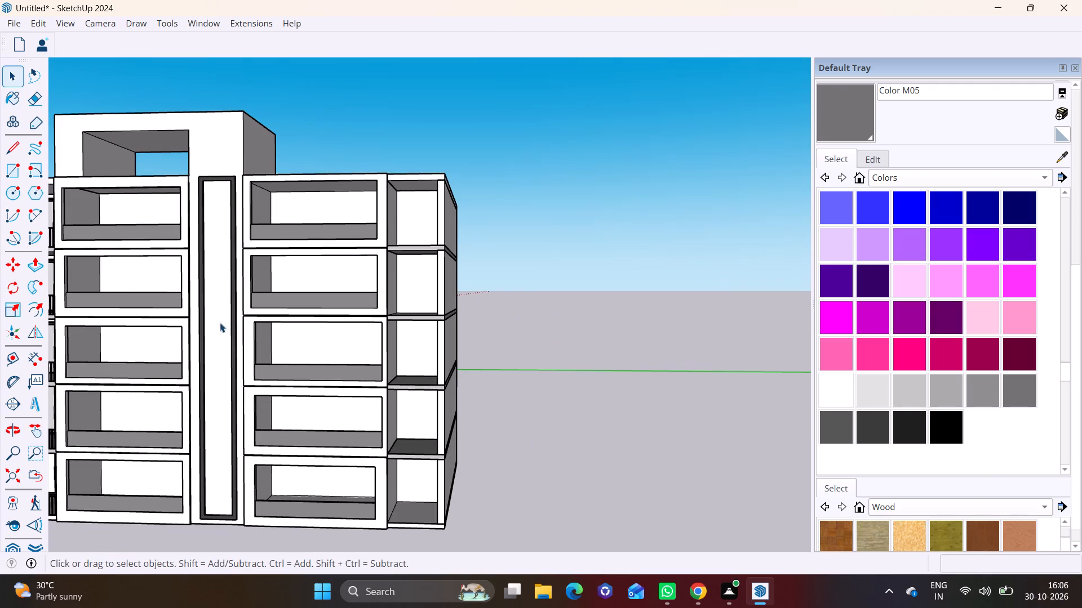
pyautogui.keyDown('shift'); pyautogui.moveTo(335, 366); pyautogui.dragTo(462, 340, button='middle'); pyautogui.keyUp('shift')
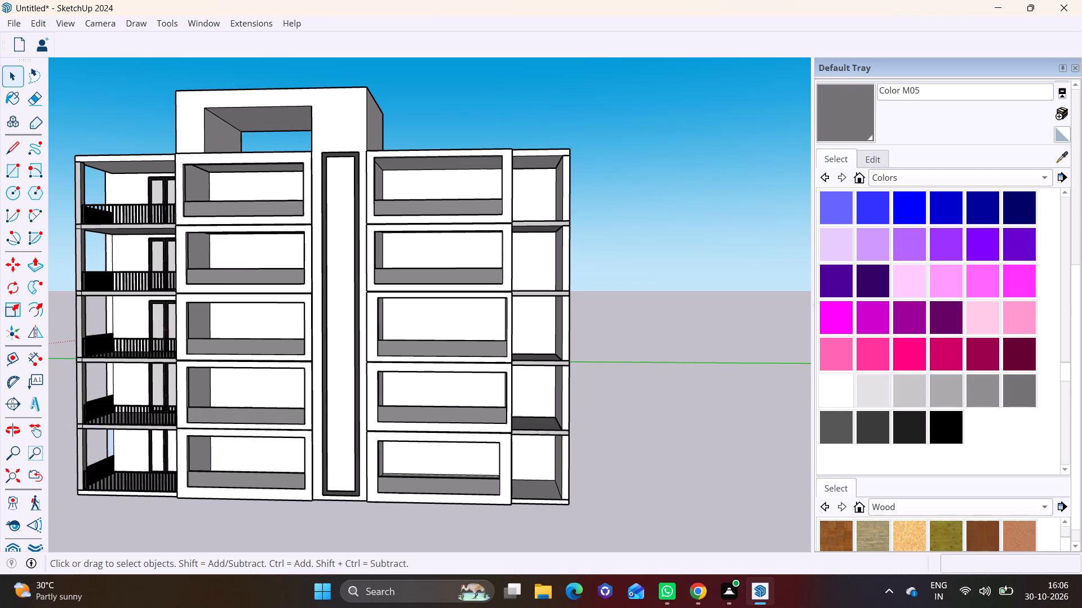
pyautogui.moveTo(914, 433); pyautogui.dragTo(896, 421)
pyautogui.click(909, 428)
pyautogui.click(449, 489)
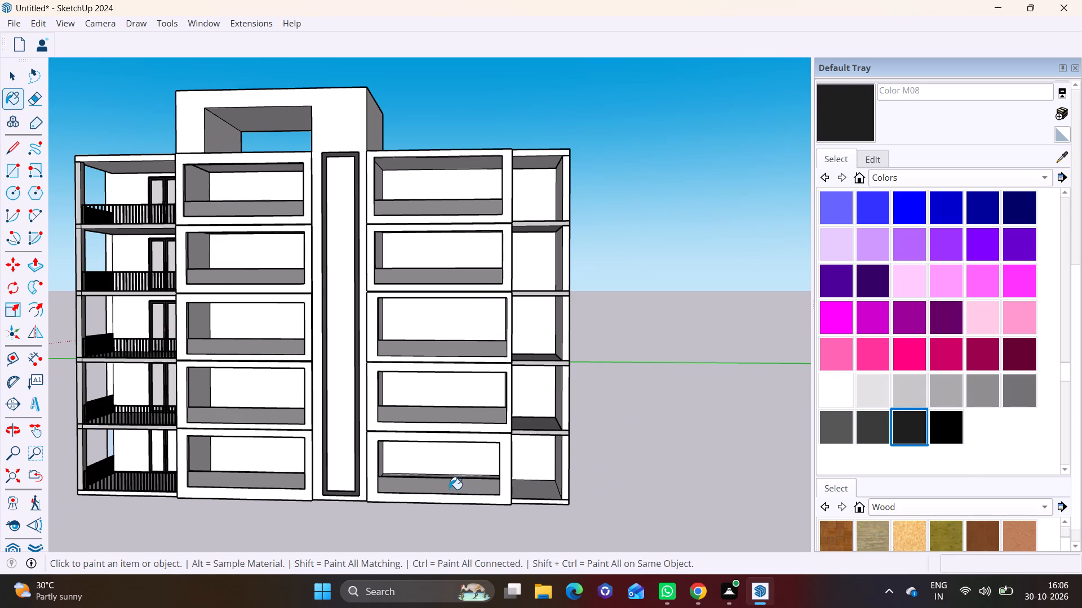
pyautogui.click(463, 416)
pyautogui.click(448, 347)
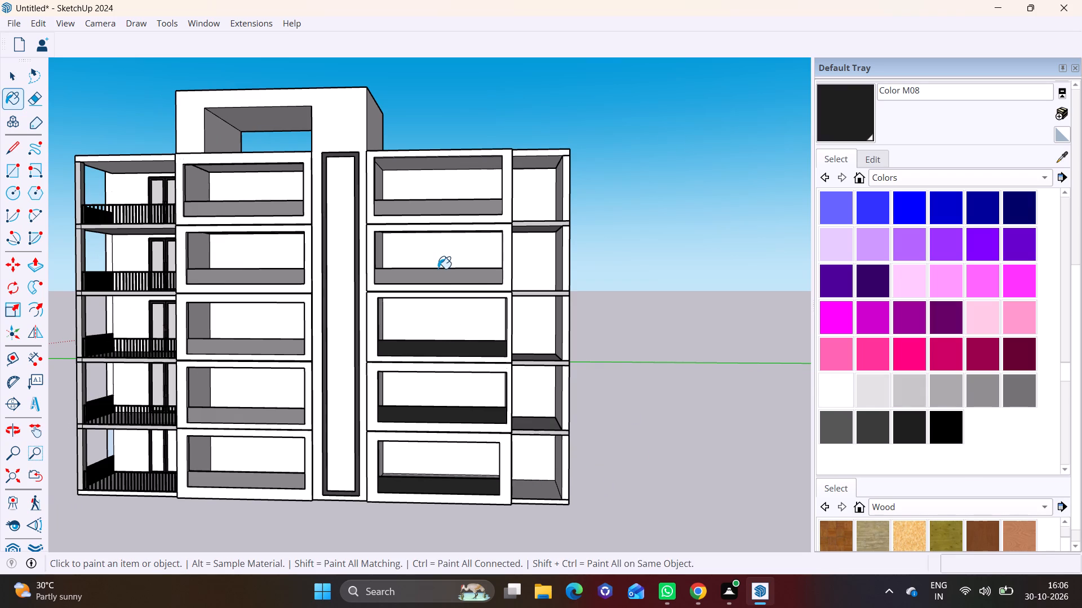
pyautogui.click(438, 269)
pyautogui.click(428, 270)
pyautogui.click(437, 210)
# Paint the front faces of all five parapets in the column left of the dark-trimmed panel with Color M08.
pyautogui.click(258, 202)
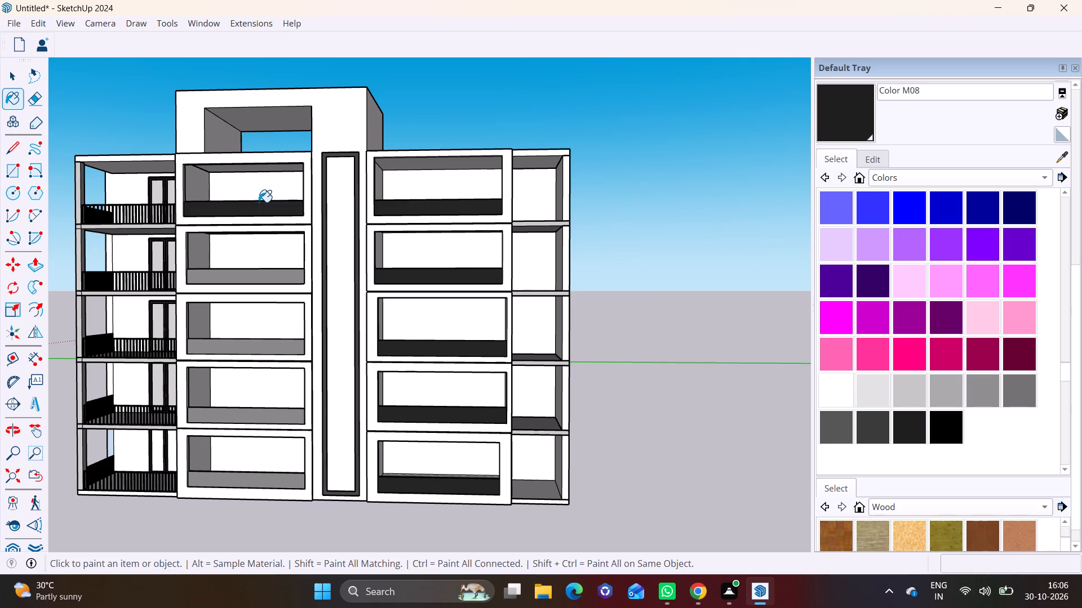
pyautogui.click(259, 273)
pyautogui.click(247, 346)
pyautogui.click(249, 419)
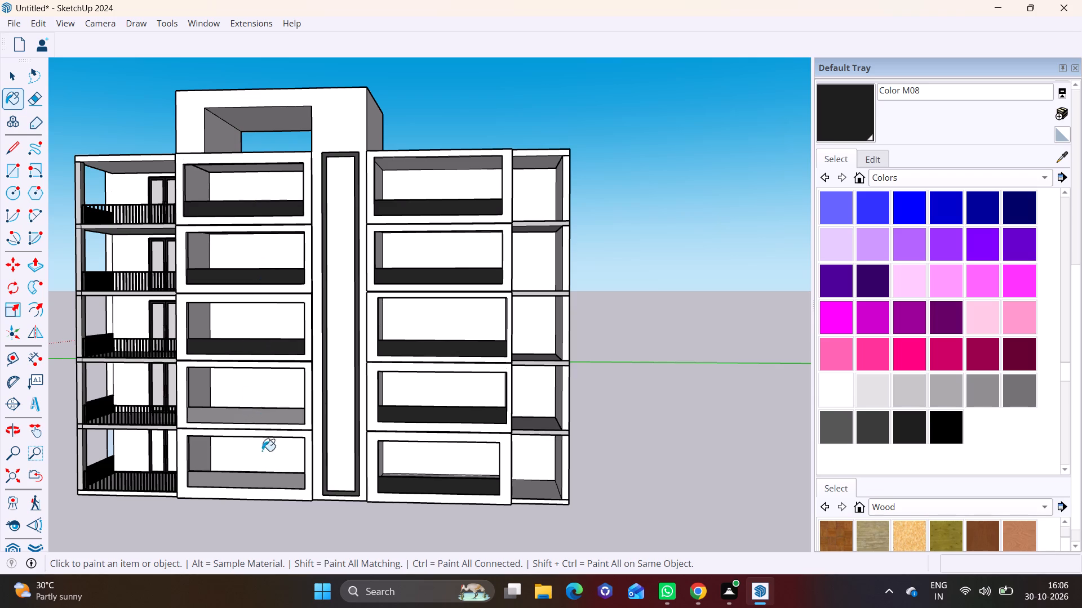
pyautogui.click(260, 480)
# Search 3D Warehouse for "window glass" models.
pyautogui.scroll(-2, 261, 481)
pyautogui.moveTo(261, 481); pyautogui.dragTo(353, 479, button='middle')
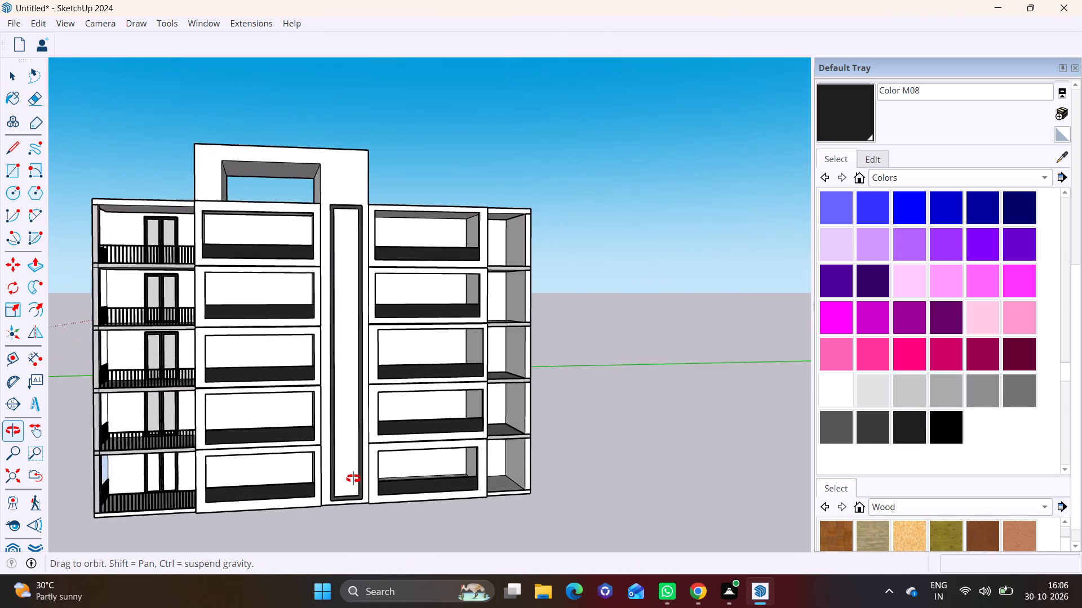
pyautogui.moveTo(353, 479); pyautogui.dragTo(372, 472, button='middle')
pyautogui.scroll(2, 327, 397)
pyautogui.scroll(-3, 327, 397)
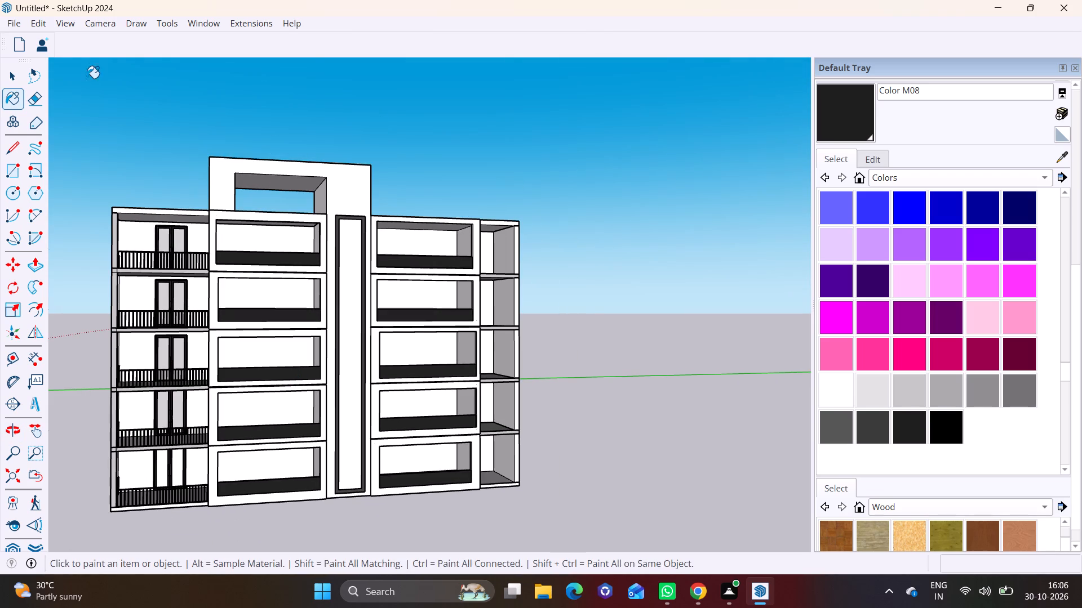
pyautogui.click(201, 24)
pyautogui.click(224, 138)
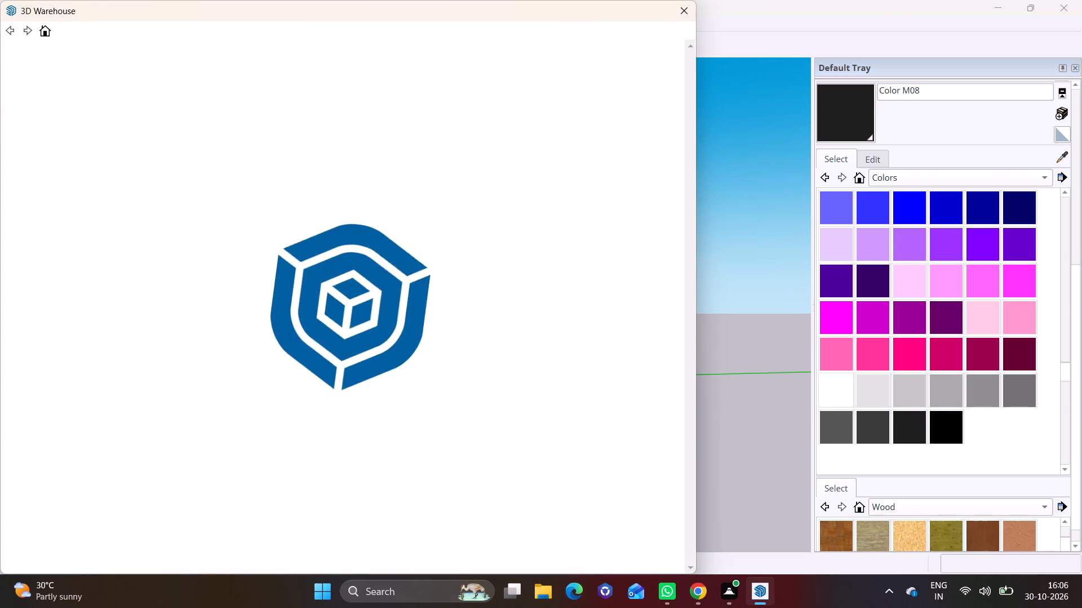
pyautogui.click(515, 66)
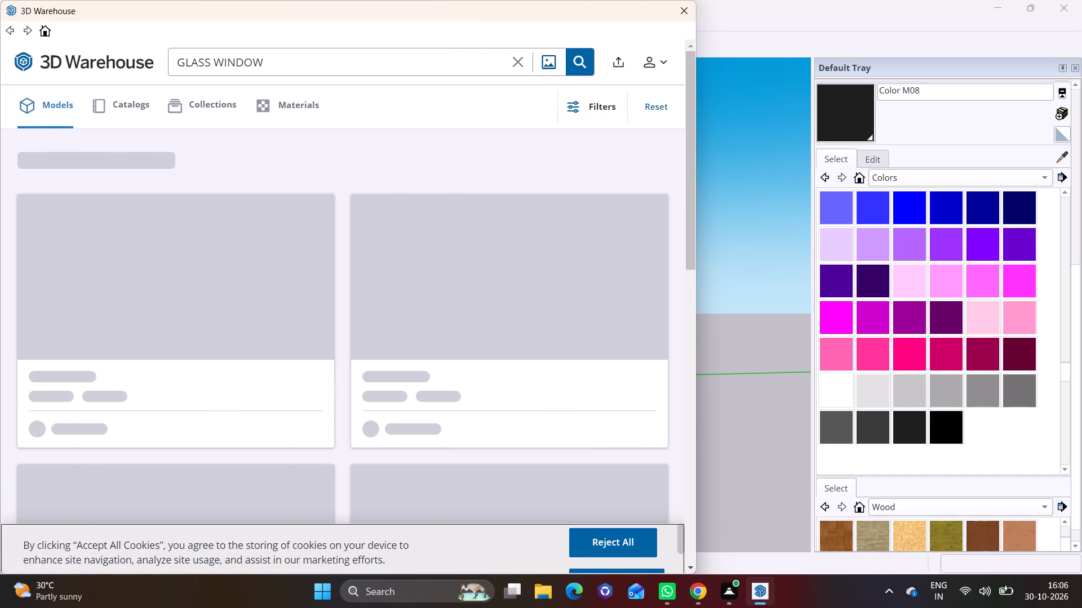
pyautogui.click(407, 52)
pyautogui.write('window')
pyautogui.press('space')
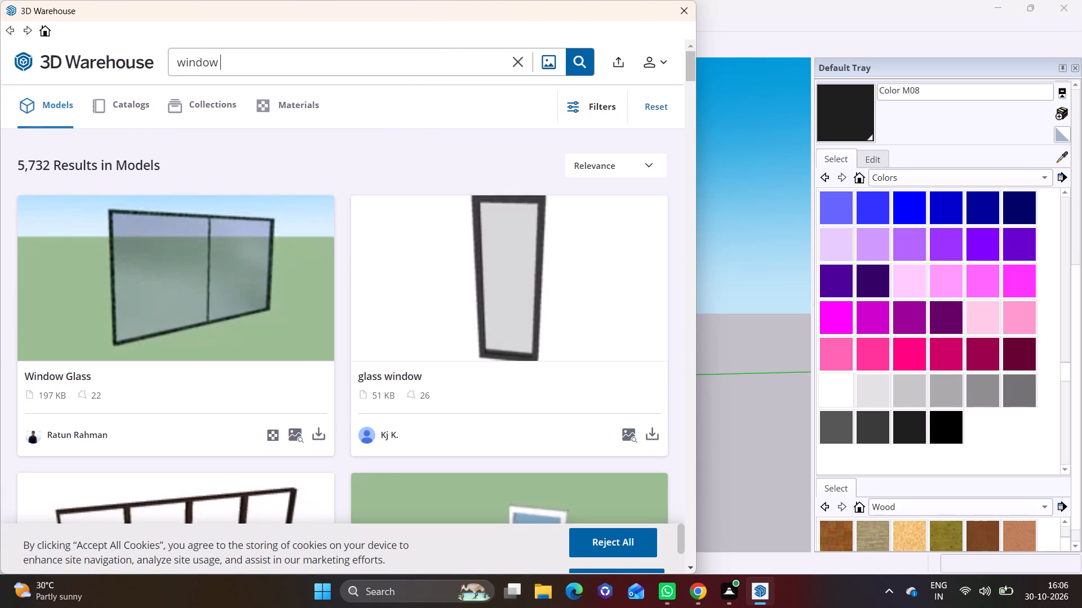
pyautogui.write('glass')
pyautogui.press('Return')
# Download the 62 KB "GLASS WINDOW" model with eight panes and place it on the flat roof beside the raised rooftop block.
pyautogui.click(690, 568)
pyautogui.doubleClick(690, 568)
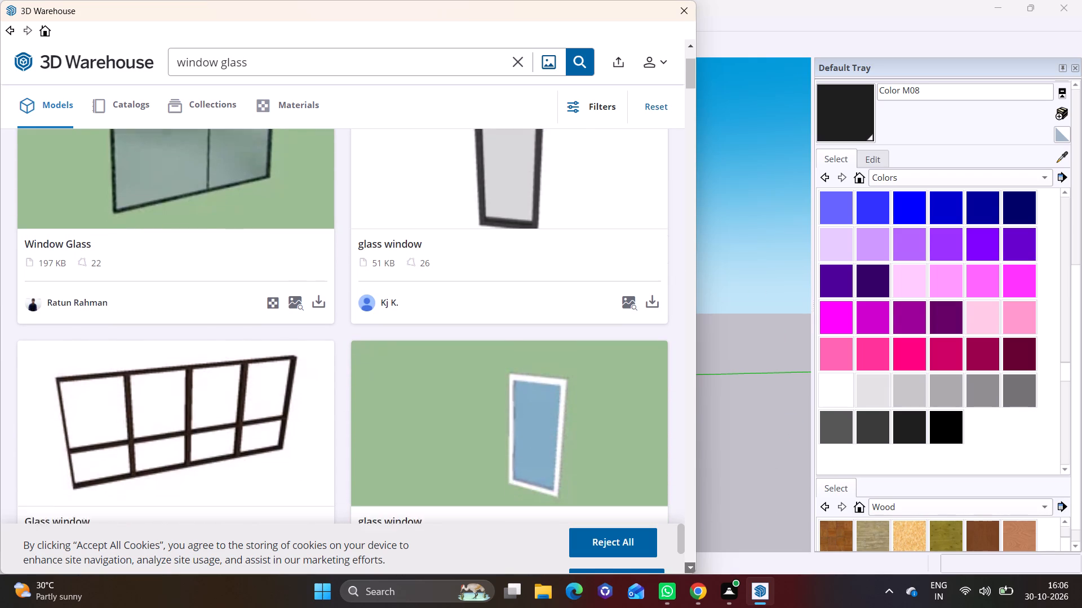
pyautogui.click(690, 568)
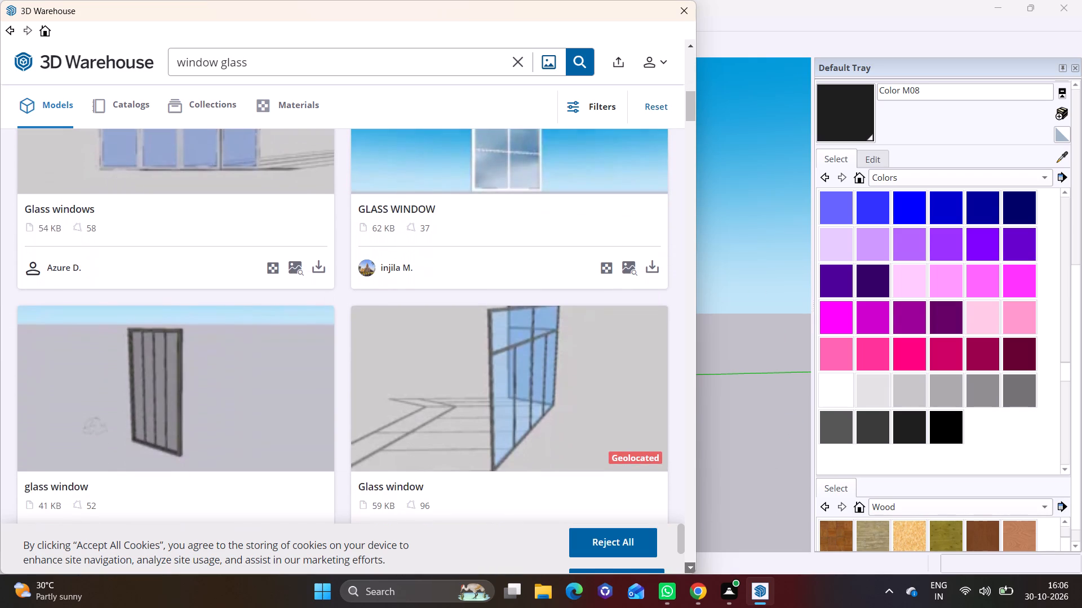
pyautogui.click(643, 257)
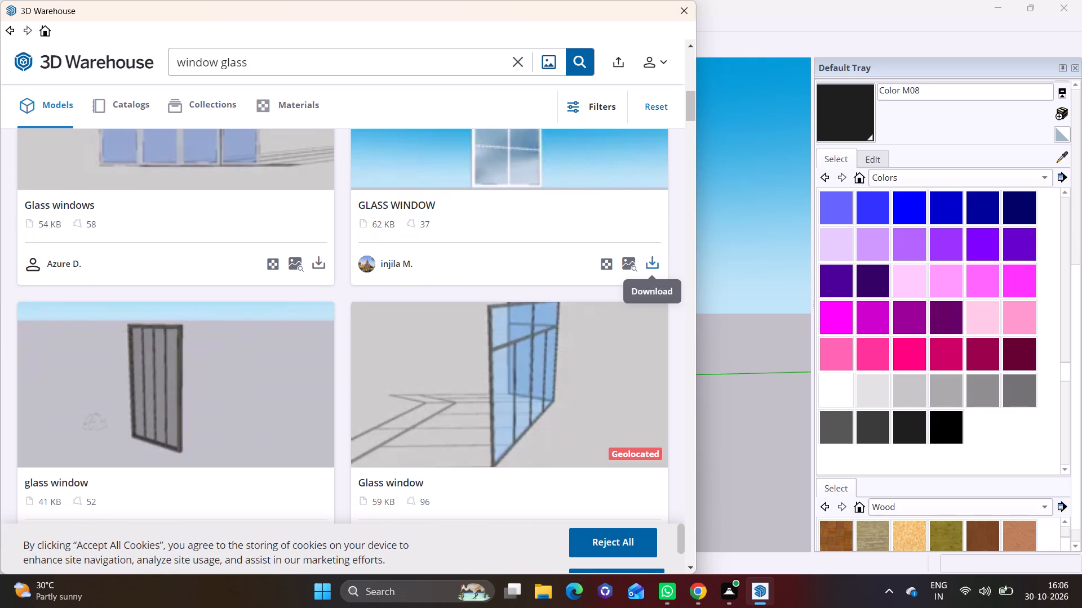
pyautogui.click(311, 309)
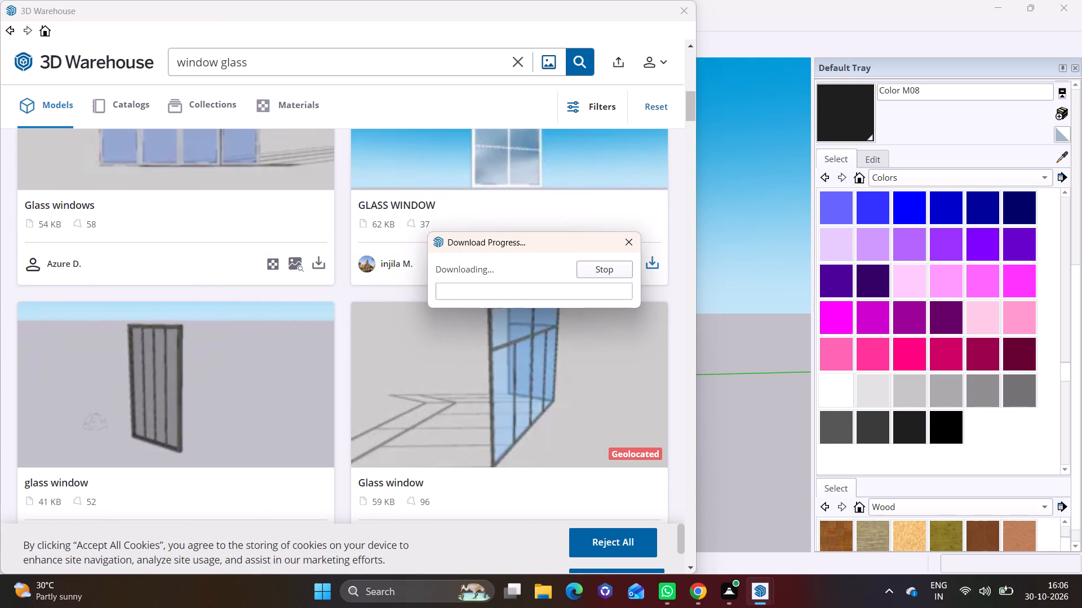
pyautogui.scroll(2, 342, 269)
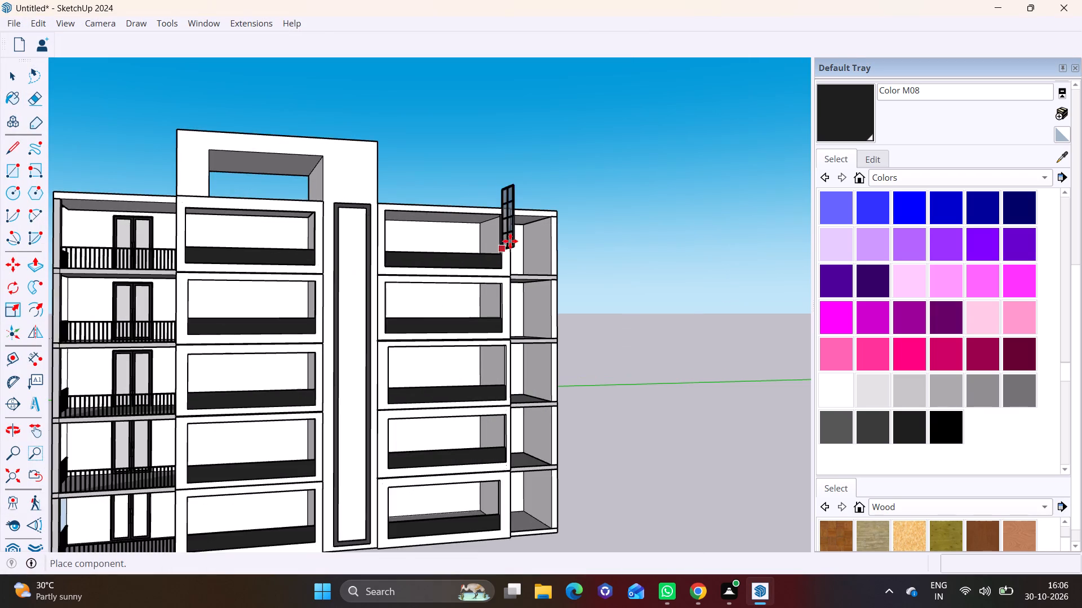
pyautogui.moveTo(510, 241); pyautogui.dragTo(382, 376, button='middle')
pyautogui.click(429, 190)
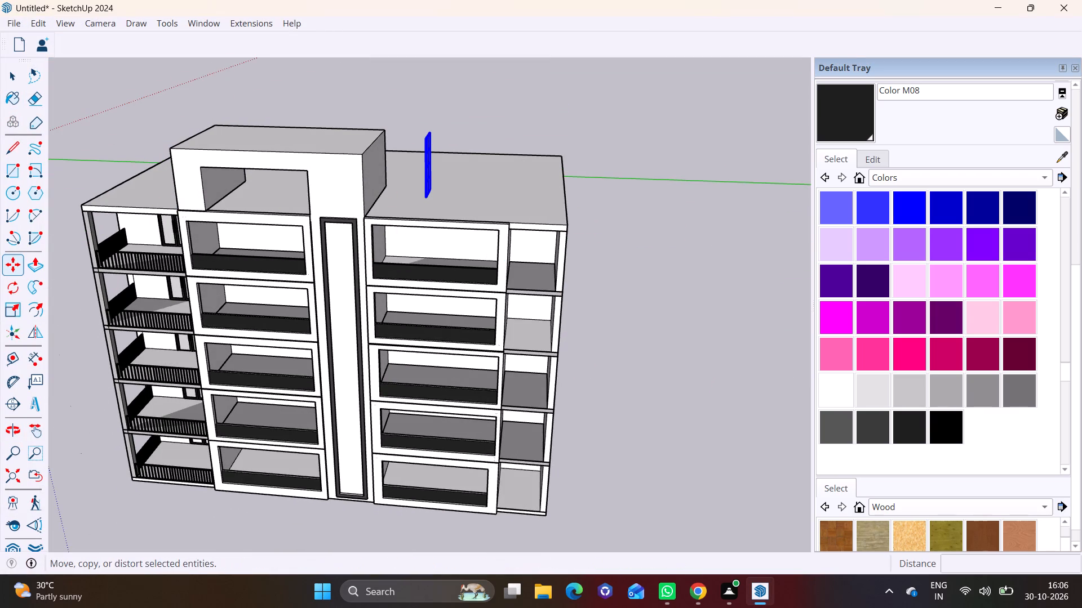
# Rotate the glass window 90 degrees on the roof plane so it is parallel to the front facade.
pyautogui.click(1, 294)
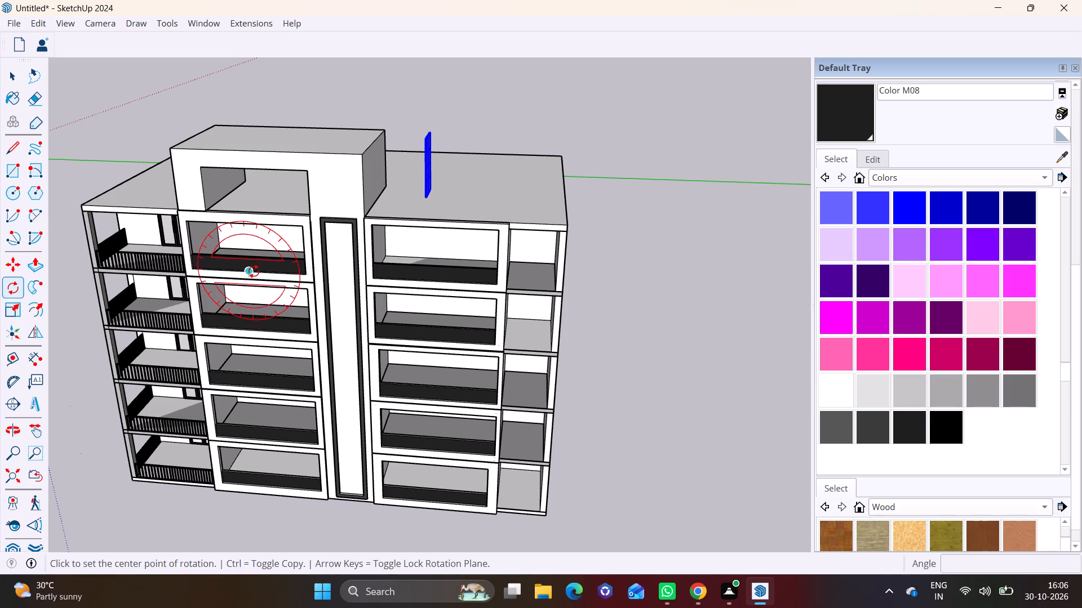
pyautogui.moveTo(254, 271); pyautogui.dragTo(187, 388, button='middle')
pyautogui.scroll(1, 419, 277)
pyautogui.moveTo(419, 277); pyautogui.dragTo(398, 332, button='middle')
pyautogui.click(413, 297)
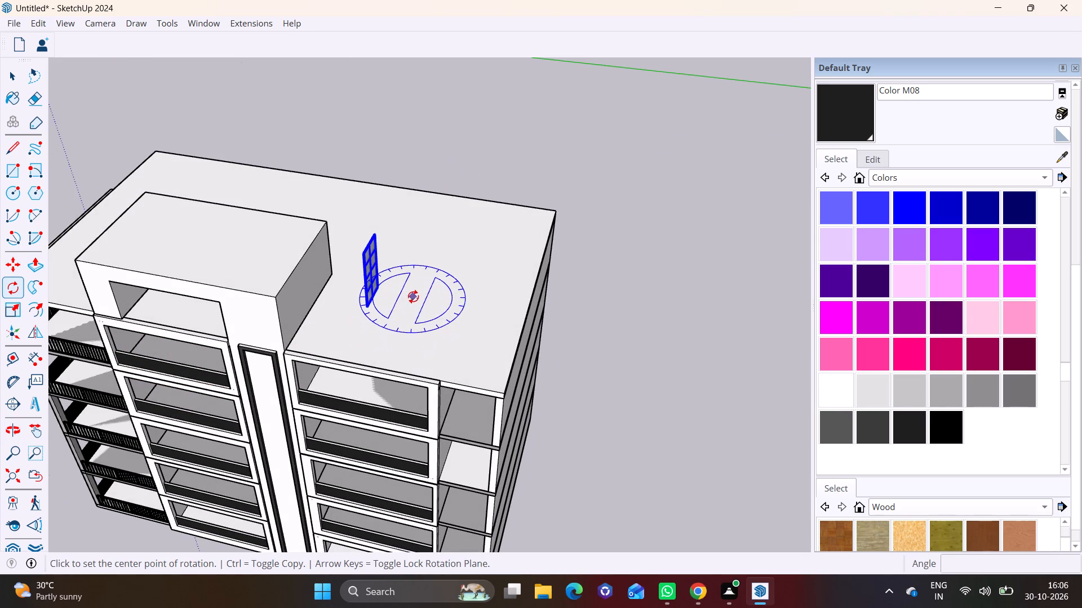
pyautogui.click(480, 312)
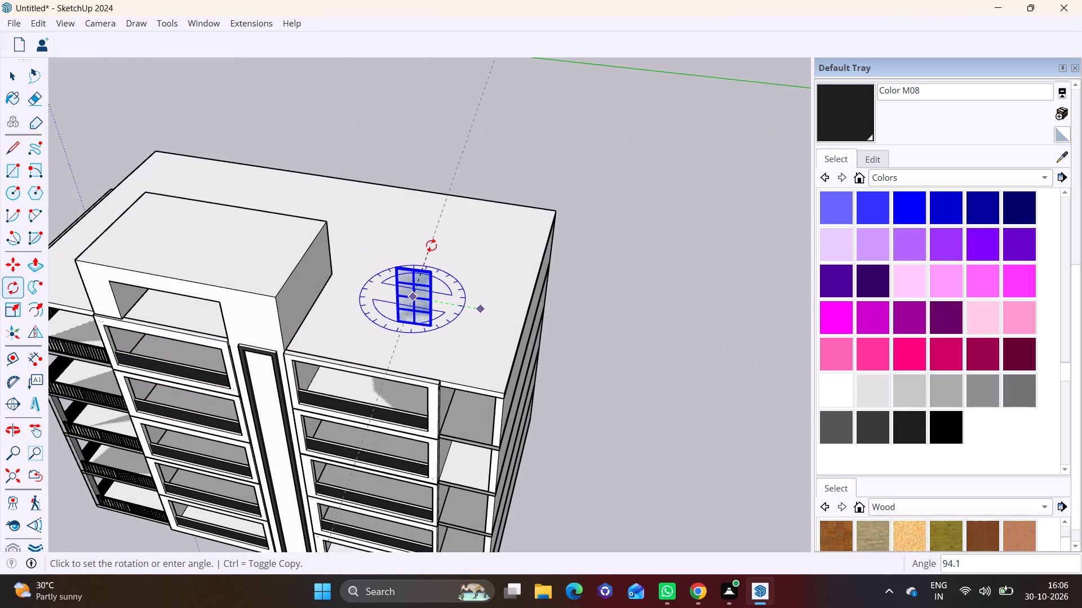
pyautogui.click(434, 247)
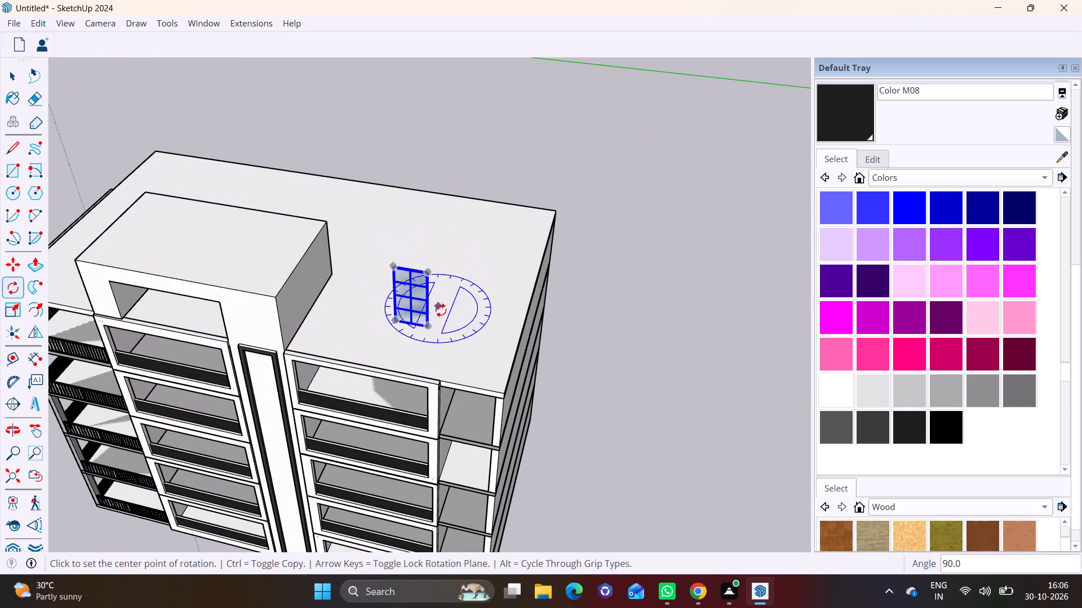
# Move the glass window by its upper corner to the top inside corner of the dark-trimmed vertical panel.
pyautogui.press('m')
pyautogui.press('space')
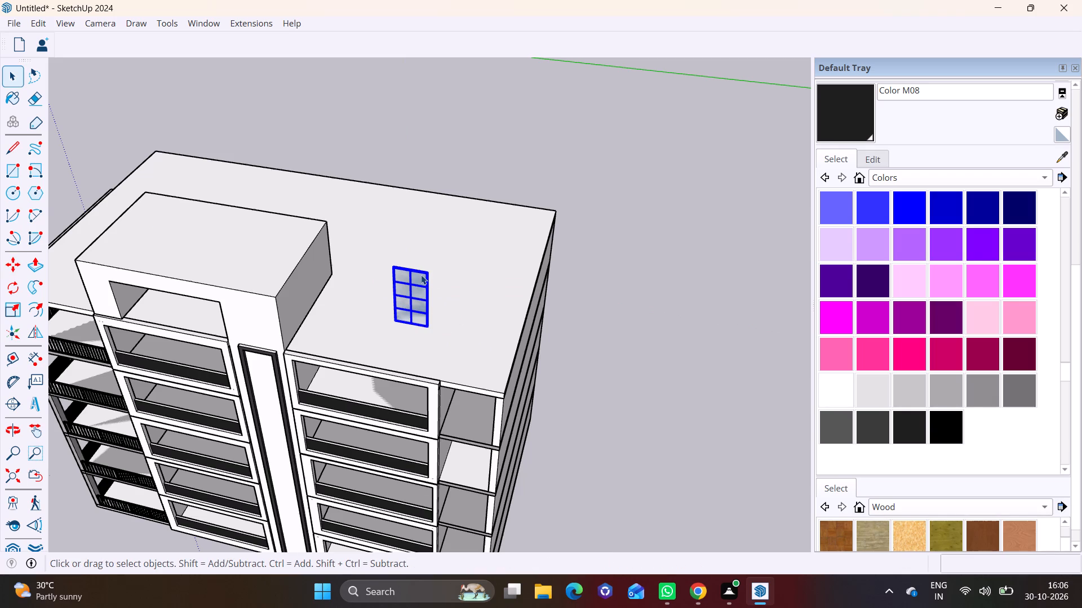
pyautogui.click(421, 275)
pyautogui.press('m')
pyautogui.click(428, 274)
pyautogui.scroll(6, 255, 343)
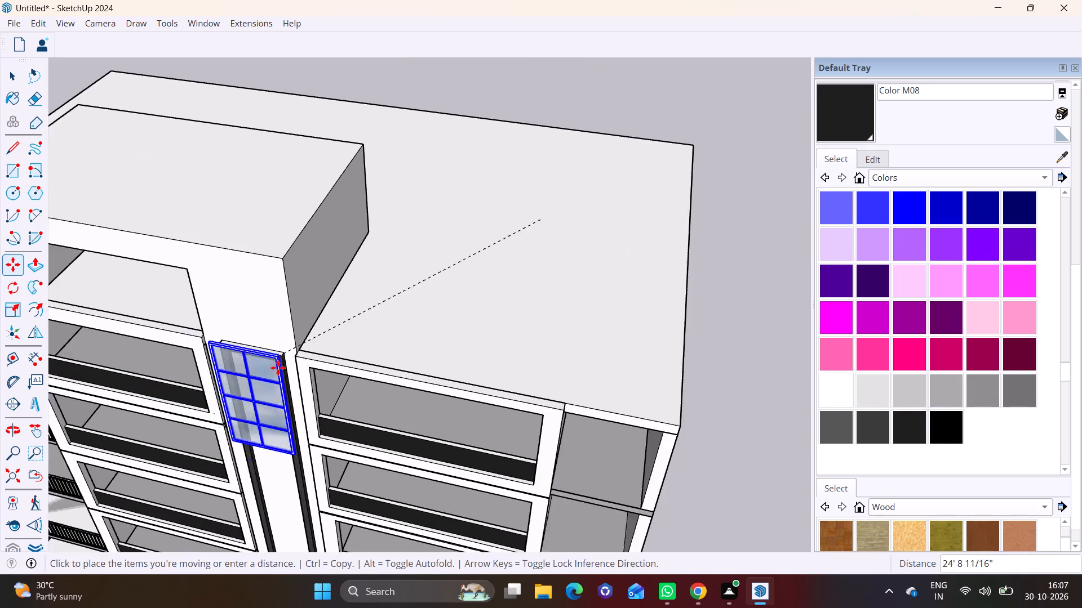
pyautogui.scroll(2, 278, 368)
pyautogui.moveTo(284, 359); pyautogui.dragTo(387, 243, button='middle')
pyautogui.scroll(6, 328, 323)
pyautogui.moveTo(303, 380); pyautogui.dragTo(299, 211, button='middle')
pyautogui.scroll(-4, 288, 492)
pyautogui.keyDown('shift'); pyautogui.moveTo(289, 499); pyautogui.dragTo(308, 371, button='middle'); pyautogui.keyUp('shift')
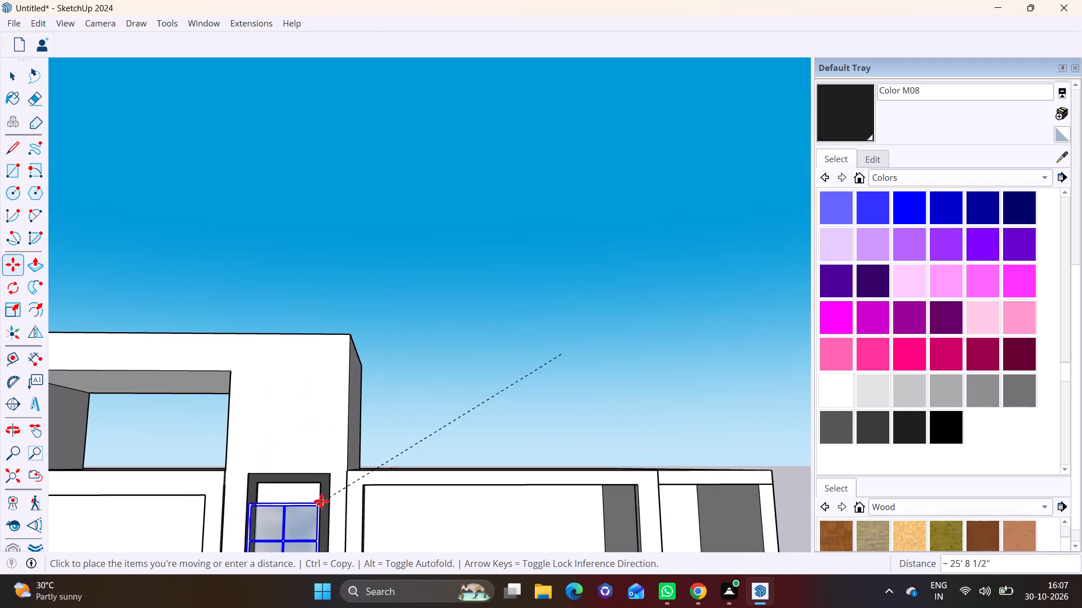
pyautogui.click(323, 481)
# Scale the glass window's width down to fit between the dark side trims of the vertical panel.
pyautogui.keyDown('shift'); pyautogui.moveTo(303, 494); pyautogui.dragTo(332, 276, button='middle'); pyautogui.keyUp('shift')
pyautogui.moveTo(327, 298); pyautogui.dragTo(394, 362, button='middle')
pyautogui.scroll(3, 288, 390)
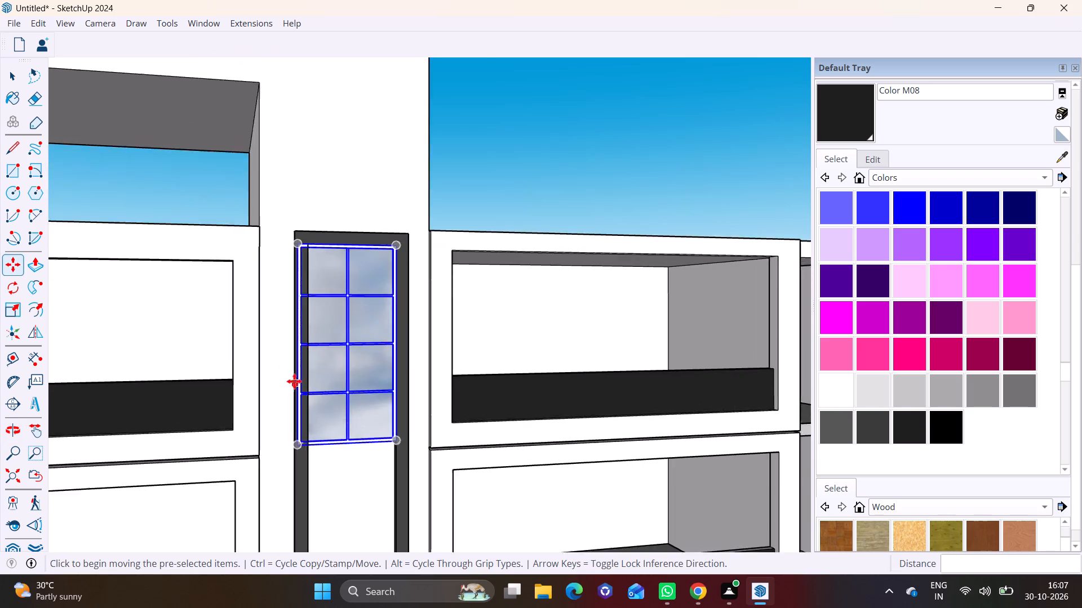
pyautogui.scroll(4, 294, 381)
pyautogui.moveTo(340, 375); pyautogui.dragTo(483, 390, button='middle')
pyautogui.keyDown('shift'); pyautogui.moveTo(418, 390); pyautogui.dragTo(347, 311, button='middle'); pyautogui.keyUp('shift')
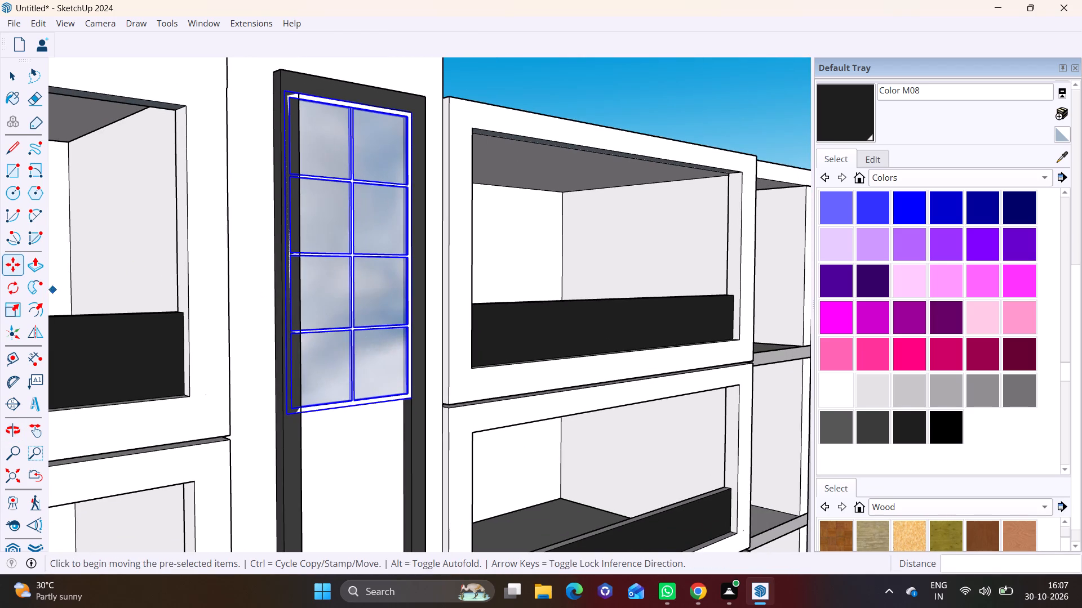
pyautogui.click(12, 314)
pyautogui.scroll(3, 270, 275)
pyautogui.click(291, 242)
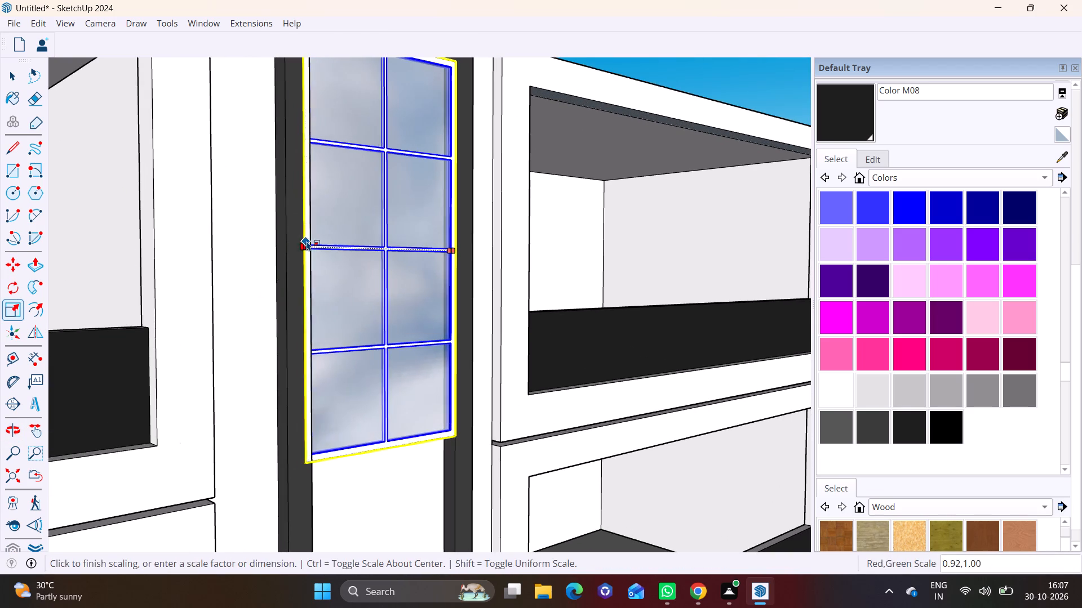
pyautogui.click(312, 239)
# Stretch the glass window down to the bottom of the dark-trimmed panel, at a vertical scale of about 5.30.
pyautogui.moveTo(365, 293); pyautogui.dragTo(242, 277, button='middle')
pyautogui.click(334, 436)
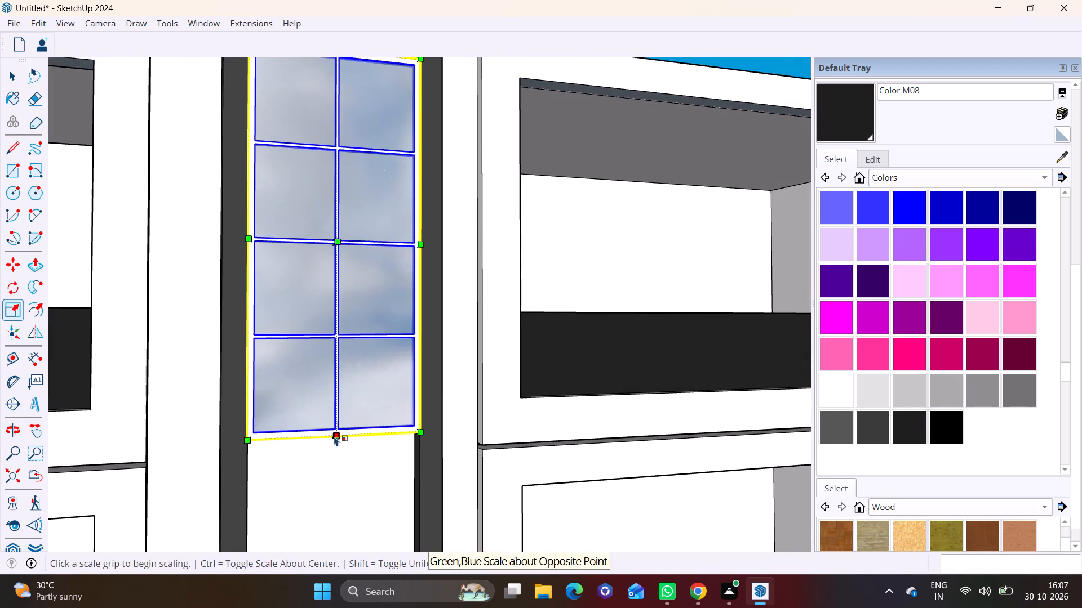
pyautogui.scroll(-7, 325, 497)
pyautogui.moveTo(325, 497); pyautogui.dragTo(312, 190, button='middle')
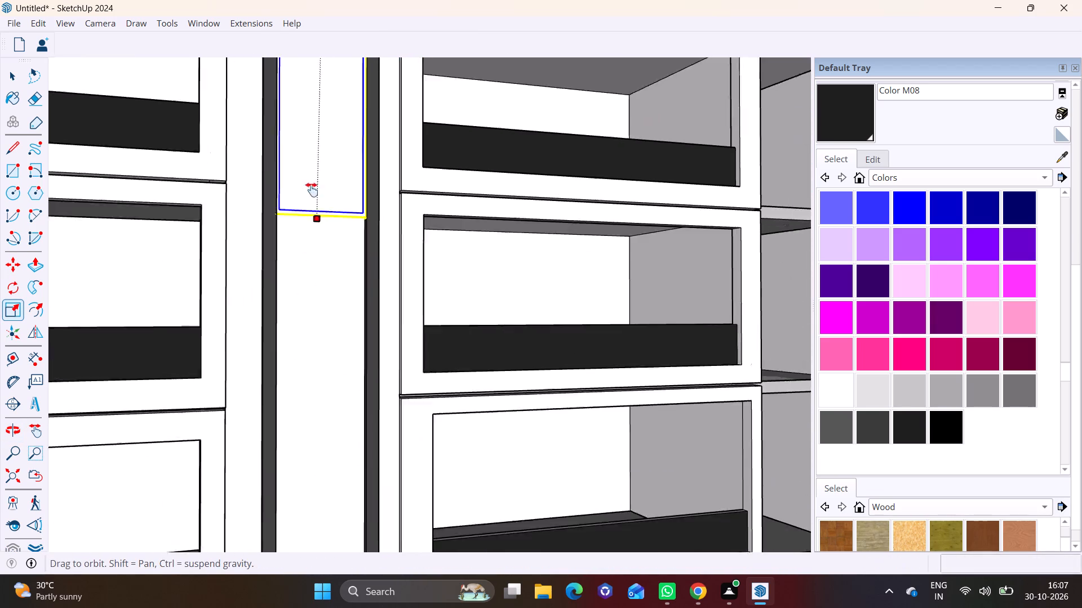
pyautogui.moveTo(312, 190); pyautogui.dragTo(311, 175, button='middle')
pyautogui.keyDown('shift'); pyautogui.moveTo(320, 411); pyautogui.dragTo(305, 115, button='middle'); pyautogui.keyUp('shift')
pyautogui.keyDown('shift'); pyautogui.moveTo(307, 407); pyautogui.dragTo(259, 240, button='middle'); pyautogui.keyUp('shift')
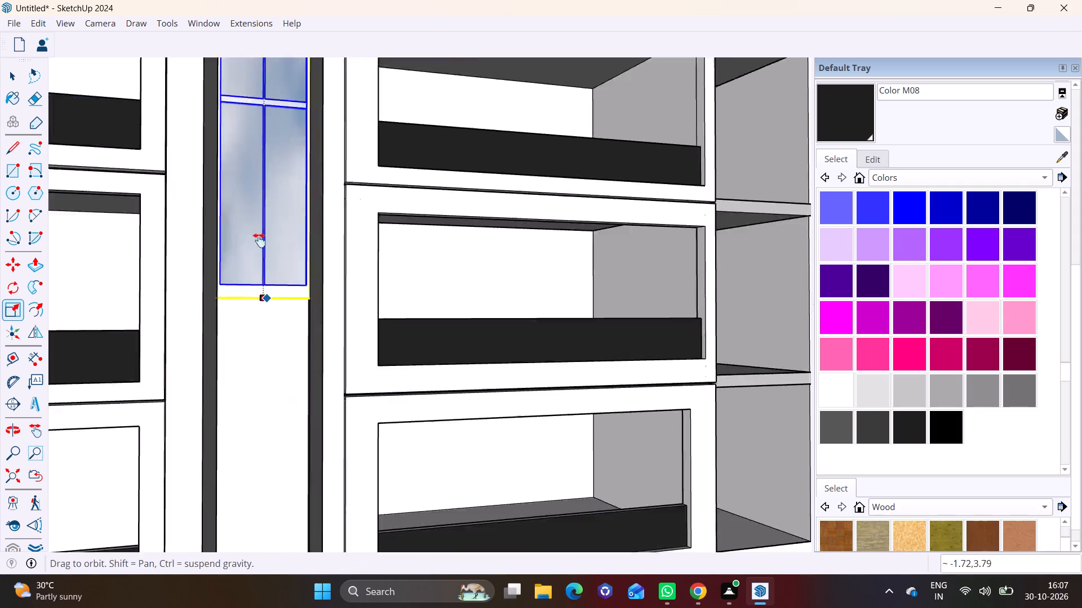
pyautogui.keyDown('shift'); pyautogui.moveTo(259, 240); pyautogui.dragTo(247, 155, button='middle'); pyautogui.keyUp('shift')
pyautogui.click(241, 463)
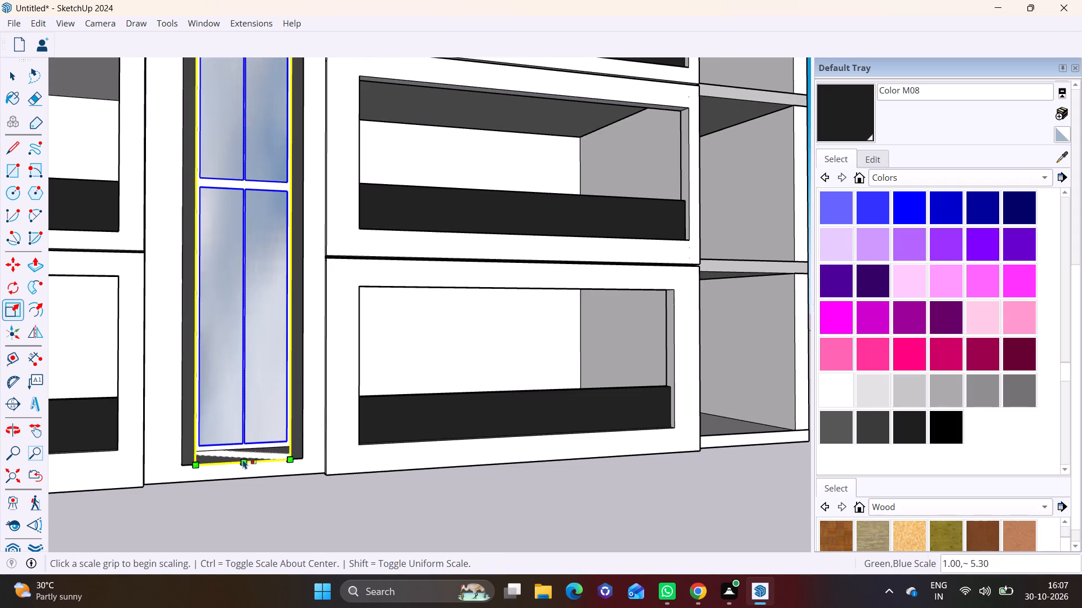
pyautogui.scroll(3, 259, 440)
pyautogui.moveTo(270, 444); pyautogui.dragTo(229, 321, button='middle')
pyautogui.scroll(1, 233, 337)
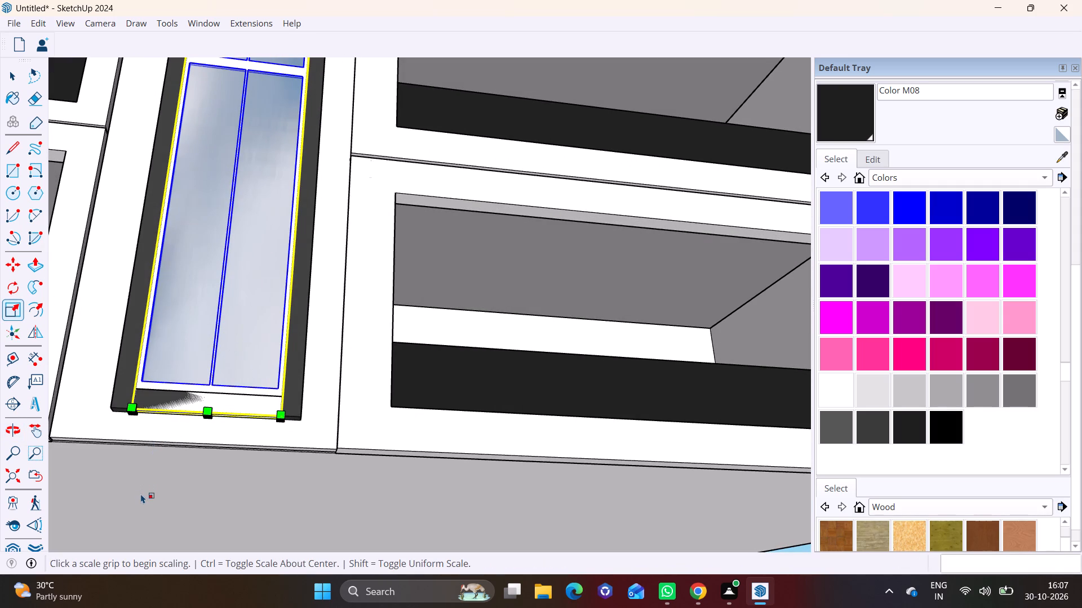
pyautogui.press('space')
pyautogui.click(139, 493)
# Examine the stretched glass window's fit inside the dark trim from bottom to top, and its look on the whole facade.
pyautogui.moveTo(245, 140); pyautogui.dragTo(226, 373, button='middle')
pyautogui.moveTo(238, 361); pyautogui.dragTo(237, 350, button='middle')
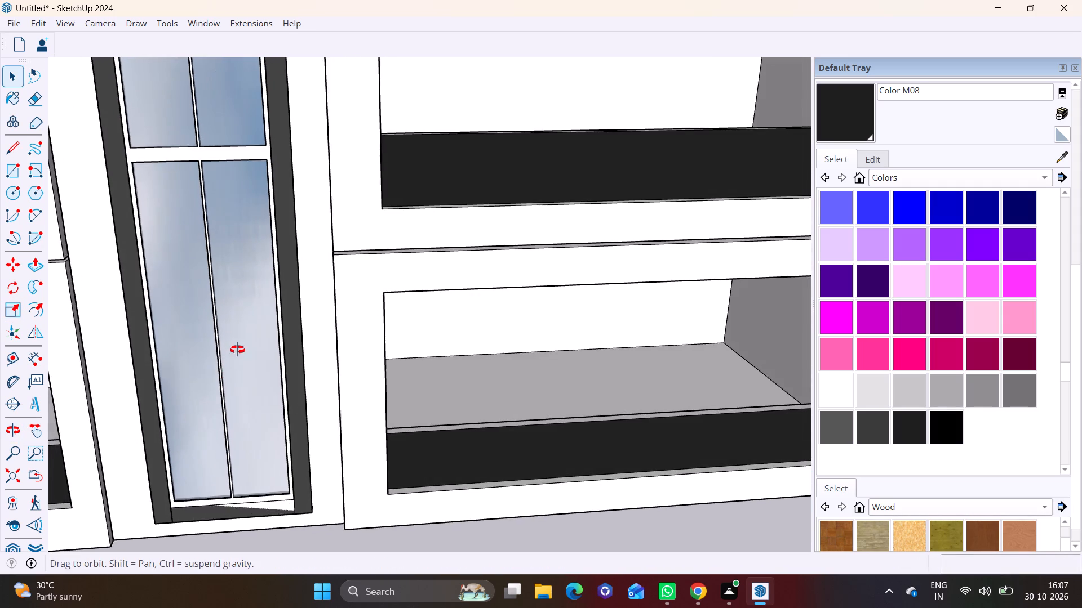
pyautogui.moveTo(237, 350); pyautogui.dragTo(264, 204, button='middle')
pyautogui.scroll(-15, 220, 327)
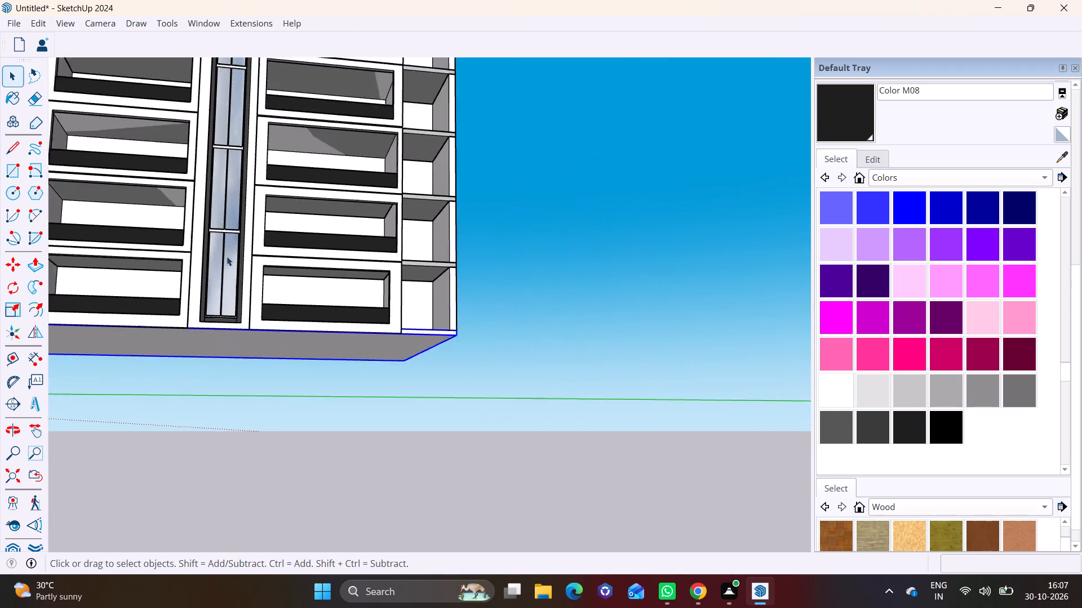
pyautogui.scroll(-6, 227, 256)
pyautogui.keyDown('shift'); pyautogui.moveTo(225, 208); pyautogui.dragTo(217, 418, button='middle'); pyautogui.keyUp('shift')
pyautogui.scroll(12, 196, 288)
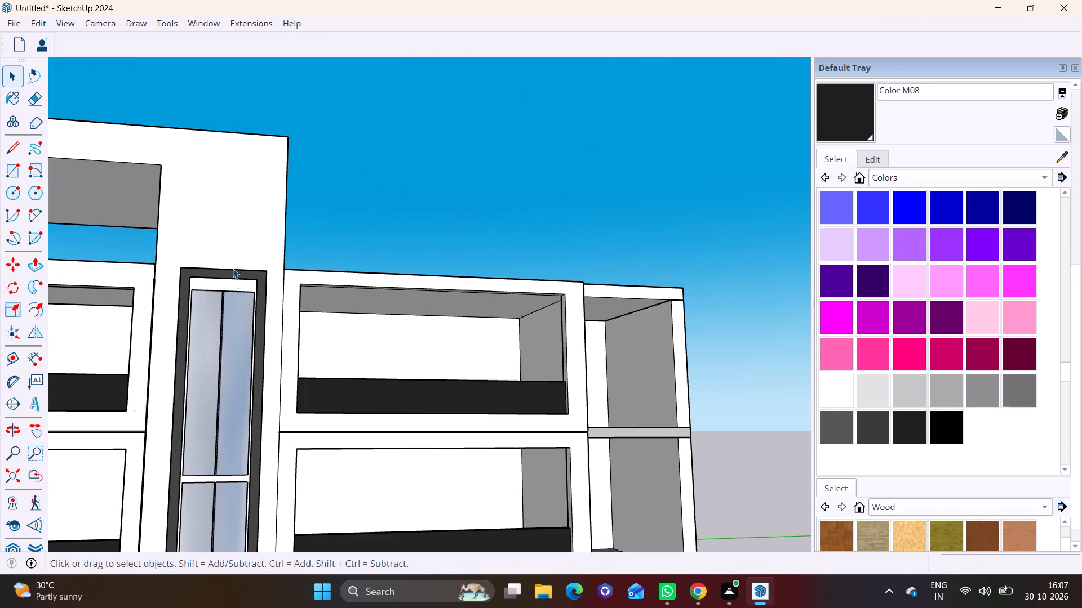
pyautogui.moveTo(224, 299); pyautogui.dragTo(372, 348, button='middle')
pyautogui.click(688, 353)
pyautogui.scroll(-7, 289, 417)
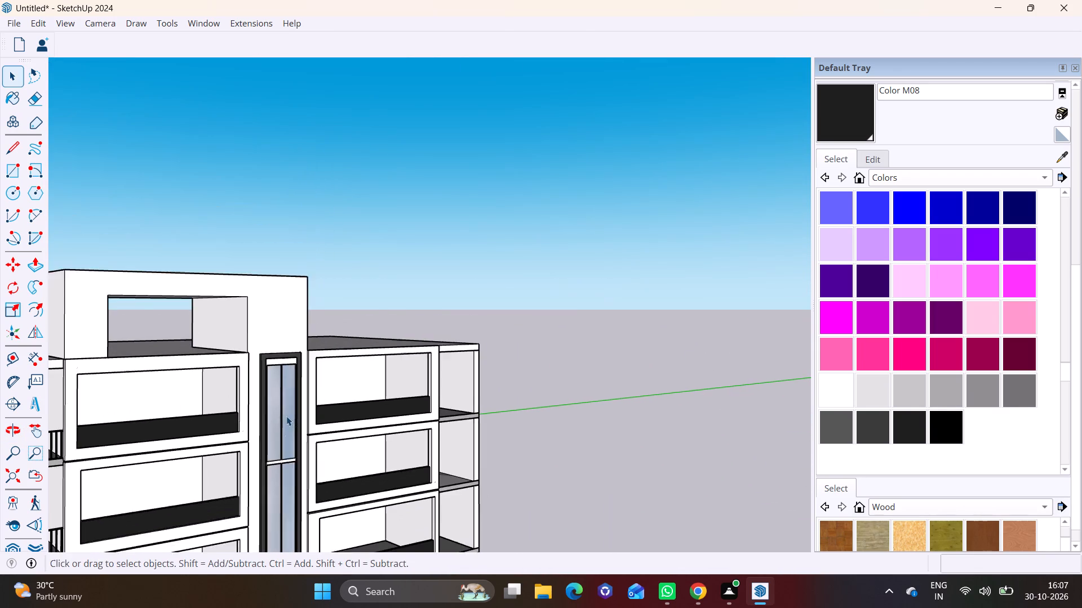
pyautogui.scroll(-3, 286, 416)
pyautogui.scroll(-1, 282, 365)
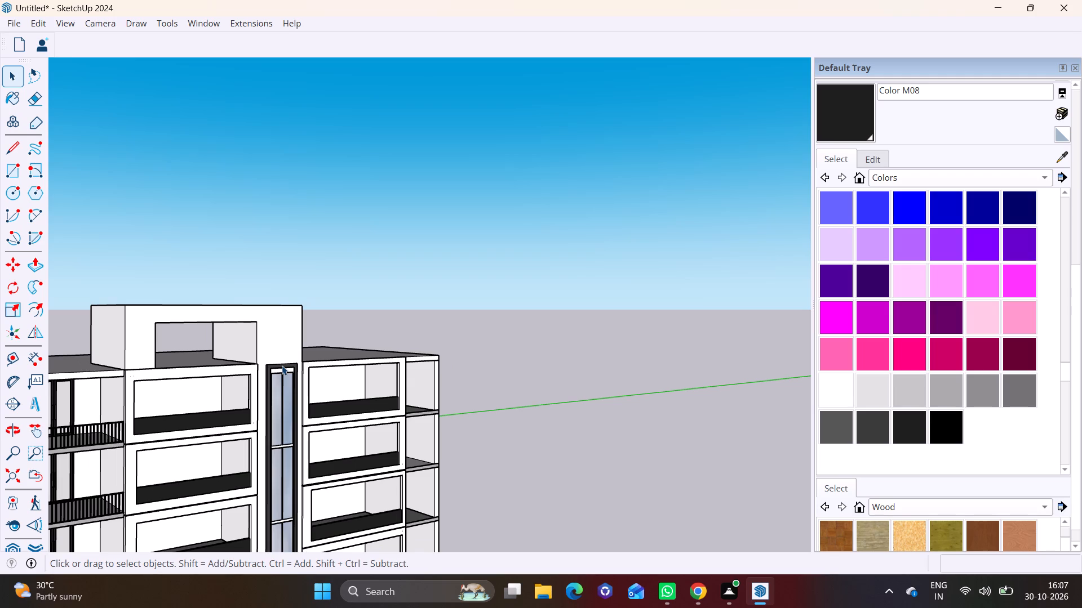
pyautogui.scroll(12, 282, 365)
pyautogui.scroll(-17, 283, 365)
pyautogui.keyDown('shift'); pyautogui.moveTo(283, 365); pyautogui.dragTo(270, 261, button='middle'); pyautogui.keyUp('shift')
pyautogui.scroll(2, 393, 315)
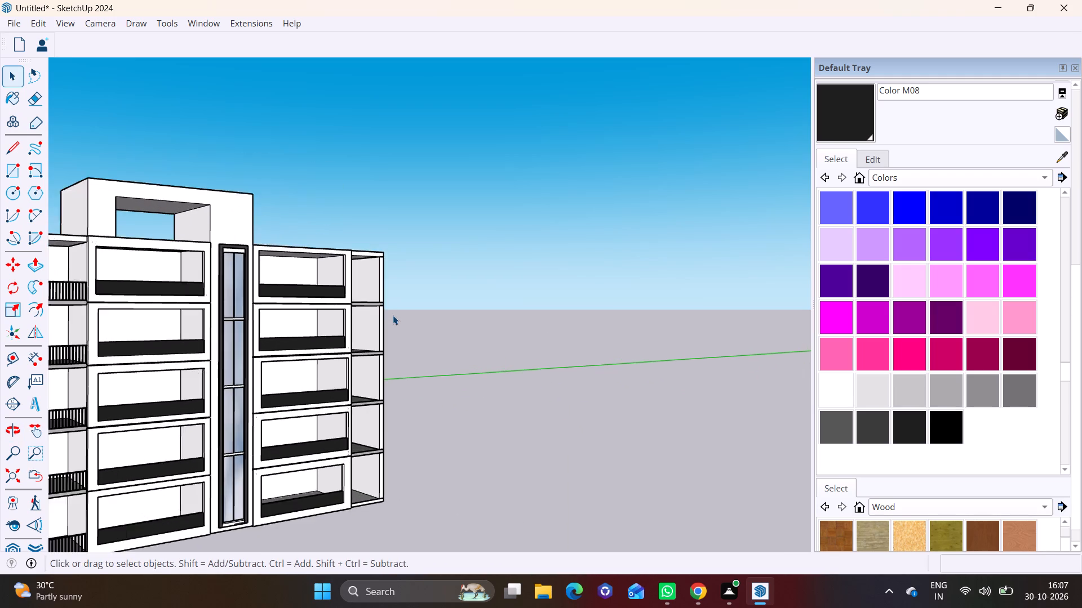
pyautogui.scroll(3, 393, 315)
pyautogui.moveTo(392, 317); pyautogui.dragTo(317, 325, button='middle')
pyautogui.moveTo(281, 280); pyautogui.dragTo(412, 382, button='middle')
pyautogui.scroll(-6, 283, 315)
pyautogui.scroll(2, 229, 355)
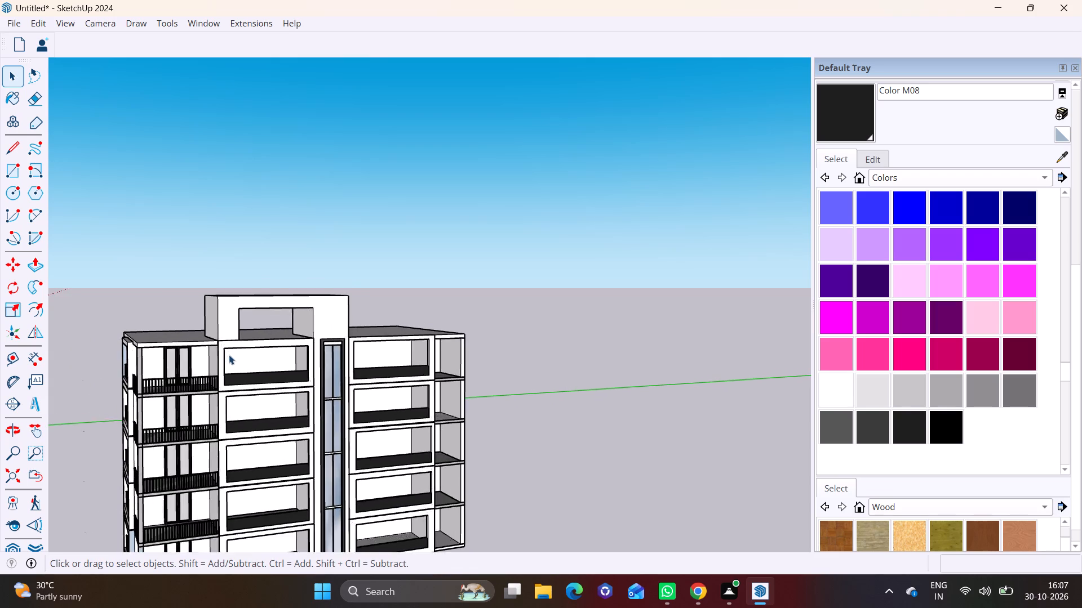
# Copy the side railing of the top-floor corner balcony straight up to above the roof, about 10' 11".
pyautogui.scroll(4, 229, 355)
pyautogui.moveTo(221, 354); pyautogui.dragTo(475, 337, button='middle')
pyautogui.scroll(-2, 276, 395)
pyautogui.moveTo(276, 396); pyautogui.dragTo(90, 391, button='middle')
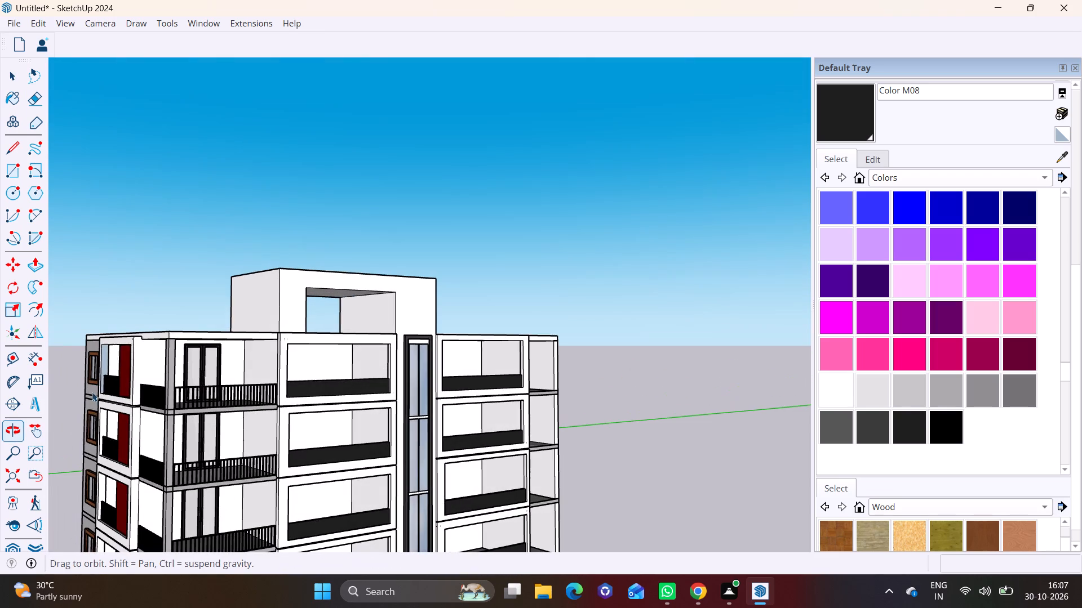
pyautogui.click(150, 400)
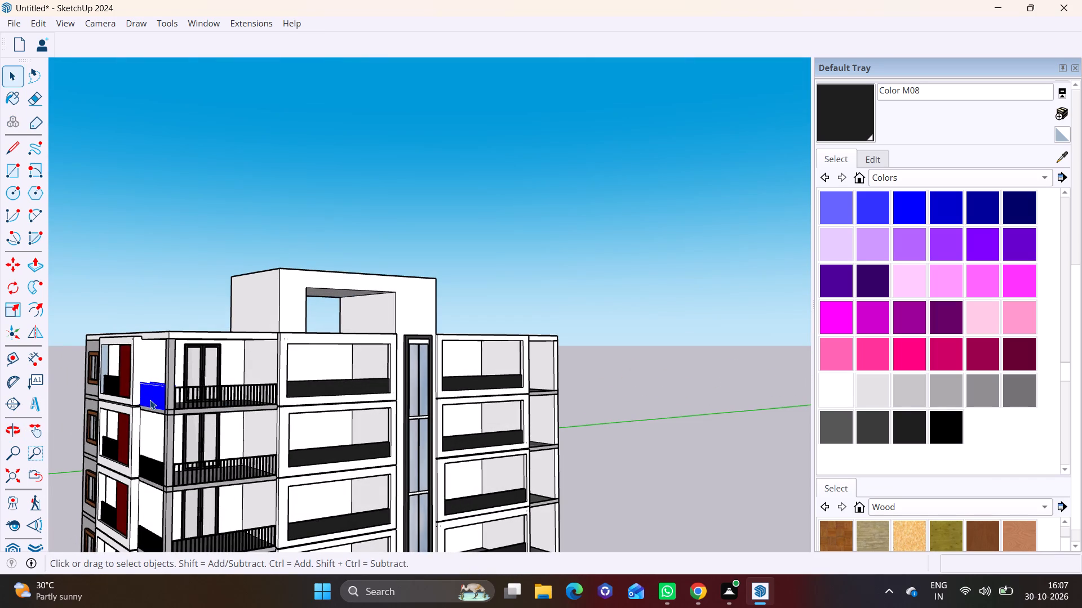
pyautogui.press('m')
pyautogui.click(150, 400)
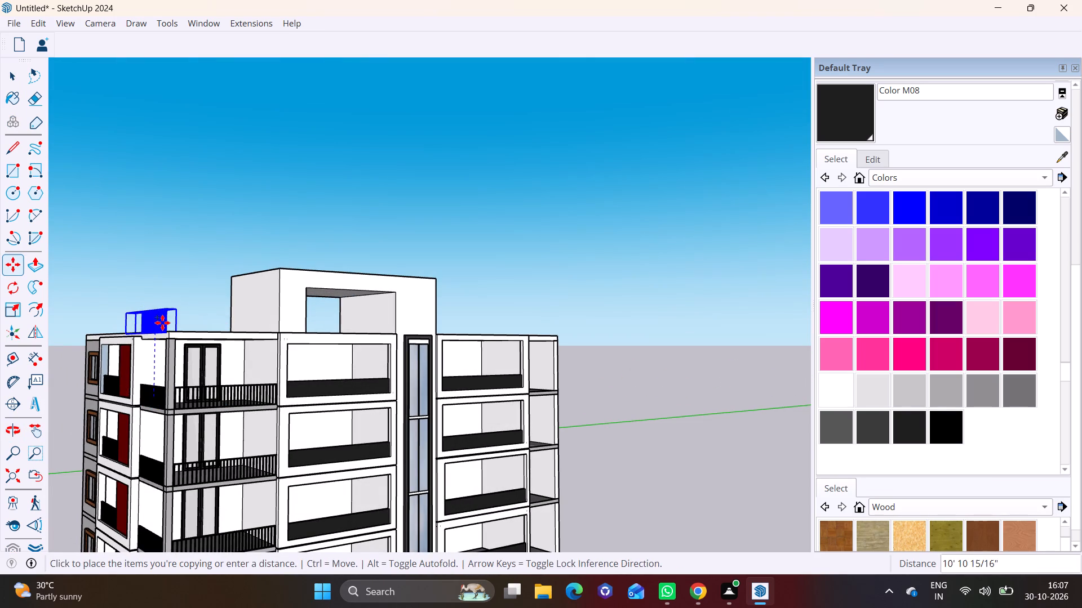
pyautogui.click(162, 323)
# Rotate the copied railing in plan so that it runs parallel to the front facade.
pyautogui.moveTo(163, 323); pyautogui.dragTo(126, 470, button='middle')
pyautogui.scroll(2, 161, 359)
pyautogui.click(12, 288)
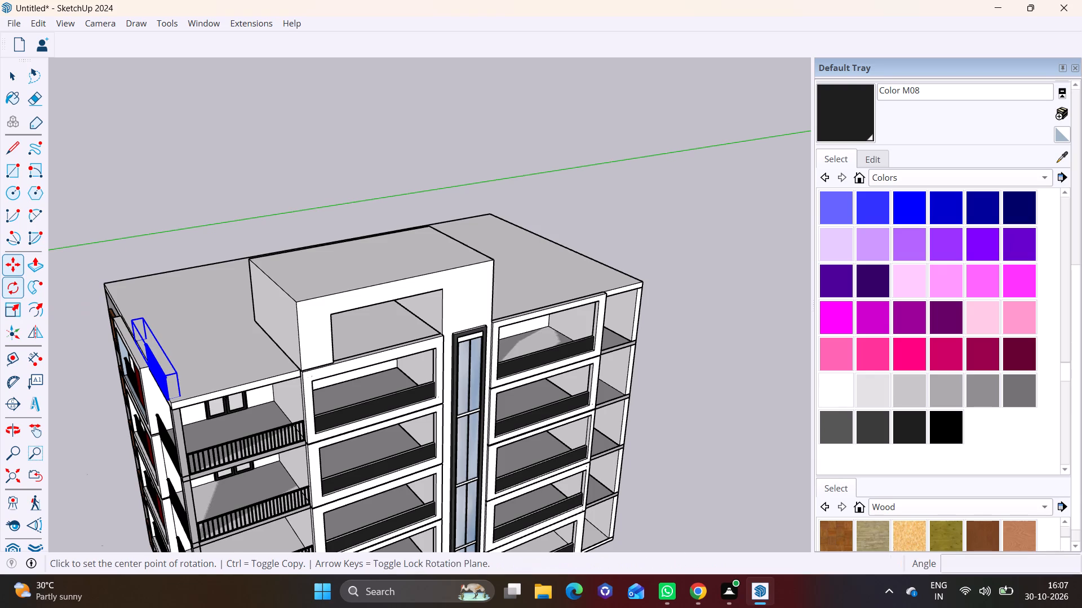
pyautogui.click(143, 301)
pyautogui.click(195, 290)
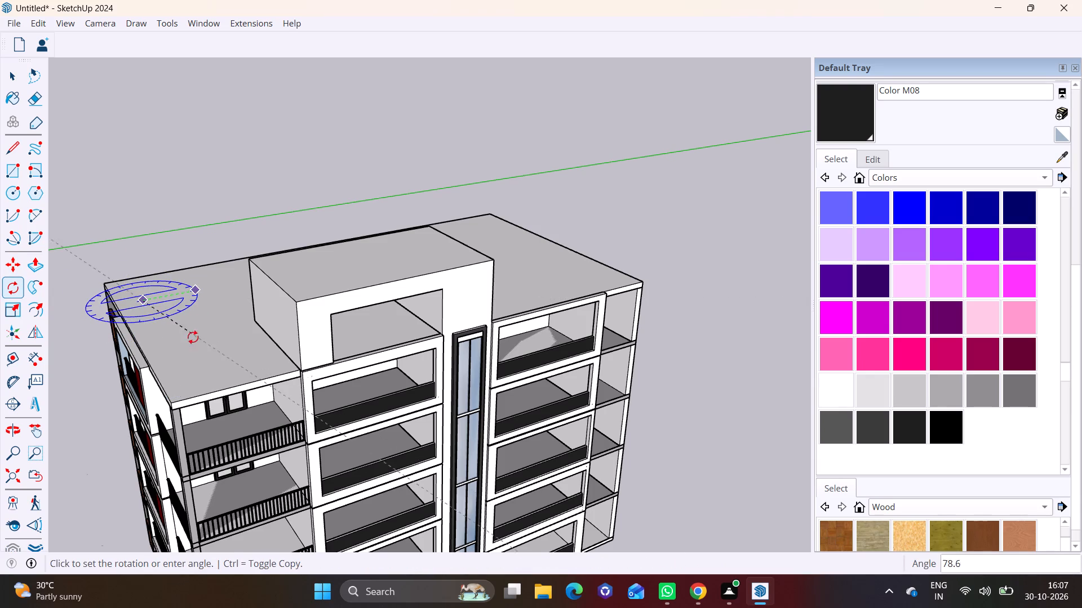
pyautogui.click(174, 348)
# Move the rotated railing across the front facade to beside the open balconies at its far end.
pyautogui.scroll(-7, 191, 339)
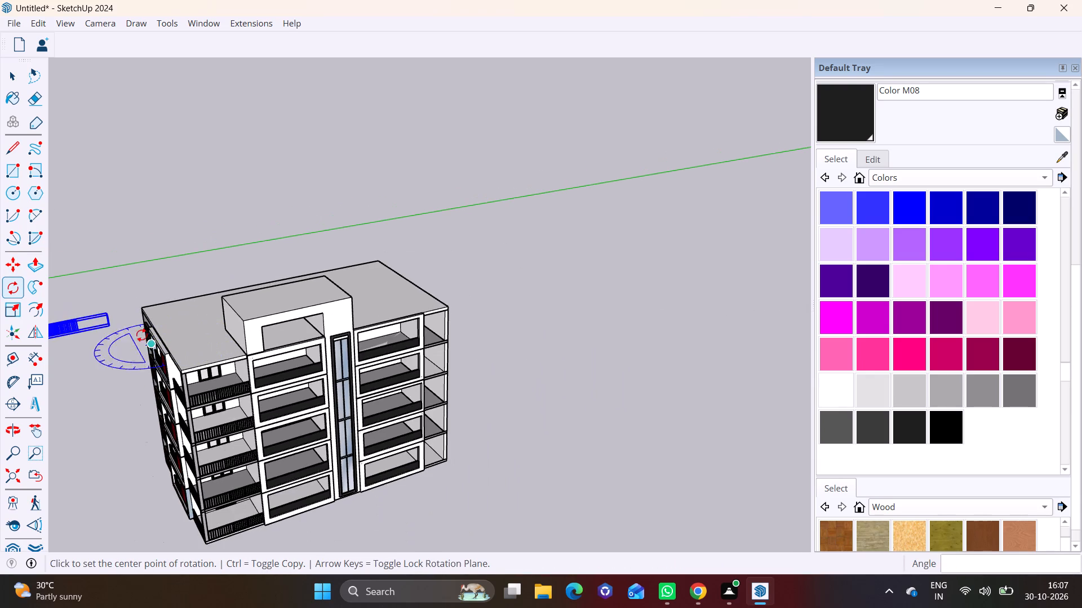
pyautogui.press('m')
pyautogui.click(108, 327)
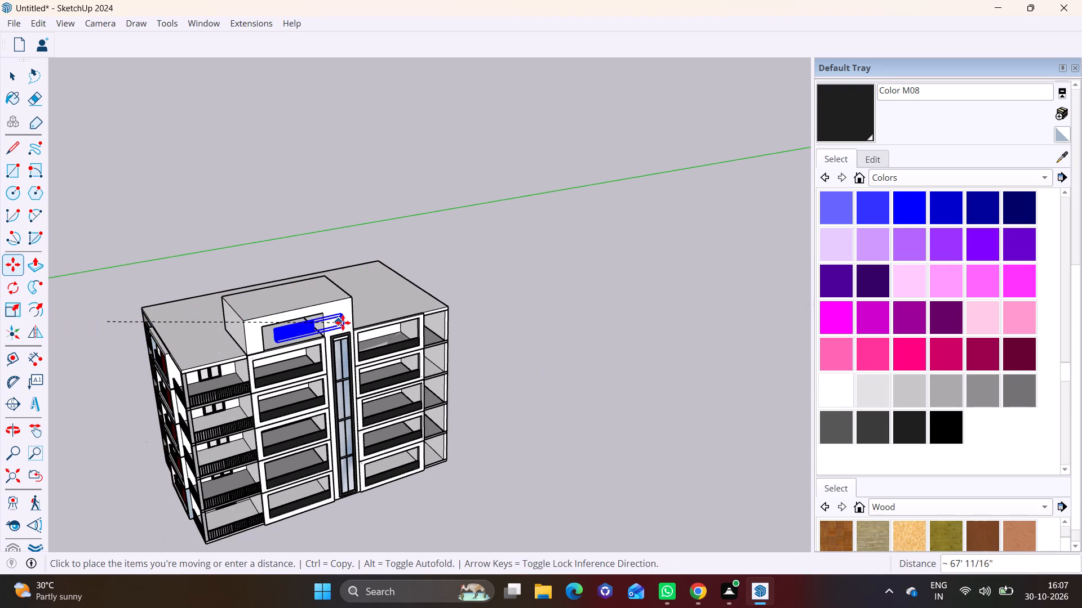
pyautogui.scroll(-1, 351, 329)
pyautogui.scroll(19, 449, 329)
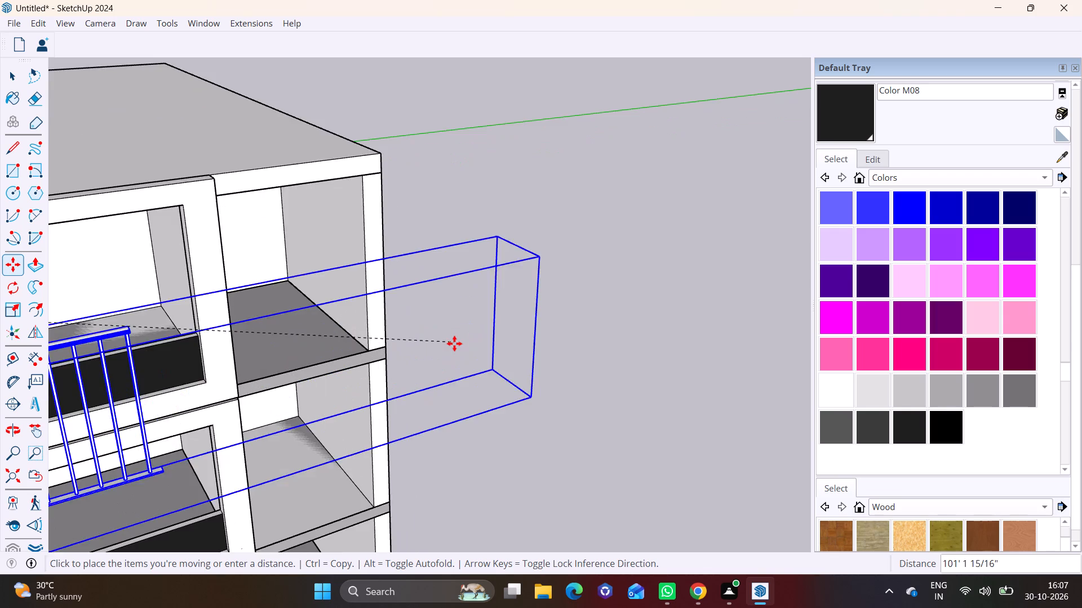
pyautogui.scroll(-5, 432, 346)
pyautogui.click(536, 292)
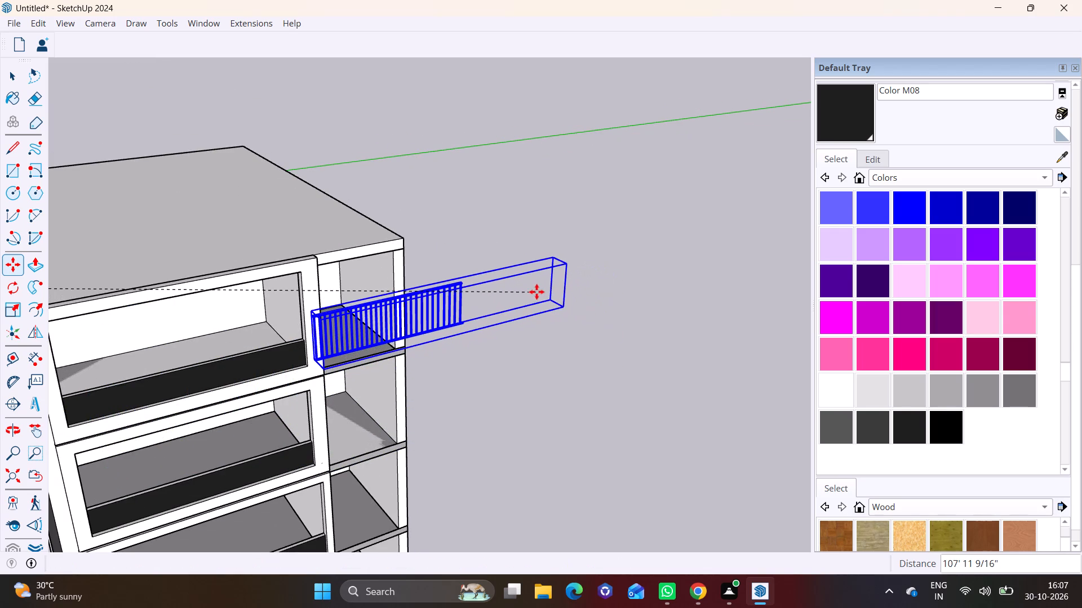
pyautogui.click(483, 386)
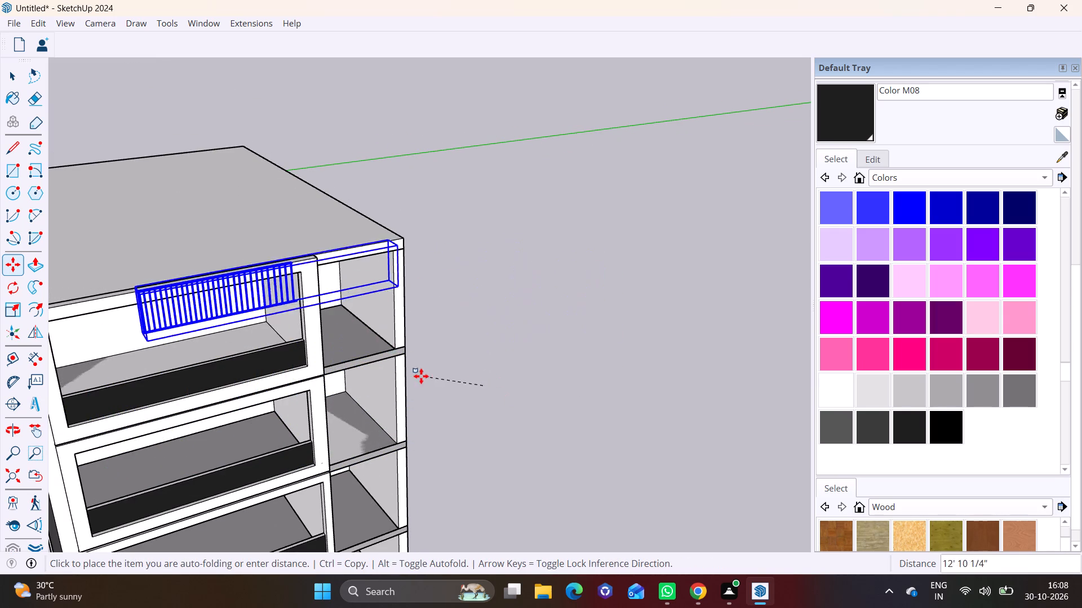
pyautogui.click(485, 385)
pyautogui.press('space')
# Move the railing by its lower corner onto the floor slab of the top-floor open end balcony.
pyautogui.moveTo(487, 401); pyautogui.dragTo(73, 329, button='middle')
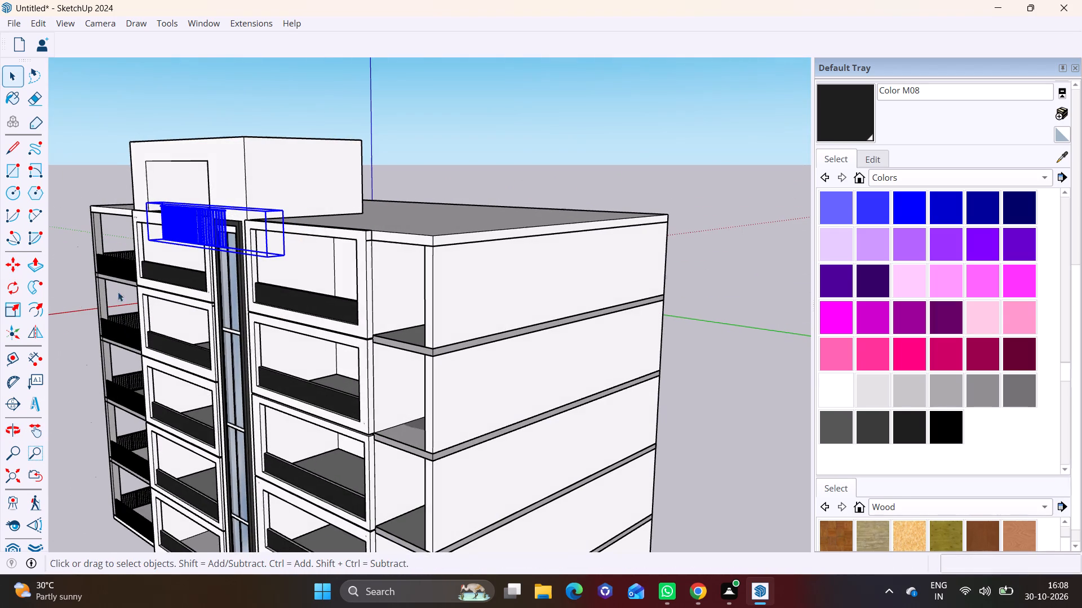
pyautogui.press('m')
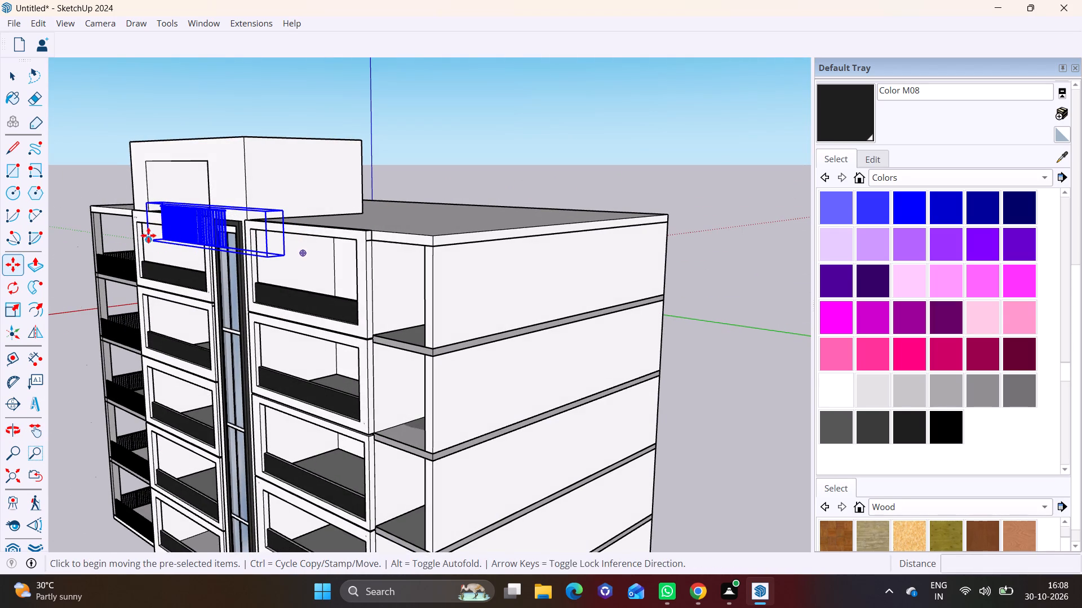
pyautogui.click(148, 235)
pyautogui.click(373, 331)
pyautogui.press('space')
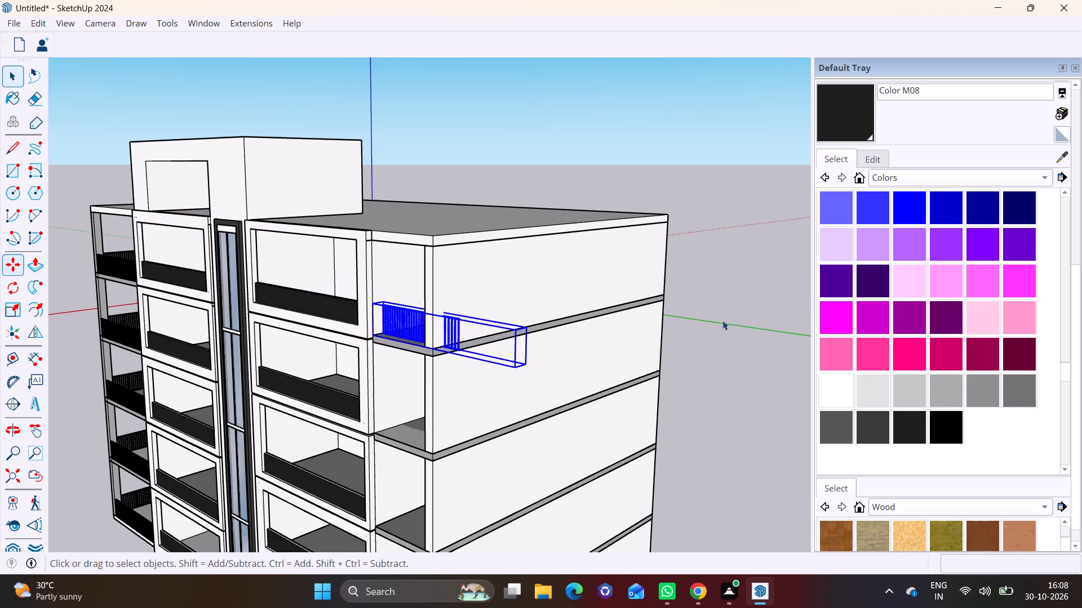
pyautogui.click(767, 320)
# Shift the railing about 1' 5 1/2" so its first baluster meets the inner wall at the slab's front edge.
pyautogui.moveTo(536, 362); pyautogui.dragTo(685, 316, button='middle')
pyautogui.scroll(5, 562, 287)
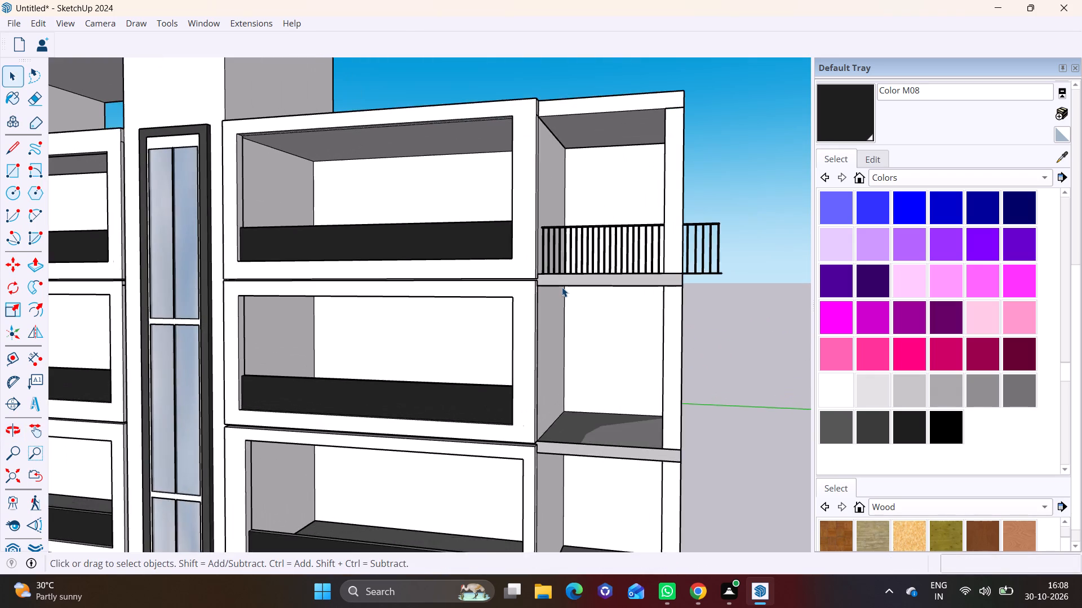
pyautogui.moveTo(562, 287); pyautogui.dragTo(430, 347, button='middle')
pyautogui.moveTo(442, 335); pyautogui.dragTo(320, 421, button='middle')
pyautogui.scroll(6, 384, 349)
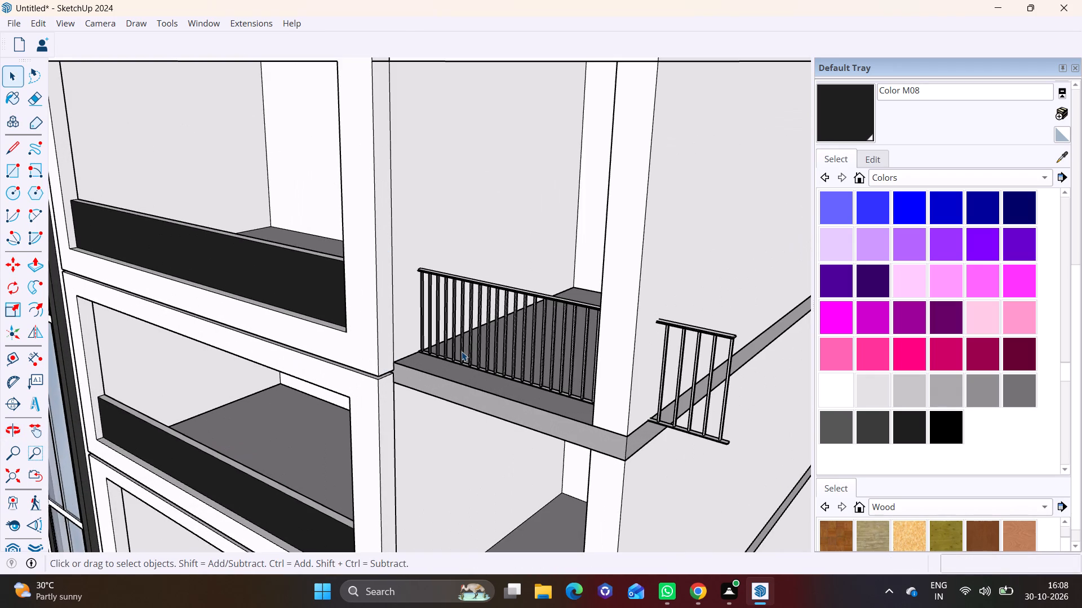
pyautogui.click(462, 351)
pyautogui.keyDown('shift'); pyautogui.moveTo(462, 351); pyautogui.dragTo(342, 360, button='middle'); pyautogui.keyUp('shift')
pyautogui.scroll(3, 319, 363)
pyautogui.press('m')
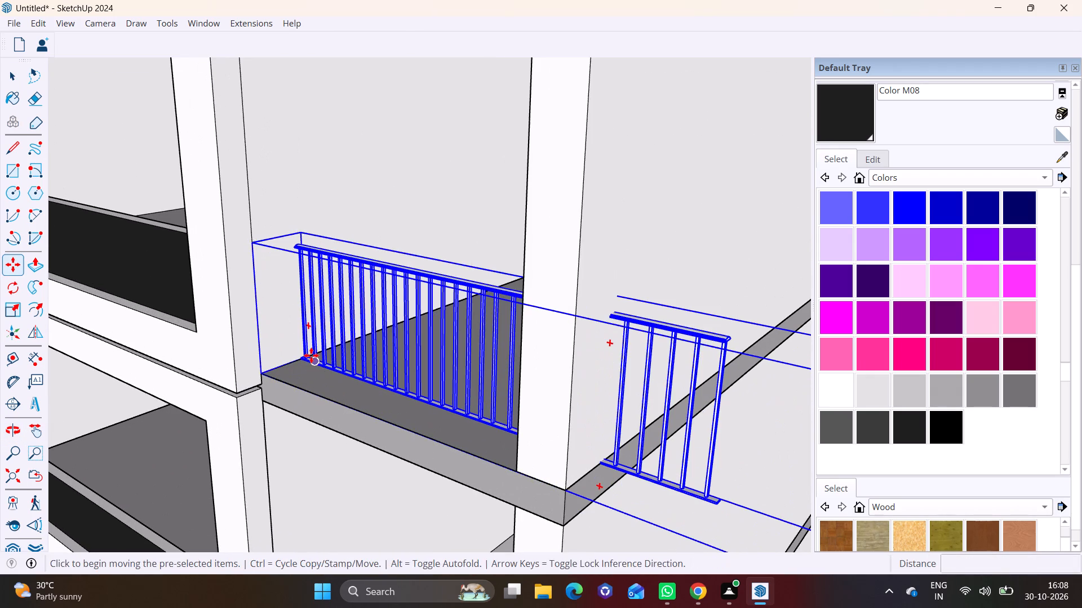
pyautogui.click(311, 355)
pyautogui.click(266, 370)
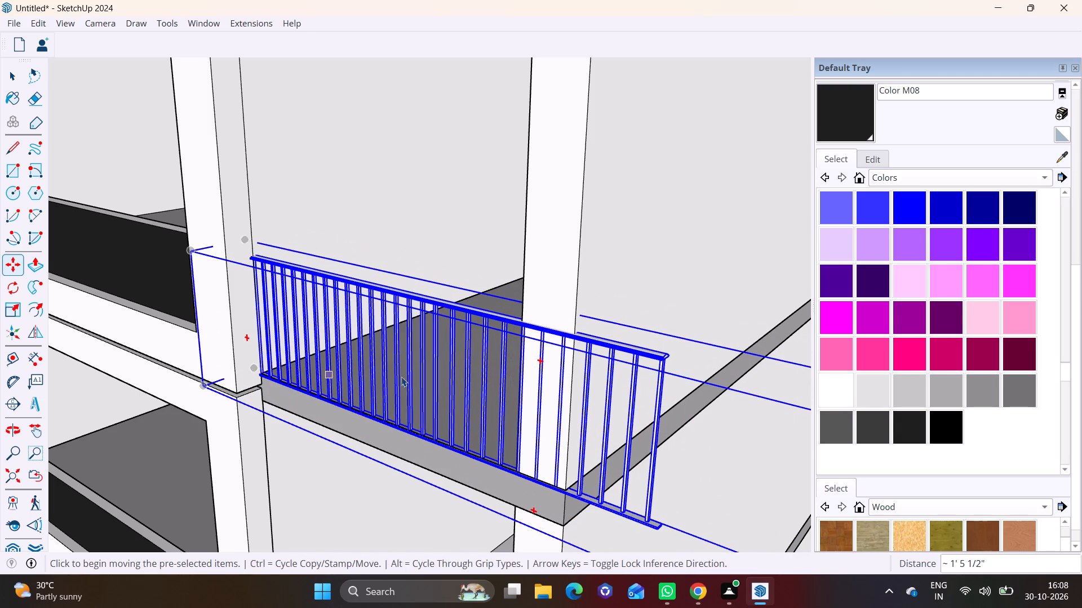
pyautogui.press('space')
# Scale the railing's length down along the red axis by about 0.49.
pyautogui.click(542, 340)
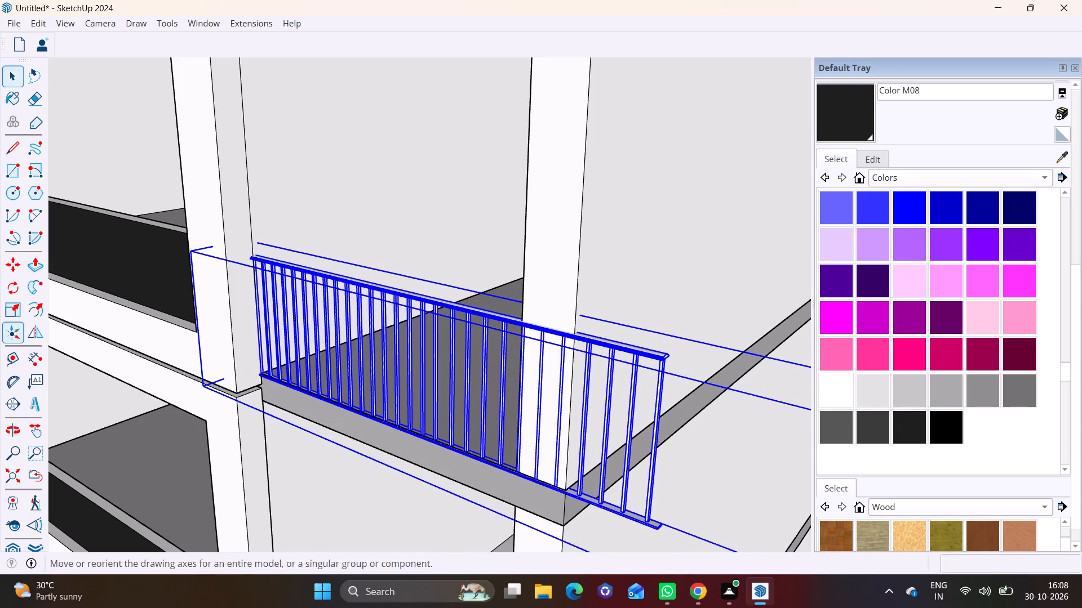
pyautogui.click(14, 306)
pyautogui.scroll(-7, 675, 410)
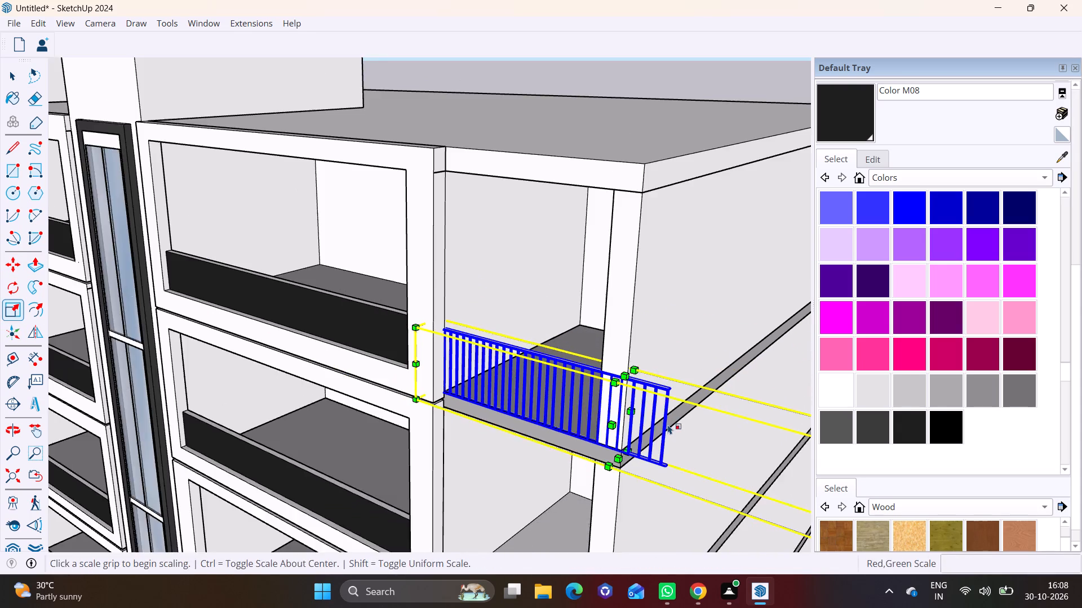
pyautogui.keyDown('shift'); pyautogui.moveTo(668, 424); pyautogui.dragTo(499, 405, button='middle'); pyautogui.keyUp('shift')
pyautogui.click(703, 481)
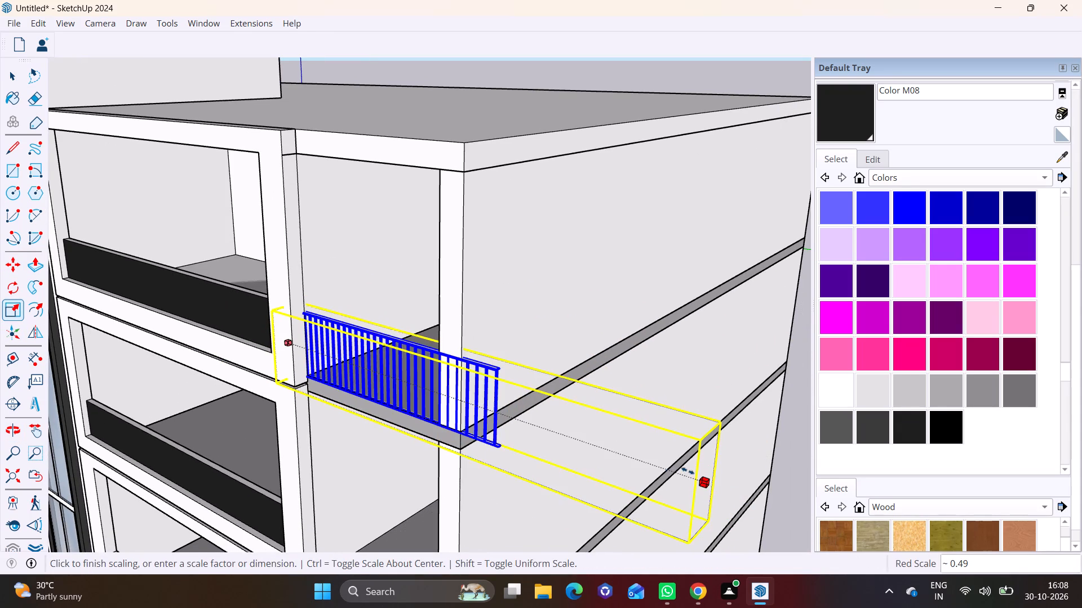
pyautogui.click(686, 467)
pyautogui.scroll(2, 444, 391)
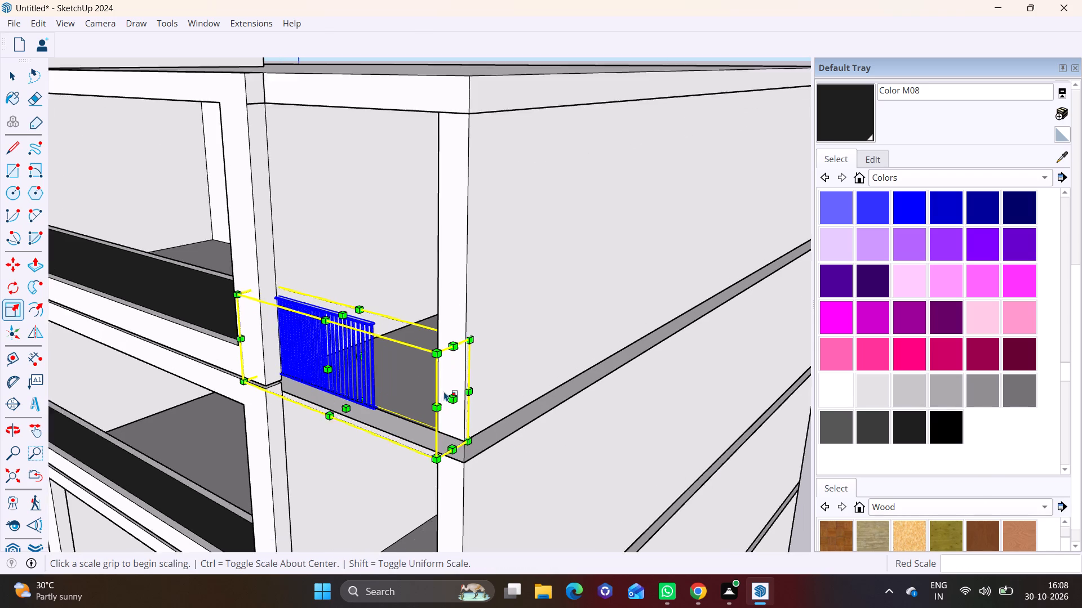
# Stretch the railing along the red axis until its last baluster reaches the balcony's outer corner column.
pyautogui.scroll(4, 444, 391)
pyautogui.click(454, 405)
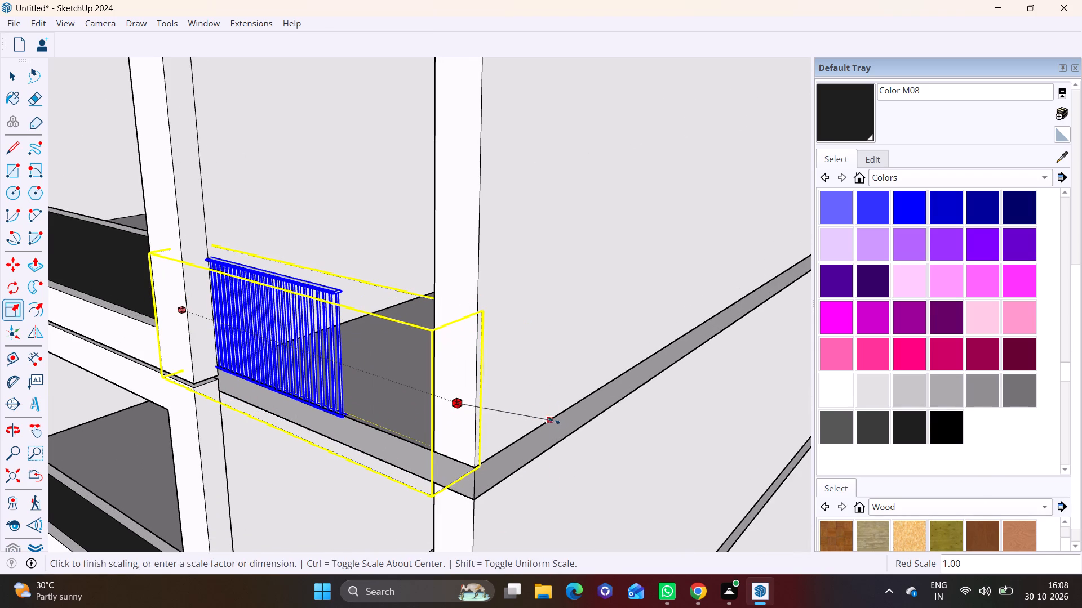
pyautogui.click(558, 421)
pyautogui.click(459, 406)
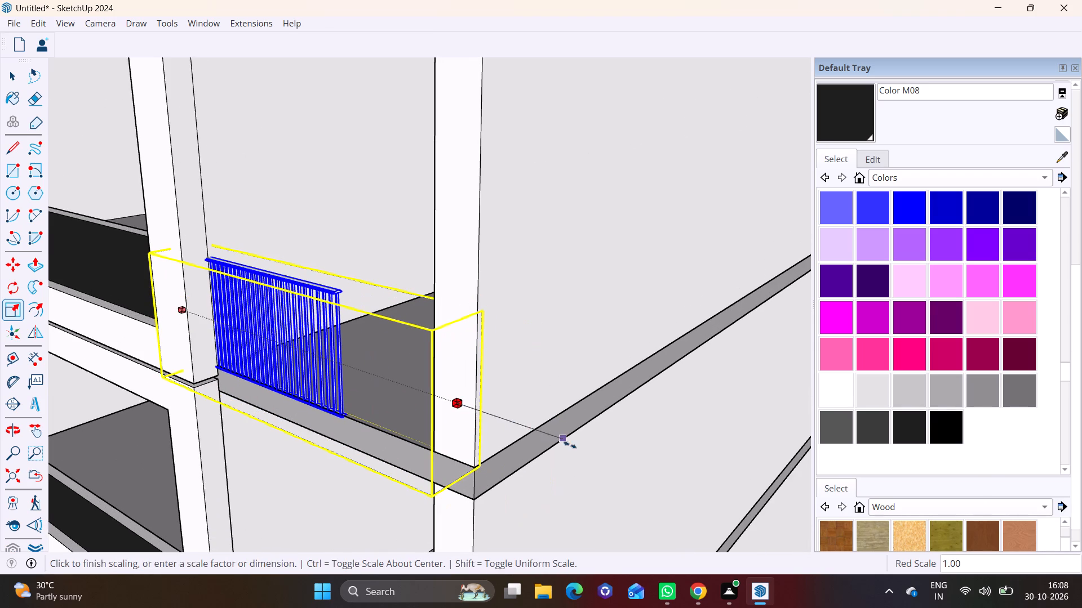
pyautogui.click(591, 451)
pyautogui.moveTo(374, 368); pyautogui.dragTo(481, 372, button='middle')
pyautogui.click(602, 396)
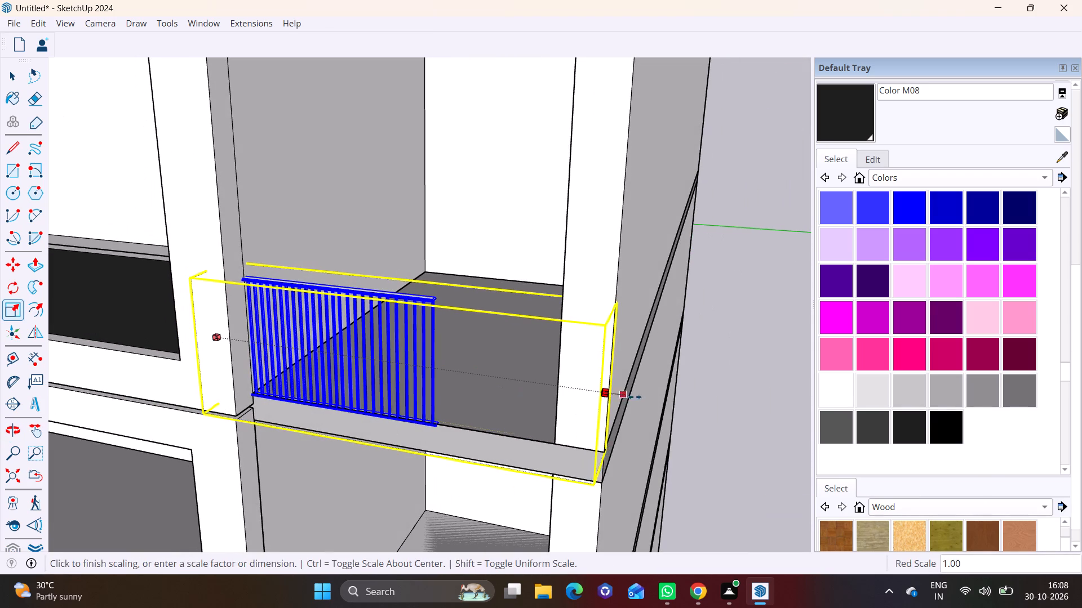
pyautogui.click(660, 400)
pyautogui.moveTo(606, 396); pyautogui.dragTo(613, 396)
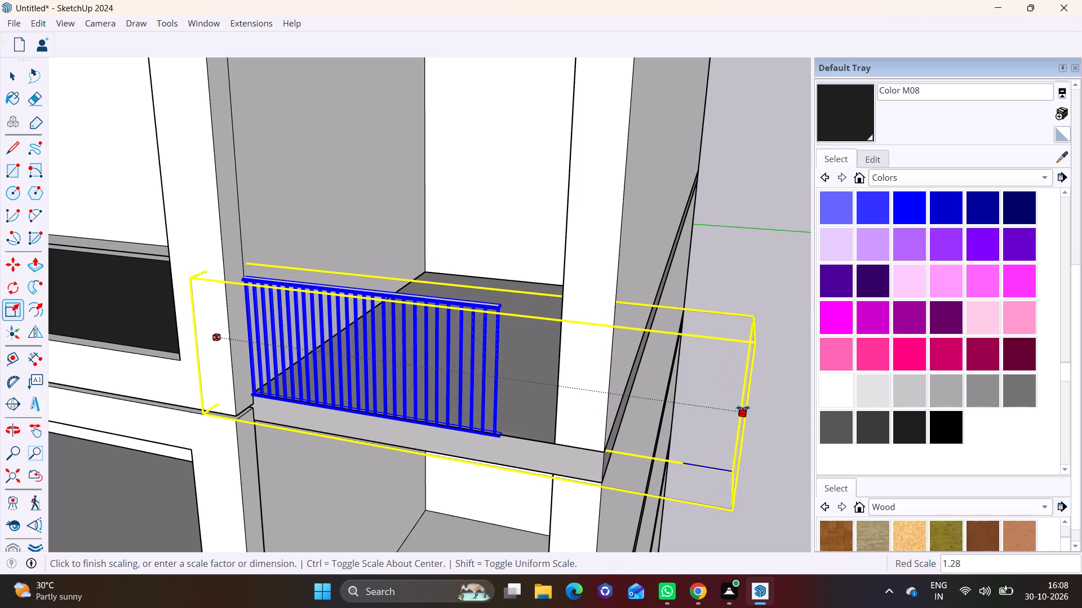
pyautogui.click(799, 409)
pyautogui.keyDown('shift'); pyautogui.moveTo(690, 404); pyautogui.dragTo(575, 404, button='middle'); pyautogui.keyUp('shift')
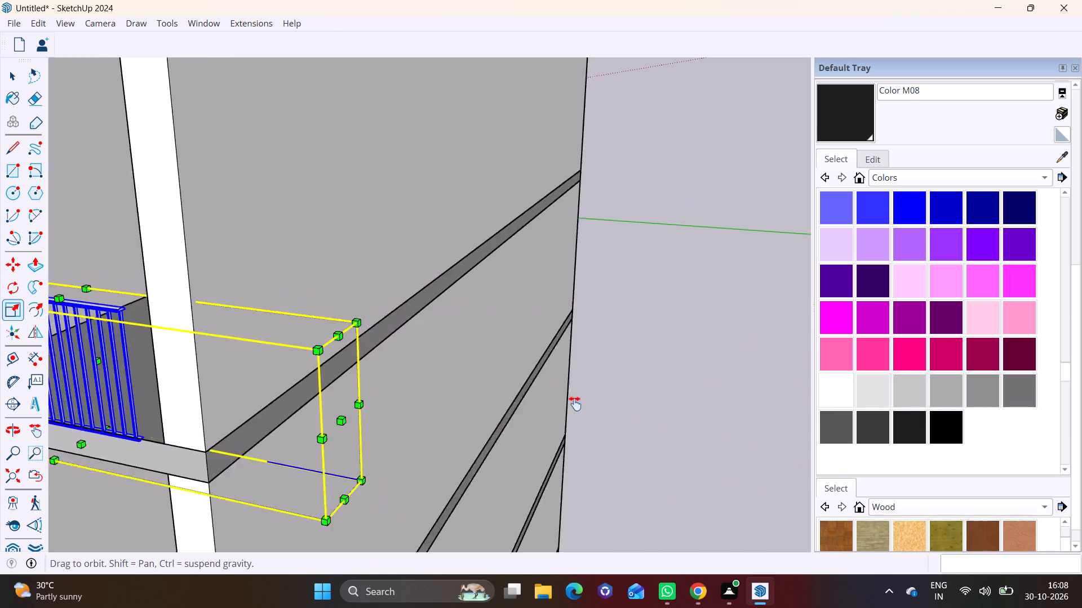
pyautogui.keyDown('shift'); pyautogui.moveTo(575, 404); pyautogui.dragTo(643, 388, button='middle'); pyautogui.keyUp('shift')
pyautogui.click(605, 355)
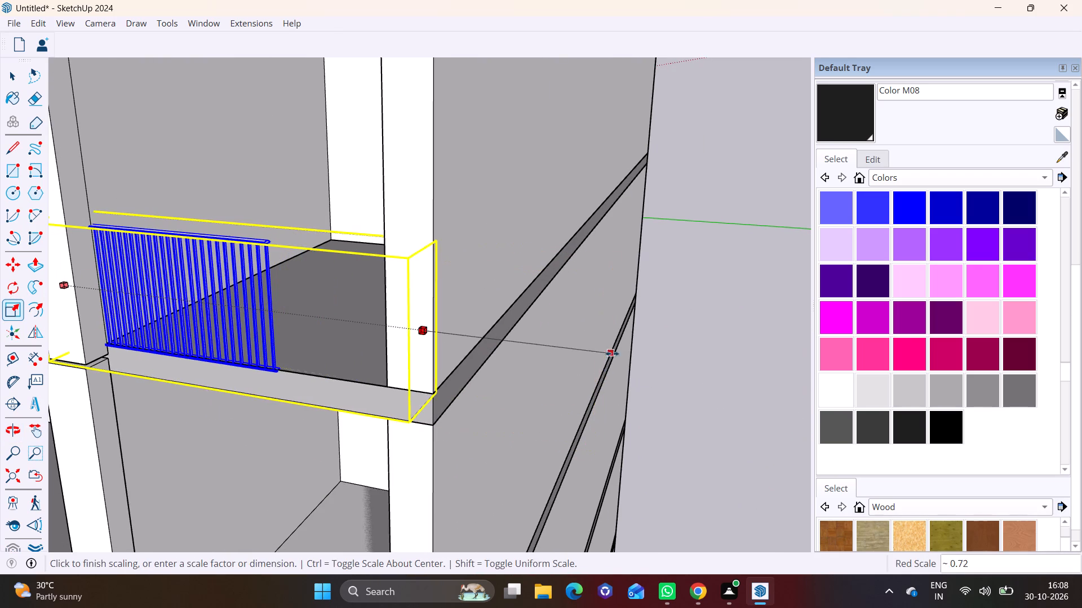
pyautogui.click(686, 354)
pyautogui.press('space')
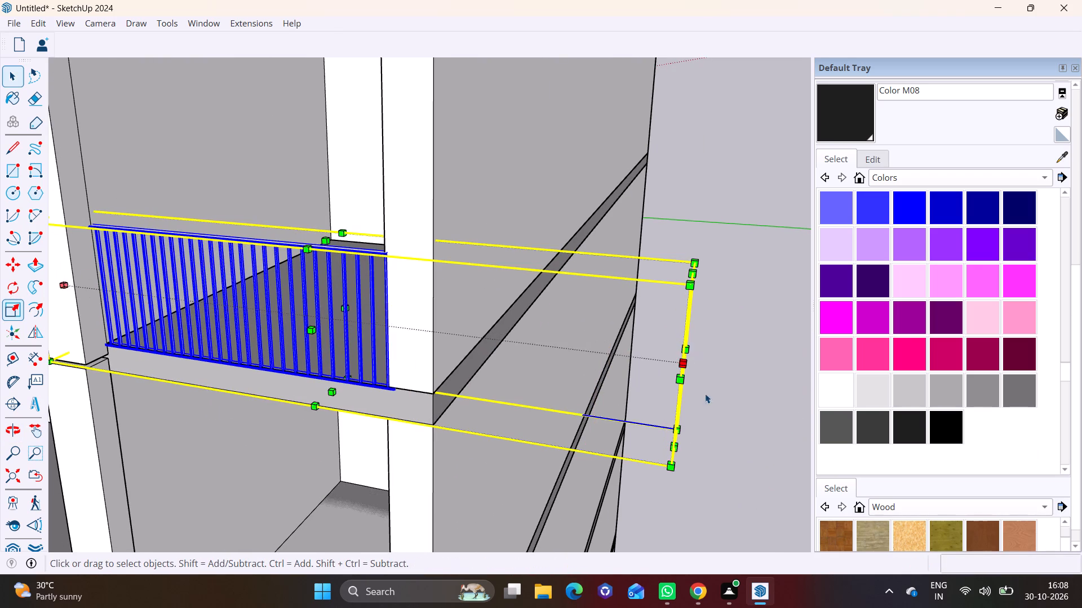
pyautogui.click(716, 397)
# Copy the fitted railing down 10' 9" onto the end balcony one floor below.
pyautogui.scroll(-3, 251, 368)
pyautogui.moveTo(252, 374); pyautogui.dragTo(301, 312, button='middle')
pyautogui.scroll(-3, 283, 332)
pyautogui.keyDown('shift'); pyautogui.moveTo(283, 401); pyautogui.dragTo(316, 325, button='middle'); pyautogui.keyUp('shift')
pyautogui.keyDown('shift'); pyautogui.scroll(-1, 316, 325); pyautogui.keyUp('shift')
pyautogui.click(276, 236)
pyautogui.scroll(2, 276, 236)
pyautogui.press('m')
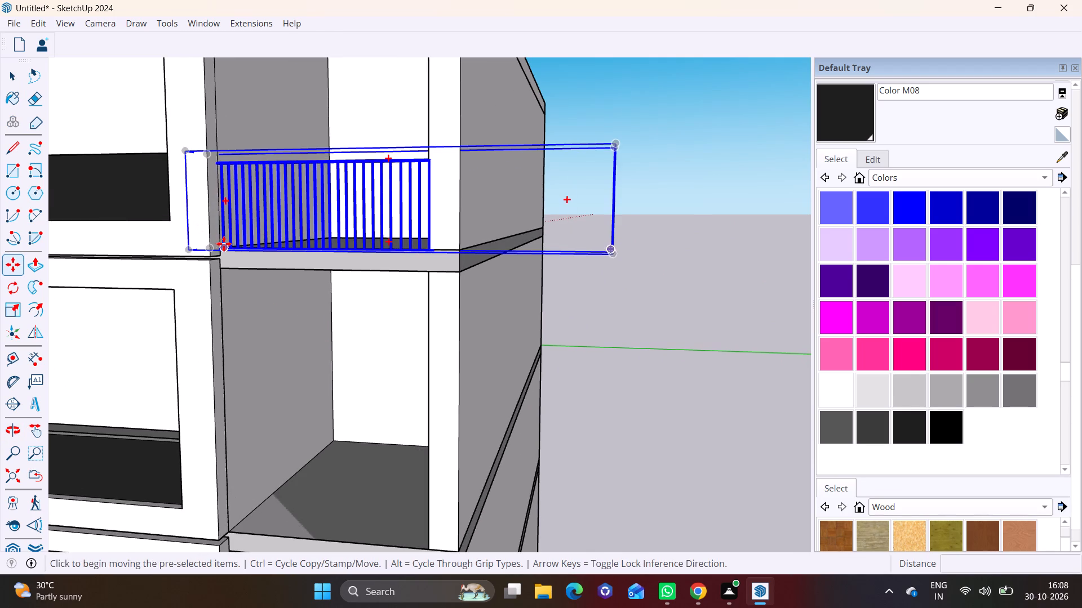
pyautogui.click(224, 244)
pyautogui.keyDown('shift'); pyautogui.moveTo(249, 427); pyautogui.dragTo(258, 287, button='middle'); pyautogui.keyUp('shift')
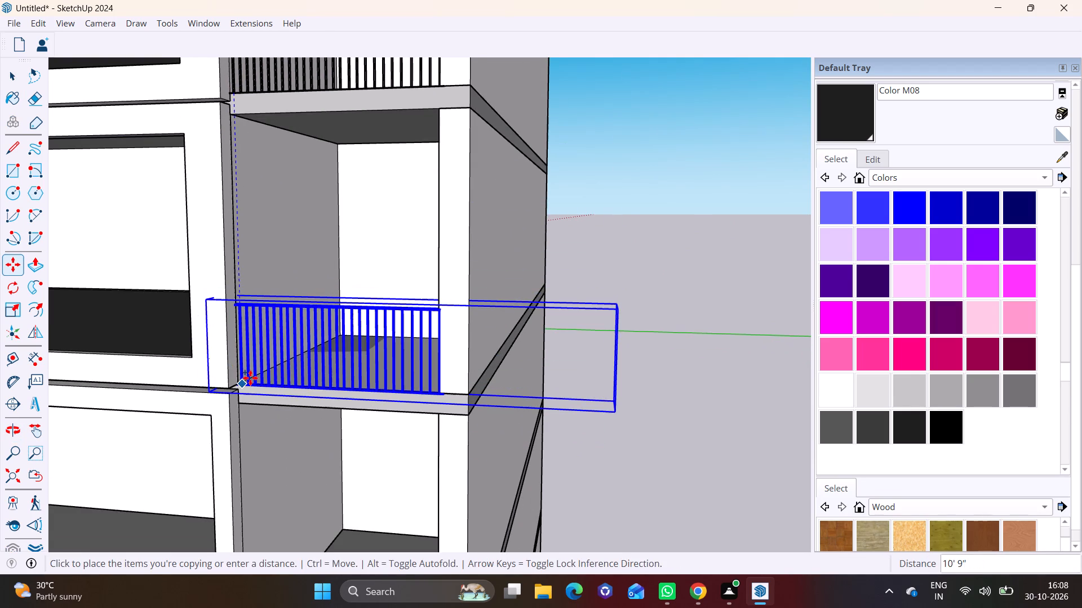
pyautogui.click(250, 378)
# Copy the railing down again onto the slabs of the next two lower end balconies, one floor at a time.
pyautogui.click(240, 383)
pyautogui.keyDown('shift'); pyautogui.moveTo(242, 469); pyautogui.dragTo(272, 289, button='middle'); pyautogui.keyUp('shift')
pyautogui.keyDown('shift'); pyautogui.scroll(1, 260, 439); pyautogui.keyUp('shift')
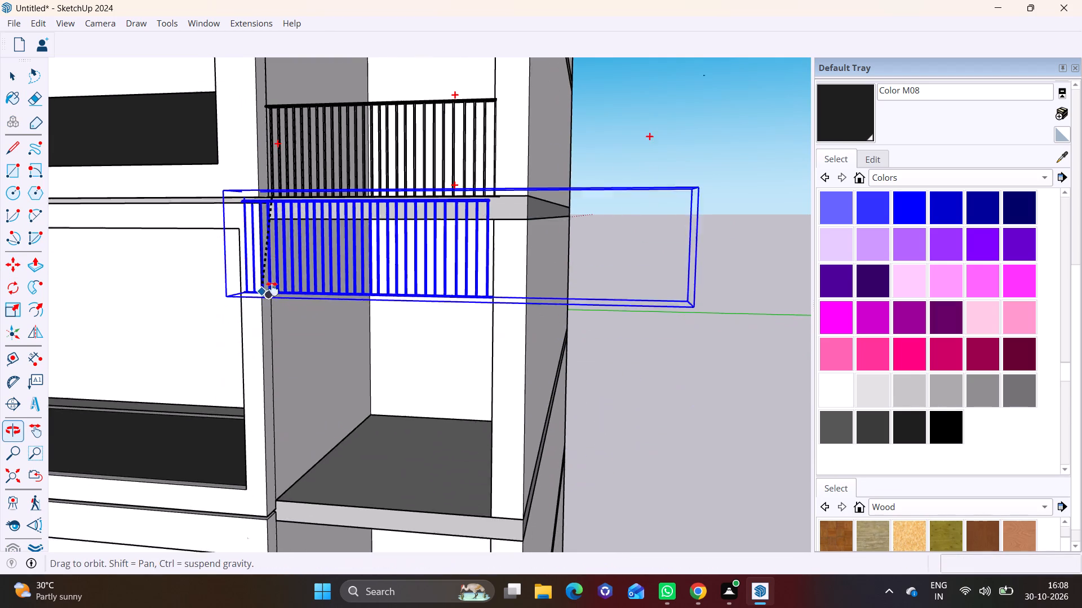
pyautogui.keyDown('shift'); pyautogui.moveTo(272, 289); pyautogui.dragTo(272, 288, button='middle'); pyautogui.keyUp('shift')
pyautogui.click(290, 494)
pyautogui.keyDown('shift'); pyautogui.moveTo(299, 495); pyautogui.dragTo(294, 287, button='middle'); pyautogui.keyUp('shift')
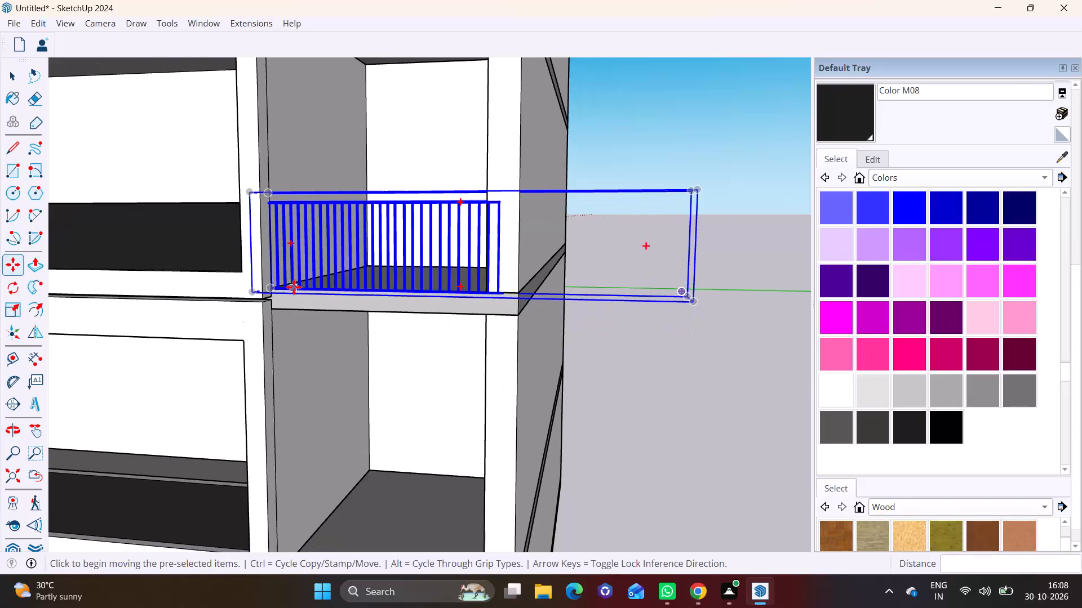
pyautogui.click(280, 284)
pyautogui.keyDown('shift'); pyautogui.moveTo(286, 440); pyautogui.dragTo(287, 319, button='middle'); pyautogui.keyUp('shift')
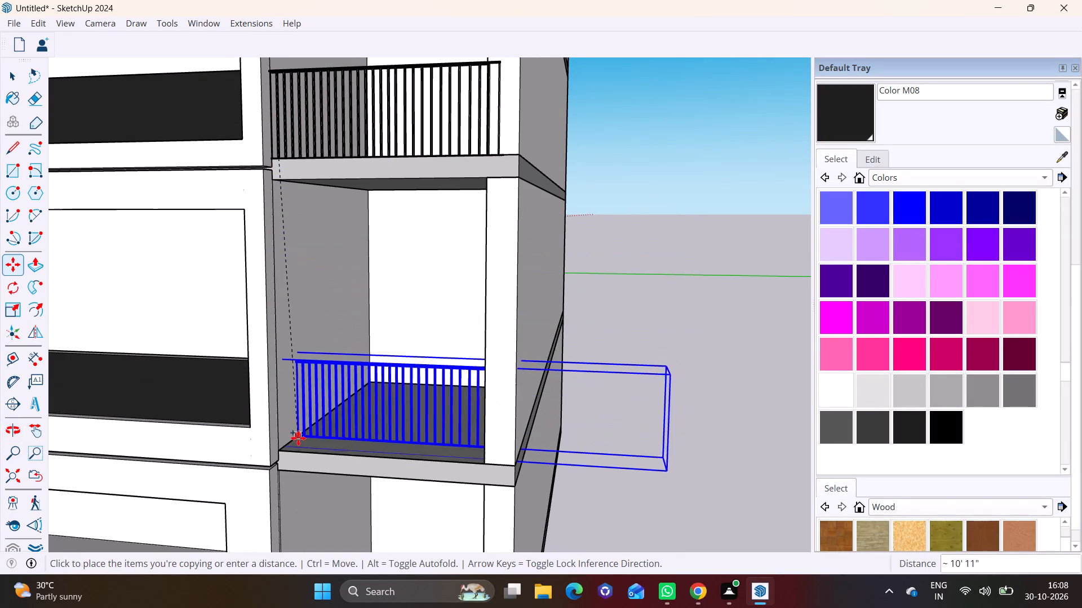
pyautogui.click(287, 444)
# Place the railing copy on the next lower end balcony and copy it down another 10' 9" onto the lowest one.
pyautogui.keyDown('shift'); pyautogui.moveTo(303, 445); pyautogui.dragTo(303, 291, button='middle'); pyautogui.keyUp('shift')
pyautogui.keyDown('shift'); pyautogui.scroll(1, 303, 445); pyautogui.keyUp('shift')
pyautogui.click(292, 288)
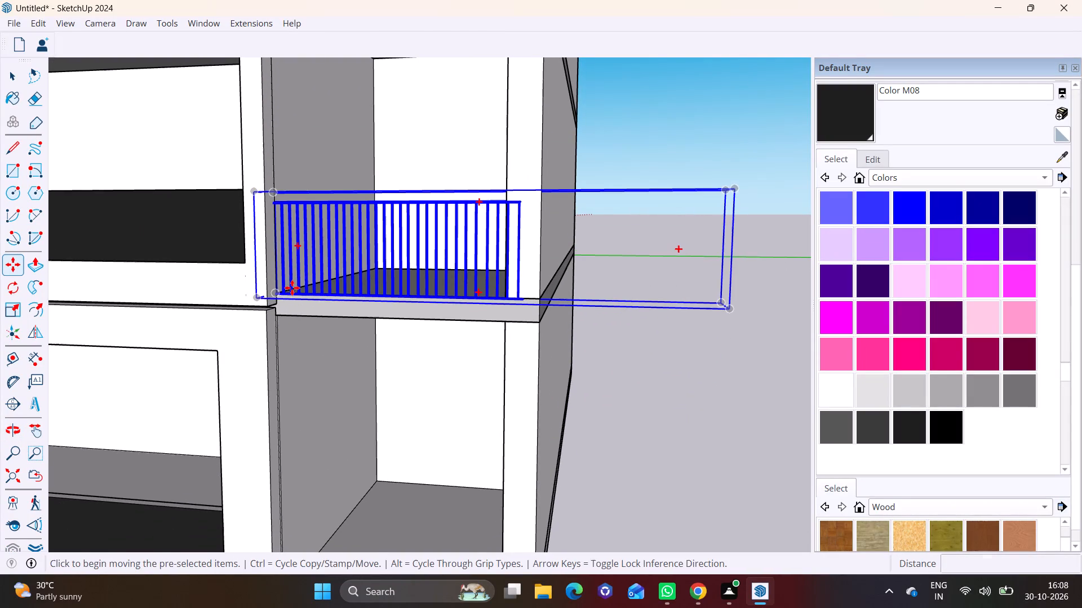
pyautogui.keyDown('shift'); pyautogui.moveTo(307, 445); pyautogui.dragTo(314, 228, button='middle'); pyautogui.keyUp('shift')
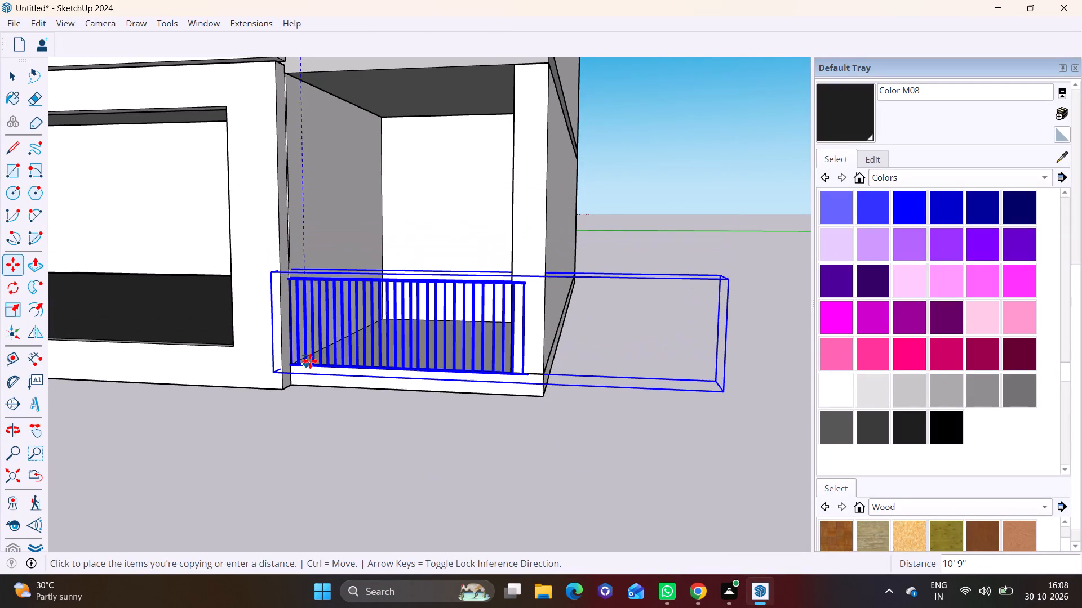
pyautogui.click(310, 361)
pyautogui.press('space')
pyautogui.click(334, 461)
pyautogui.scroll(-13, 339, 377)
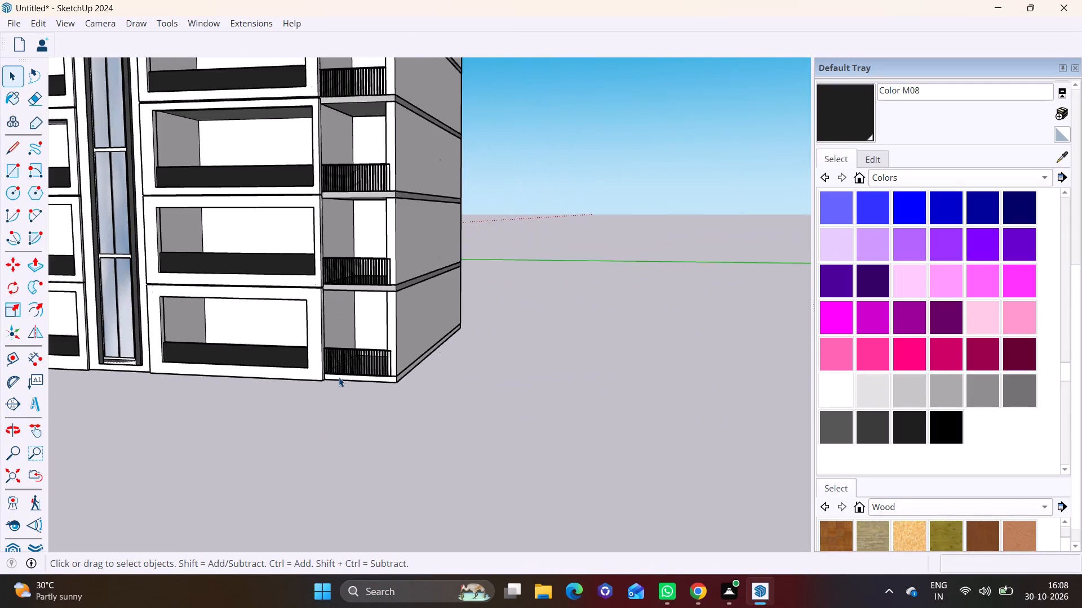
# Examine the railings and facades around the building, from the lowest end balconies up to the roof.
pyautogui.moveTo(339, 370); pyautogui.dragTo(489, 343, button='middle')
pyautogui.scroll(4, 425, 365)
pyautogui.moveTo(376, 354); pyautogui.dragTo(503, 348, button='middle')
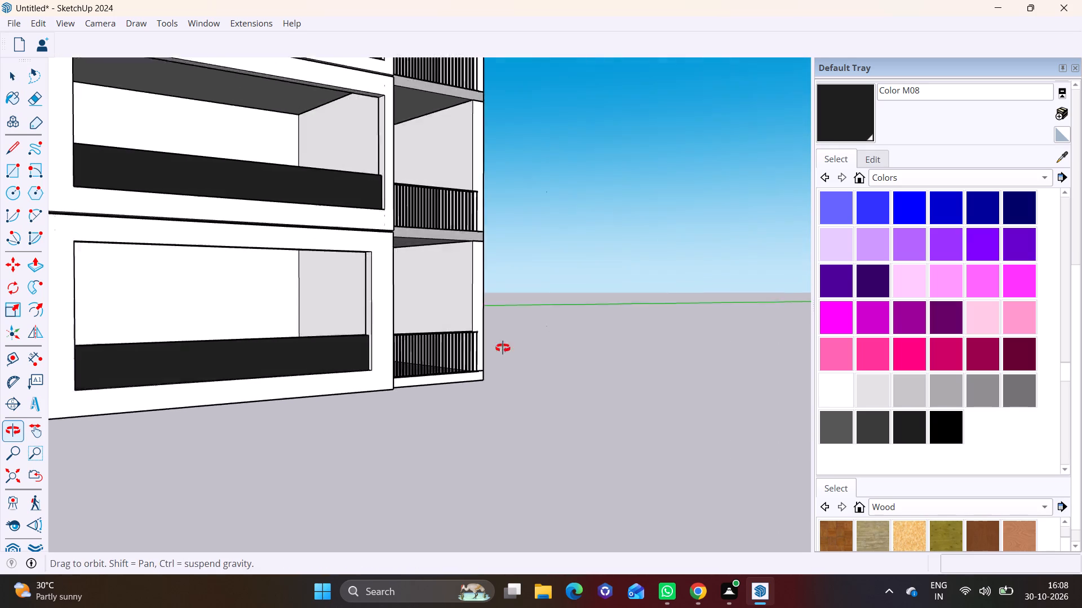
pyautogui.moveTo(503, 348); pyautogui.dragTo(565, 334, button='middle')
pyautogui.scroll(-8, 513, 318)
pyautogui.moveTo(321, 316); pyautogui.dragTo(329, 387, button='middle')
pyautogui.scroll(-5, 329, 387)
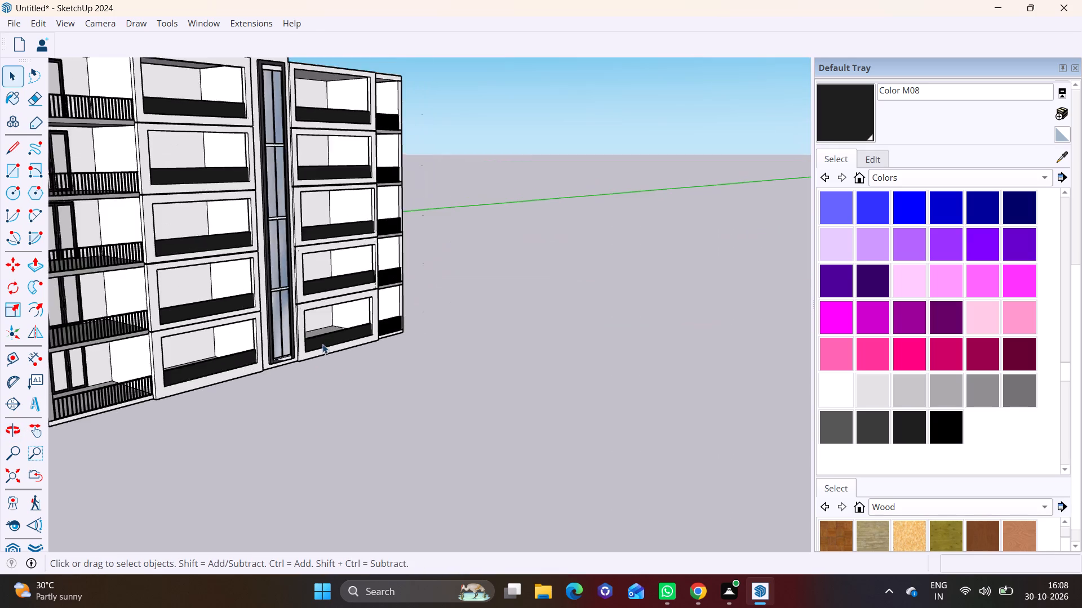
pyautogui.scroll(-8, 322, 344)
pyautogui.keyDown('shift'); pyautogui.moveTo(305, 337); pyautogui.dragTo(389, 329, button='middle'); pyautogui.keyUp('shift')
pyautogui.moveTo(297, 314); pyautogui.dragTo(389, 274, button='middle')
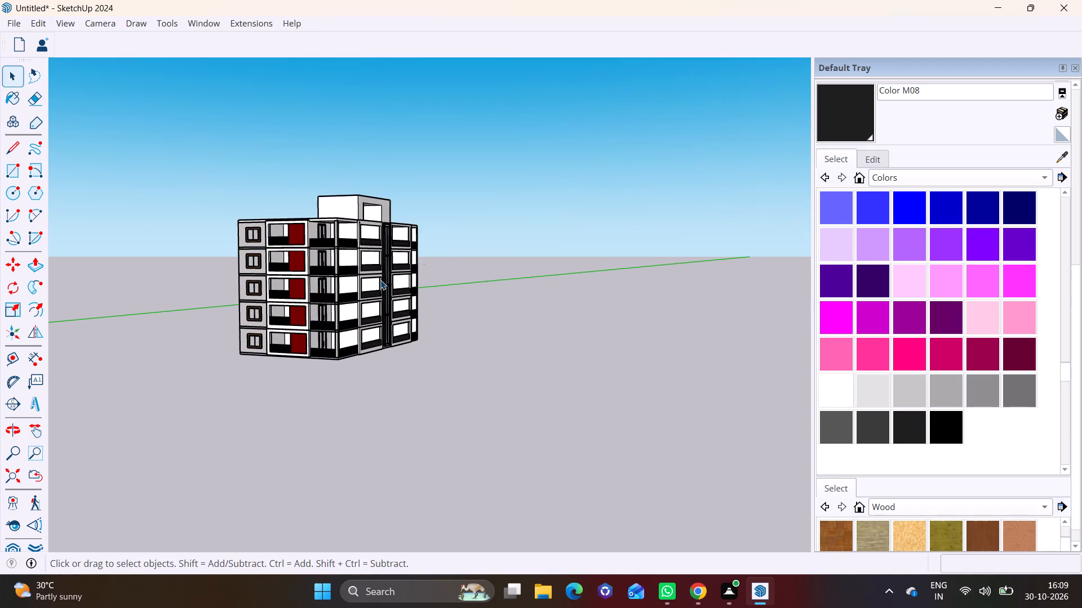
pyautogui.moveTo(396, 267); pyautogui.dragTo(468, 265, button='middle')
pyautogui.scroll(3, 314, 304)
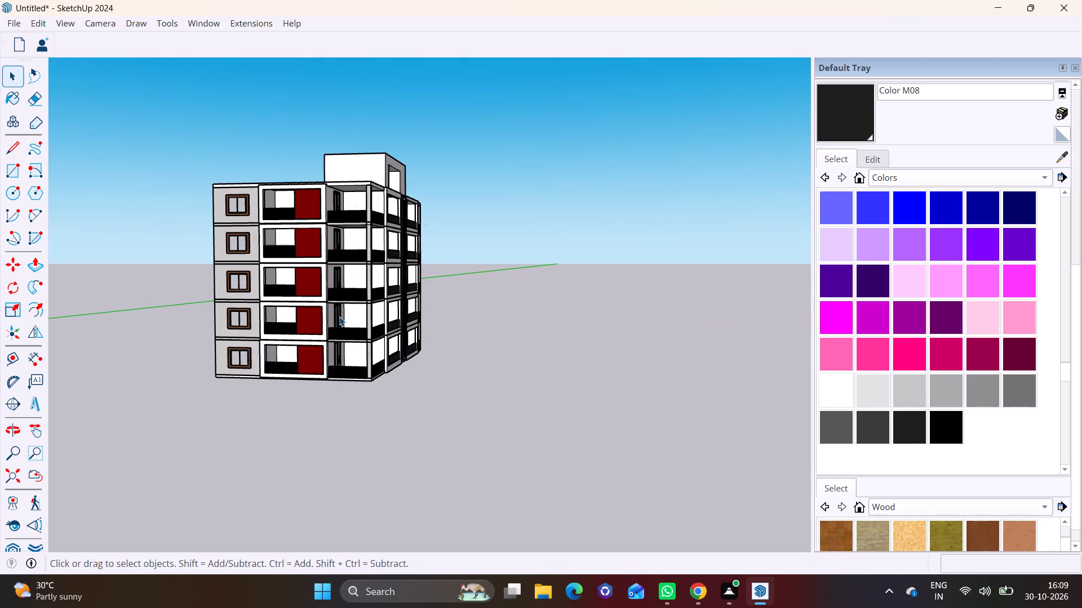
pyautogui.keyDown('shift'); pyautogui.moveTo(351, 314); pyautogui.dragTo(342, 385, button='middle'); pyautogui.keyUp('shift')
pyautogui.scroll(1, 339, 392)
pyautogui.moveTo(339, 392); pyautogui.dragTo(303, 394, button='middle')
pyautogui.keyDown('shift'); pyautogui.moveTo(330, 338); pyautogui.dragTo(336, 347, button='middle'); pyautogui.keyUp('shift')
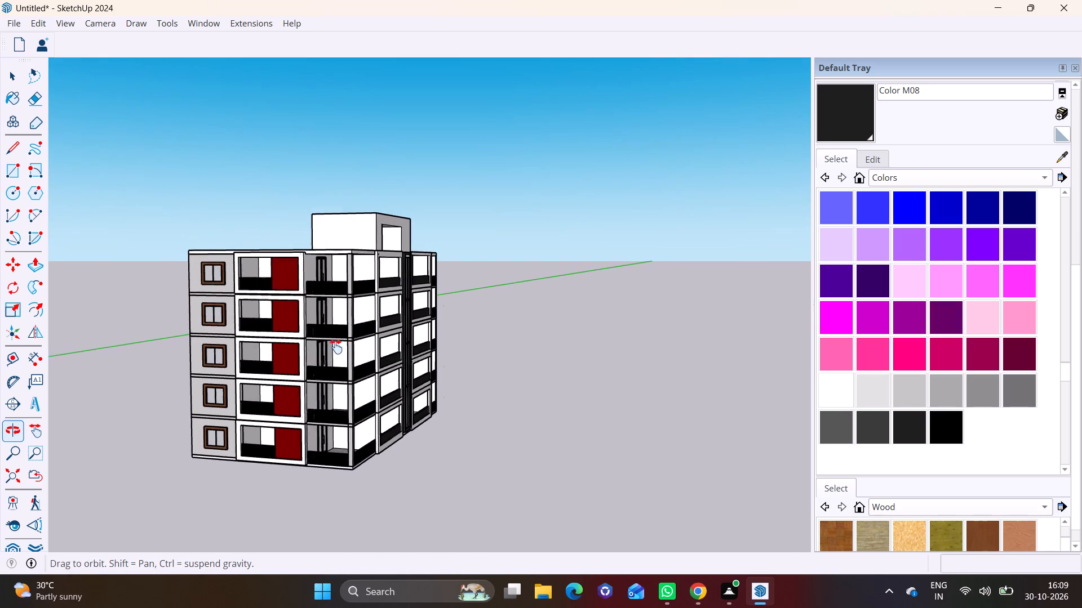
pyautogui.keyDown('shift'); pyautogui.moveTo(336, 347); pyautogui.dragTo(373, 366, button='middle'); pyautogui.keyUp('shift')
pyautogui.moveTo(364, 239); pyautogui.dragTo(604, 301, button='middle')
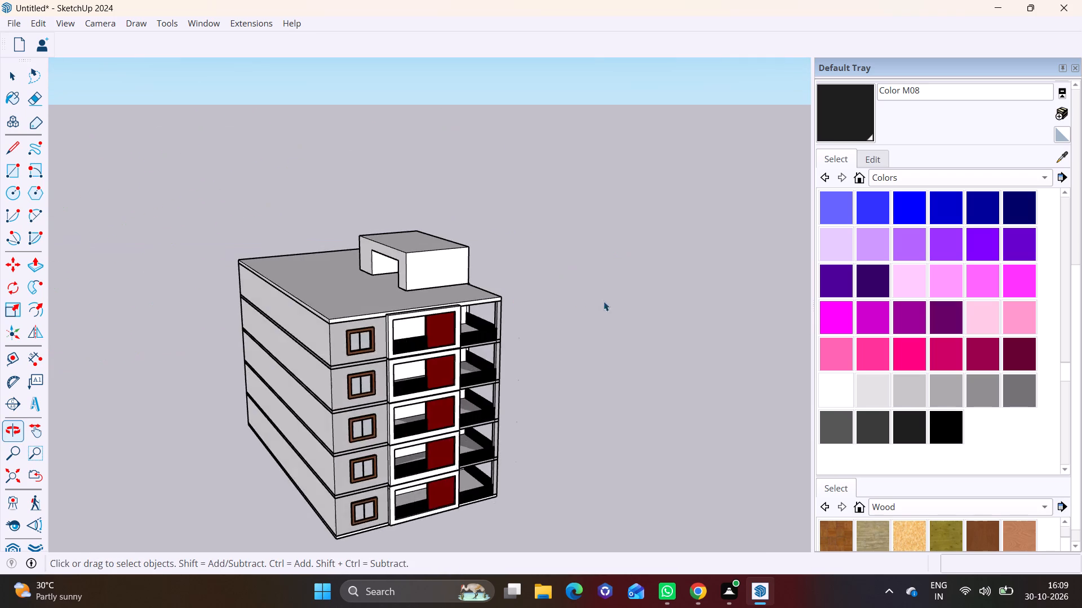
# Push/Pull the end face of the rooftop block around its opening outward by about 21' 10".
pyautogui.scroll(5, 471, 303)
pyautogui.scroll(1, 426, 290)
pyautogui.moveTo(426, 290); pyautogui.dragTo(504, 281, button='middle')
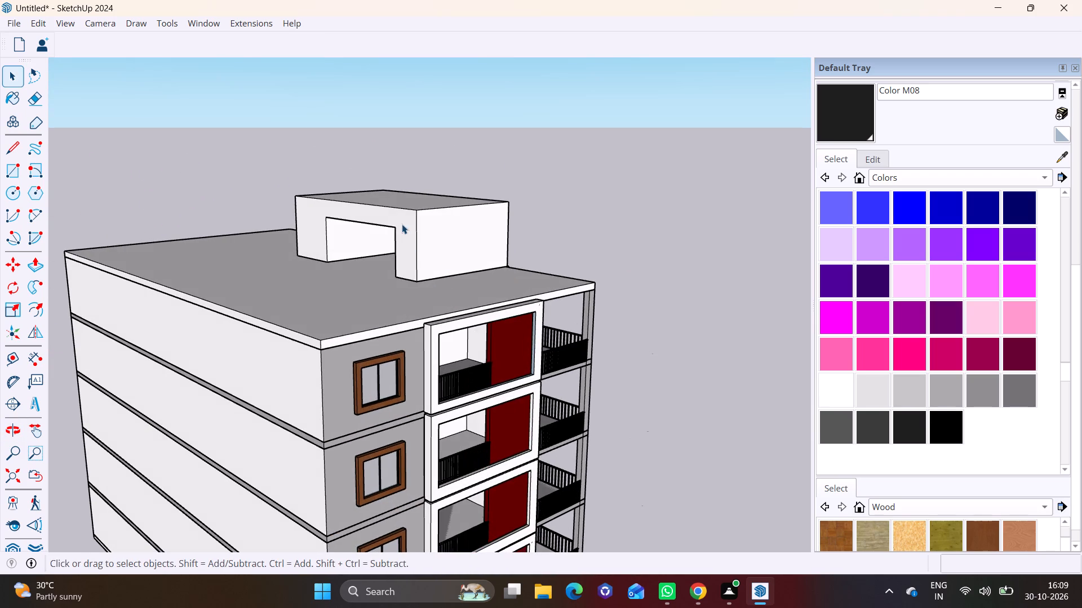
pyautogui.click(402, 224)
pyautogui.click(39, 266)
pyautogui.click(414, 242)
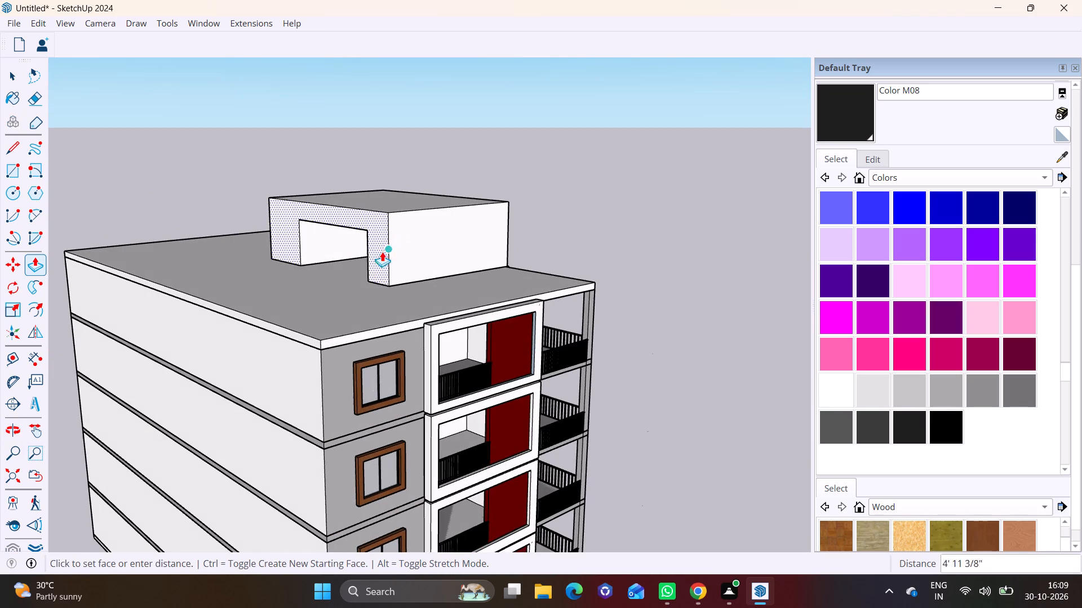
pyautogui.click(288, 314)
# Draw a strip about 10 7/8" by 16' 10" along the roof edge, from the rooftop block's corner to the outer roof corner.
pyautogui.moveTo(462, 369); pyautogui.dragTo(14, 284, button='middle')
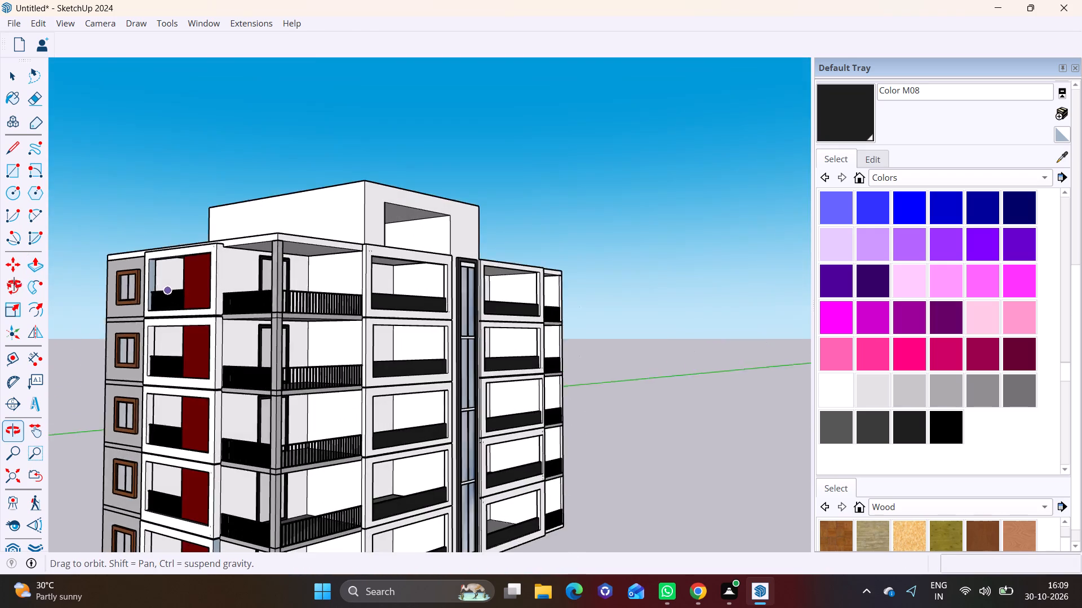
pyautogui.moveTo(14, 284); pyautogui.dragTo(14, 284, button='middle')
pyautogui.scroll(-1, 166, 327)
pyautogui.moveTo(223, 223); pyautogui.dragTo(223, 316, button='middle')
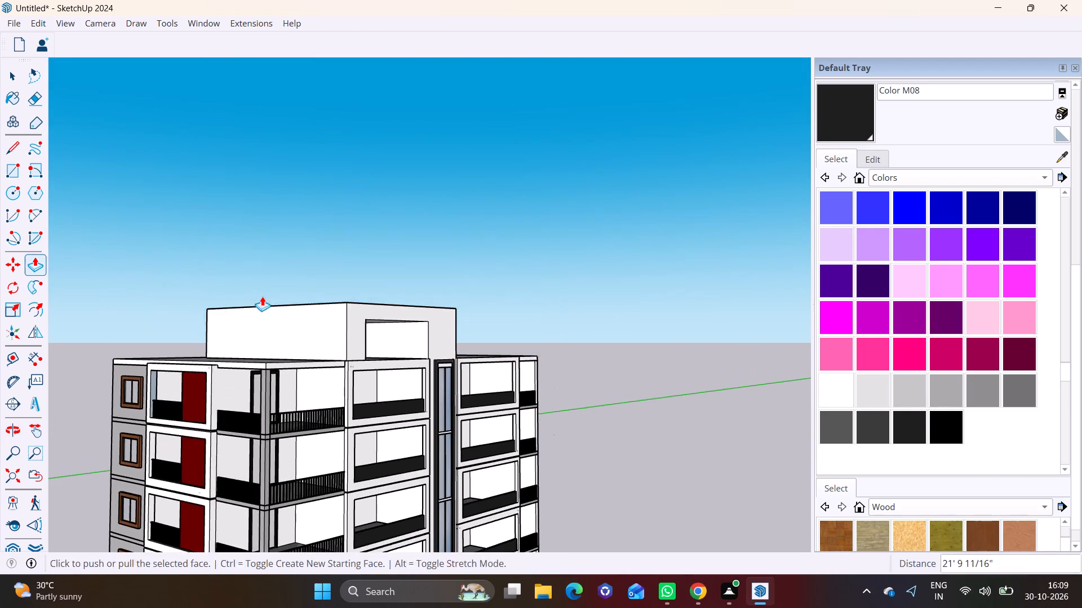
pyautogui.moveTo(256, 318); pyautogui.dragTo(238, 431, button='middle')
pyautogui.scroll(6, 154, 385)
pyautogui.click(16, 176)
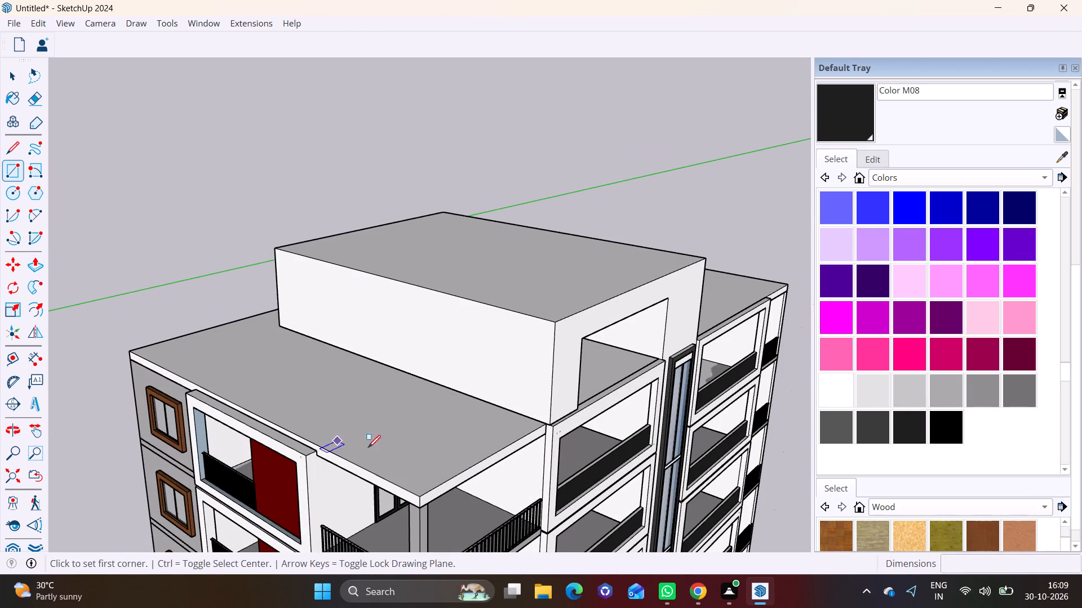
pyautogui.scroll(4, 530, 432)
pyautogui.click(554, 418)
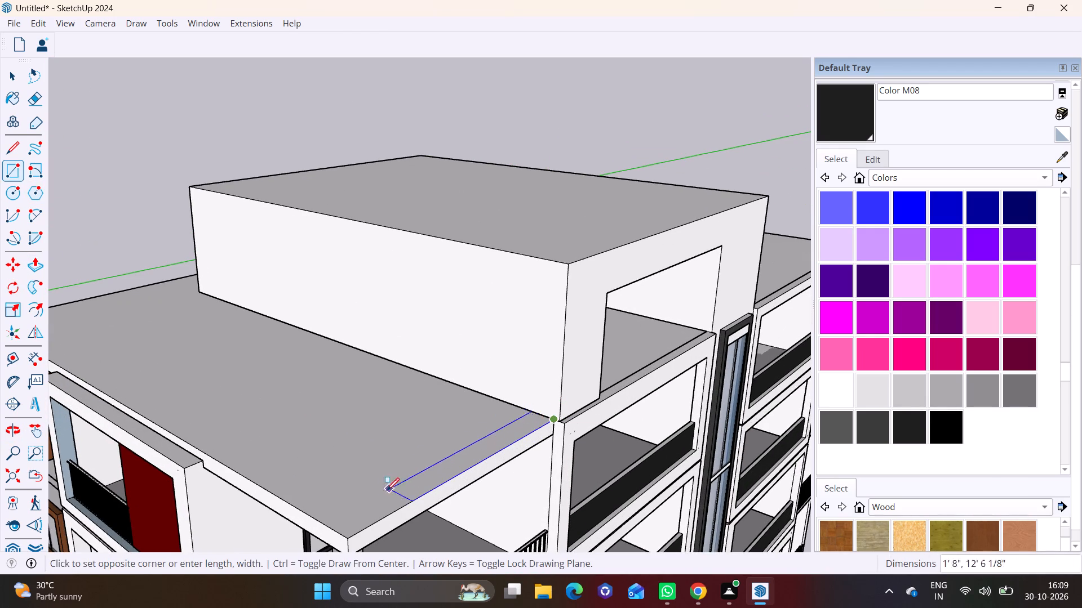
pyautogui.click(336, 530)
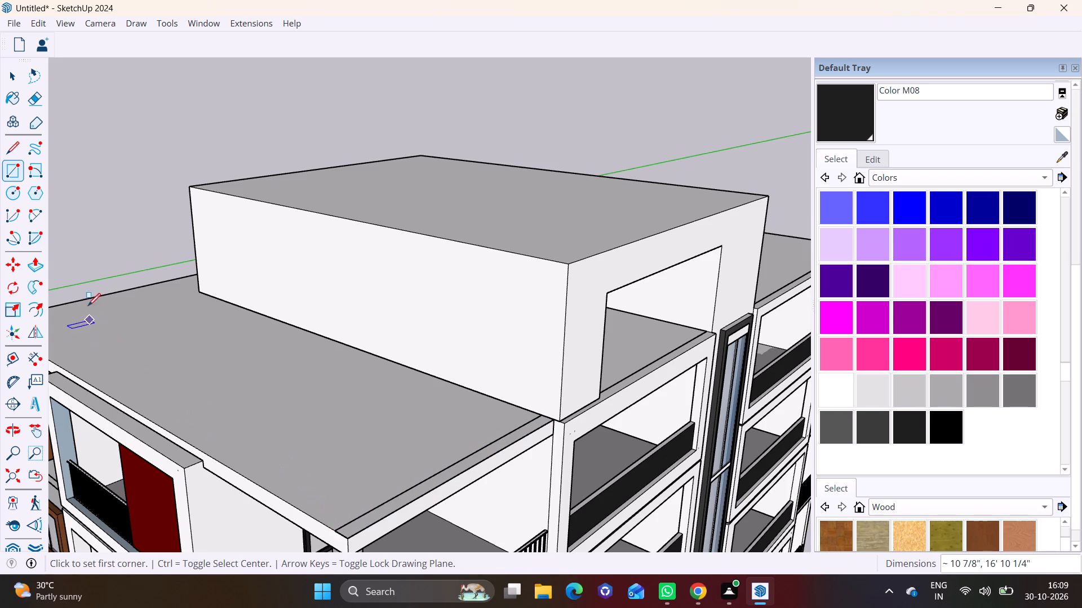
# Pull the roof-edge strip up about 3' 10 7/8" to form a parapet.
pyautogui.press('space')
pyautogui.click(3, 75)
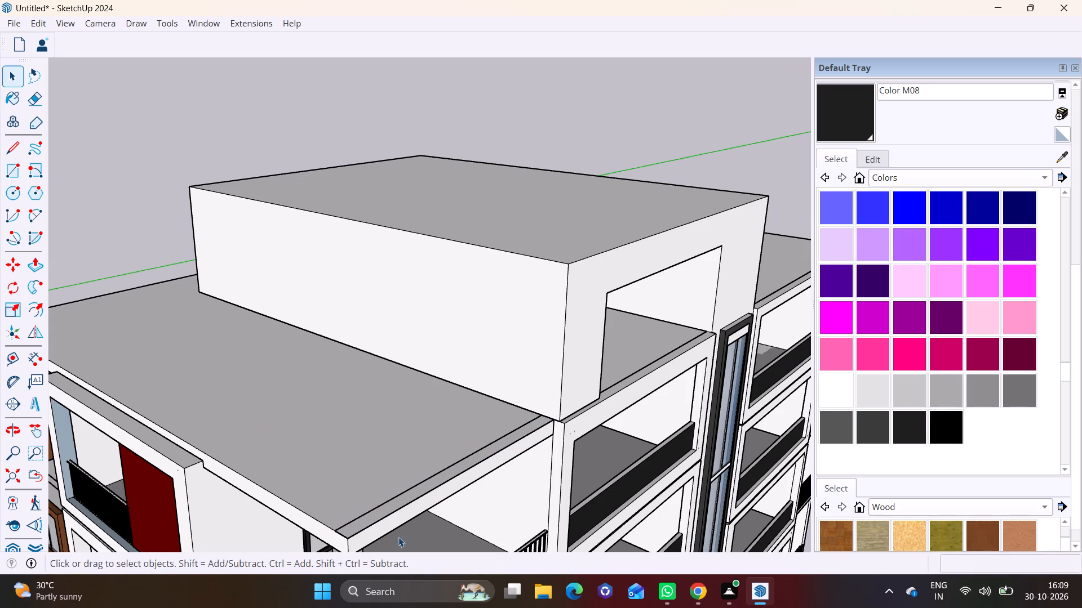
pyautogui.click(384, 513)
pyautogui.click(32, 262)
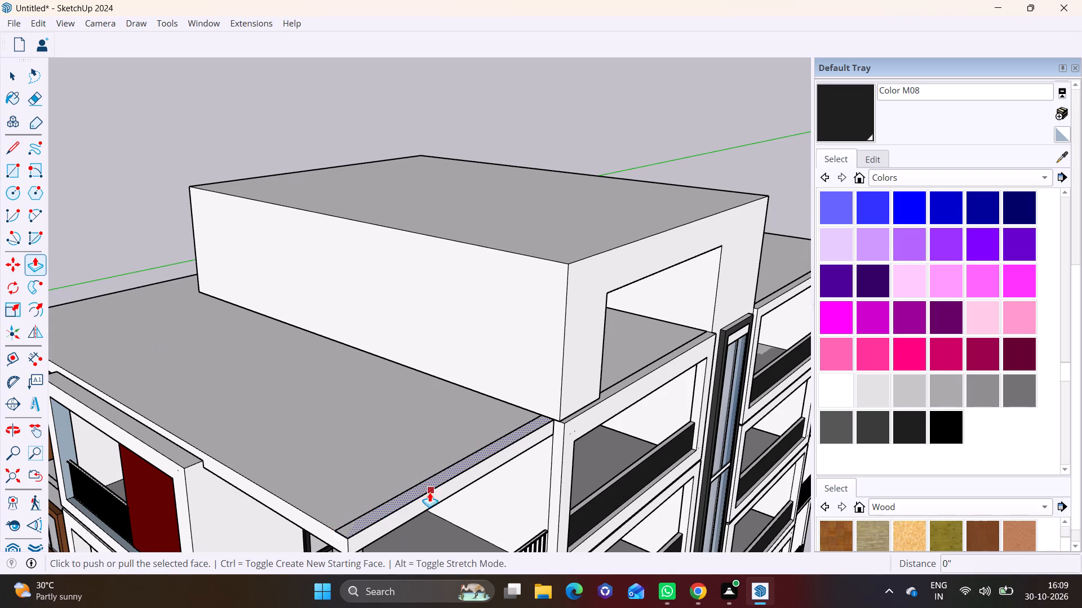
pyautogui.click(422, 489)
pyautogui.click(424, 421)
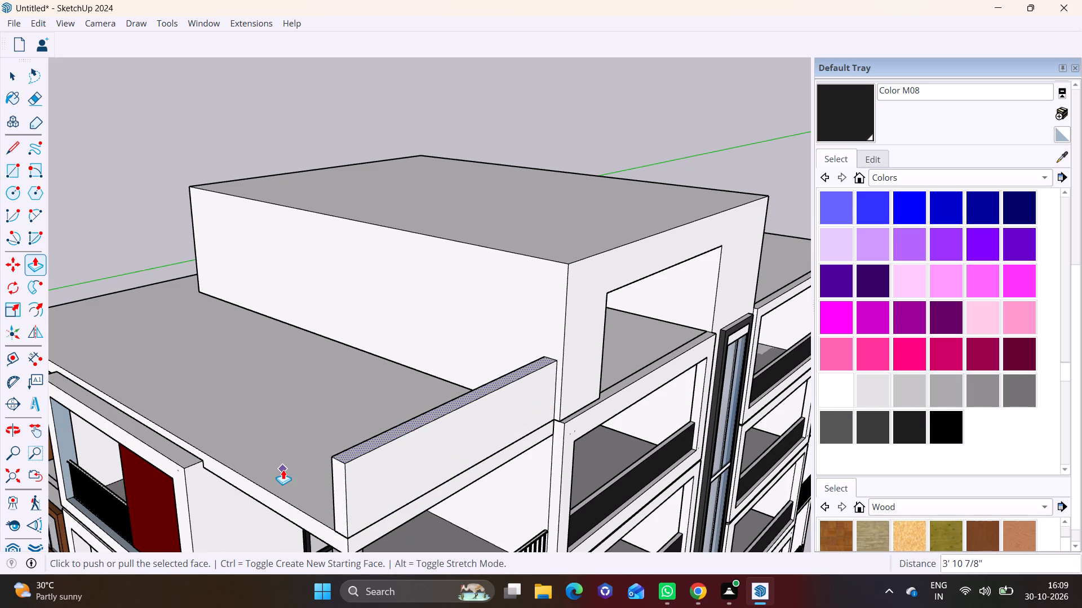
# Draw a full-height vertical line, 3' 10 7/8" long, on the parapet's inner face near the outer roof corner.
pyautogui.scroll(-7, 283, 470)
pyautogui.moveTo(245, 443); pyautogui.dragTo(724, 511, button='middle')
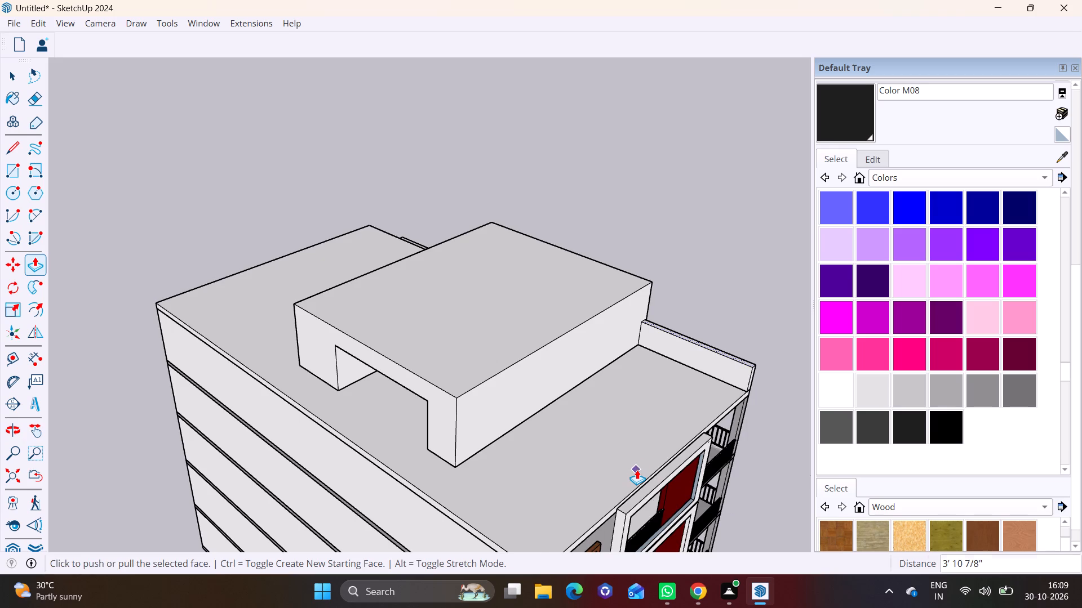
pyautogui.moveTo(637, 470); pyautogui.dragTo(354, 508, button='middle')
pyautogui.moveTo(395, 493); pyautogui.dragTo(487, 473, button='middle')
pyautogui.scroll(8, 531, 372)
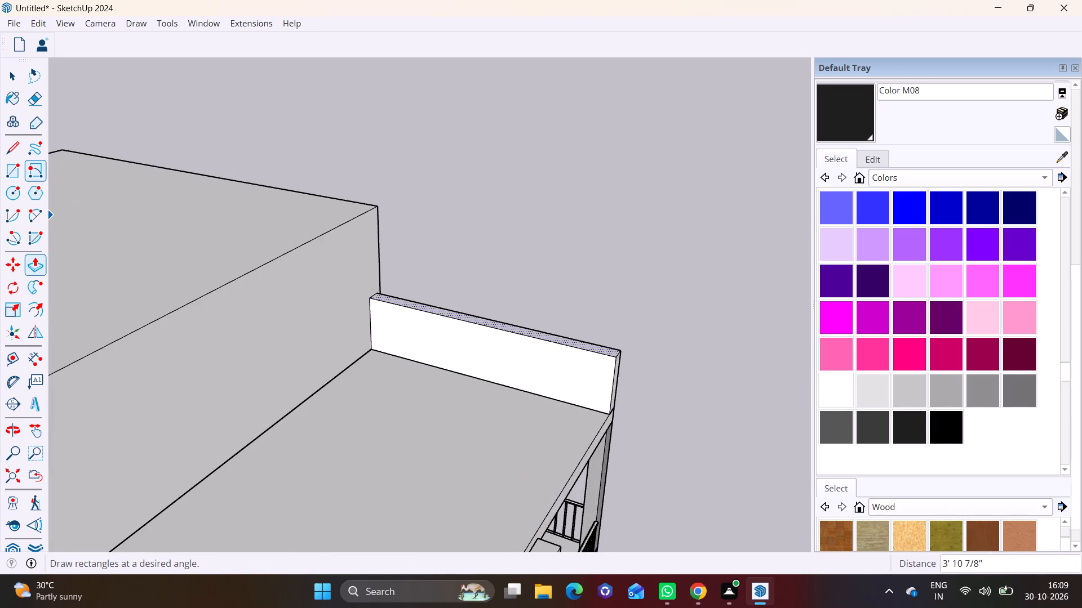
pyautogui.click(11, 146)
pyautogui.scroll(8, 501, 410)
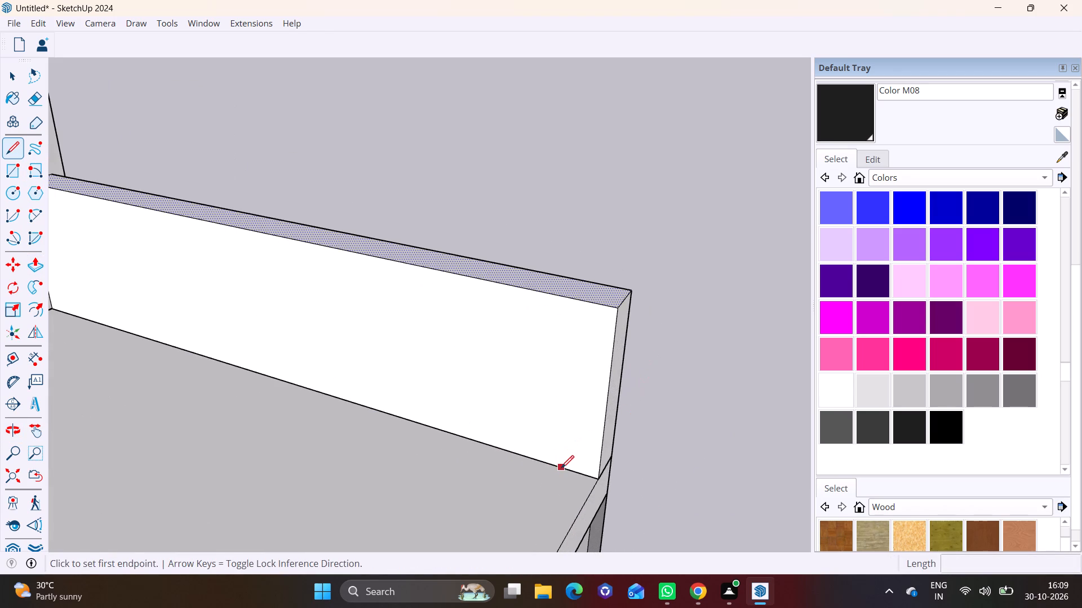
pyautogui.click(561, 468)
pyautogui.click(578, 303)
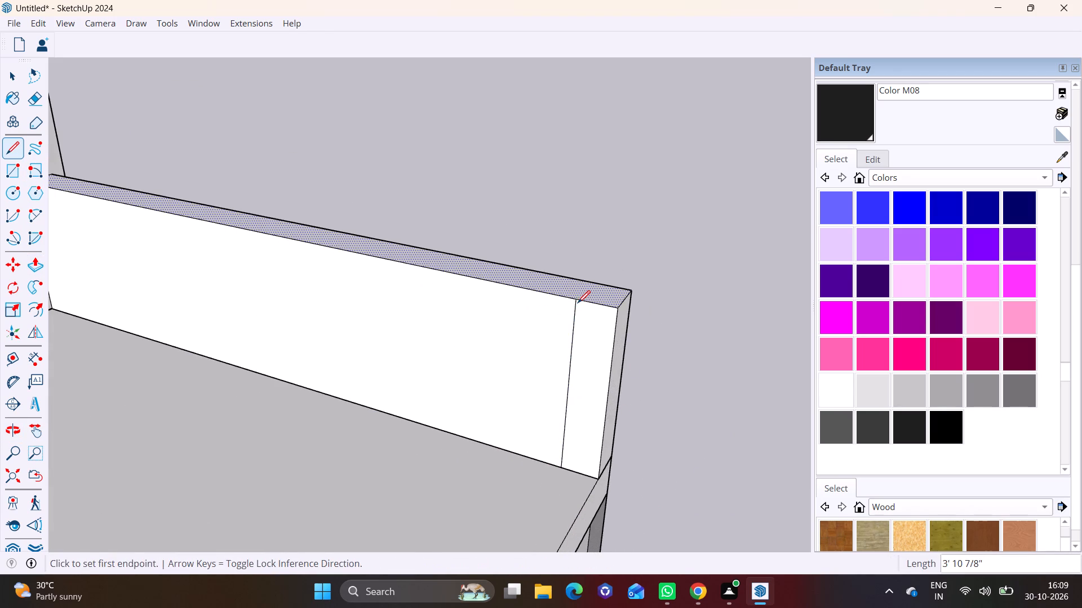
# Pull the narrow end strip about 44' 6 11/16" along the roof edge above the red panels and windows to the next corner.
pyautogui.press('space')
pyautogui.click(597, 338)
pyautogui.click(34, 261)
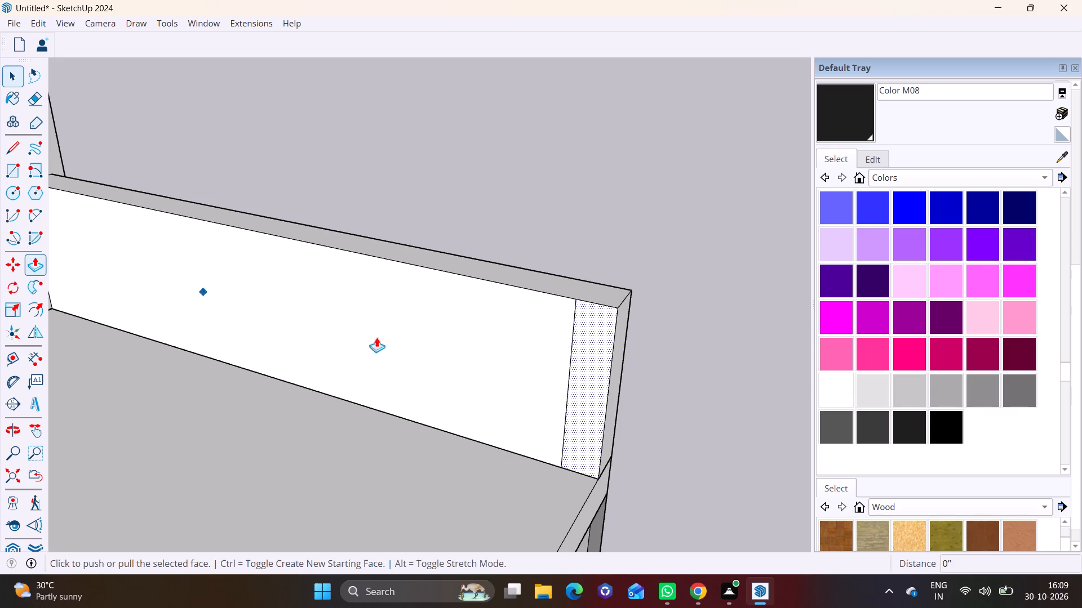
pyautogui.click(577, 376)
pyautogui.scroll(-11, 365, 466)
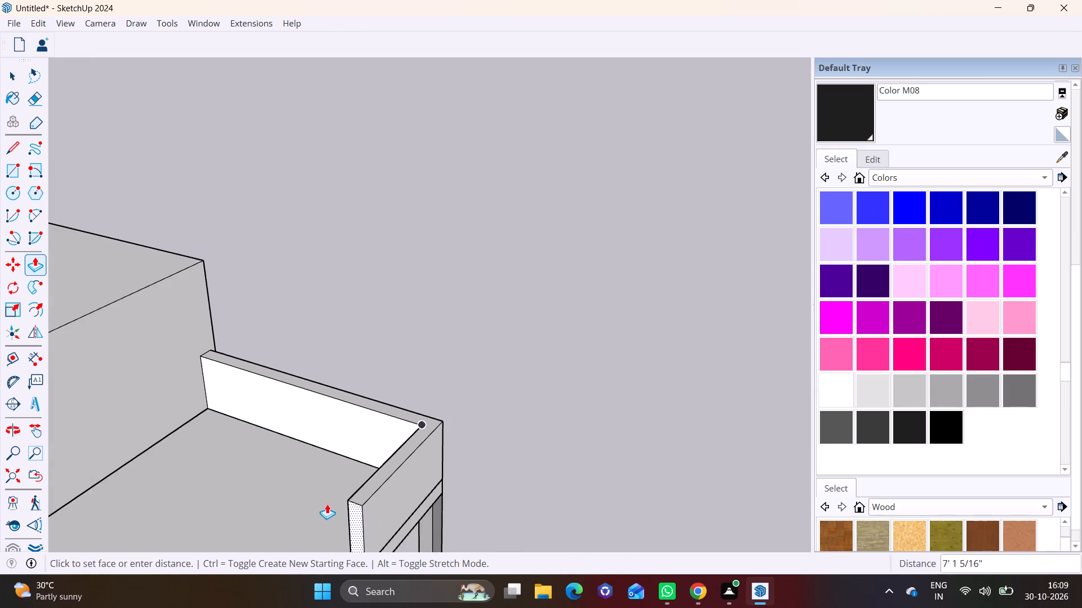
pyautogui.keyDown('shift'); pyautogui.moveTo(333, 506); pyautogui.dragTo(486, 341, button='middle'); pyautogui.keyUp('shift')
pyautogui.scroll(-1, 286, 466)
pyautogui.keyDown('shift'); pyautogui.moveTo(466, 329); pyautogui.dragTo(535, 276, button='middle'); pyautogui.keyUp('shift')
pyautogui.scroll(-6, 265, 449)
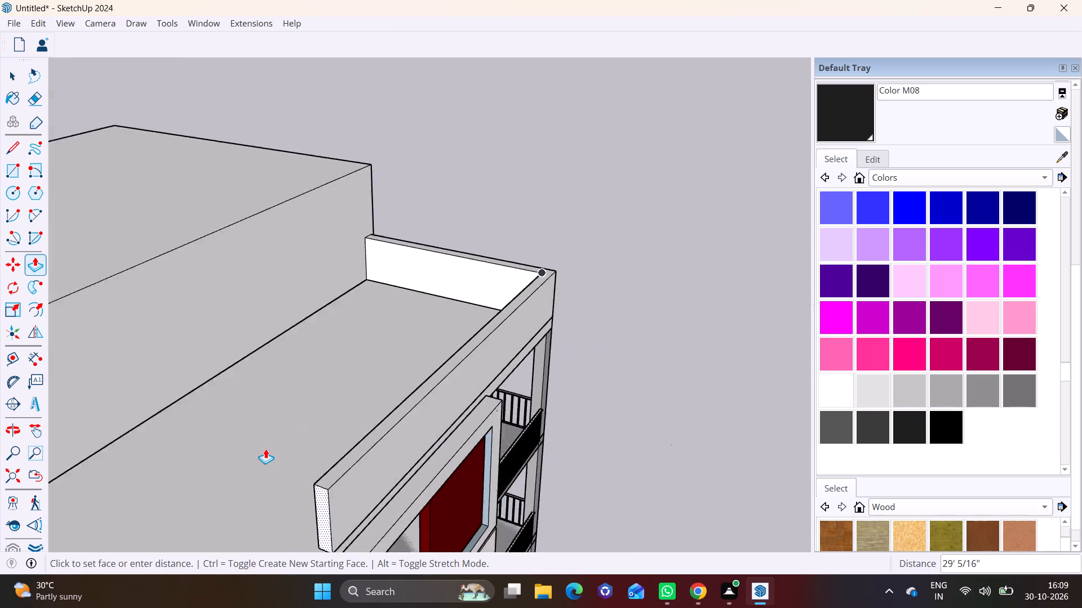
pyautogui.scroll(-1, 265, 449)
pyautogui.keyDown('shift'); pyautogui.moveTo(274, 454); pyautogui.dragTo(416, 318, button='middle'); pyautogui.keyUp('shift')
pyautogui.click(347, 514)
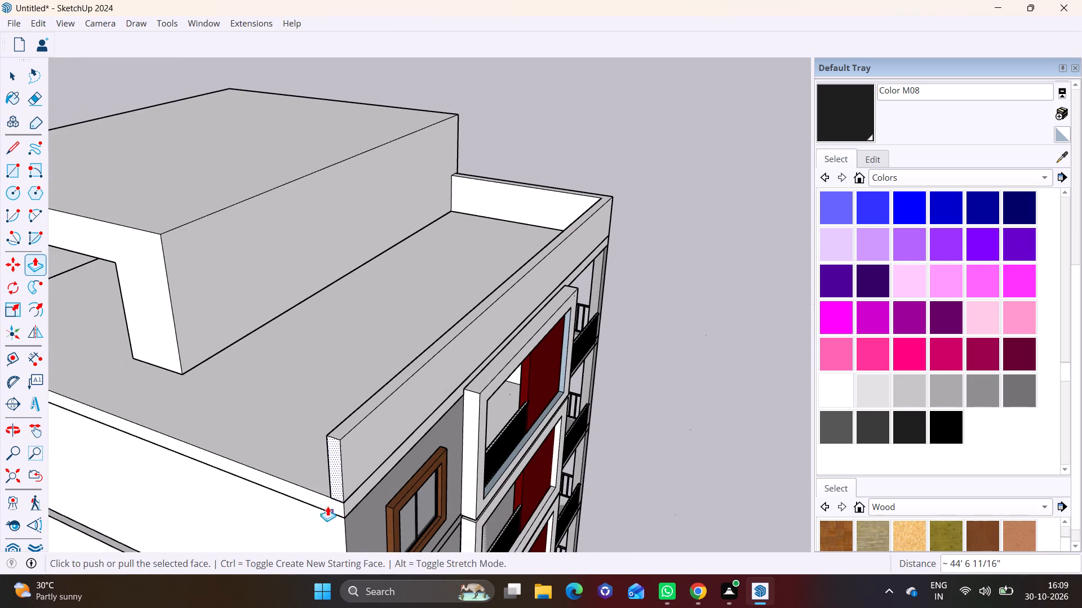
# Draw a full-height vertical line, 3' 10 7/8" long, on the second parapet's inner face near its far end.
pyautogui.moveTo(326, 492); pyautogui.dragTo(640, 450, button='middle')
pyautogui.scroll(3, 673, 377)
pyautogui.keyDown('shift'); pyautogui.moveTo(675, 377); pyautogui.dragTo(289, 388, button='middle'); pyautogui.keyUp('shift')
pyautogui.moveTo(290, 381); pyautogui.dragTo(348, 383, button='middle')
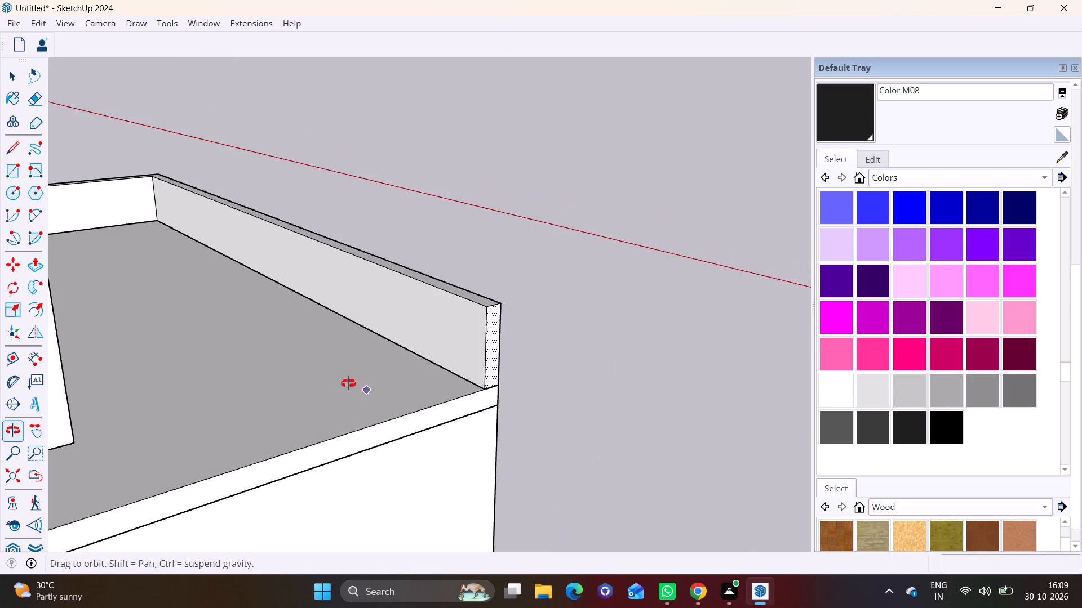
pyautogui.moveTo(348, 383); pyautogui.dragTo(354, 383, button='middle')
pyautogui.scroll(2, 421, 348)
pyautogui.click(9, 146)
pyautogui.scroll(3, 385, 309)
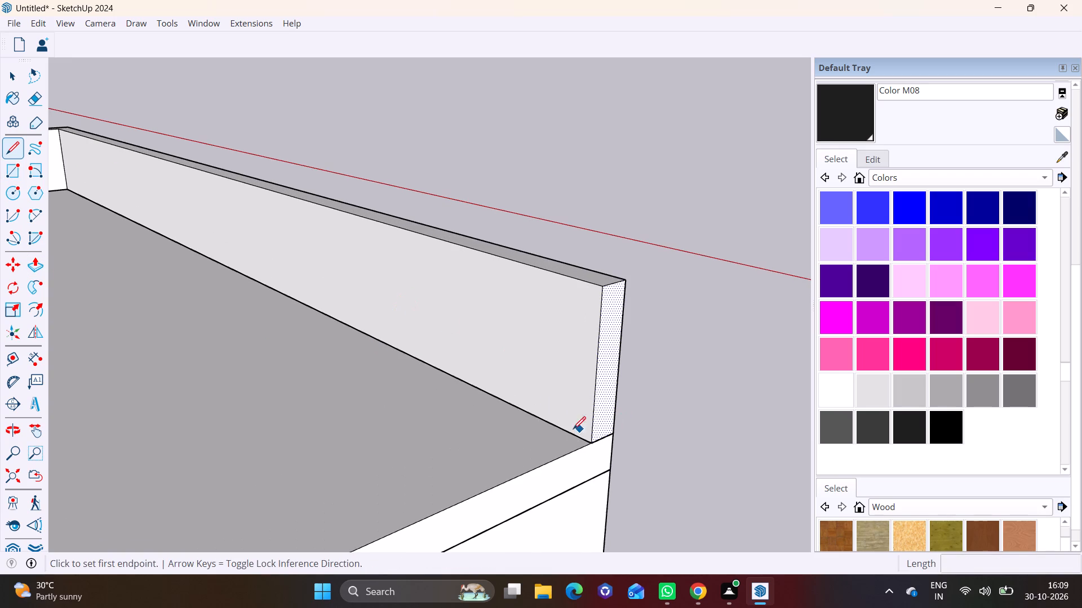
pyautogui.click(569, 431)
pyautogui.click(579, 281)
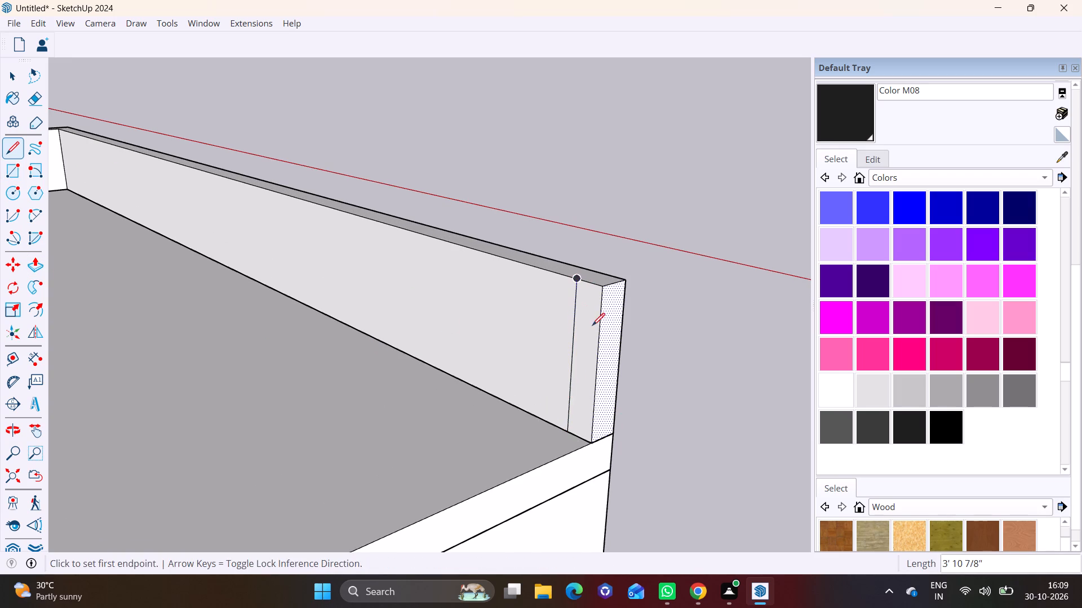
# Pull the second parapet's end strip about 77' 10" along the roof edge above the plain wall to the next corner.
pyautogui.press('space')
pyautogui.click(593, 342)
pyautogui.click(32, 266)
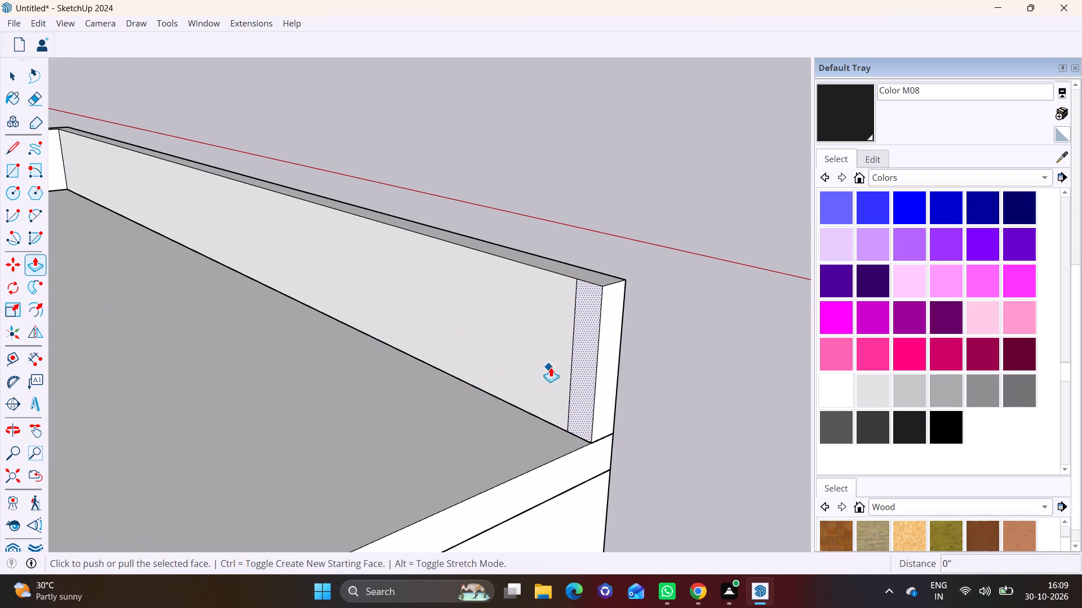
pyautogui.click(582, 367)
pyautogui.scroll(-8, 266, 431)
pyautogui.keyDown('shift'); pyautogui.moveTo(246, 449); pyautogui.dragTo(670, 296, button='middle'); pyautogui.keyUp('shift')
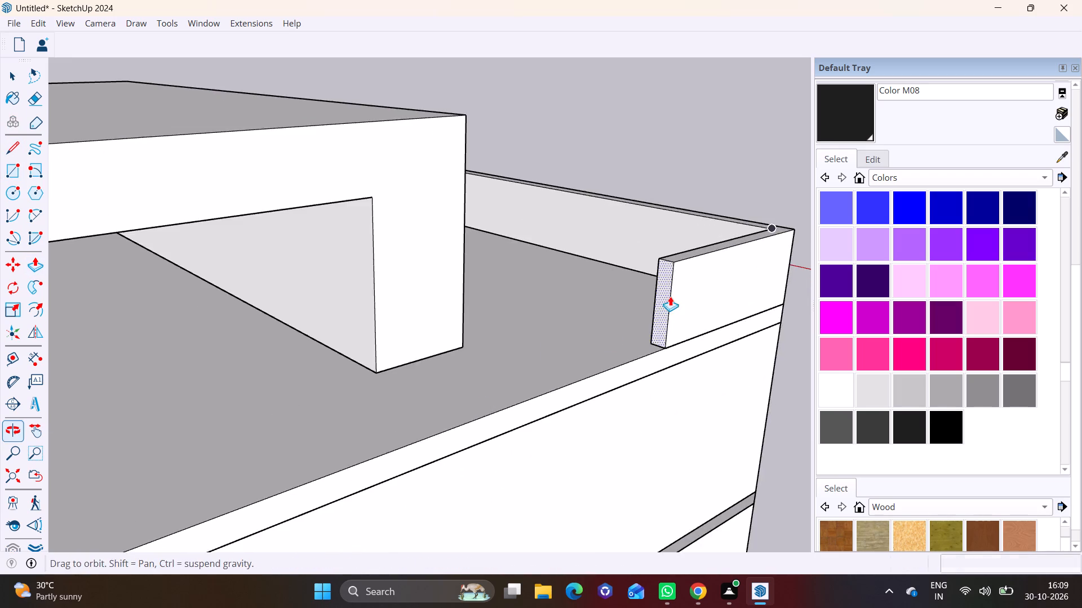
pyautogui.scroll(-7, 365, 412)
pyautogui.keyDown('shift'); pyautogui.moveTo(140, 507); pyautogui.dragTo(529, 336, button='middle'); pyautogui.keyUp('shift')
pyautogui.keyDown('shift'); pyautogui.moveTo(155, 426); pyautogui.dragTo(599, 403, button='middle'); pyautogui.keyUp('shift')
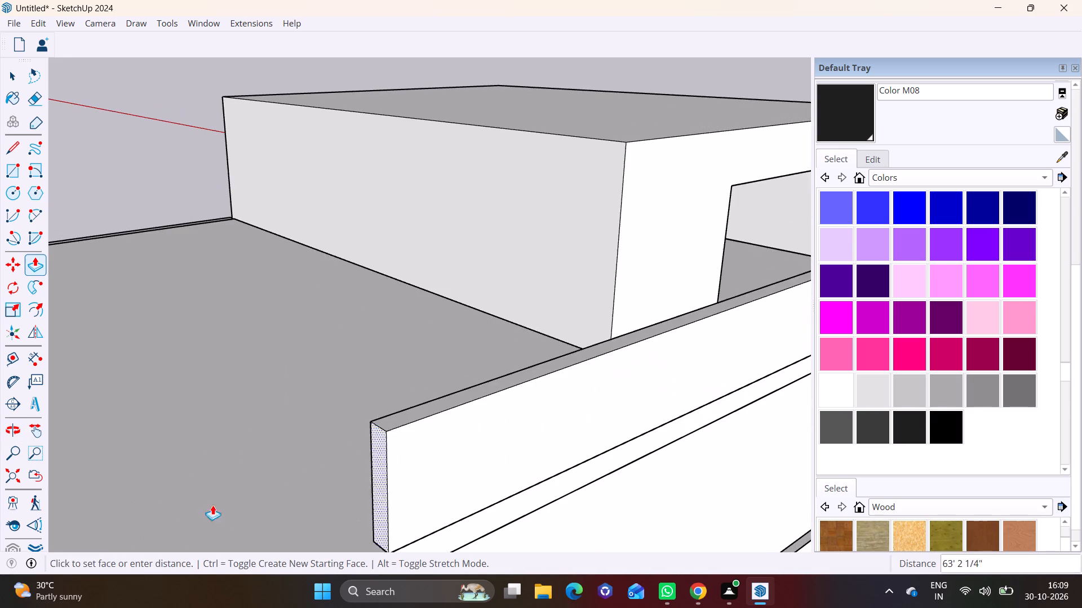
pyautogui.scroll(-5, 192, 507)
pyautogui.keyDown('shift'); pyautogui.moveTo(192, 507); pyautogui.dragTo(268, 298, button='middle'); pyautogui.keyUp('shift')
pyautogui.keyDown('shift'); pyautogui.scroll(-1, 268, 298); pyautogui.keyUp('shift')
pyautogui.click(90, 437)
# Draw a full-height vertical line, 3' 10 7/8" long, on the inner face of the parapet above the plain wall, near its far end.
pyautogui.moveTo(117, 420); pyautogui.dragTo(202, 448, button='middle')
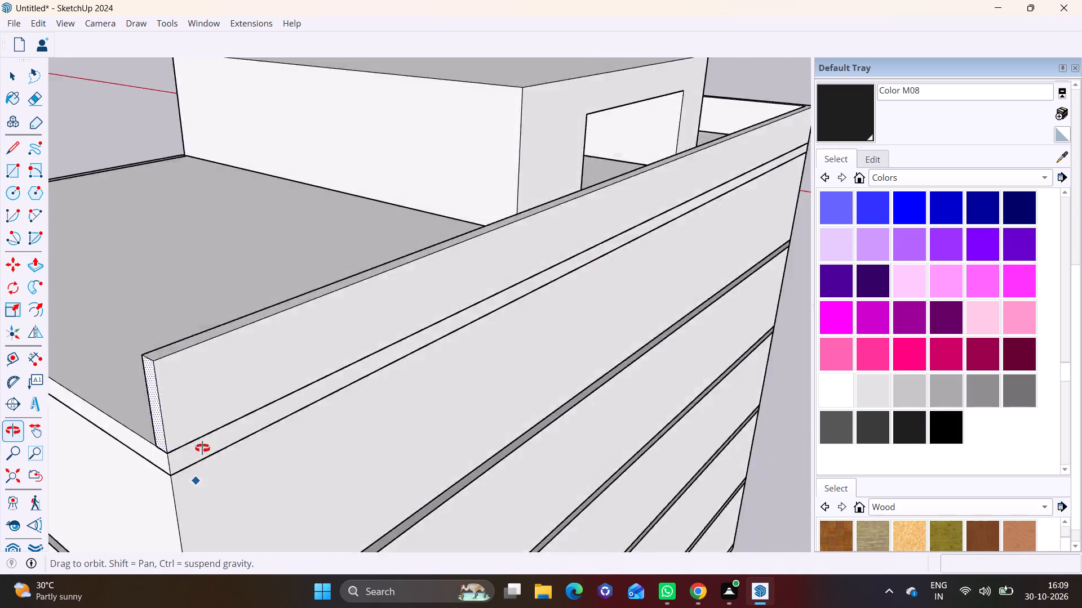
pyautogui.moveTo(202, 448); pyautogui.dragTo(535, 385, button='middle')
pyautogui.keyDown('shift'); pyautogui.moveTo(526, 337); pyautogui.dragTo(81, 388, button='middle'); pyautogui.keyUp('shift')
pyautogui.moveTo(122, 392); pyautogui.dragTo(407, 396, button='middle')
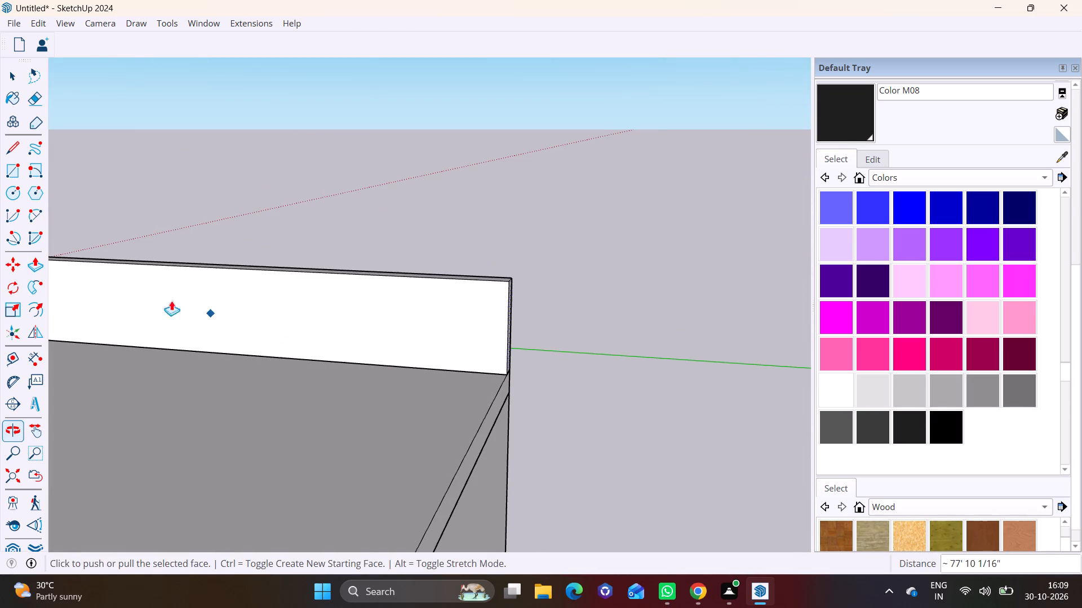
pyautogui.click(5, 145)
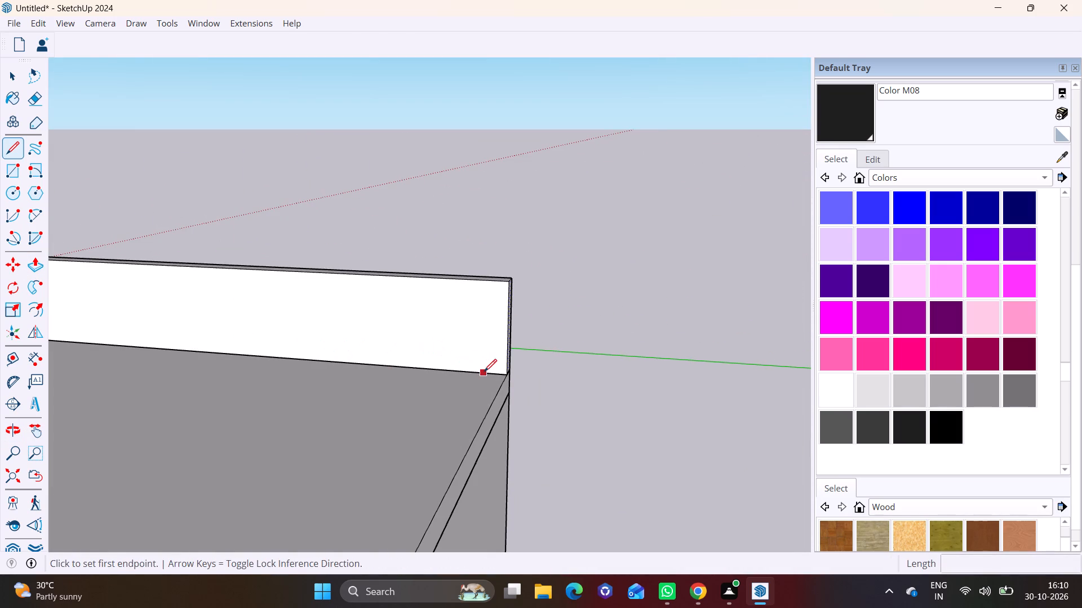
pyautogui.click(484, 372)
pyautogui.click(487, 280)
# Pull the narrow end strip about 44' 8 9/16" along the side roof edge to the corner above the railed end balconies.
pyautogui.click(5, 78)
pyautogui.click(493, 337)
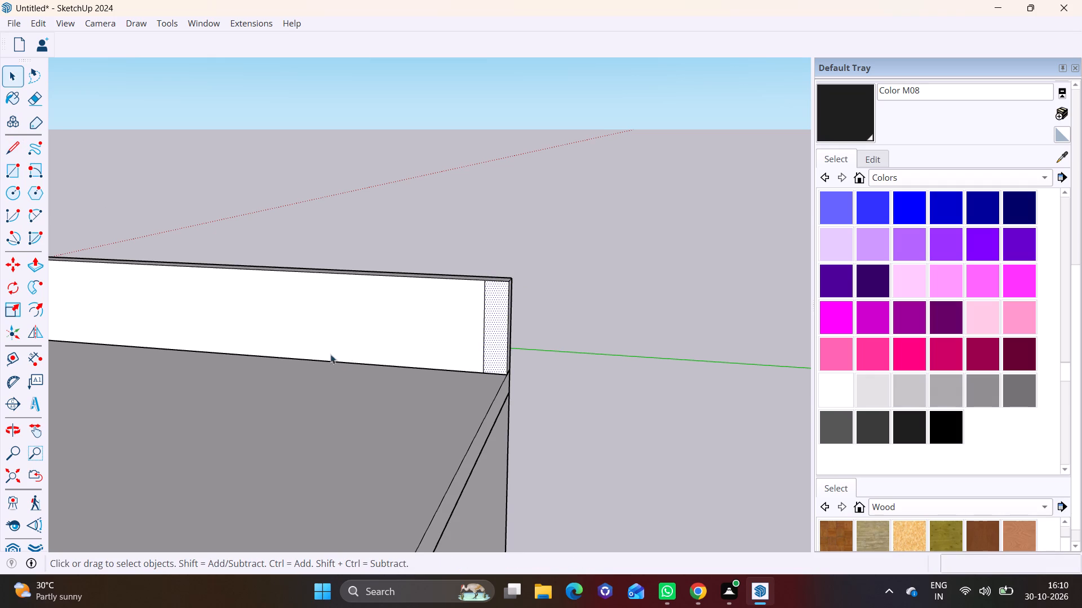
pyautogui.click(36, 261)
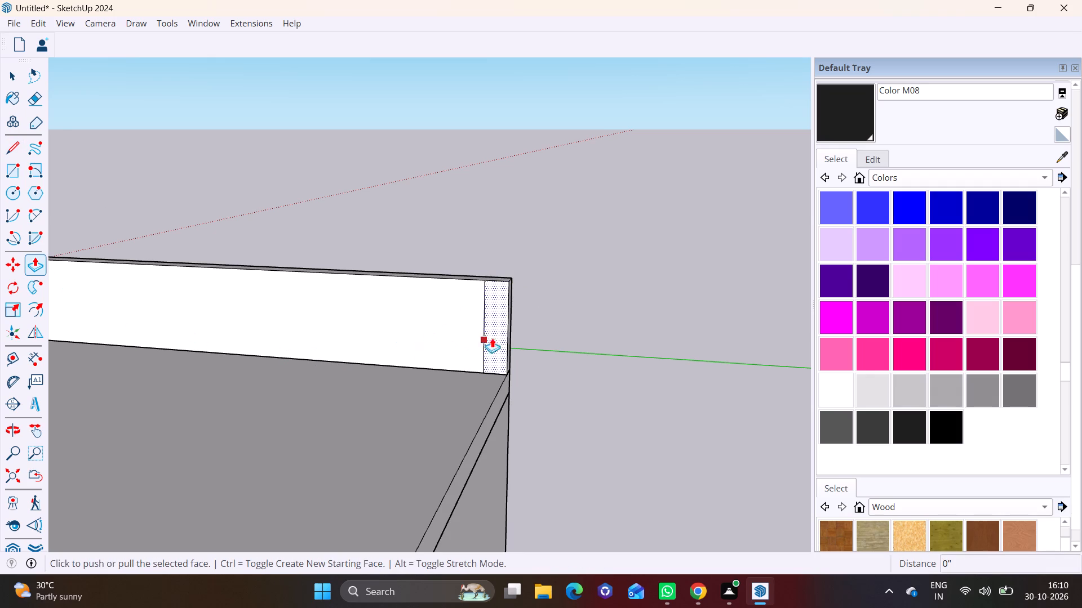
pyautogui.click(501, 336)
pyautogui.scroll(-10, 332, 415)
pyautogui.keyDown('shift'); pyautogui.moveTo(292, 493); pyautogui.dragTo(490, 191, button='middle'); pyautogui.keyUp('shift')
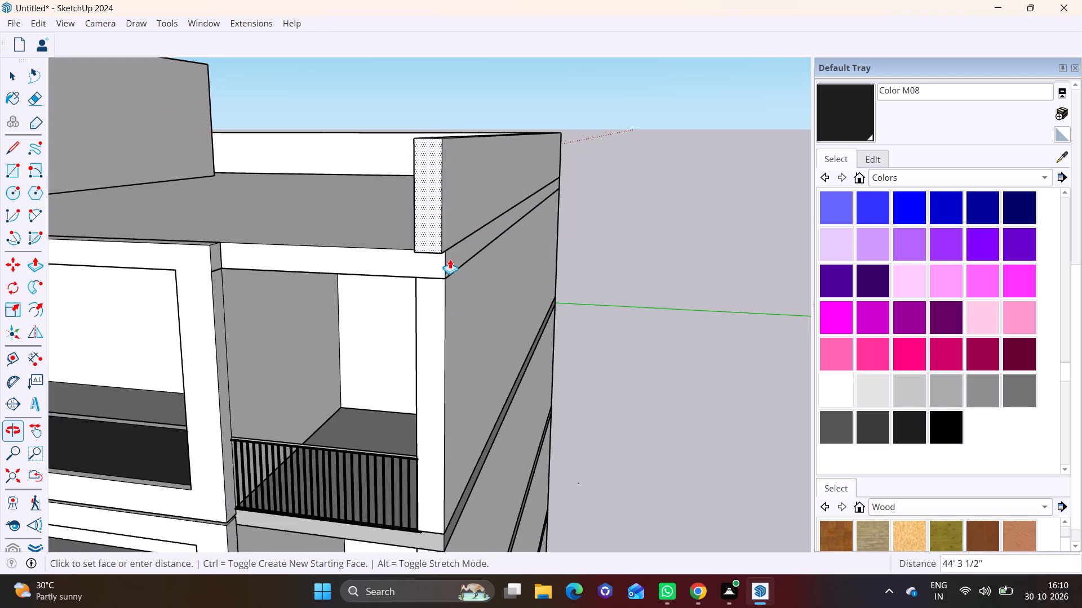
pyautogui.click(446, 249)
pyautogui.moveTo(366, 245); pyautogui.dragTo(509, 264, button='middle')
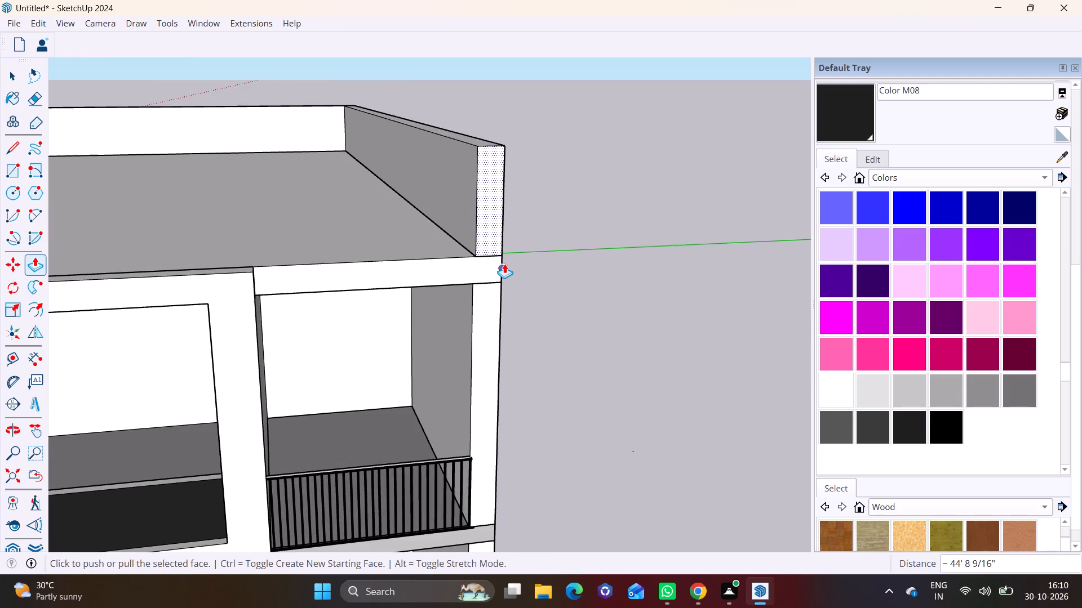
pyautogui.scroll(-6, 504, 263)
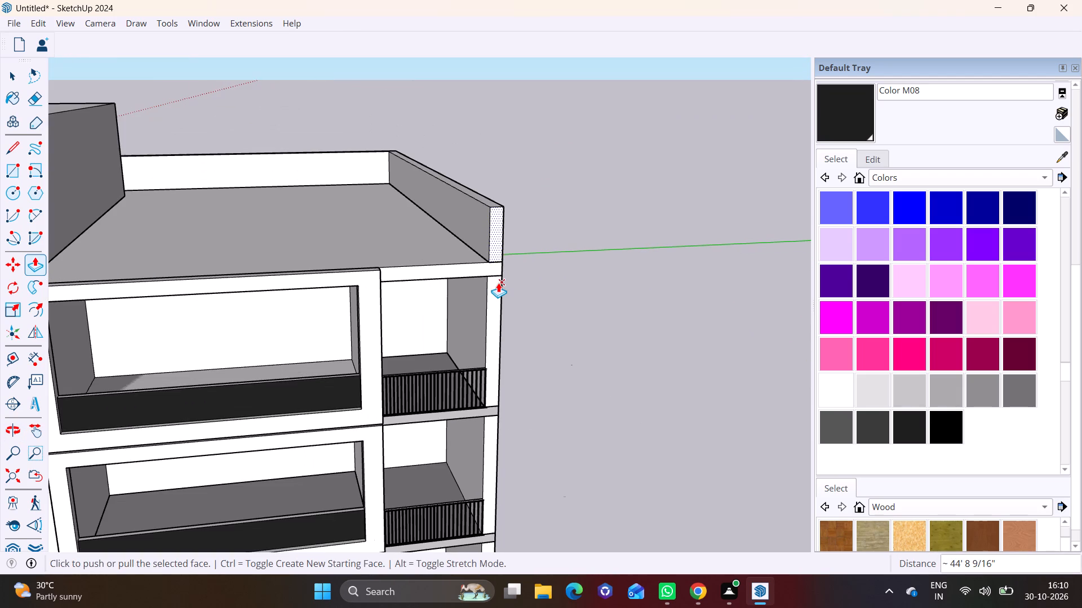
pyautogui.press('space')
# Draw a full-height vertical line, 3' 10 7/8" long, on the side parapet's inner face near the corner above the end balconies.
pyautogui.scroll(-3, 482, 278)
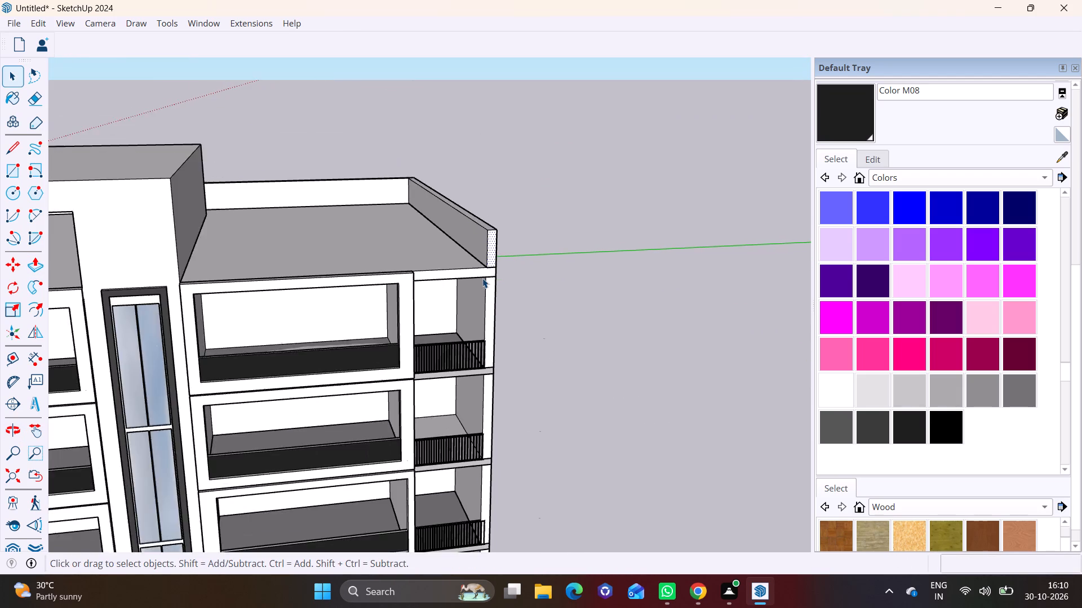
pyautogui.scroll(-3, 482, 278)
pyautogui.scroll(2, 482, 277)
pyautogui.moveTo(482, 277); pyautogui.dragTo(604, 271, button='middle')
pyautogui.scroll(7, 538, 236)
pyautogui.moveTo(491, 243); pyautogui.dragTo(597, 266, button='middle')
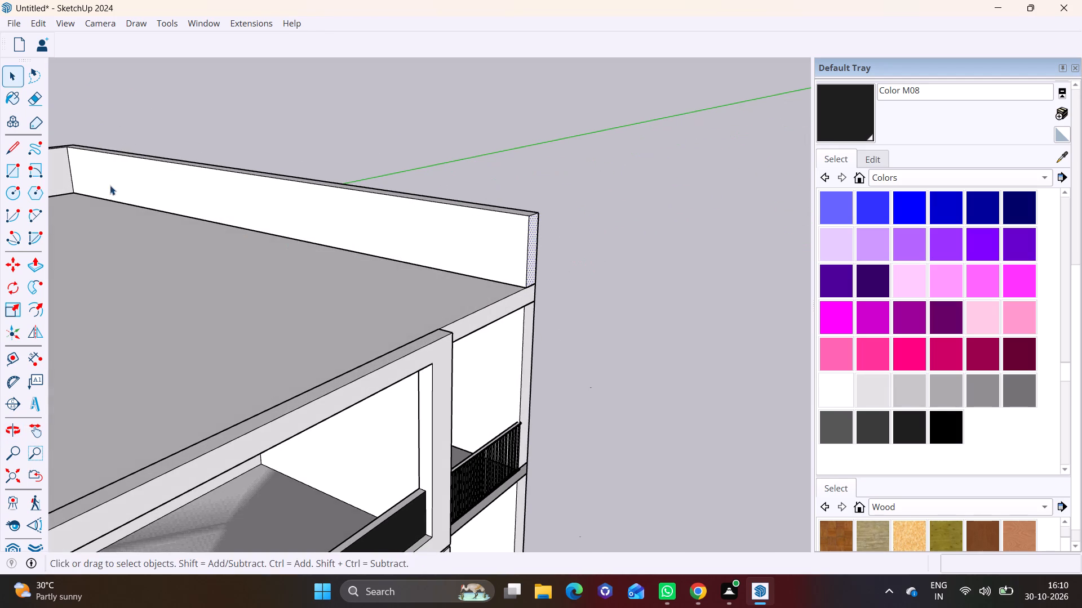
pyautogui.click(16, 144)
pyautogui.scroll(5, 414, 261)
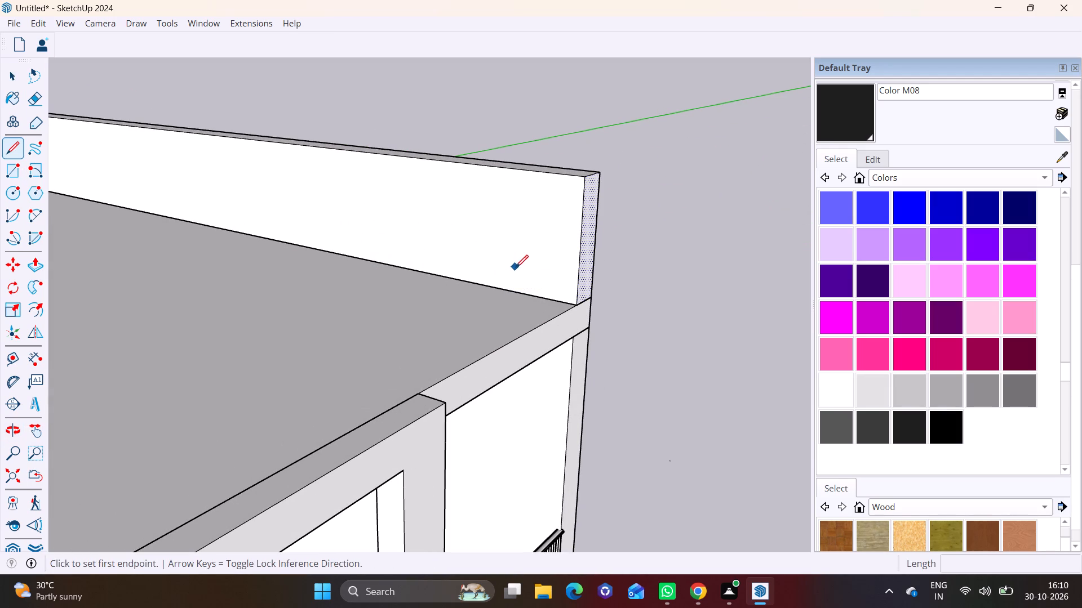
pyautogui.click(547, 295)
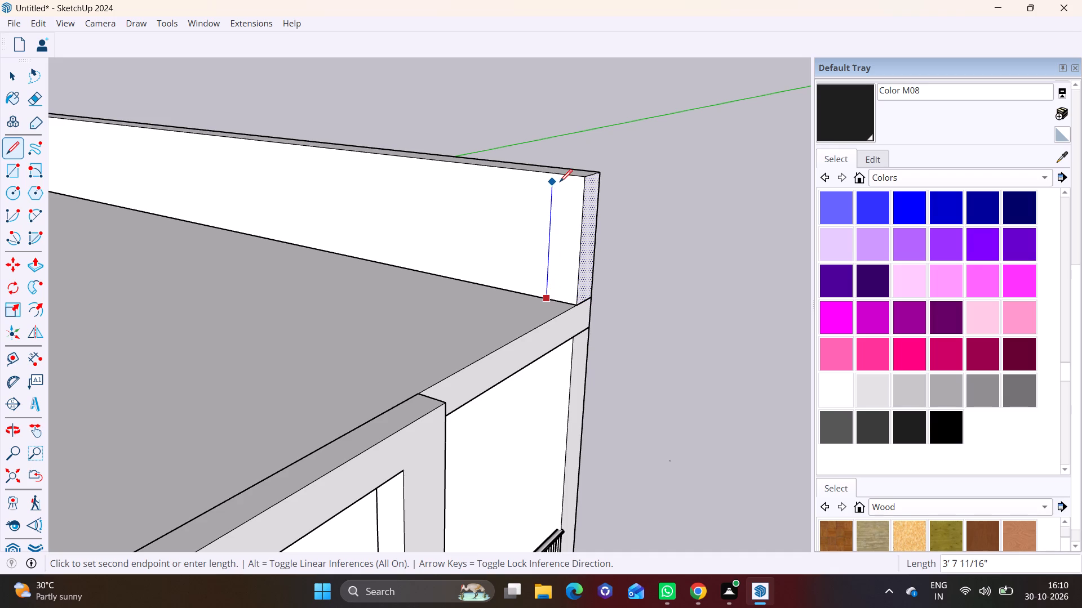
pyautogui.click(558, 176)
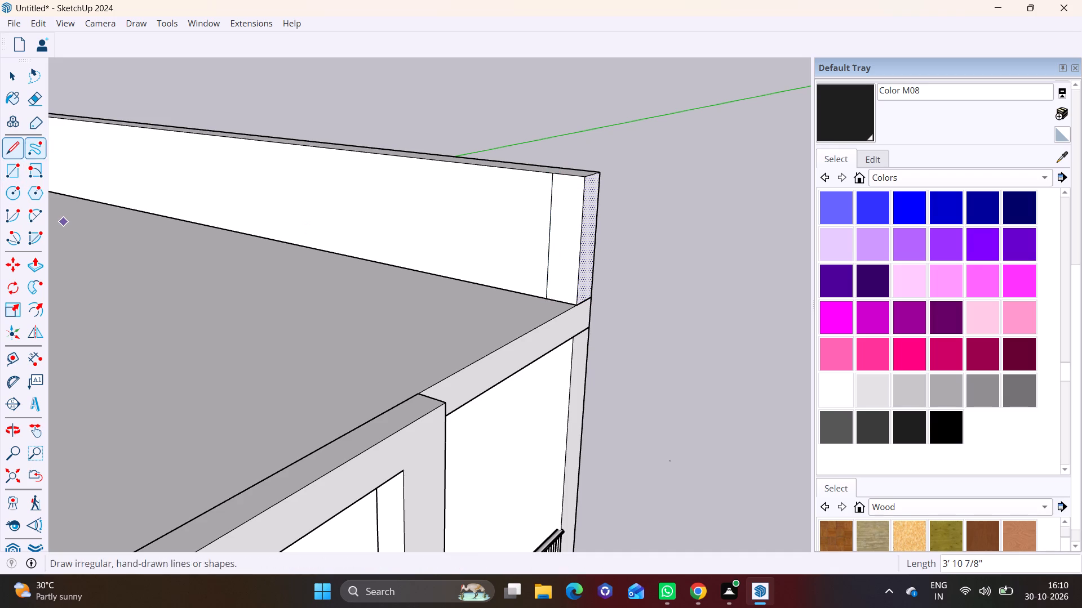
# Pull the strip about 30' 3 15/16" along the front roof edge until it meets the raised roof block.
pyautogui.click(7, 81)
pyautogui.click(560, 242)
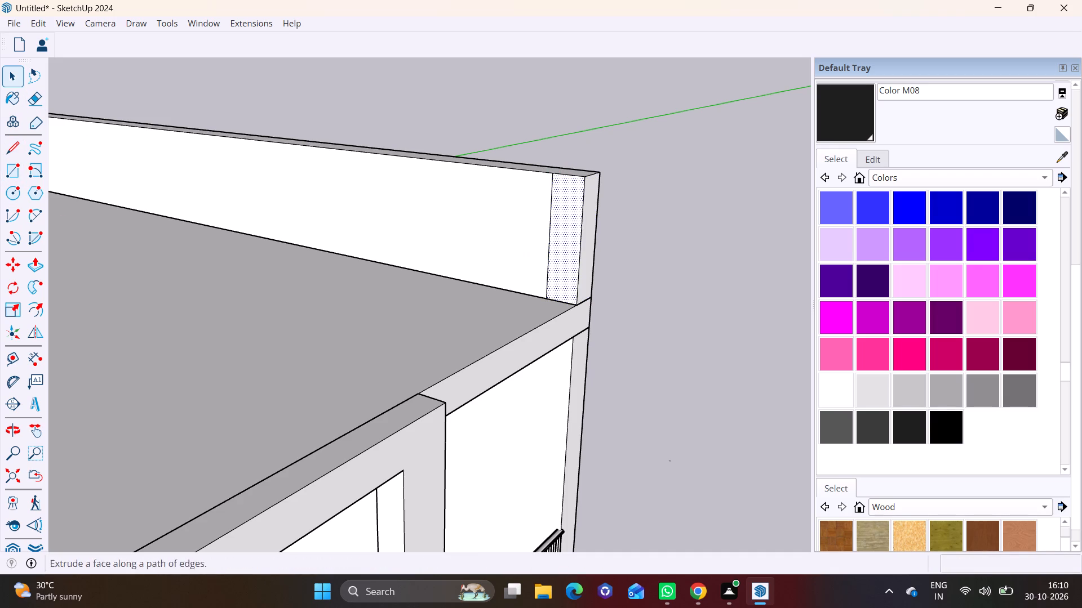
pyautogui.click(37, 258)
pyautogui.click(559, 253)
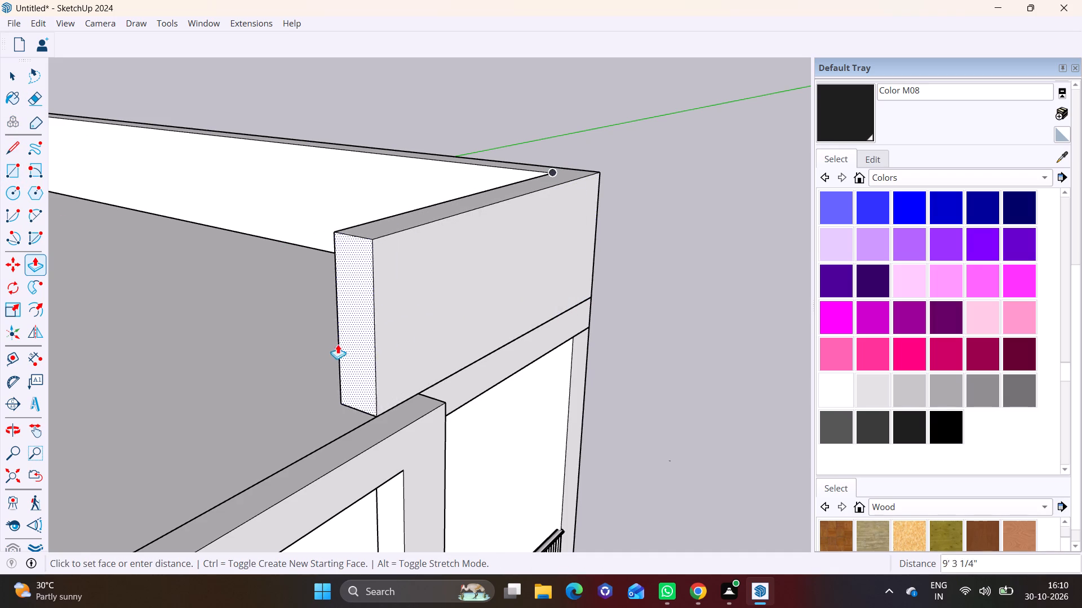
pyautogui.scroll(-6, 337, 345)
pyautogui.keyDown('shift'); pyautogui.moveTo(299, 414); pyautogui.dragTo(630, 287, button='middle'); pyautogui.keyUp('shift')
pyautogui.click(211, 506)
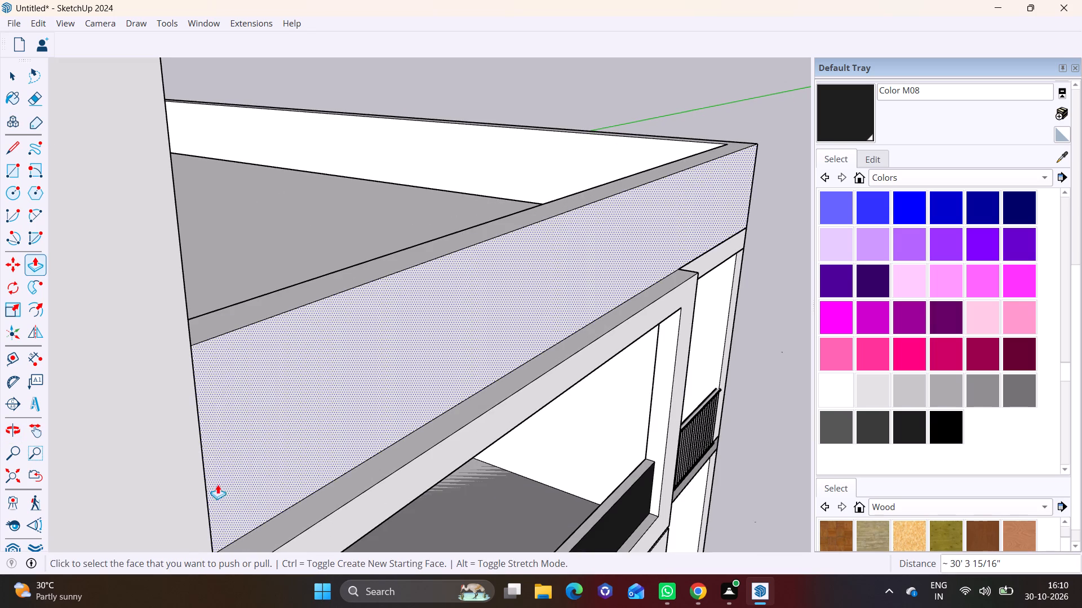
pyautogui.press('space')
# Review the whole building from the front and the red-panel side, examining the parapet, balconies and facades.
pyautogui.scroll(-13, 267, 297)
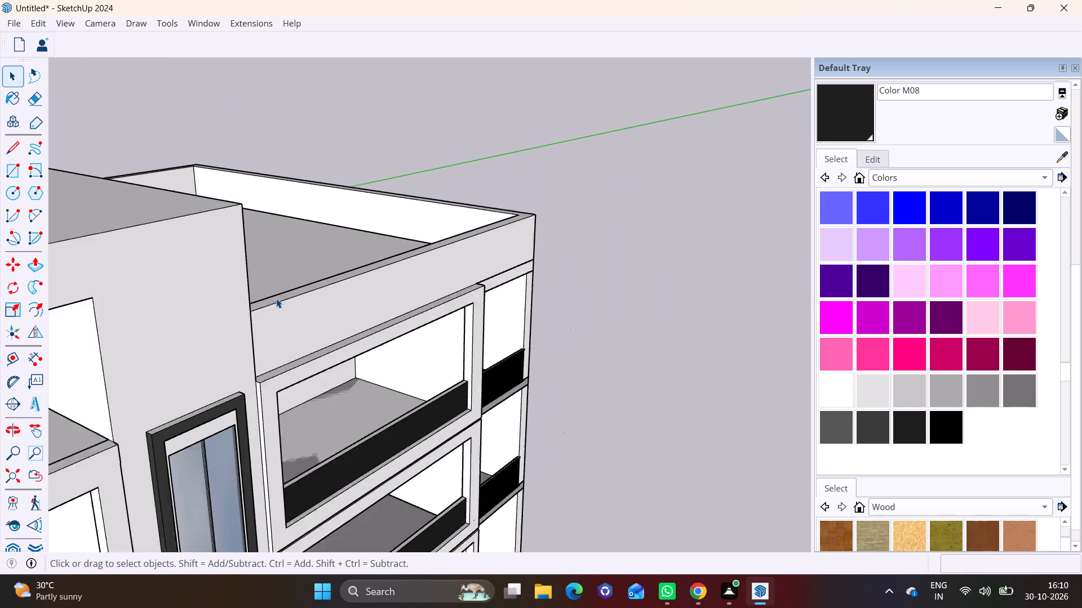
pyautogui.scroll(-1, 276, 298)
pyautogui.moveTo(307, 341); pyautogui.dragTo(221, 253, button='middle')
pyautogui.scroll(-10, 269, 290)
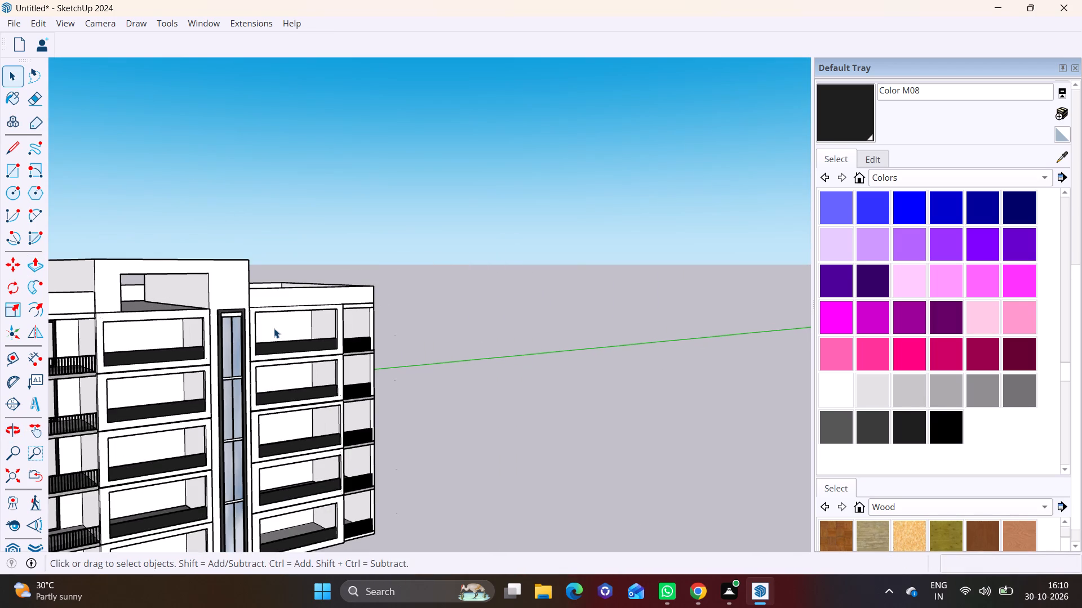
pyautogui.keyDown('shift'); pyautogui.moveTo(274, 328); pyautogui.dragTo(436, 266, button='middle'); pyautogui.keyUp('shift')
pyautogui.press('space')
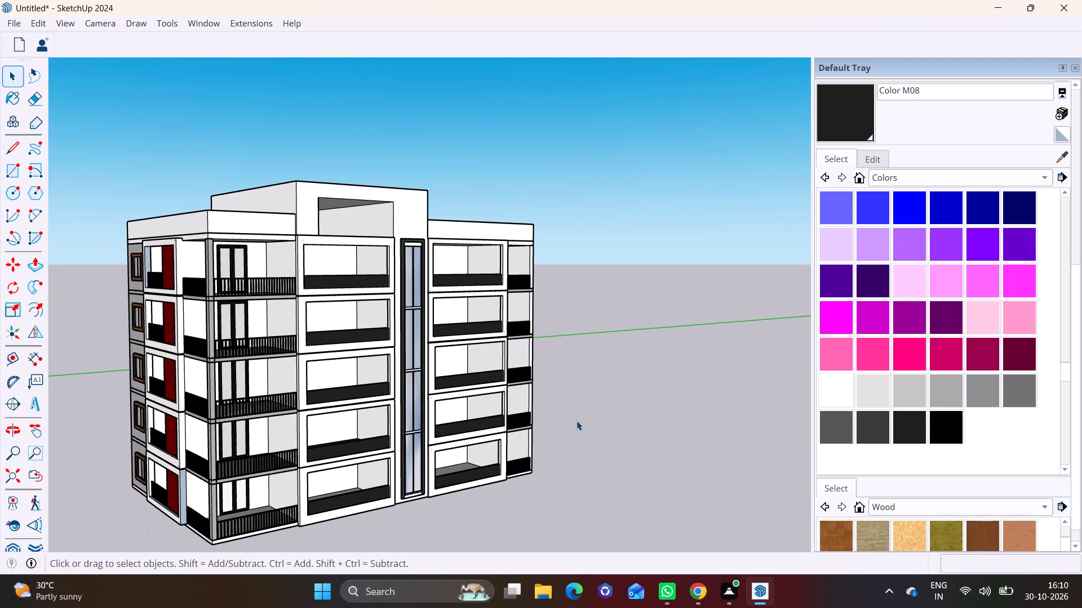
pyautogui.click(577, 421)
pyautogui.moveTo(506, 428); pyautogui.dragTo(644, 459, button='middle')
pyautogui.scroll(4, 422, 416)
pyautogui.scroll(-4, 397, 419)
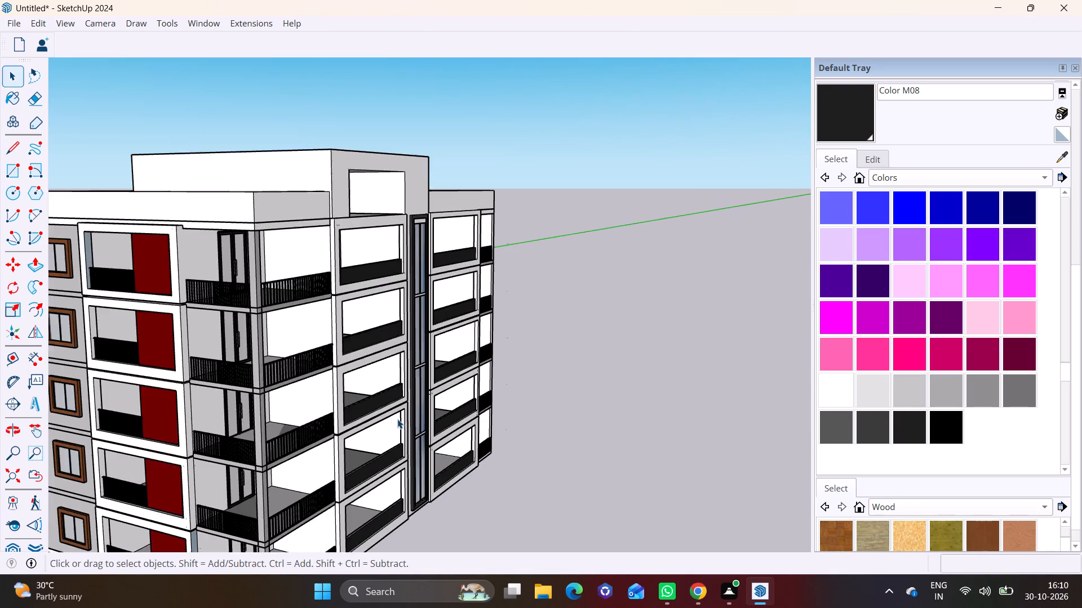
pyautogui.scroll(-1, 397, 419)
pyautogui.keyDown('shift'); pyautogui.moveTo(405, 415); pyautogui.dragTo(578, 393, button='middle'); pyautogui.keyUp('shift')
pyautogui.moveTo(543, 403); pyautogui.dragTo(535, 334, button='middle')
pyautogui.scroll(2, 496, 370)
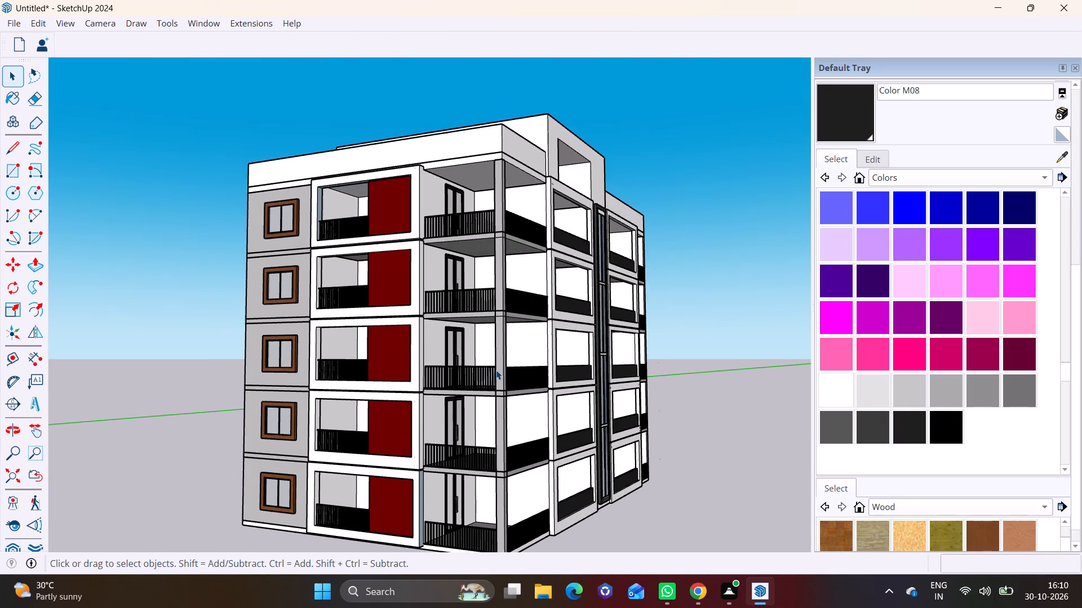
pyautogui.keyDown('shift'); pyautogui.moveTo(462, 382); pyautogui.dragTo(424, 374, button='middle'); pyautogui.keyUp('shift')
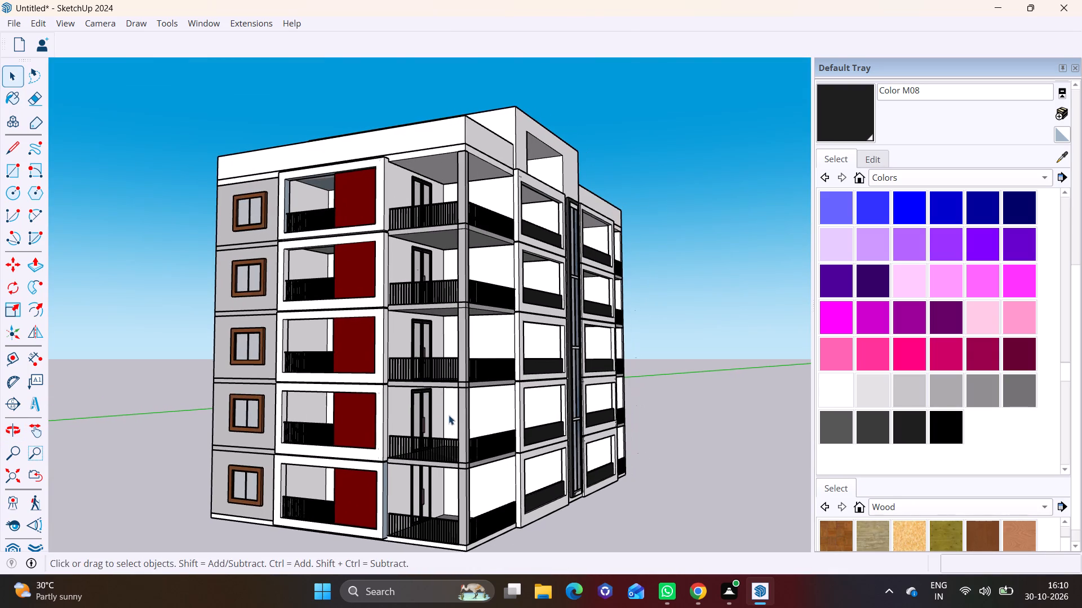
pyautogui.keyDown('shift'); pyautogui.moveTo(428, 410); pyautogui.dragTo(415, 405, button='middle'); pyautogui.keyUp('shift')
pyautogui.scroll(-1, 415, 405)
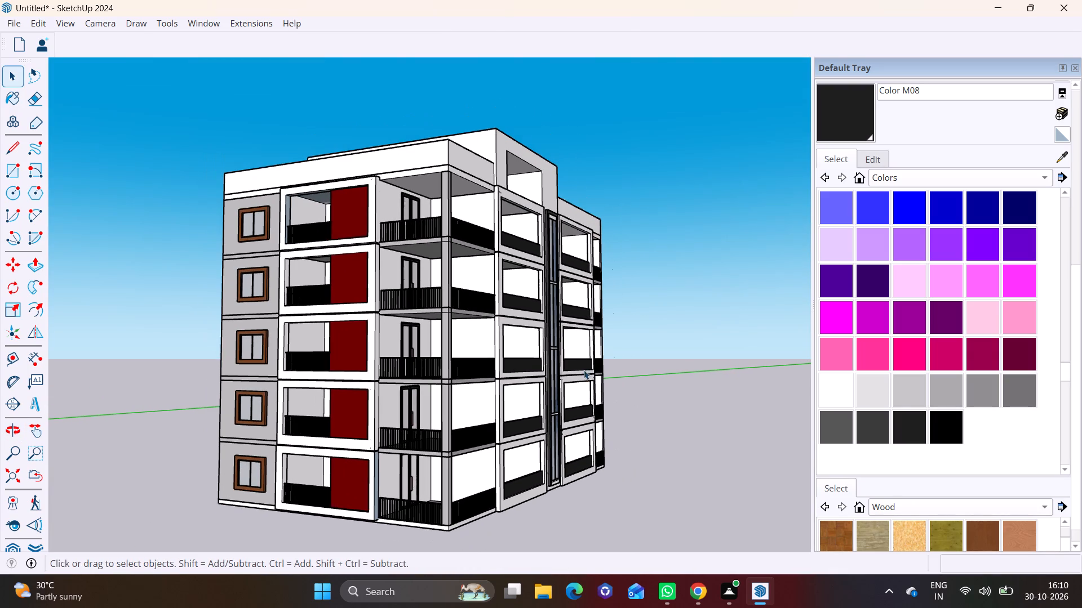
pyautogui.click(649, 403)
pyautogui.scroll(4, 352, 432)
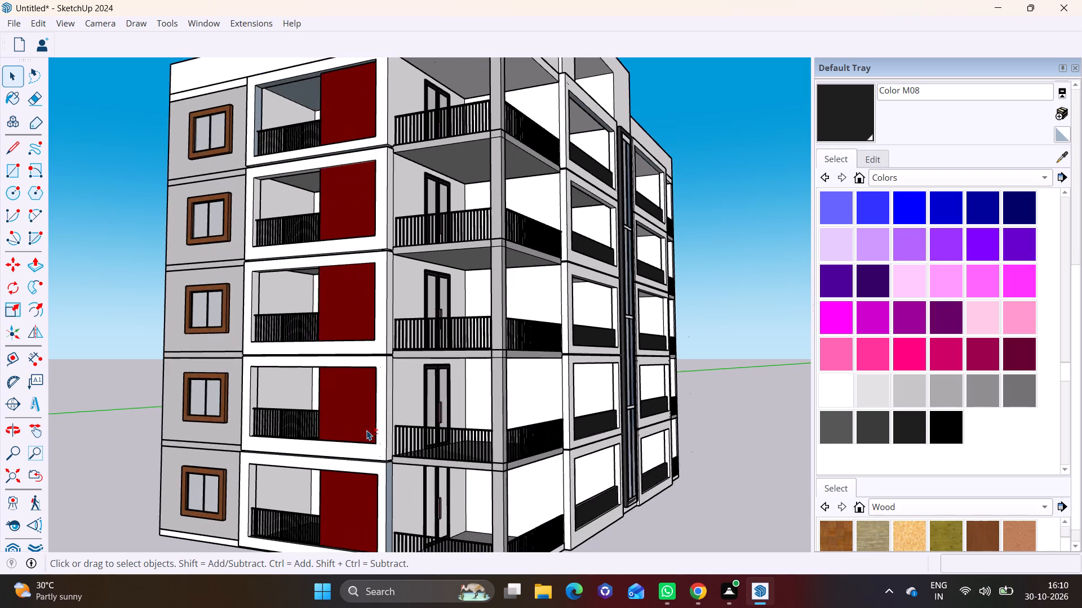
# Draw a rectangle about 2' 2" by 2' 1" on the building's underside near the outer balcony corner.
pyautogui.keyDown('shift'); pyautogui.moveTo(366, 430); pyautogui.dragTo(349, 316, button='middle'); pyautogui.keyUp('shift')
pyautogui.keyDown('shift'); pyautogui.scroll(1, 366, 391); pyautogui.keyUp('shift')
pyautogui.moveTo(499, 436); pyautogui.dragTo(489, 245, button='middle')
pyautogui.scroll(4, 475, 345)
pyautogui.click(16, 167)
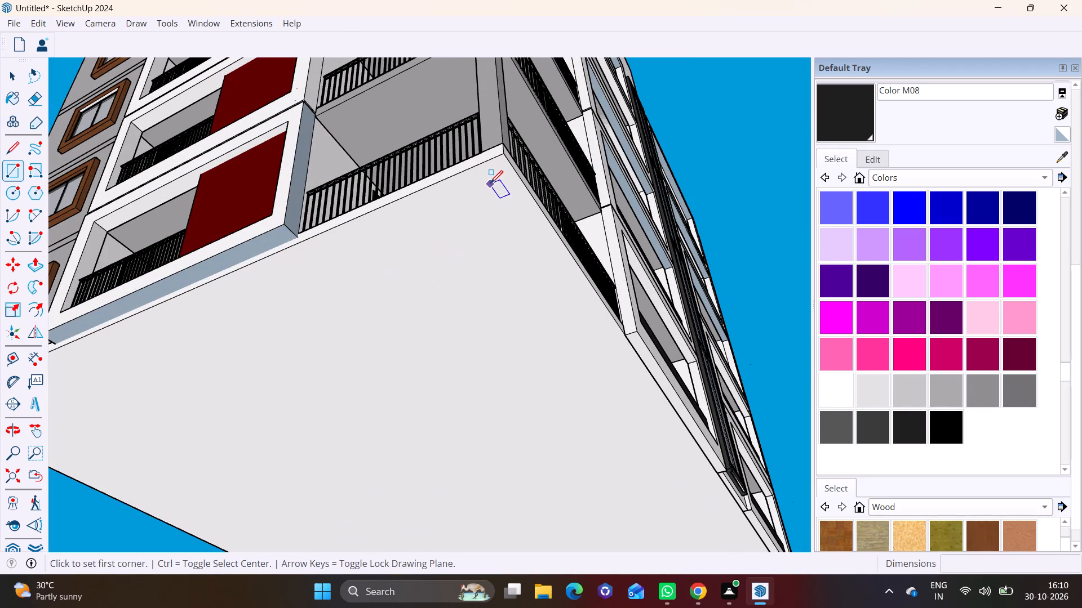
pyautogui.click(493, 175)
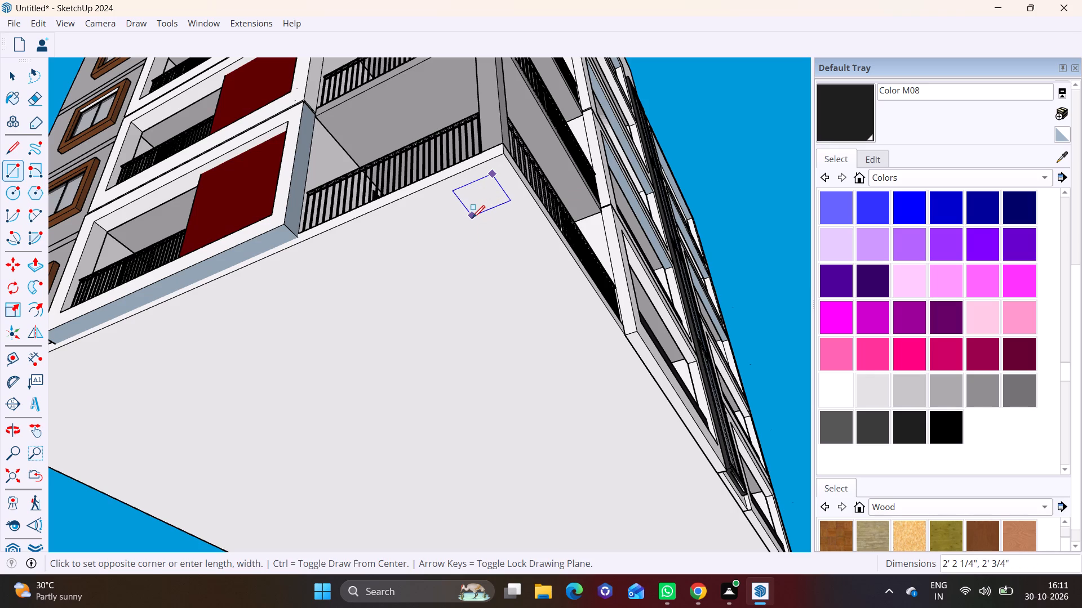
pyautogui.click(472, 218)
pyautogui.press('space')
# Make the small rectangle on the underside, face and edges together, into a group.
pyautogui.click(489, 202)
pyautogui.click(489, 202)
pyautogui.rightClick(489, 202)
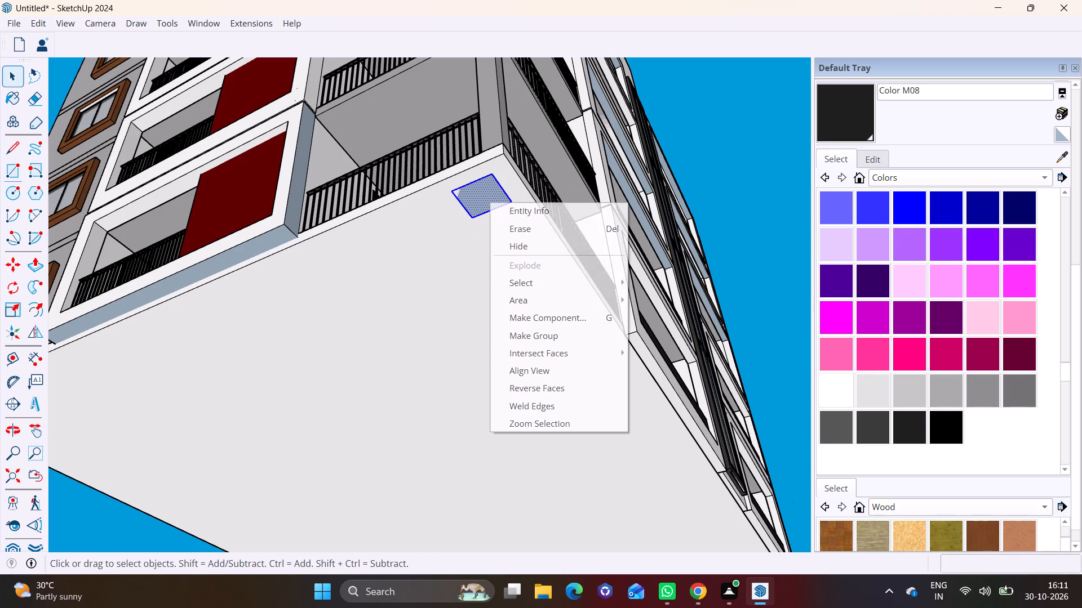
pyautogui.click(521, 338)
# Inside the rectangle's group, pull the face 10' downward to form a column, and close the group.
pyautogui.tripleClick(486, 207)
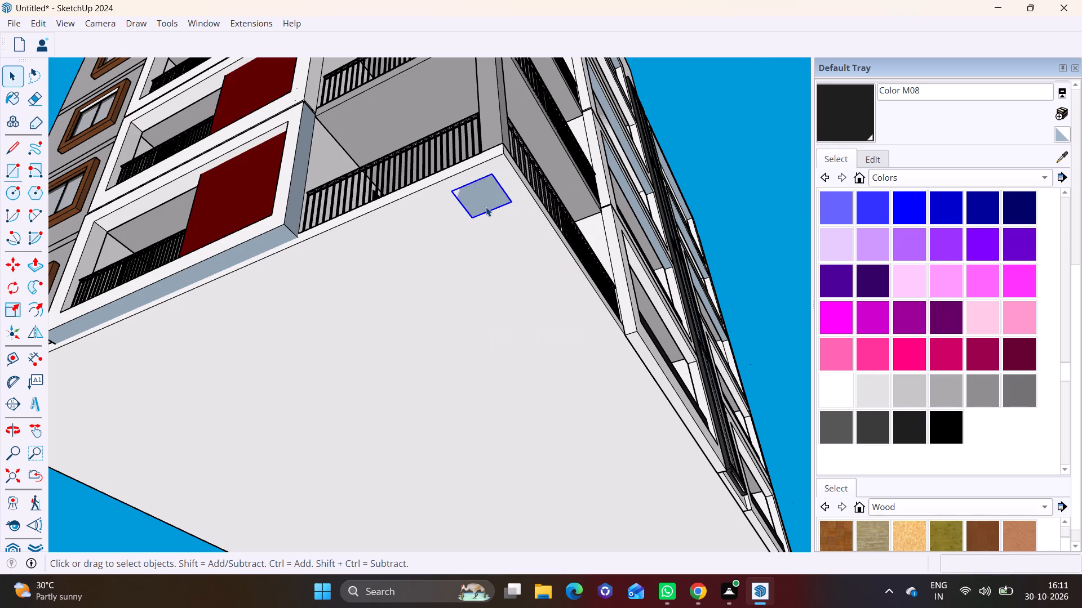
pyautogui.click(43, 264)
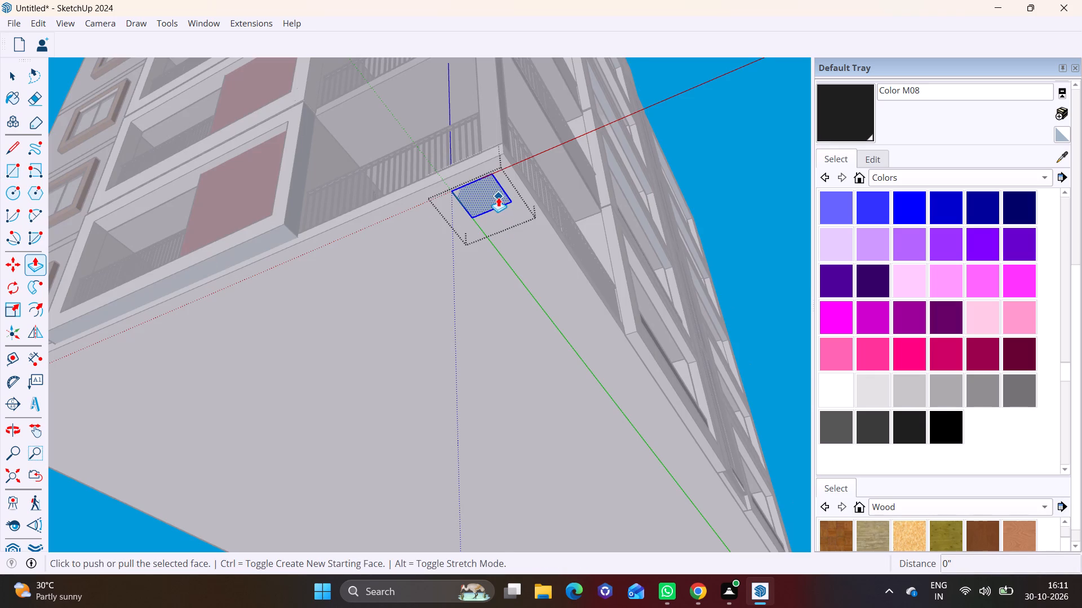
pyautogui.click(498, 197)
pyautogui.write("10'")
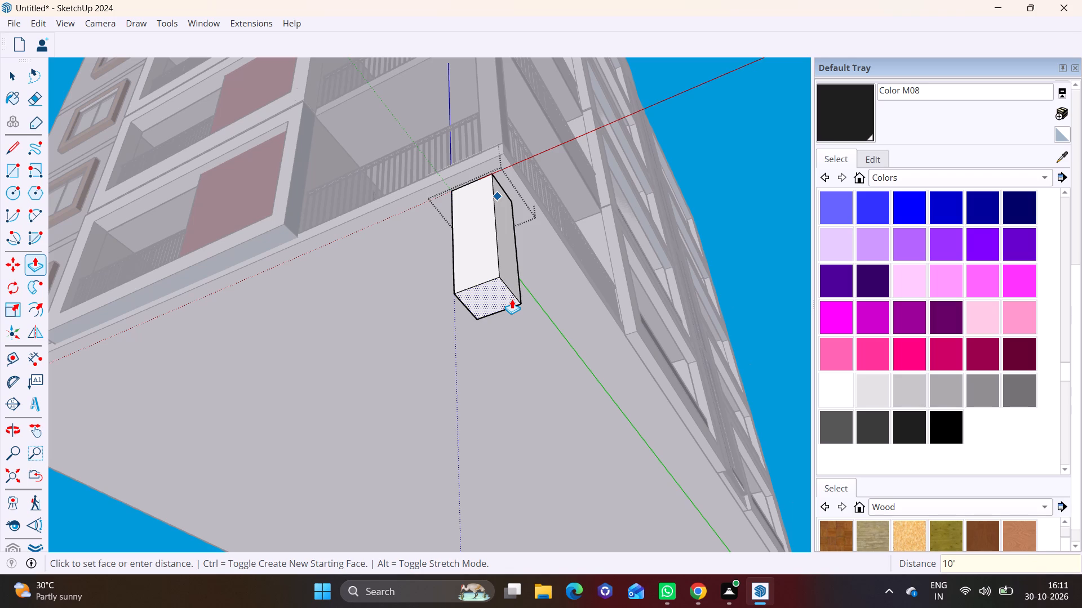
pyautogui.press('Return')
pyautogui.press('space')
pyautogui.moveTo(480, 268); pyautogui.dragTo(534, 298, button='middle')
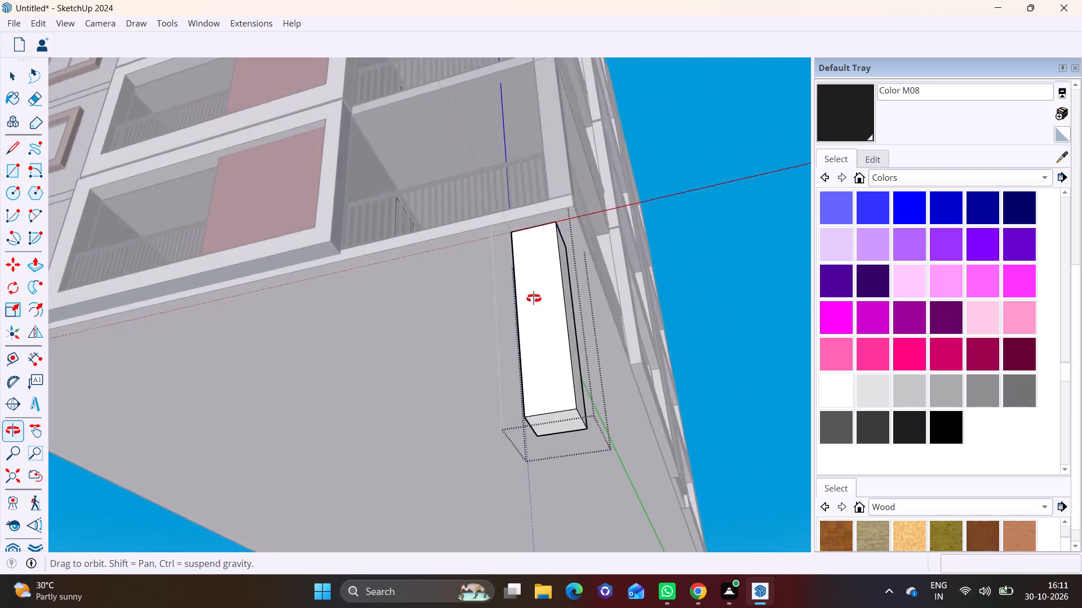
pyautogui.moveTo(534, 298); pyautogui.dragTo(598, 322, button='middle')
pyautogui.scroll(-1, 606, 325)
pyautogui.click(434, 325)
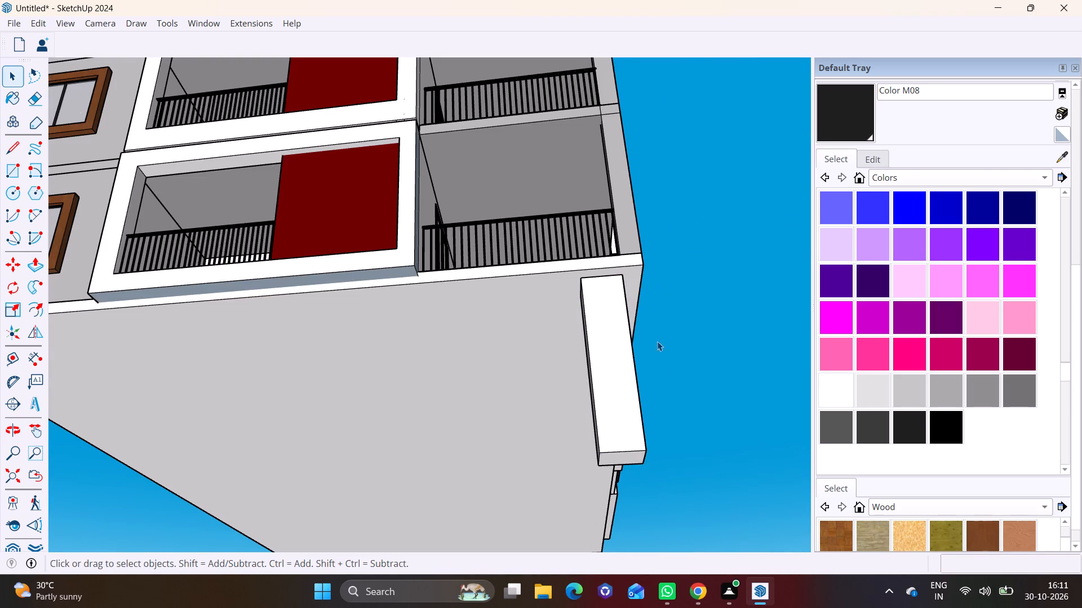
# Copy the corner column along the red-panel facade to a mid-span spot and again about 21' 11" further, to the window-side corner.
pyautogui.click(615, 341)
pyautogui.moveTo(618, 343); pyautogui.dragTo(661, 370, button='middle')
pyautogui.press('m')
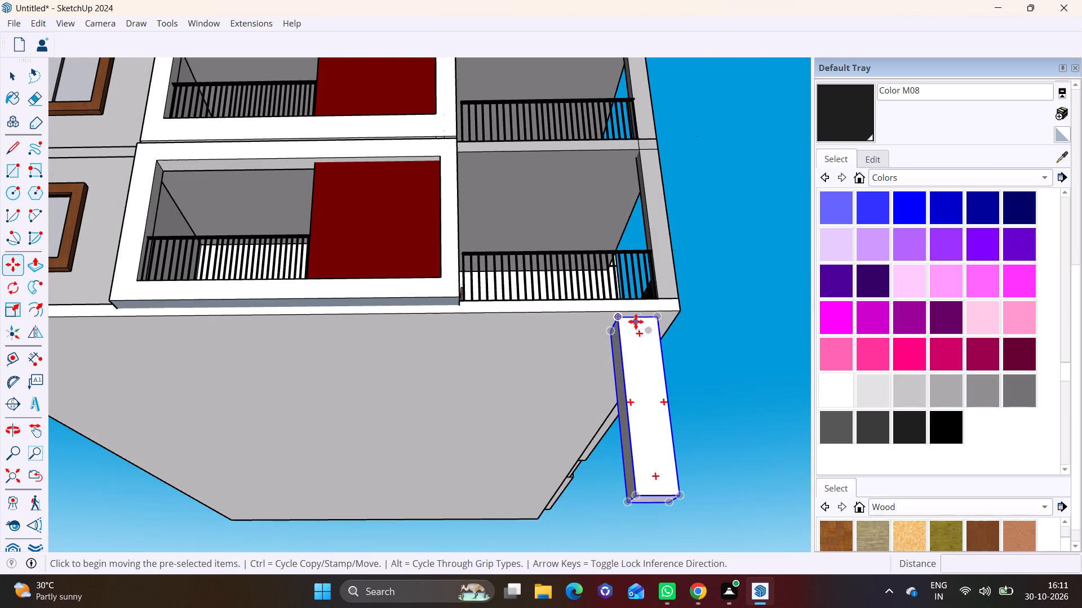
pyautogui.click(655, 321)
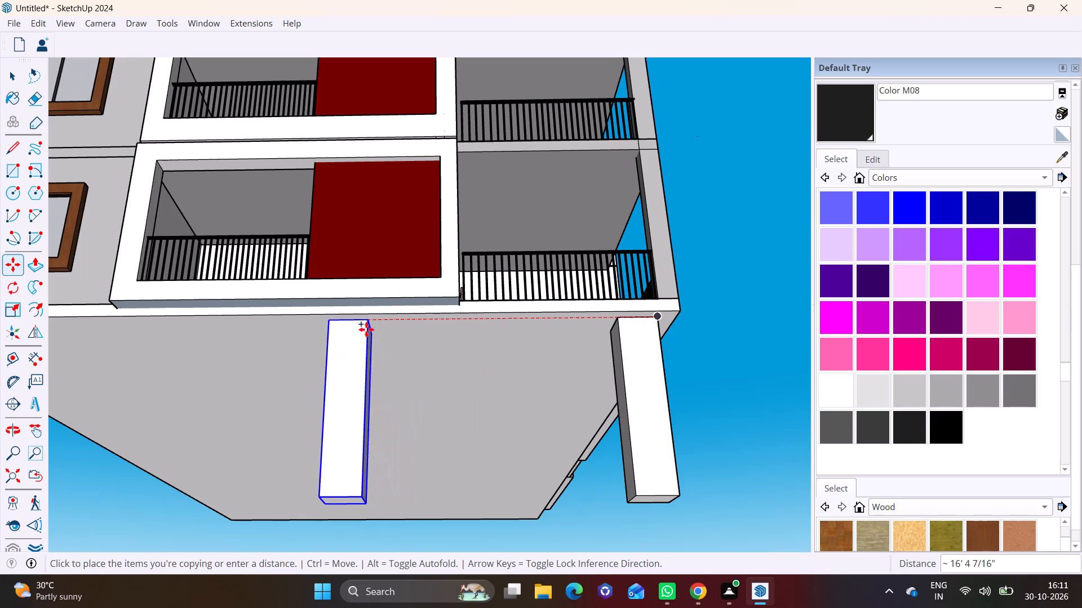
pyautogui.click(330, 328)
pyautogui.scroll(-2, 330, 328)
pyautogui.keyDown('shift'); pyautogui.moveTo(330, 328); pyautogui.dragTo(580, 354, button='middle'); pyautogui.keyUp('shift')
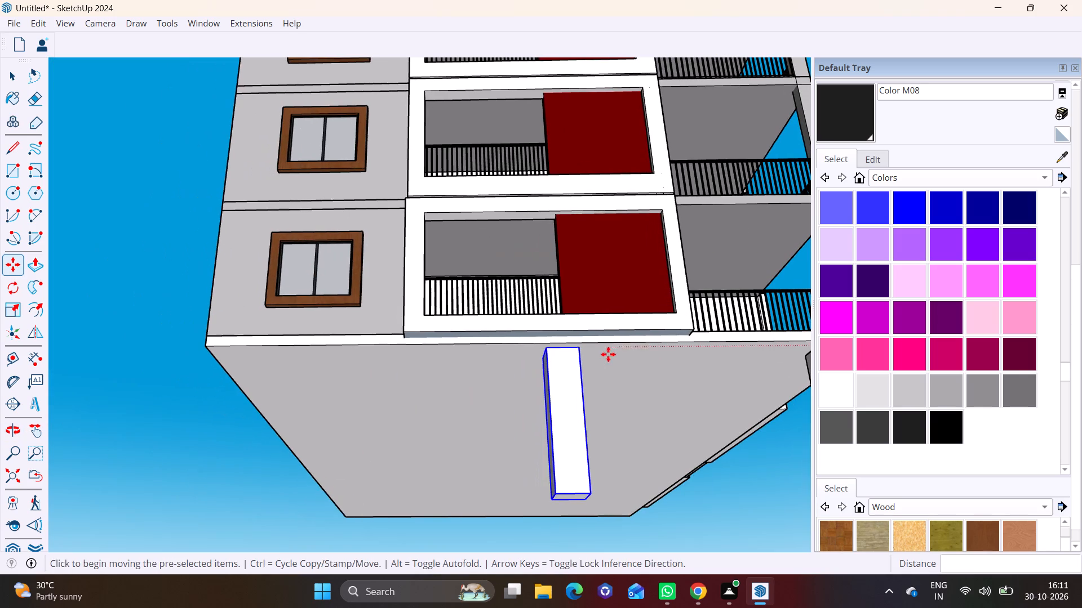
pyautogui.click(579, 354)
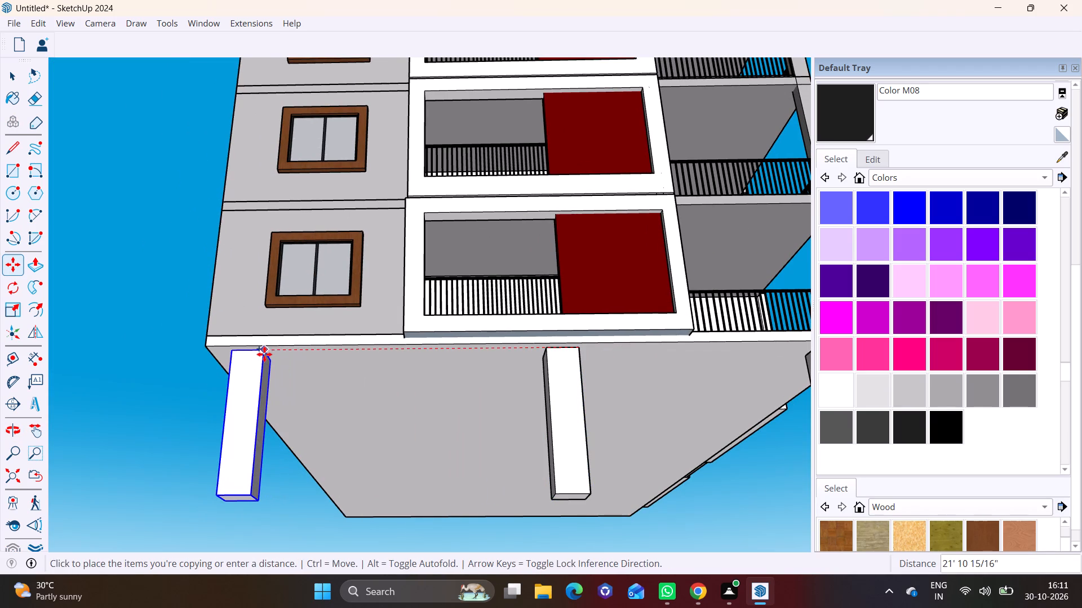
pyautogui.click(264, 354)
# Copy the corner column along the adjacent plain wall three times, at successive distances of about 24' 10", 21' 6" and 26' 6".
pyautogui.scroll(-3, 334, 383)
pyautogui.moveTo(431, 414); pyautogui.dragTo(741, 419, button='middle')
pyautogui.moveTo(641, 412); pyautogui.dragTo(761, 436, button='middle')
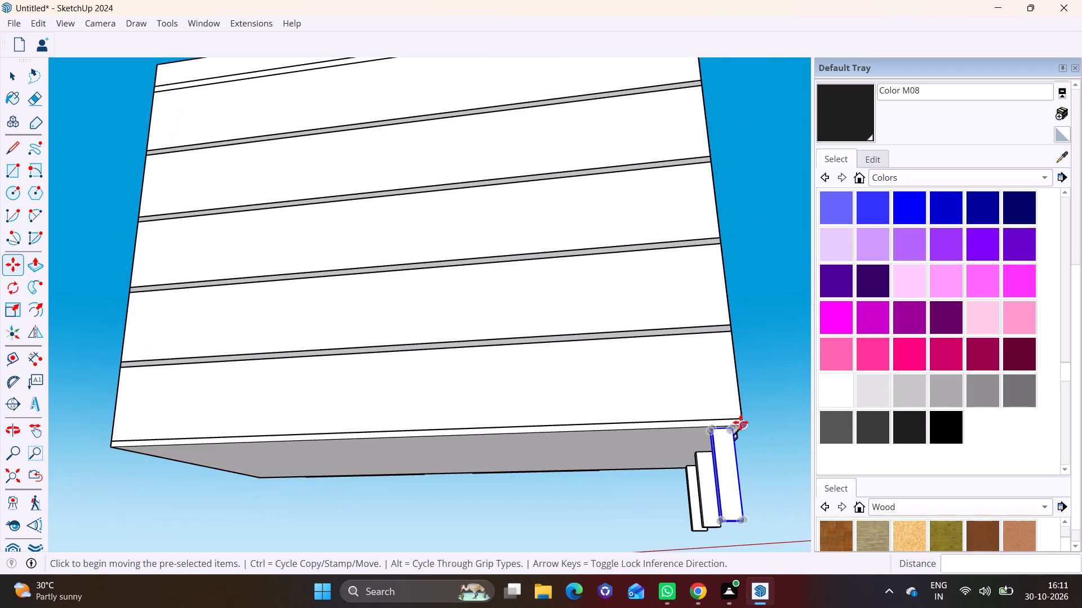
pyautogui.click(725, 430)
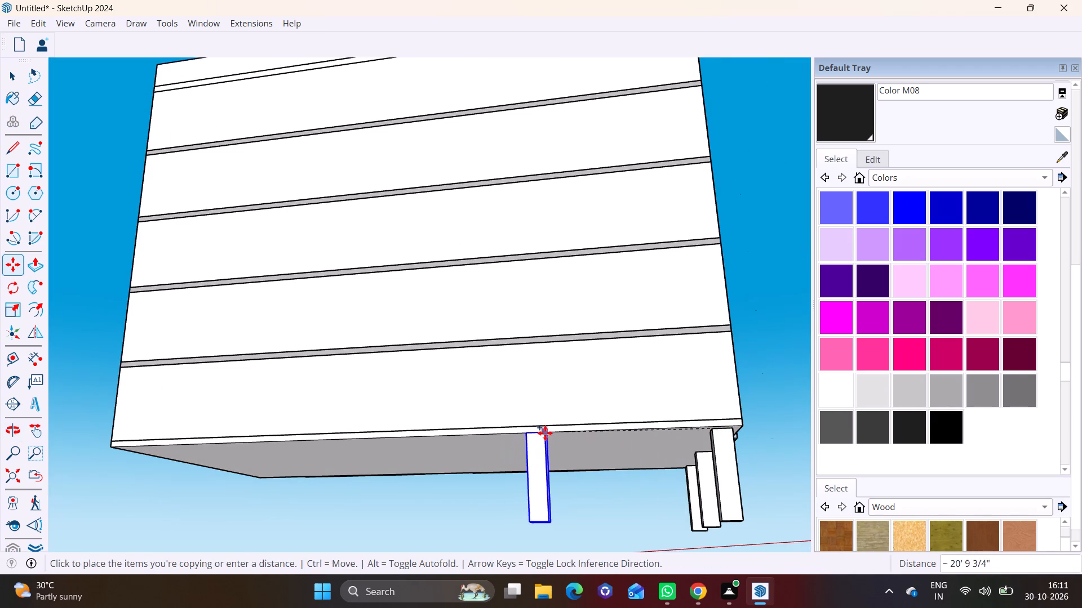
pyautogui.moveTo(534, 436); pyautogui.dragTo(577, 360, button='middle')
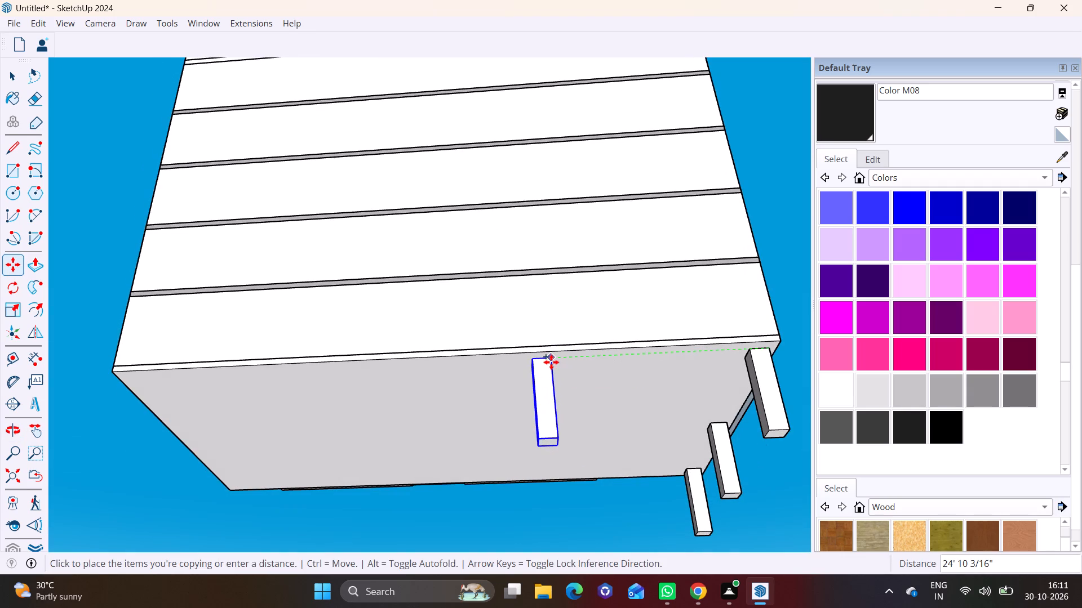
pyautogui.click(551, 362)
pyautogui.click(549, 364)
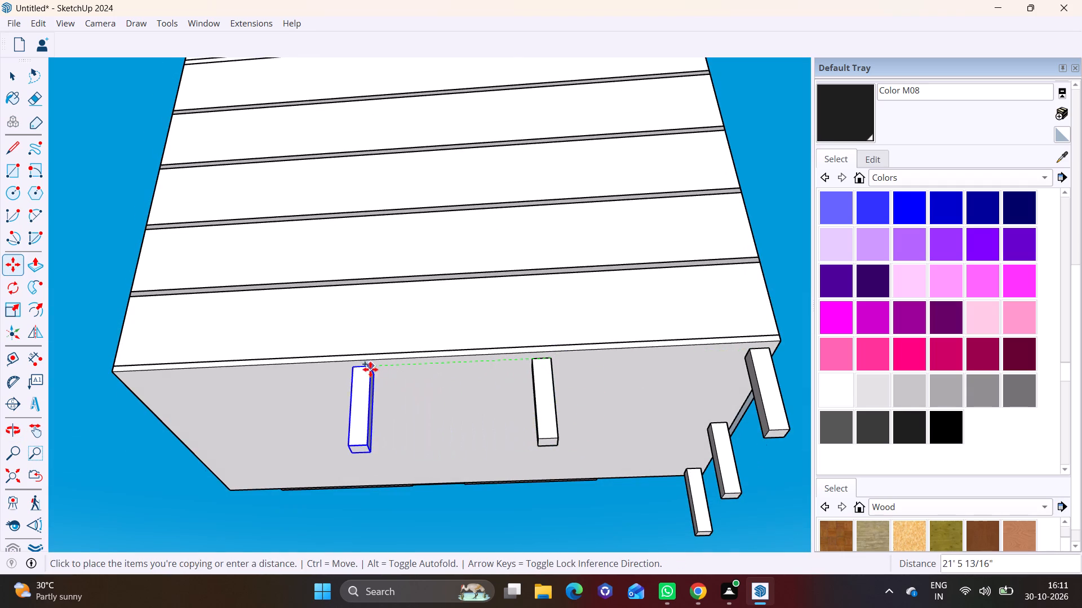
pyautogui.click(370, 369)
pyautogui.click(373, 370)
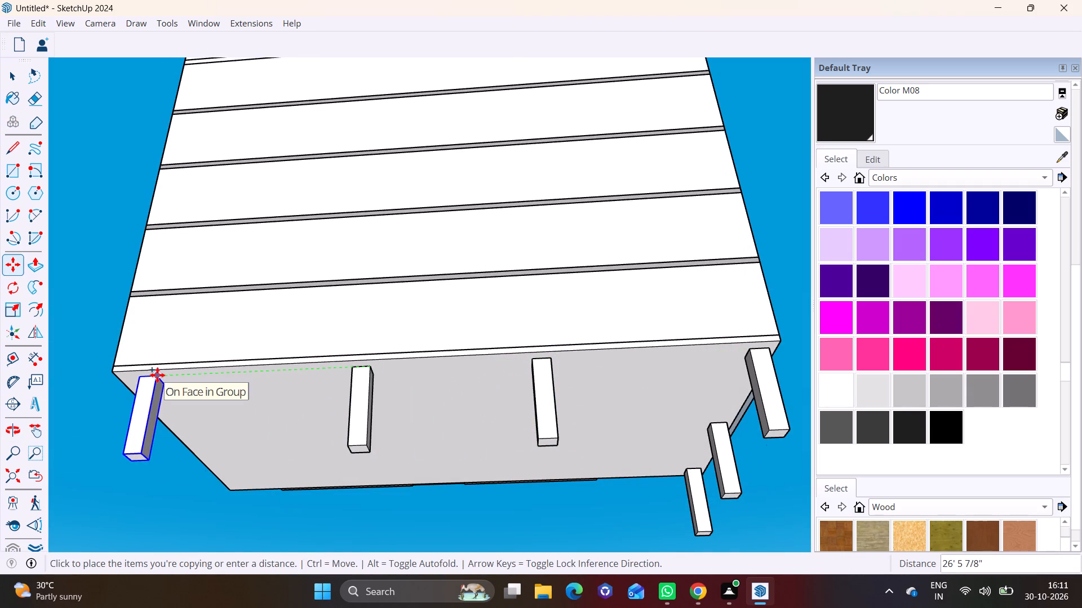
pyautogui.click(157, 375)
# Copy the latest corner column along the next plain wall twice, placing one mid-span and one at the corner beside the glazed-panel facade.
pyautogui.scroll(-3, 255, 386)
pyautogui.moveTo(344, 394); pyautogui.dragTo(759, 422, button='middle')
pyautogui.moveTo(535, 412); pyautogui.dragTo(617, 419, button='middle')
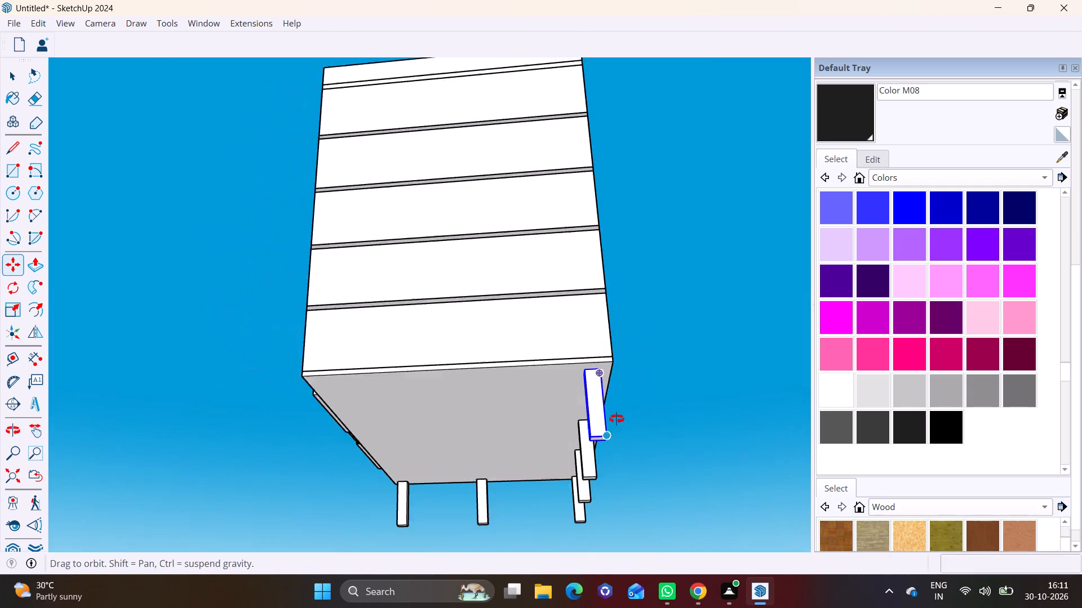
pyautogui.moveTo(617, 419); pyautogui.dragTo(628, 419, button='middle')
pyautogui.scroll(4, 631, 401)
pyautogui.moveTo(612, 385); pyautogui.dragTo(649, 383, button='middle')
pyautogui.click(657, 370)
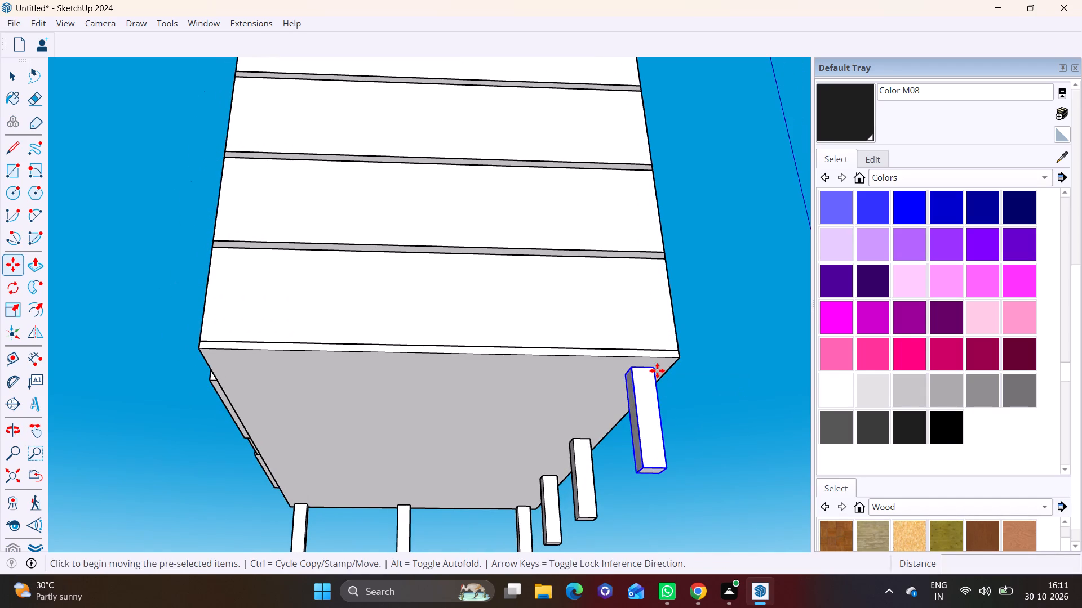
pyautogui.click(481, 363)
pyautogui.click(480, 366)
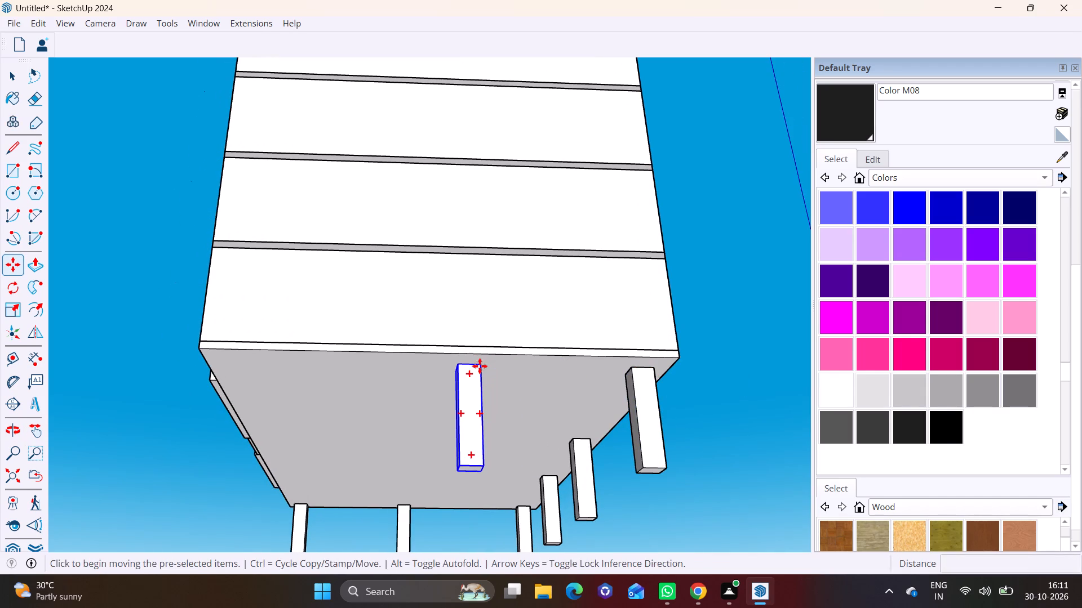
pyautogui.click(241, 357)
# Copy the corner column twice beneath the glazed-panel facade to fill the span between its corners, and clear the selection.
pyautogui.moveTo(251, 363); pyautogui.dragTo(738, 432, button='middle')
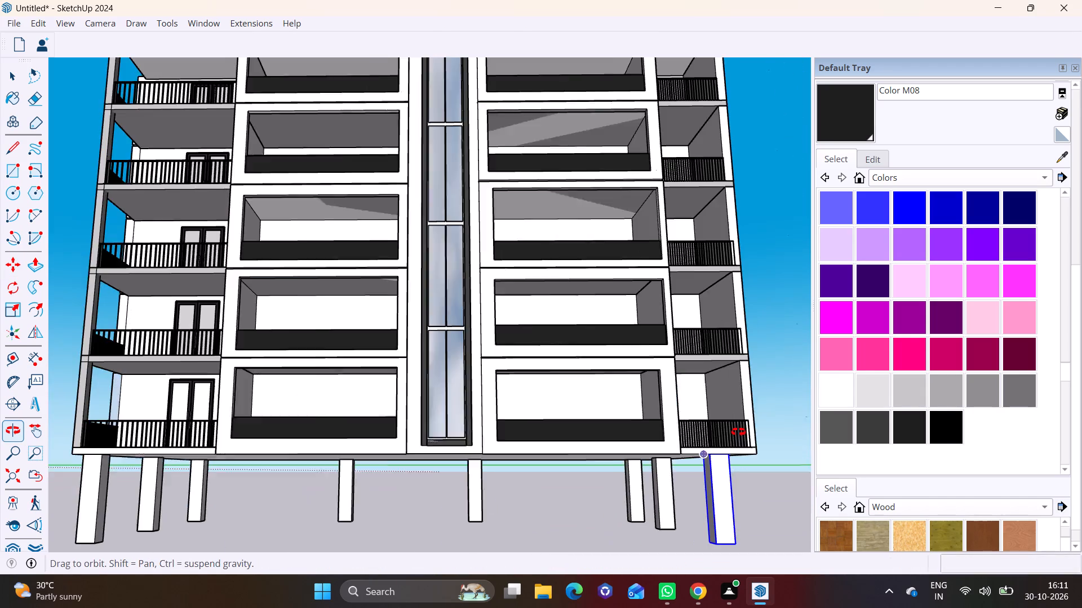
pyautogui.moveTo(738, 432); pyautogui.dragTo(739, 432, button='middle')
pyautogui.moveTo(649, 441); pyautogui.dragTo(646, 320, button='middle')
pyautogui.scroll(1, 779, 396)
pyautogui.click(748, 413)
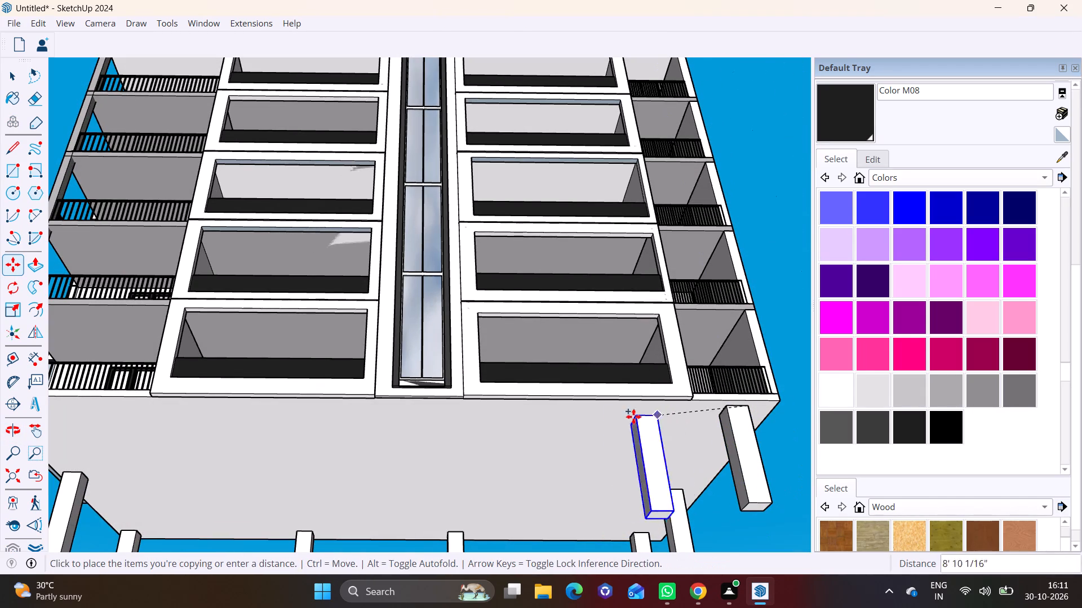
pyautogui.click(503, 407)
pyautogui.click(502, 409)
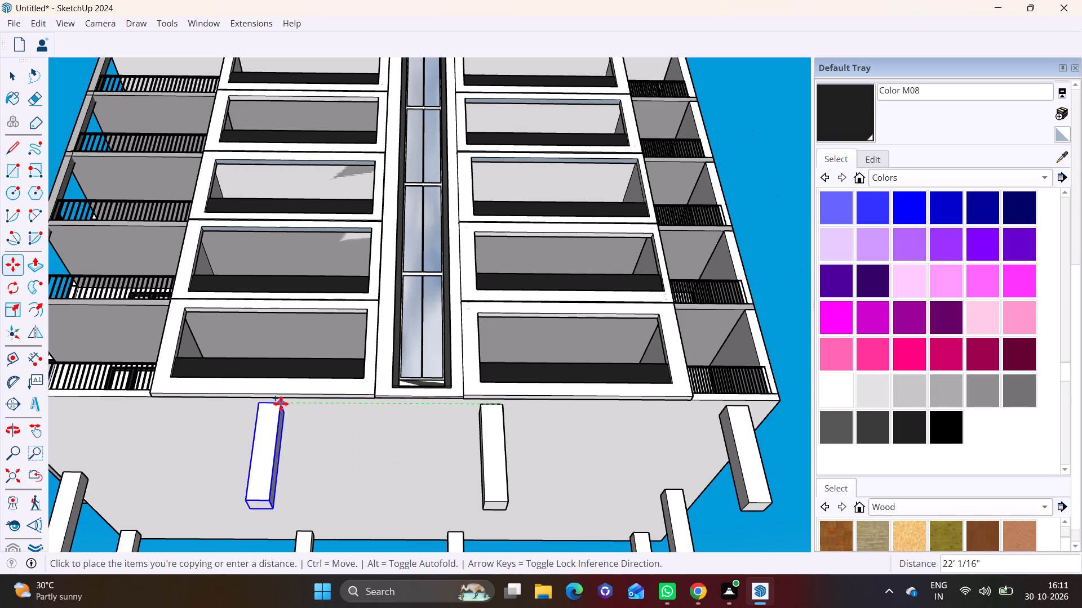
pyautogui.click(285, 405)
pyautogui.press('space')
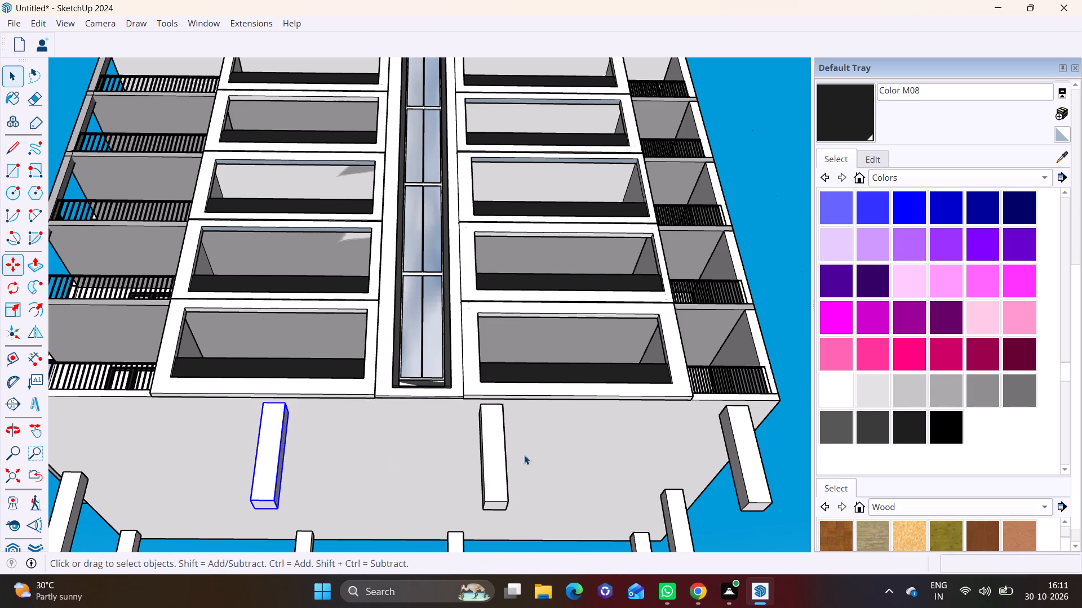
pyautogui.click(778, 327)
# Examine the building from the front, the side and below, checking the column layout around the underside.
pyautogui.scroll(-4, 505, 309)
pyautogui.moveTo(500, 345); pyautogui.dragTo(429, 533, button='middle')
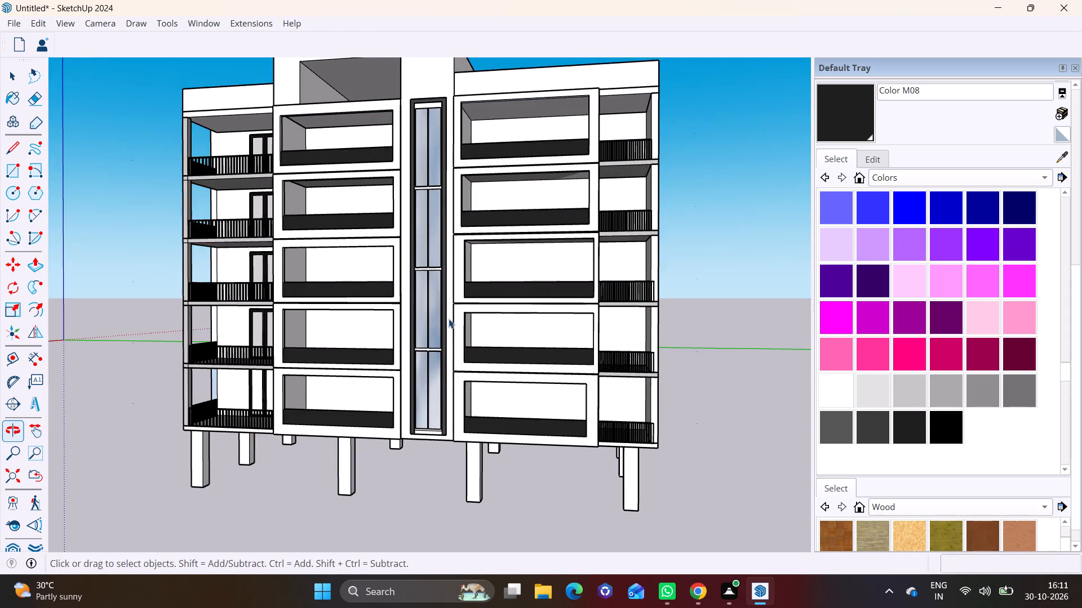
pyautogui.moveTo(449, 319); pyautogui.dragTo(461, 406, button='middle')
pyautogui.scroll(2, 454, 405)
pyautogui.moveTo(450, 428); pyautogui.dragTo(456, 281, button='middle')
pyautogui.scroll(1, 456, 282)
pyautogui.moveTo(455, 436); pyautogui.dragTo(449, 434, button='middle')
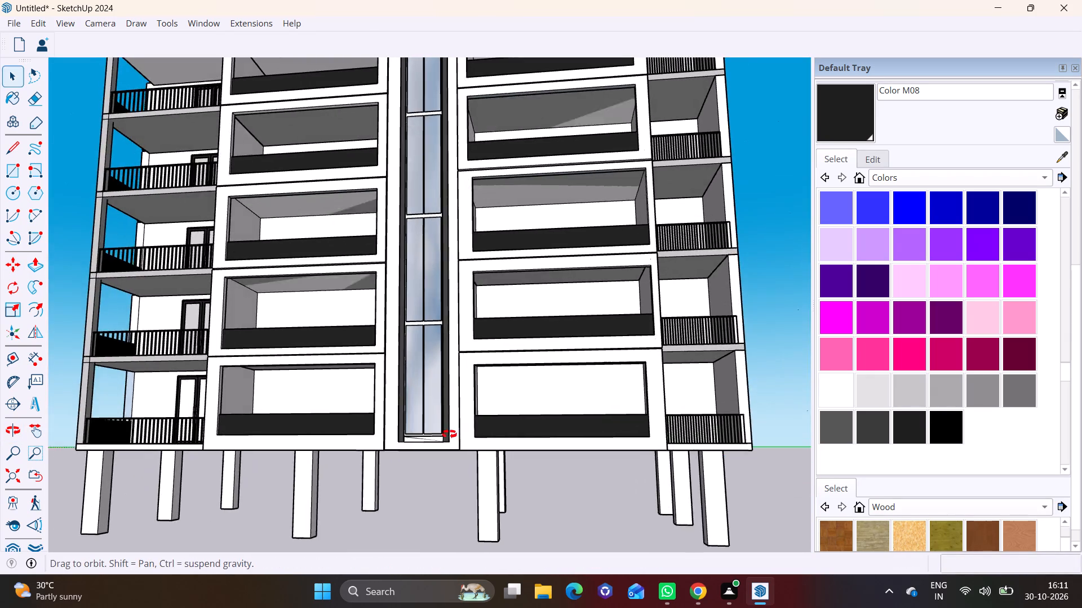
pyautogui.moveTo(449, 434); pyautogui.dragTo(474, 277, button='middle')
pyautogui.scroll(-2, 460, 395)
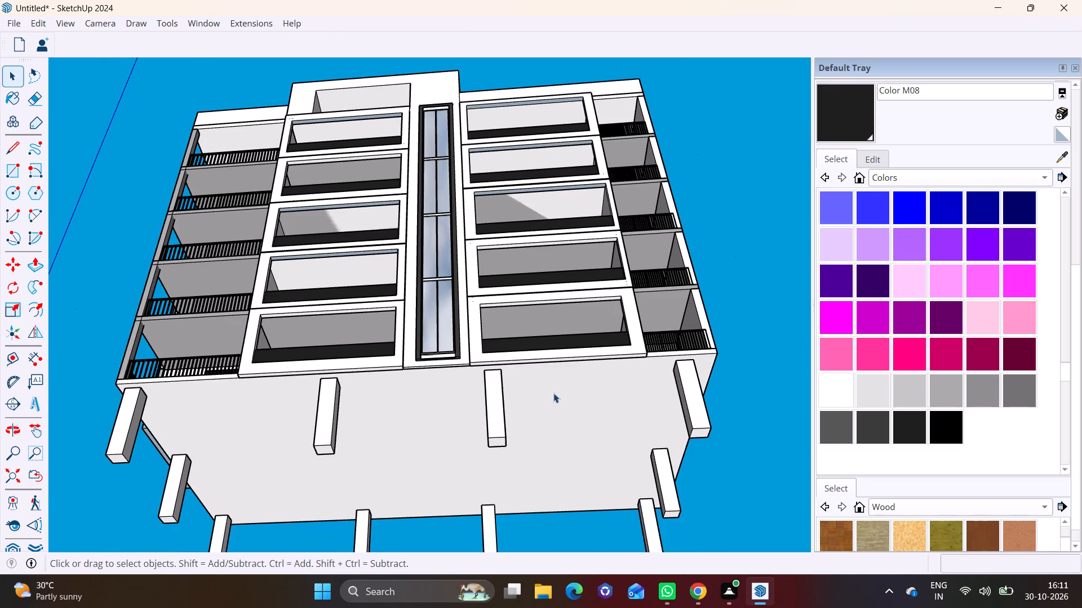
pyautogui.moveTo(553, 393); pyautogui.dragTo(305, 481, button='middle')
pyautogui.moveTo(410, 456); pyautogui.dragTo(419, 439, button='middle')
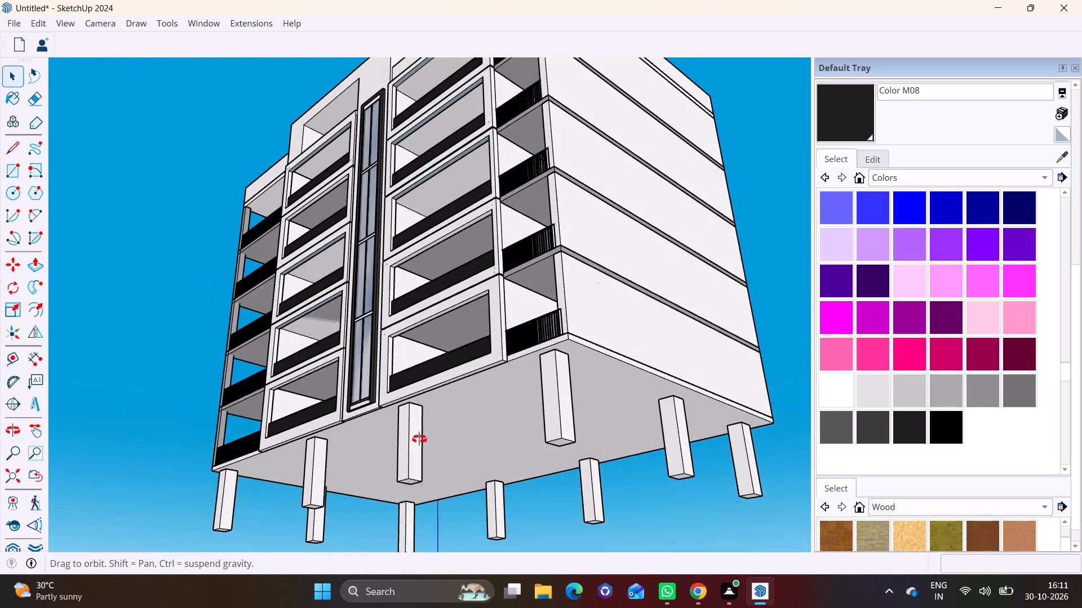
pyautogui.moveTo(419, 439); pyautogui.dragTo(759, 203, button='middle')
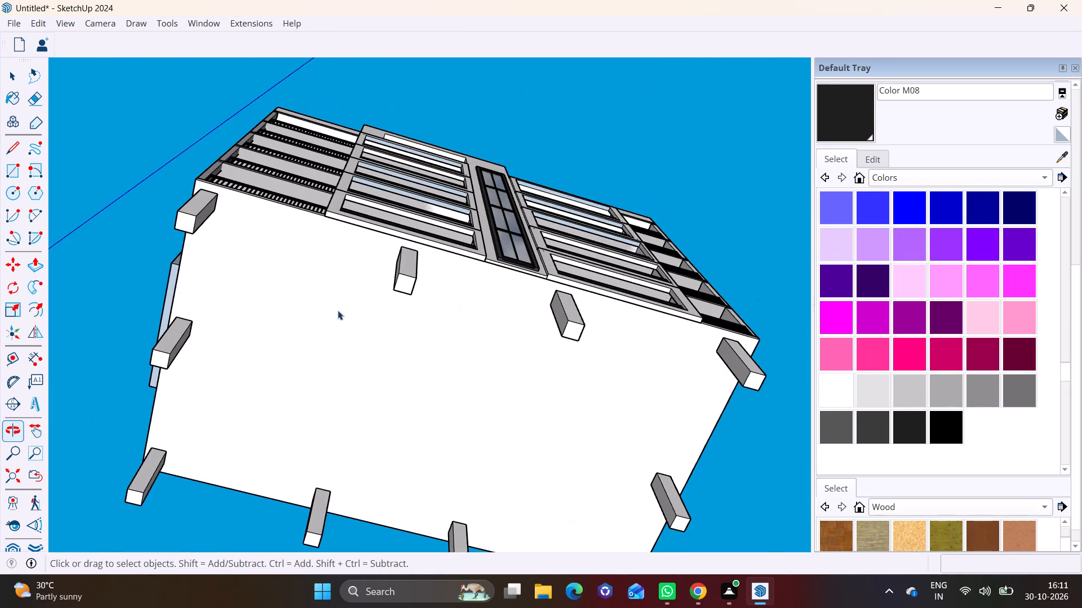
# Draw a rectangle about 1' 3 1/2" by 1' 7" on the bottom face of the column at the red-panel and glazed-facade corner.
pyautogui.scroll(4, 285, 269)
pyautogui.scroll(1, 228, 238)
pyautogui.moveTo(234, 245); pyautogui.dragTo(312, 403, button='middle')
pyautogui.scroll(6, 199, 359)
pyautogui.moveTo(243, 400); pyautogui.dragTo(237, 395, button='middle')
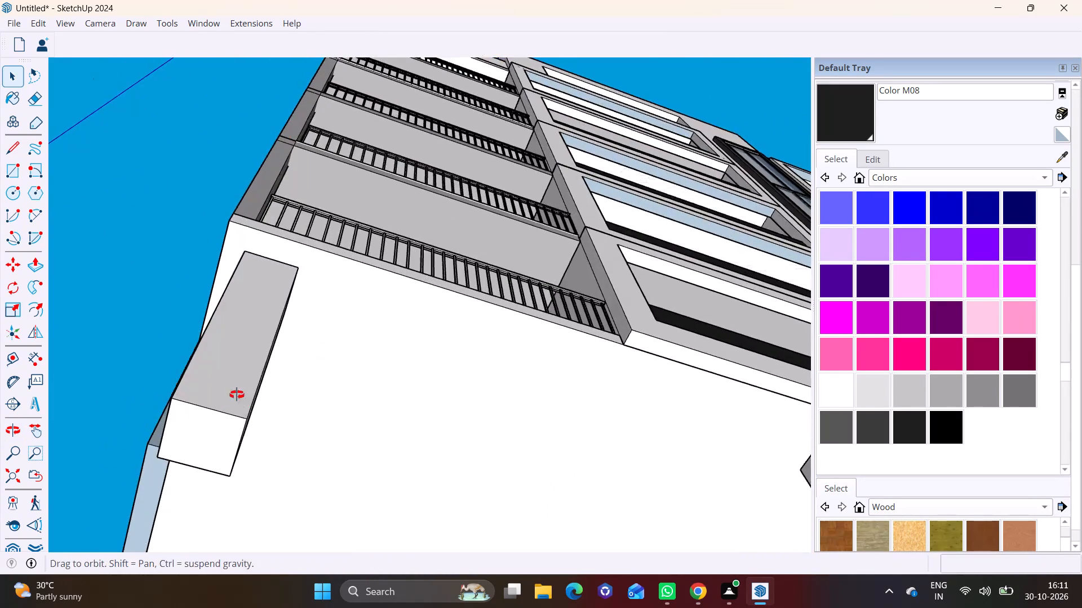
pyautogui.moveTo(237, 395); pyautogui.dragTo(304, 330, button='middle')
pyautogui.scroll(5, 217, 204)
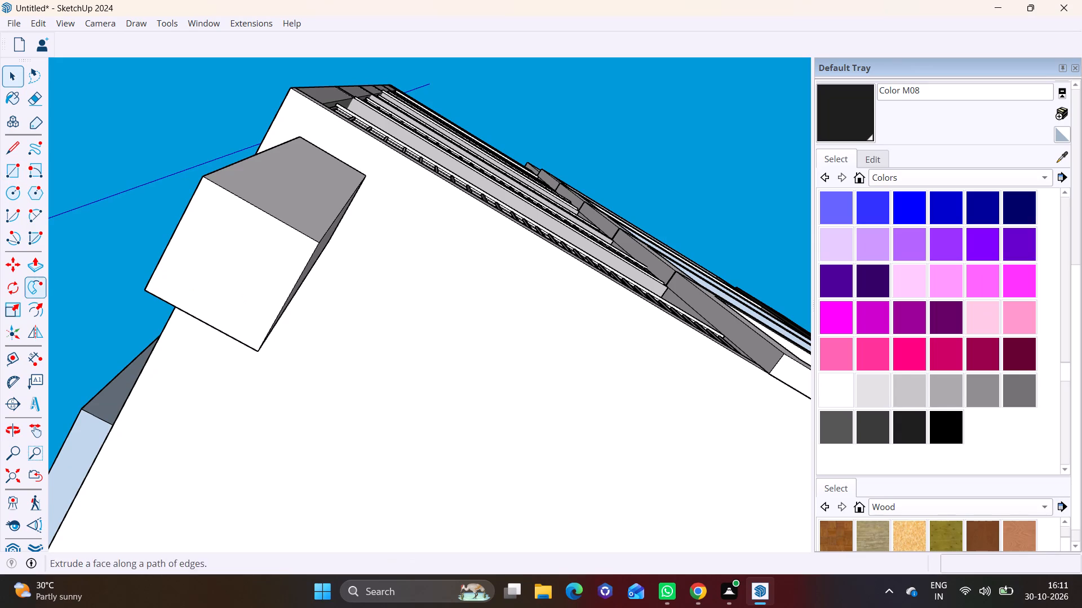
pyautogui.click(8, 167)
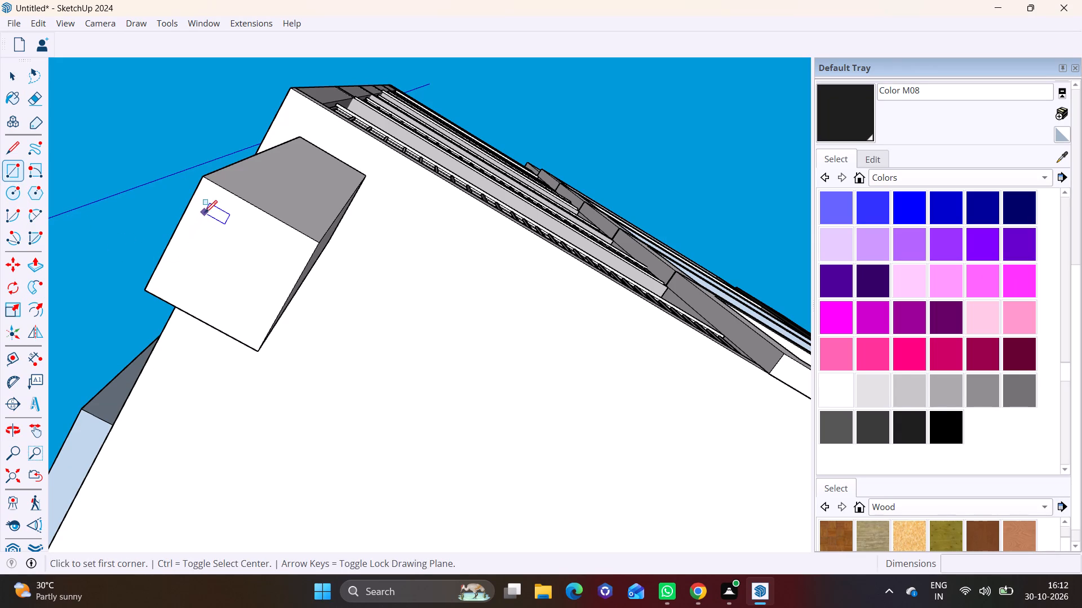
pyautogui.click(204, 208)
pyautogui.click(255, 319)
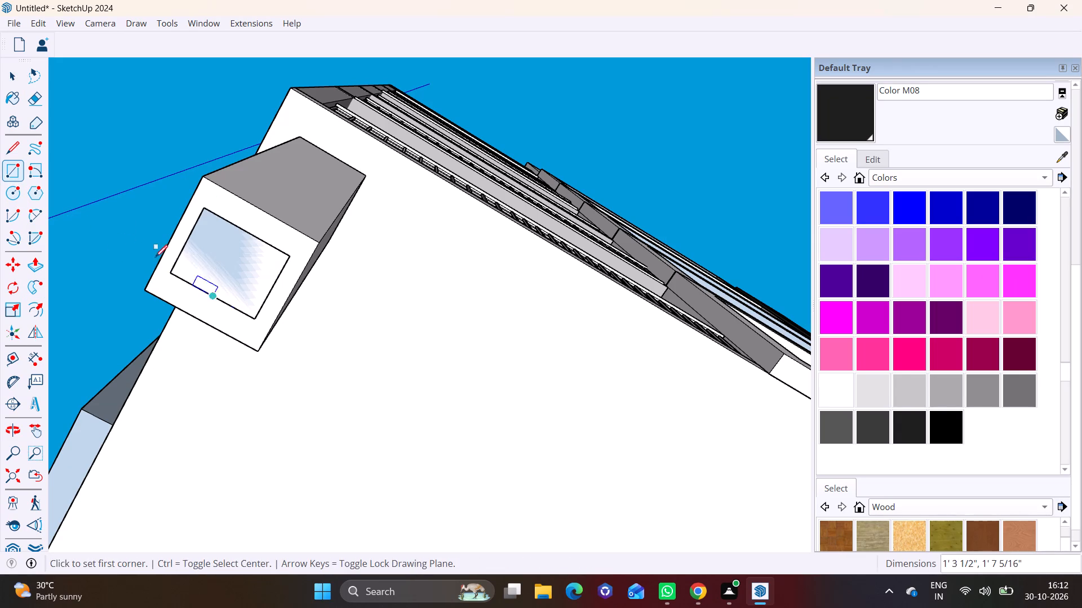
# Pull the rectangle on the column's bottom face a few inches downward to form a shallow block, adjusting its depth.
pyautogui.click(17, 85)
pyautogui.click(225, 266)
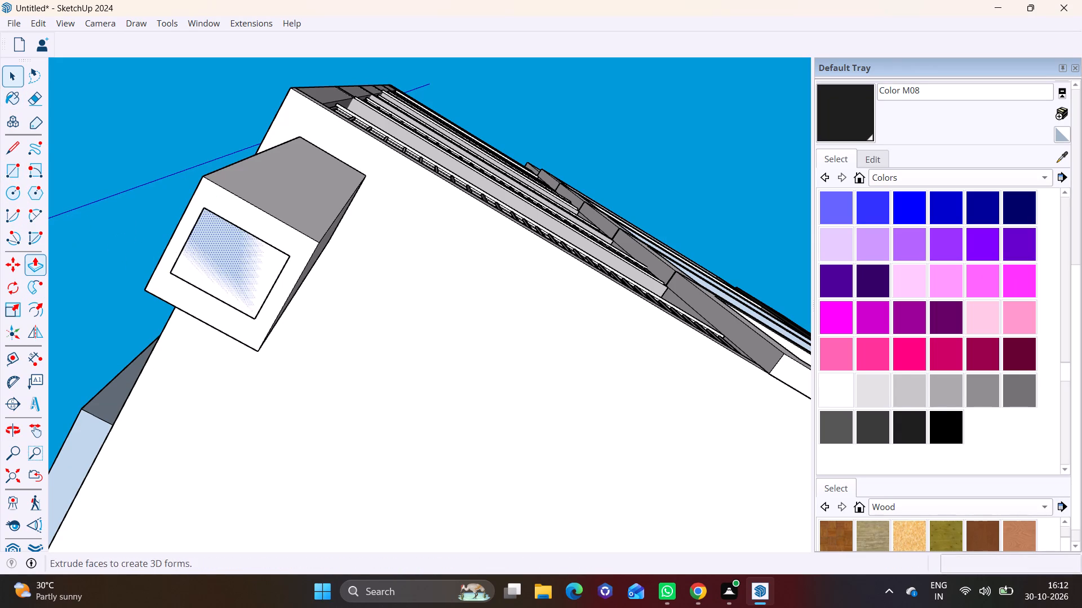
pyautogui.click(33, 268)
pyautogui.click(224, 247)
pyautogui.click(203, 257)
pyautogui.moveTo(401, 237); pyautogui.dragTo(362, 313, button='middle')
pyautogui.scroll(-4, 279, 365)
pyautogui.moveTo(278, 374); pyautogui.dragTo(265, 297, button='middle')
pyautogui.click(198, 423)
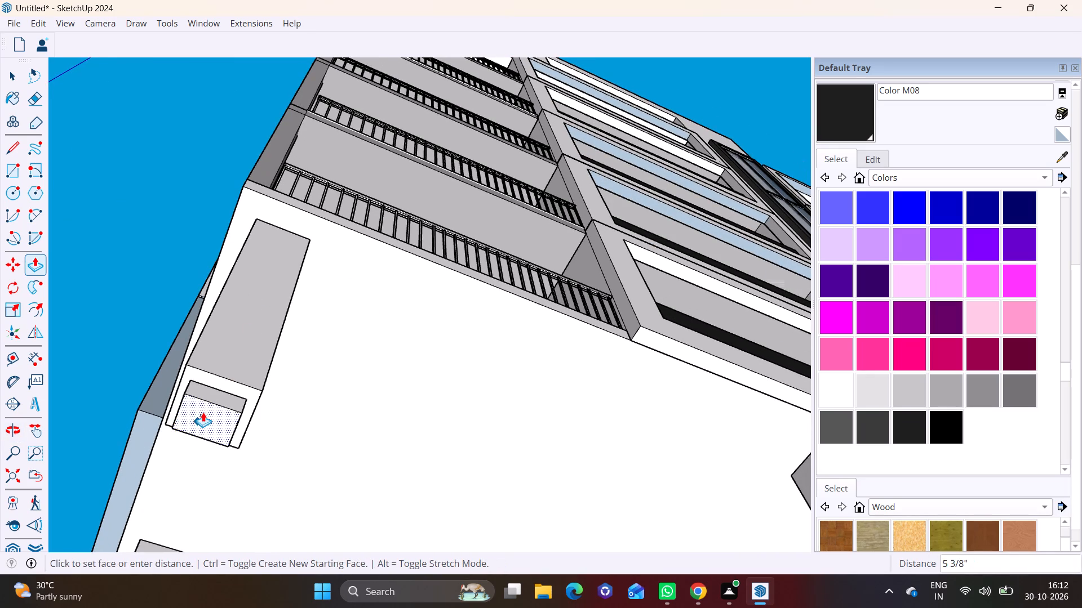
pyautogui.click(205, 409)
# Pull the shallow block's side face outward beyond the column, parallel to the red-panel facade, to make a beam.
pyautogui.press('space')
pyautogui.click(227, 399)
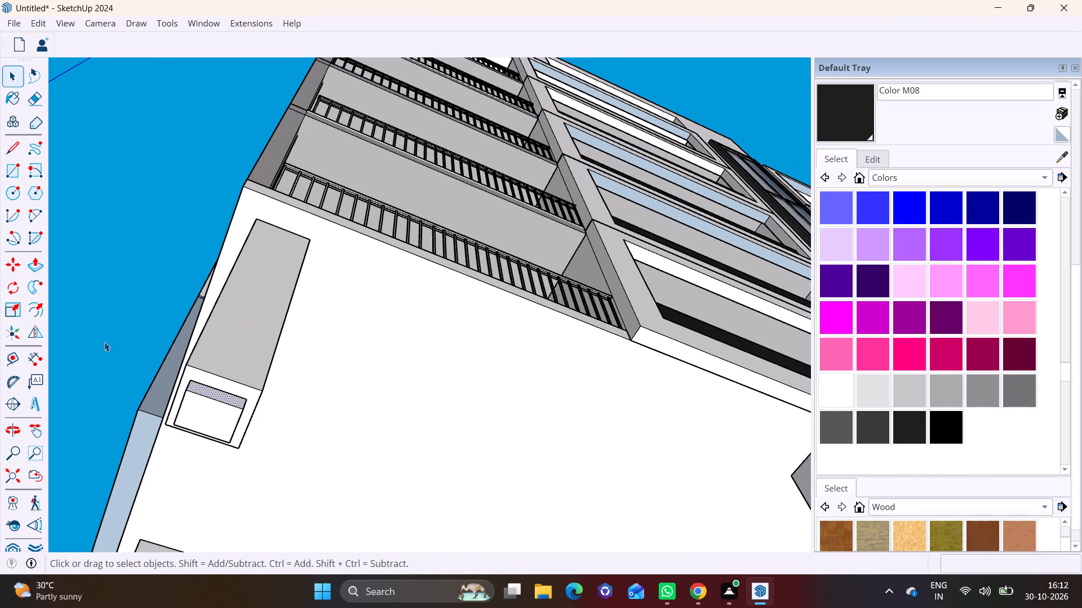
pyautogui.click(32, 267)
pyautogui.click(202, 389)
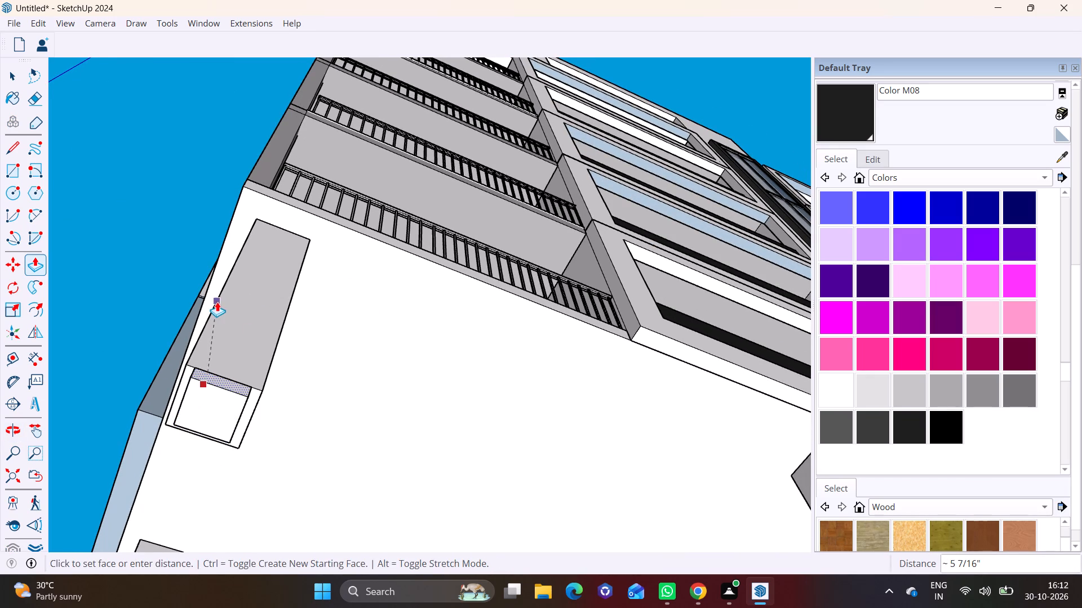
pyautogui.click(217, 302)
pyautogui.moveTo(223, 382); pyautogui.dragTo(230, 275)
pyautogui.click(230, 275)
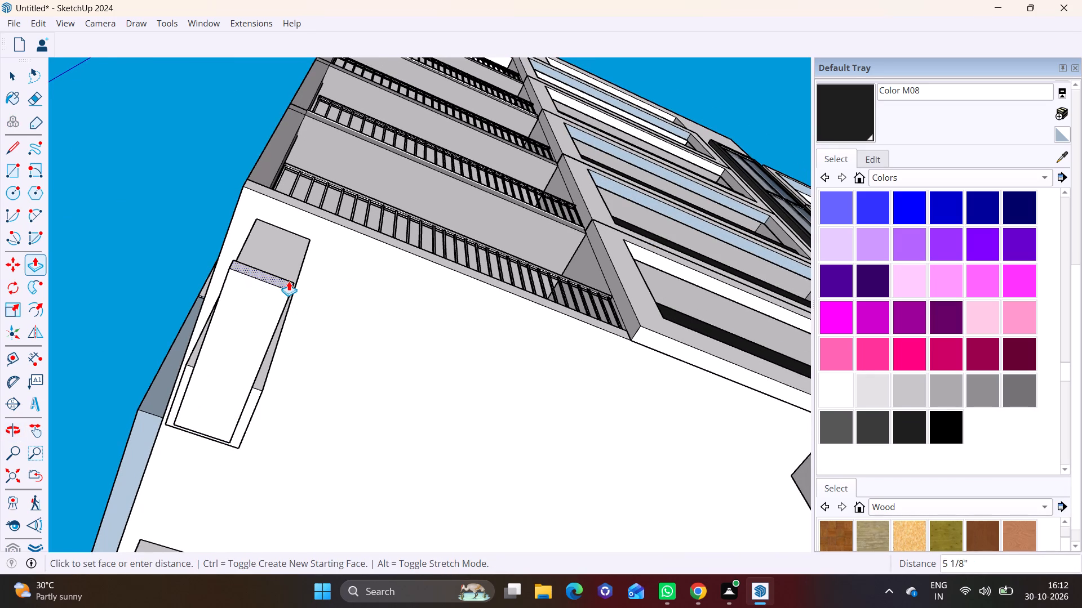
pyautogui.click(289, 278)
# Extend the beam's opposite end about 12' 7" beneath the building, along the red-panel side towards the window-side corner.
pyautogui.moveTo(323, 291); pyautogui.dragTo(526, 397, button='middle')
pyautogui.scroll(-2, 440, 412)
pyautogui.keyDown('shift'); pyautogui.moveTo(440, 408); pyautogui.dragTo(411, 261, button='middle'); pyautogui.keyUp('shift')
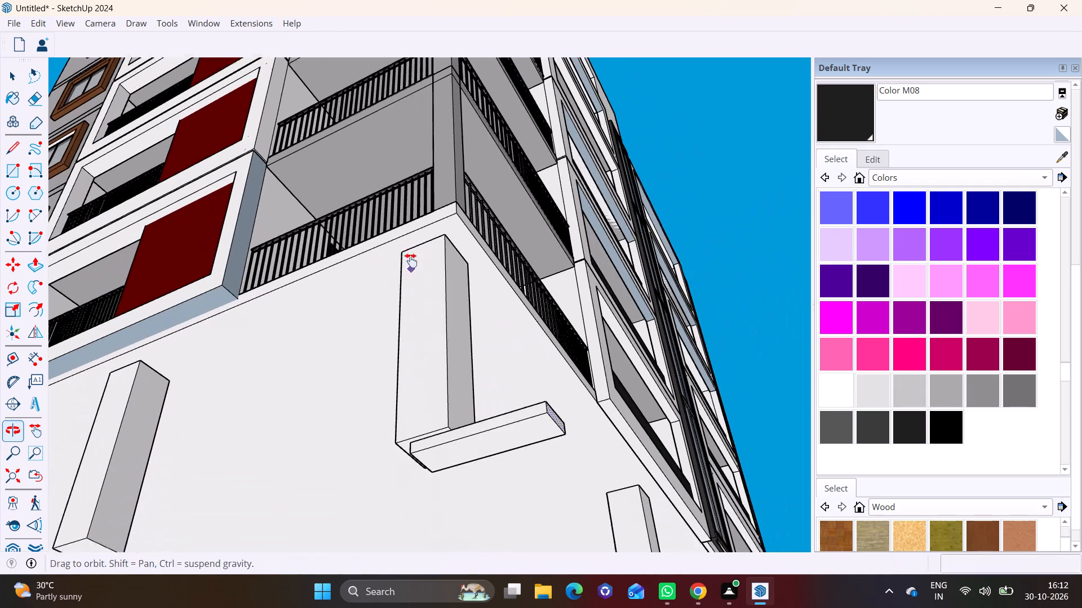
pyautogui.keyDown('shift'); pyautogui.moveTo(411, 261); pyautogui.dragTo(411, 255, button='middle'); pyautogui.keyUp('shift')
pyautogui.moveTo(490, 406); pyautogui.dragTo(751, 422, button='middle')
pyautogui.scroll(3, 626, 460)
pyautogui.moveTo(626, 460); pyautogui.dragTo(676, 473, button='middle')
pyautogui.press('space')
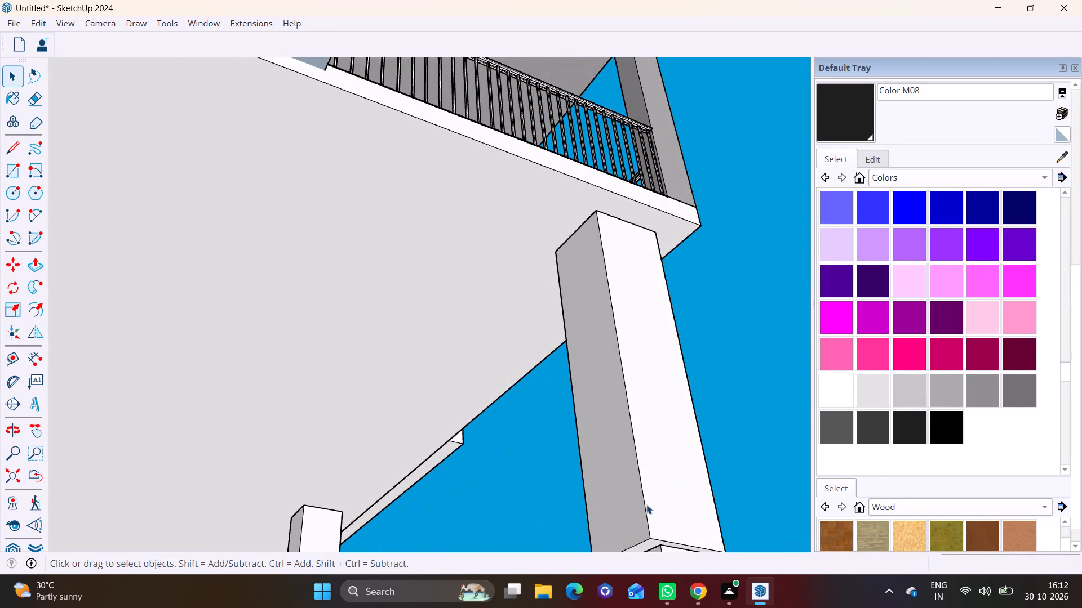
pyautogui.scroll(-3, 646, 499)
pyautogui.moveTo(646, 479); pyautogui.dragTo(600, 360, button='middle')
pyautogui.click(599, 427)
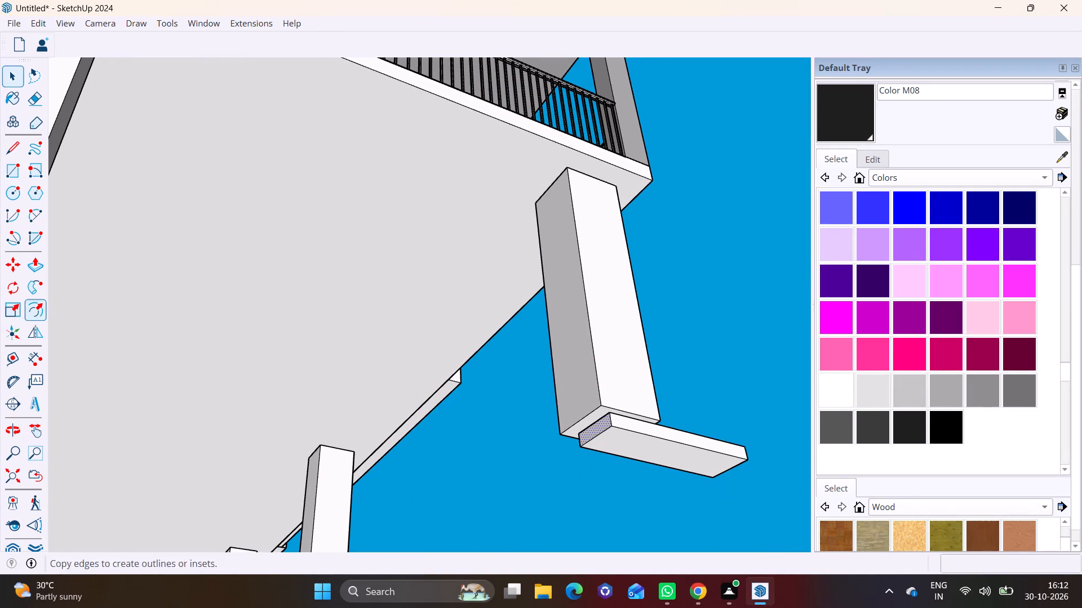
pyautogui.click(29, 262)
pyautogui.moveTo(597, 428); pyautogui.dragTo(465, 420)
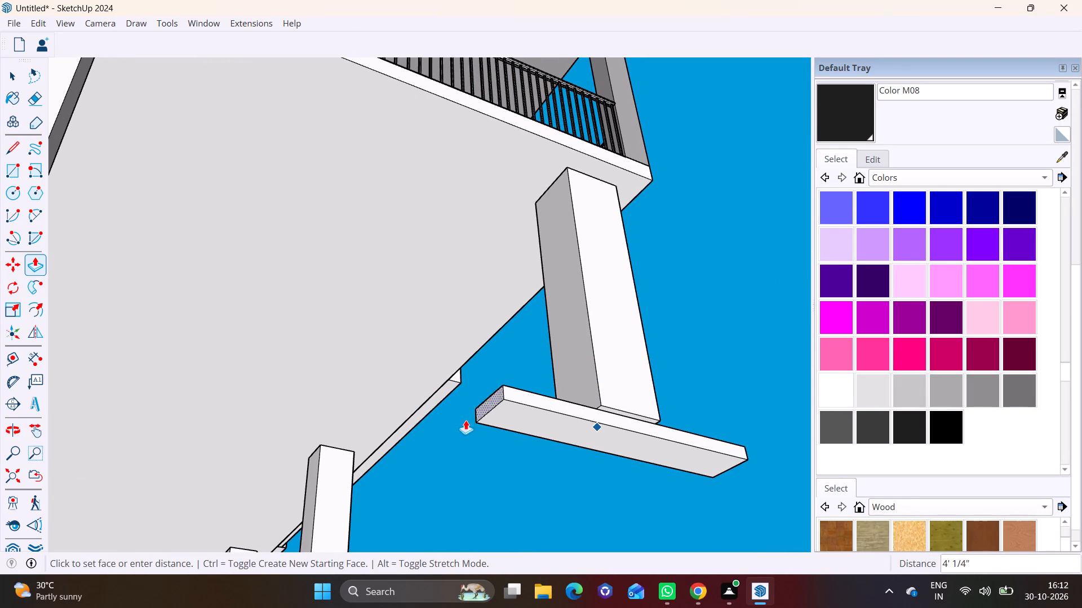
pyautogui.moveTo(465, 420); pyautogui.dragTo(175, 373)
pyautogui.scroll(-4, 167, 370)
pyautogui.keyDown('shift'); pyautogui.moveTo(167, 370); pyautogui.dragTo(529, 455, button='middle'); pyautogui.keyUp('shift')
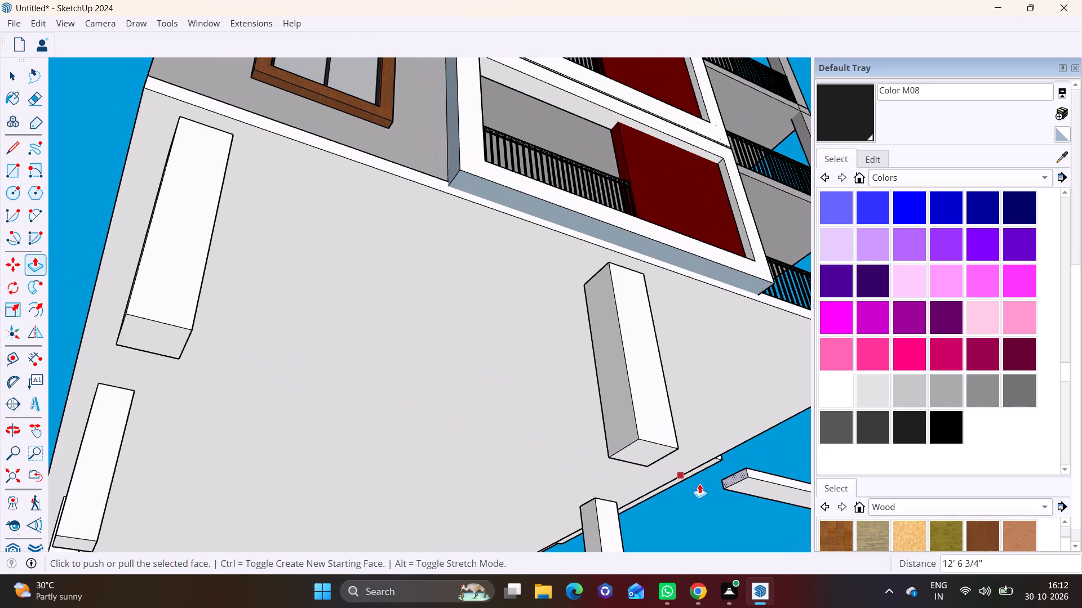
# Extend the beam's end about 30' 6" further along the red-panel side, past the column at the window-side corner.
pyautogui.moveTo(733, 477); pyautogui.dragTo(57, 324)
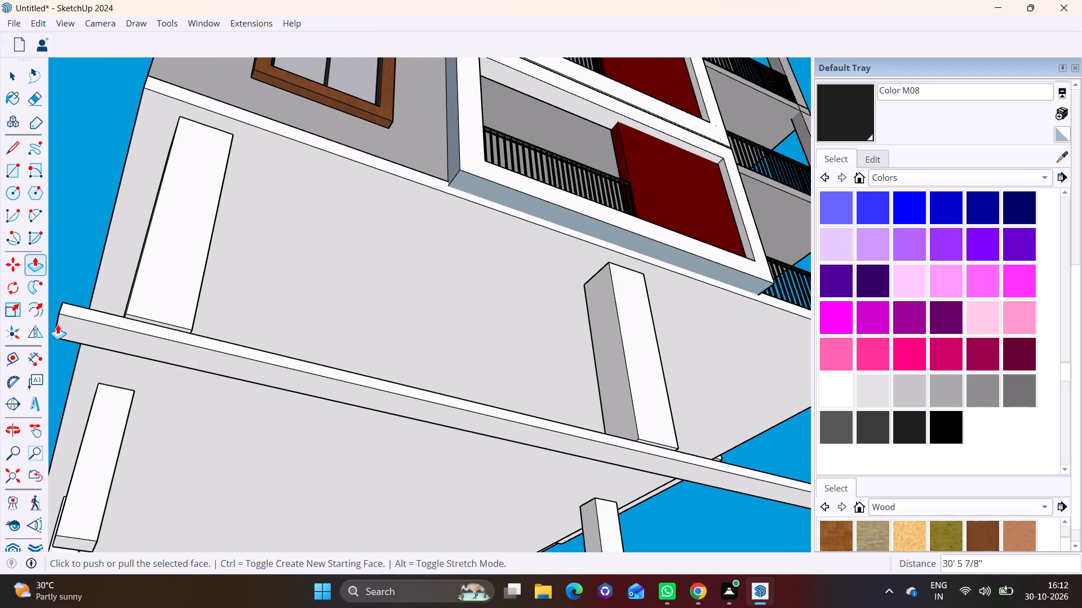
pyautogui.click(57, 324)
pyautogui.press('space')
# Pull the beam's long inner side face about 19' inward beneath the building to start a base slab.
pyautogui.moveTo(194, 343); pyautogui.dragTo(132, 475, button='middle')
pyautogui.scroll(-3, 132, 473)
pyautogui.moveTo(143, 475); pyautogui.dragTo(1, 500, button='middle')
pyautogui.moveTo(438, 488); pyautogui.dragTo(162, 490, button='middle')
pyautogui.moveTo(442, 447); pyautogui.dragTo(141, 456, button='middle')
pyautogui.scroll(3, 197, 459)
pyautogui.keyDown('shift'); pyautogui.moveTo(219, 496); pyautogui.dragTo(240, 401, button='middle'); pyautogui.keyUp('shift')
pyautogui.scroll(4, 234, 406)
pyautogui.click(229, 418)
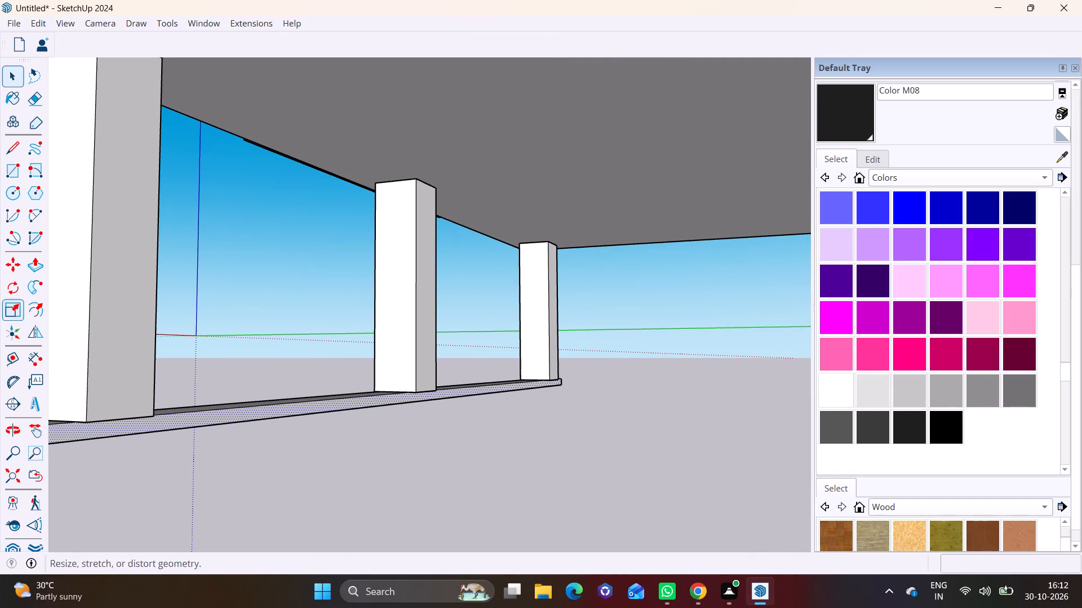
pyautogui.click(34, 261)
pyautogui.moveTo(194, 417); pyautogui.dragTo(889, 465)
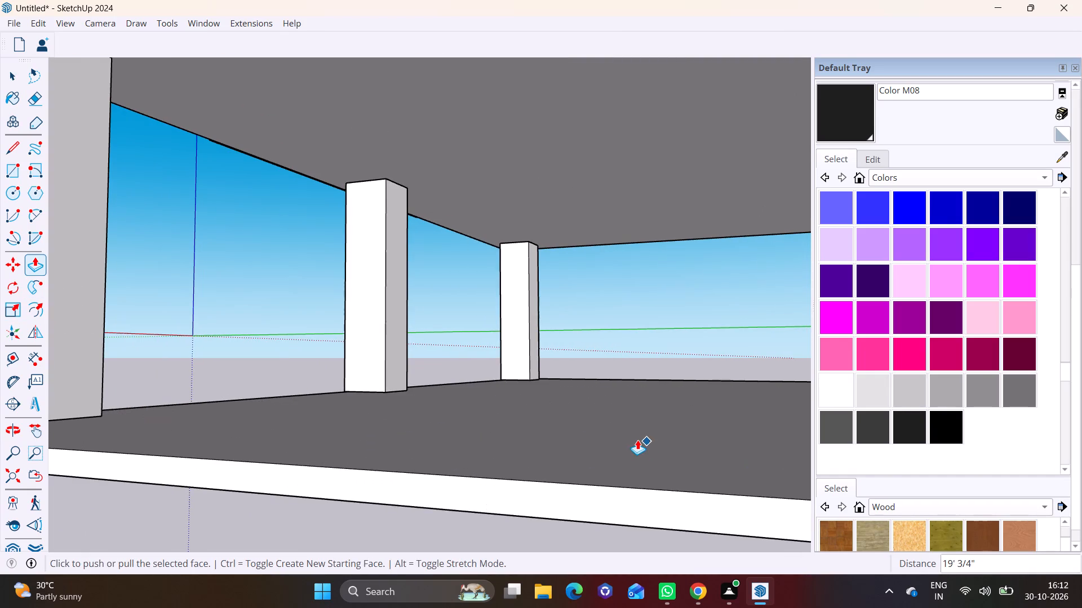
# Continue pulling the slab's face beneath the building until it passes the outermost columns on the side opposite the red panels.
pyautogui.scroll(-7, 637, 440)
pyautogui.keyDown('shift'); pyautogui.moveTo(637, 440); pyautogui.dragTo(256, 356, button='middle'); pyautogui.keyUp('shift')
pyautogui.moveTo(268, 359); pyautogui.dragTo(666, 375)
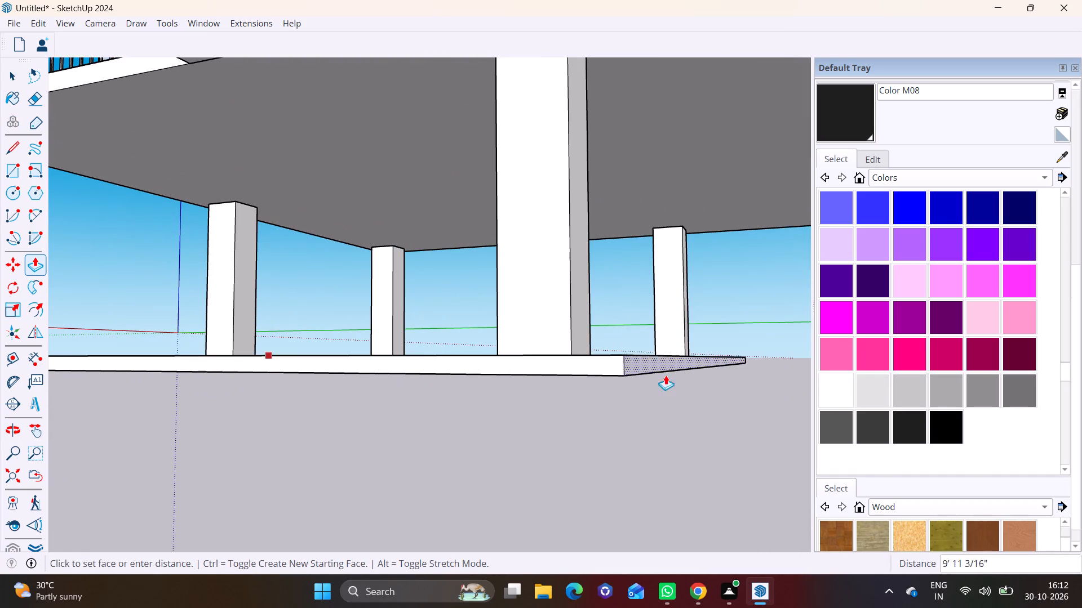
pyautogui.moveTo(666, 375); pyautogui.dragTo(673, 375)
pyautogui.scroll(-6, 675, 375)
pyautogui.keyDown('shift'); pyautogui.moveTo(674, 374); pyautogui.dragTo(220, 375, button='middle'); pyautogui.keyUp('shift')
pyautogui.click(201, 367)
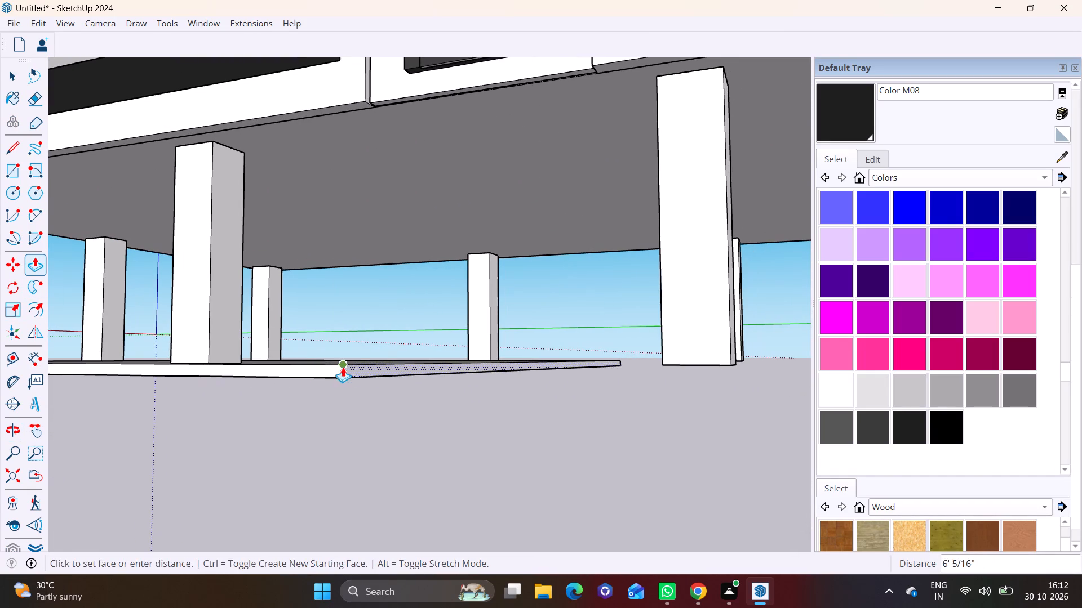
pyautogui.scroll(-8, 538, 368)
pyautogui.moveTo(631, 368); pyautogui.dragTo(218, 405, button='middle')
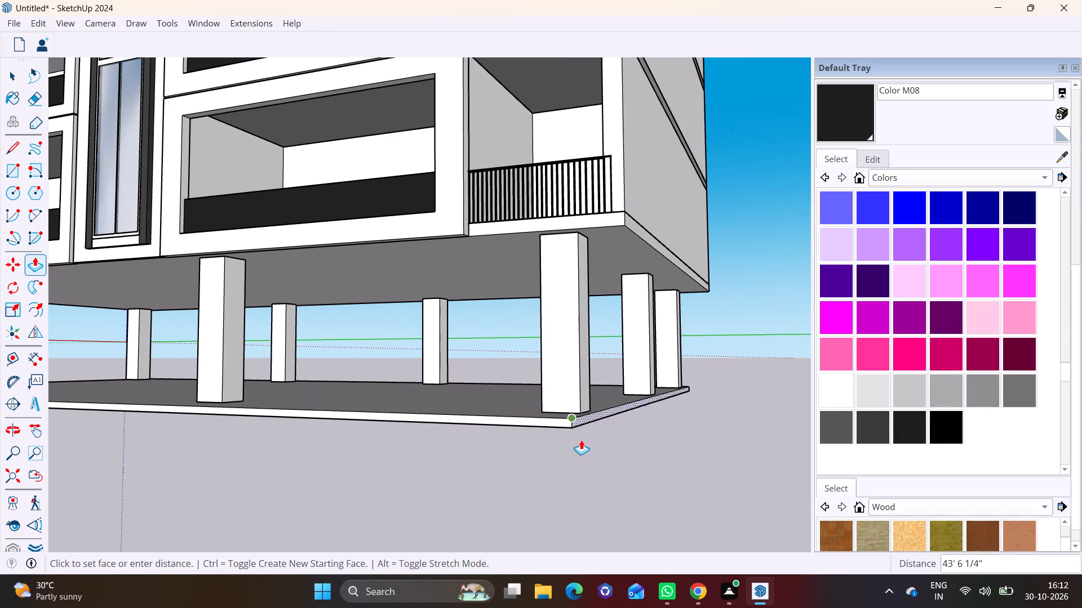
pyautogui.click(651, 443)
pyautogui.press('space')
# Pull the slab's edge face slightly further outward beyond the columns on the side opposite the red panels.
pyautogui.moveTo(591, 434); pyautogui.dragTo(586, 527, button='middle')
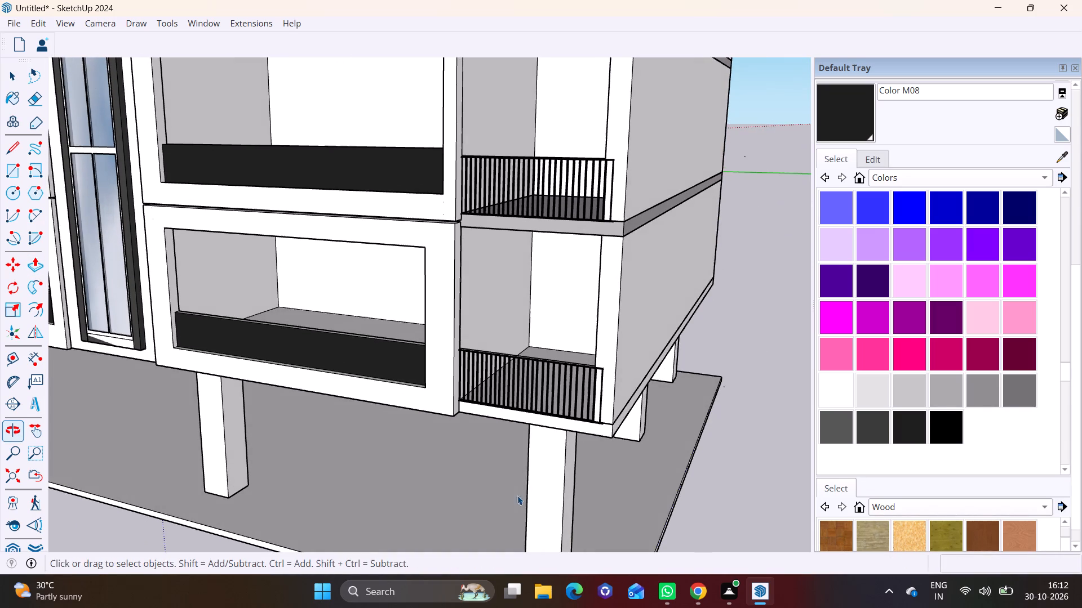
pyautogui.keyDown('shift'); pyautogui.moveTo(470, 484); pyautogui.dragTo(409, 361, button='middle'); pyautogui.keyUp('shift')
pyautogui.scroll(5, 480, 383)
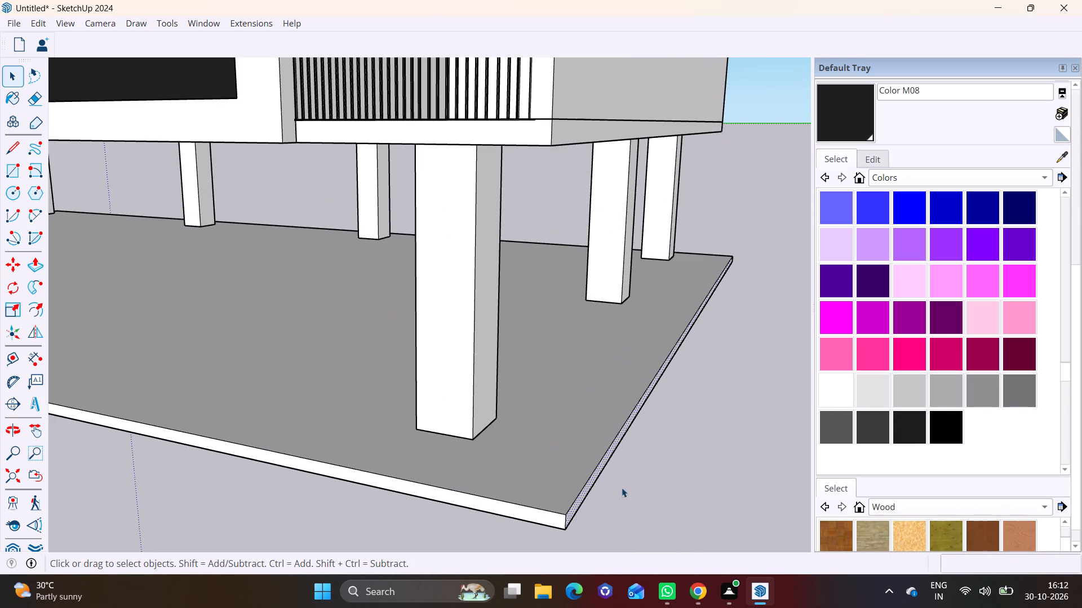
pyautogui.click(31, 270)
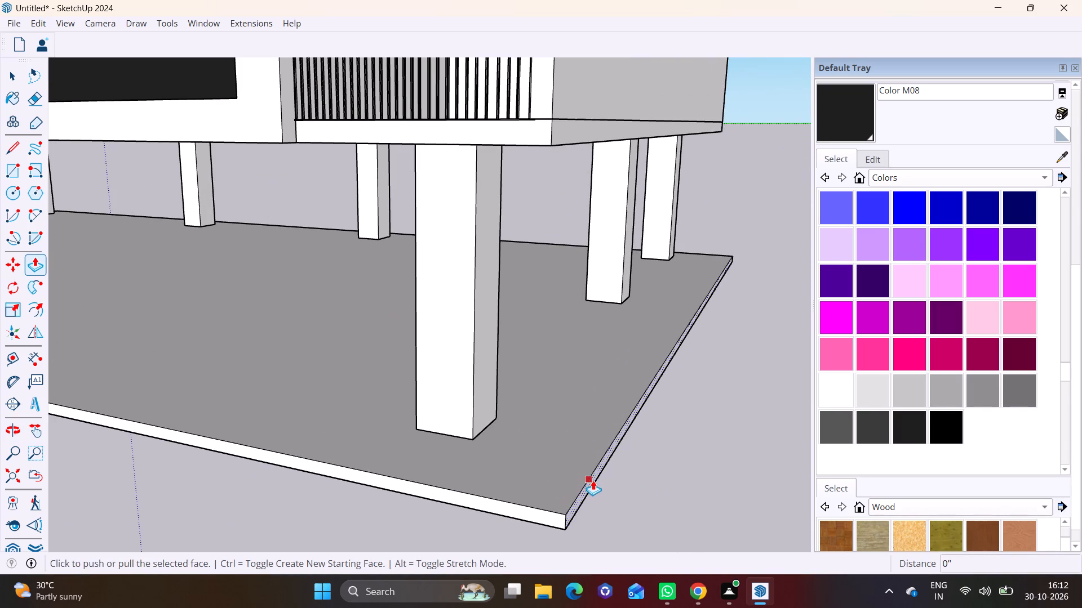
pyautogui.click(593, 480)
pyautogui.click(613, 479)
pyautogui.press('space')
# Pull the slab's edge face along the glazed facade outward about 9".
pyautogui.click(431, 490)
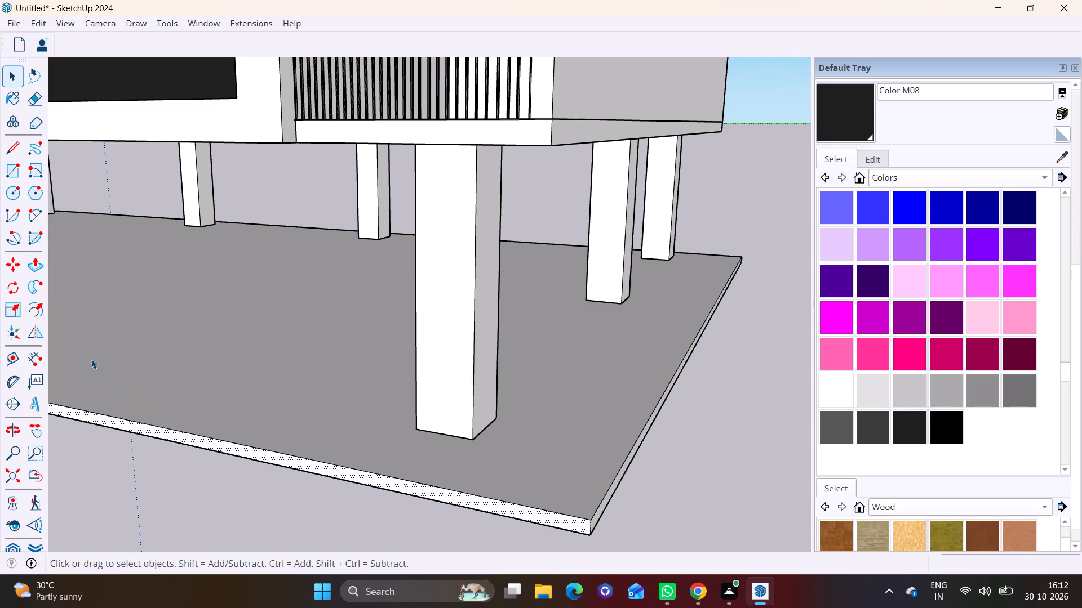
pyautogui.click(26, 257)
pyautogui.click(149, 432)
pyautogui.click(131, 442)
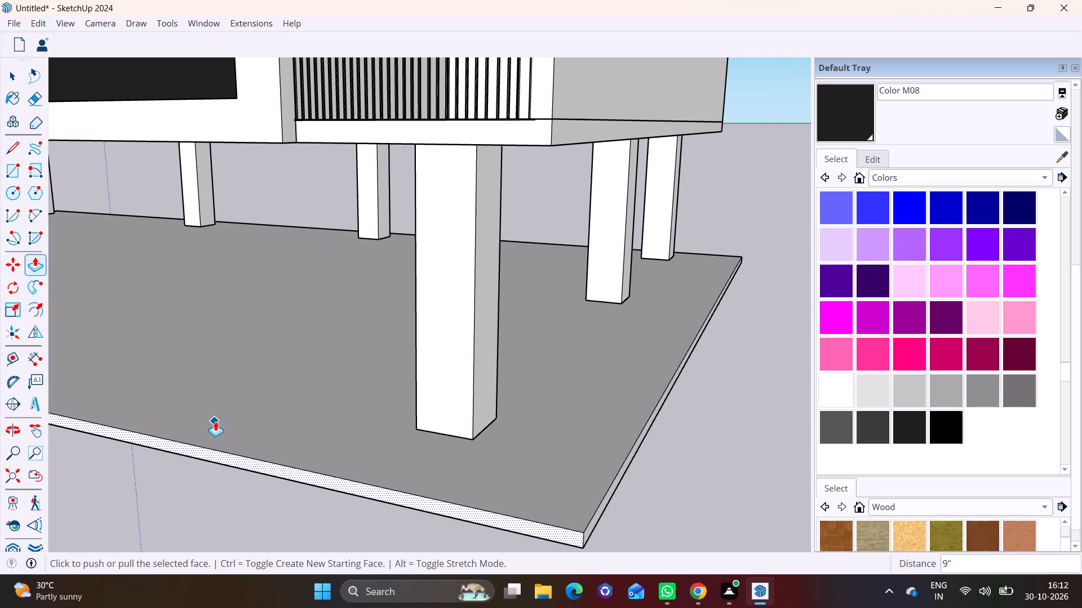
# Pull the slab's edge face along the red-panel side outward about 2' 8".
pyautogui.scroll(-12, 215, 421)
pyautogui.moveTo(228, 470); pyautogui.dragTo(692, 432, button='middle')
pyautogui.keyDown('shift'); pyautogui.moveTo(379, 499); pyautogui.dragTo(595, 255, button='middle'); pyautogui.keyUp('shift')
pyautogui.scroll(-3, 343, 352)
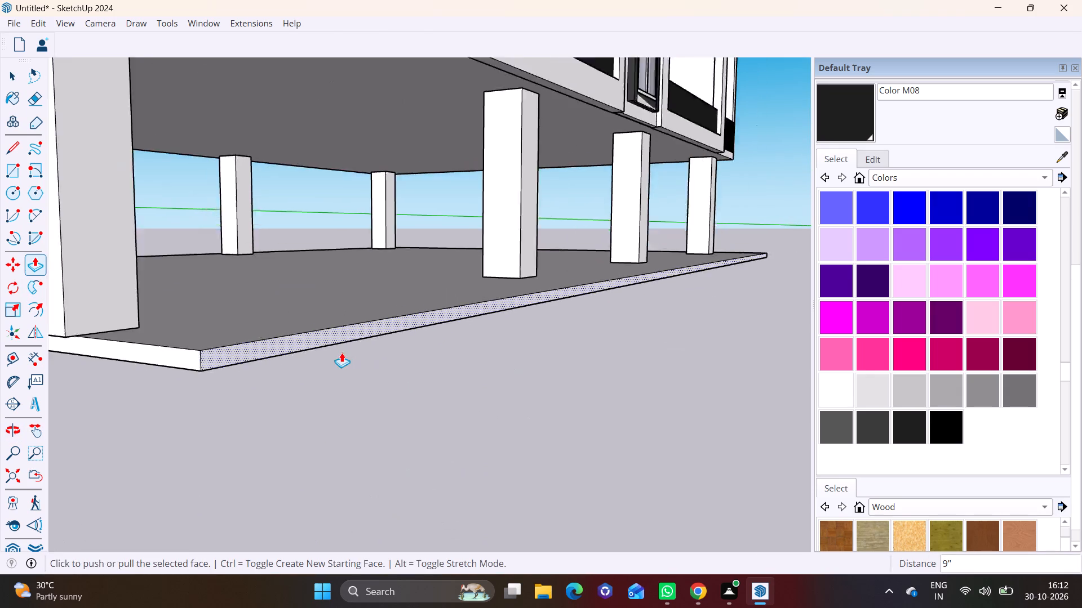
pyautogui.scroll(-1, 342, 352)
pyautogui.keyDown('shift'); pyautogui.moveTo(148, 372); pyautogui.dragTo(402, 416, button='middle'); pyautogui.keyUp('shift')
pyautogui.keyDown('shift'); pyautogui.scroll(3, 394, 403); pyautogui.keyUp('shift')
pyautogui.press('space')
pyautogui.click(324, 351)
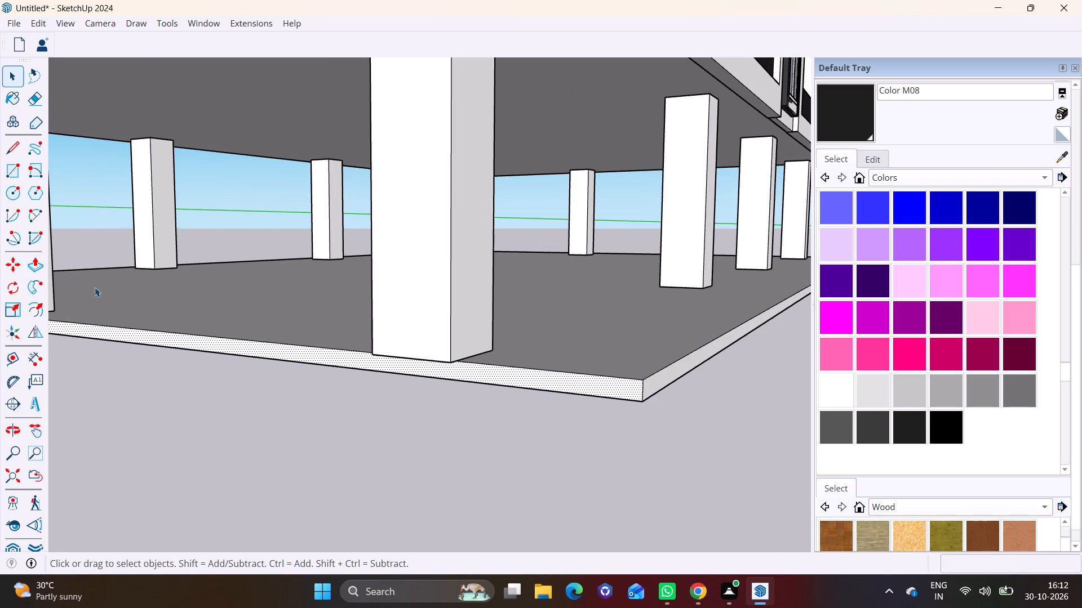
pyautogui.click(30, 261)
pyautogui.click(162, 340)
pyautogui.click(83, 354)
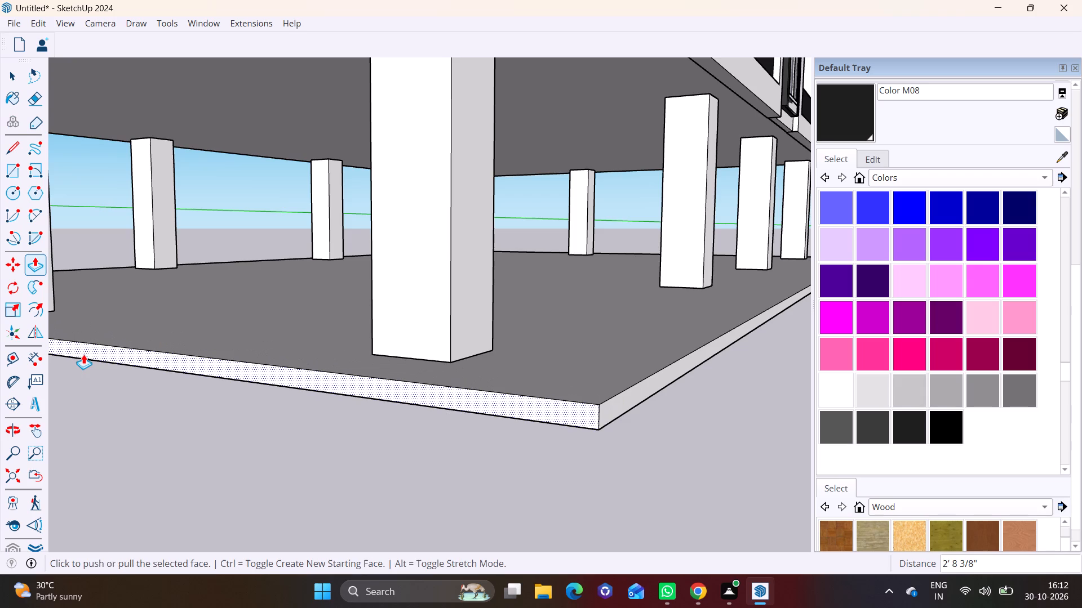
# Pull the slab's edge face along the plain white wall, opposite the glazed facade, outward about 4'.
pyautogui.scroll(-8, 126, 365)
pyautogui.moveTo(180, 390); pyautogui.dragTo(574, 459, button='middle')
pyautogui.moveTo(409, 483); pyautogui.dragTo(446, 427, button='middle')
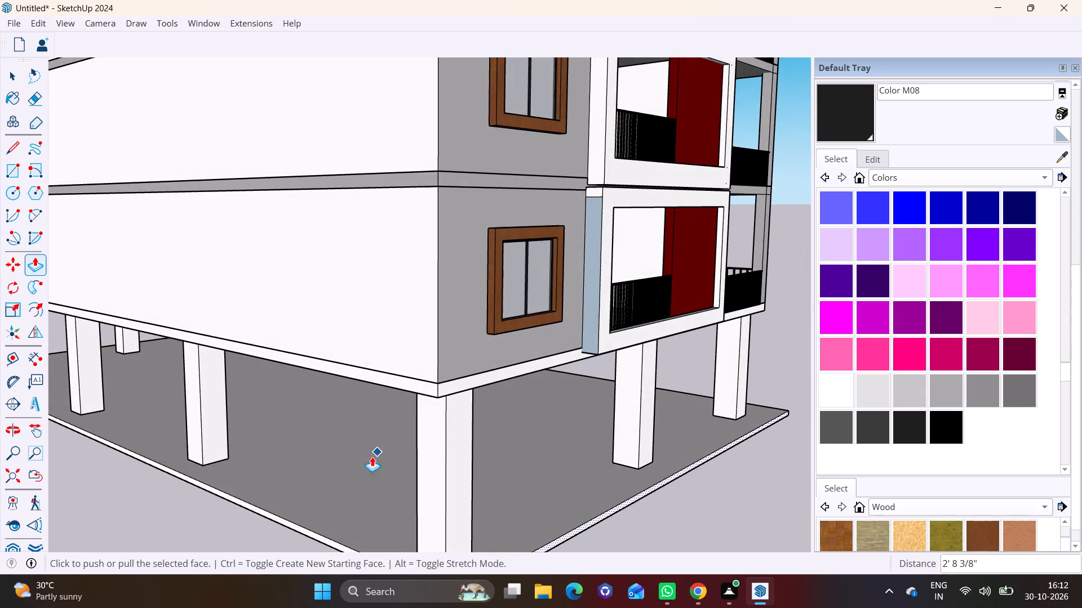
pyautogui.keyDown('shift'); pyautogui.moveTo(360, 464); pyautogui.dragTo(391, 360, button='middle'); pyautogui.keyUp('shift')
pyautogui.scroll(3, 292, 417)
pyautogui.press('space')
pyautogui.click(357, 395)
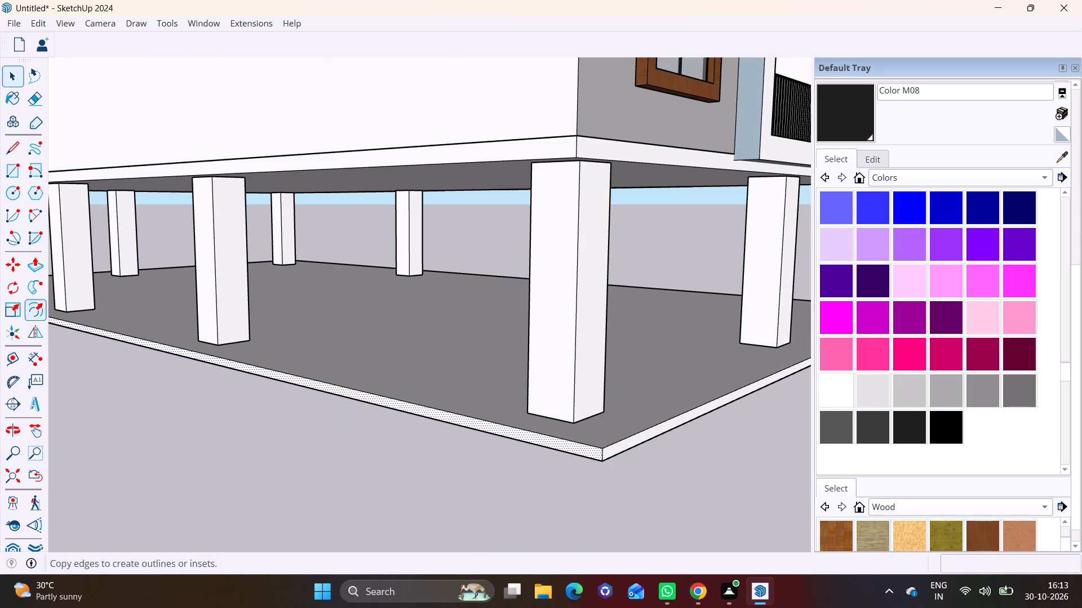
pyautogui.click(30, 256)
pyautogui.click(281, 373)
pyautogui.click(210, 381)
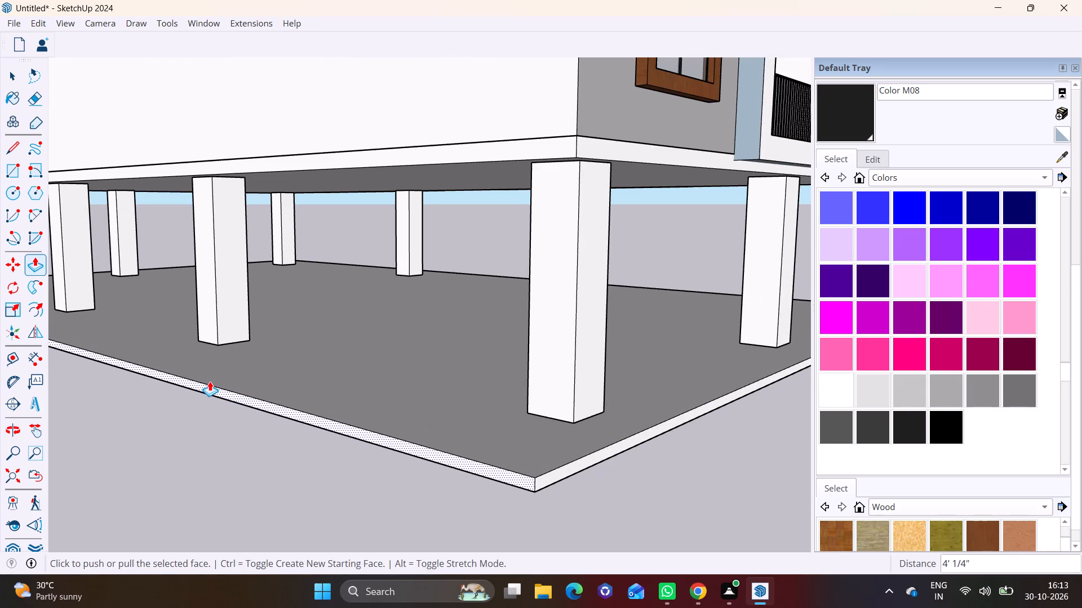
pyautogui.press('space')
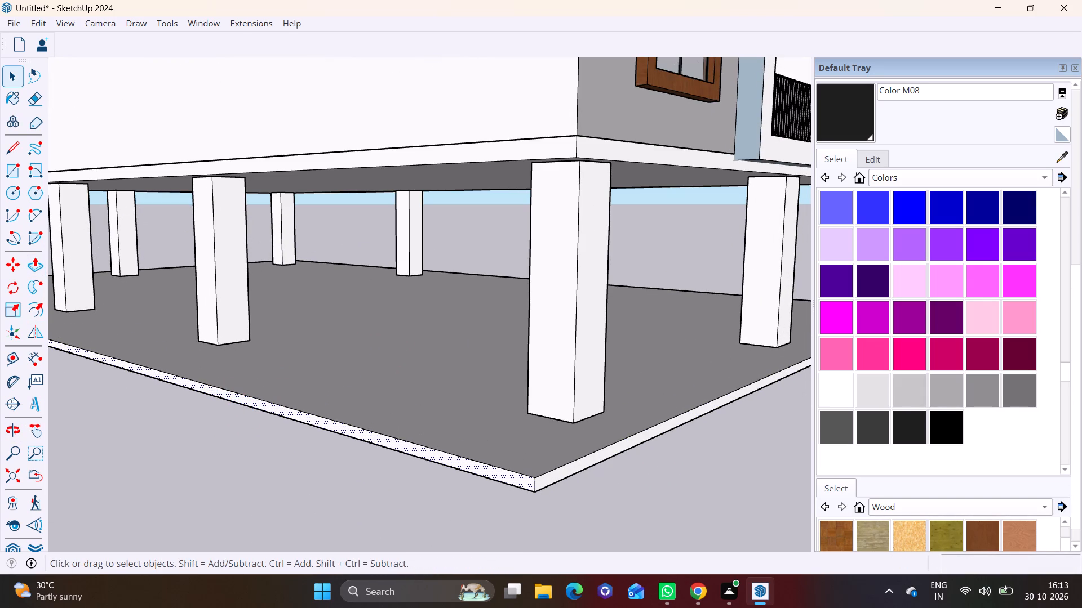
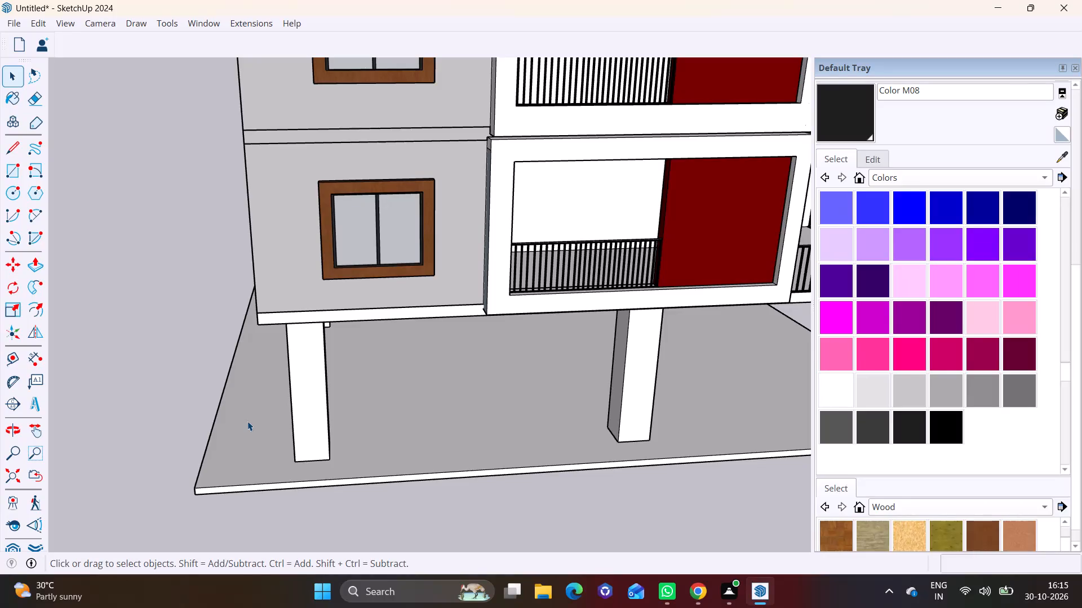
# Pull the base slab's edge face along the glazed facade outward about 3'.
pyautogui.scroll(-4, 418, 397)
pyautogui.moveTo(418, 397); pyautogui.dragTo(429, 305, button='middle')
pyautogui.moveTo(410, 314); pyautogui.dragTo(241, 370, button='middle')
pyautogui.scroll(-4, 377, 365)
pyautogui.moveTo(344, 369); pyautogui.dragTo(554, 381, button='middle')
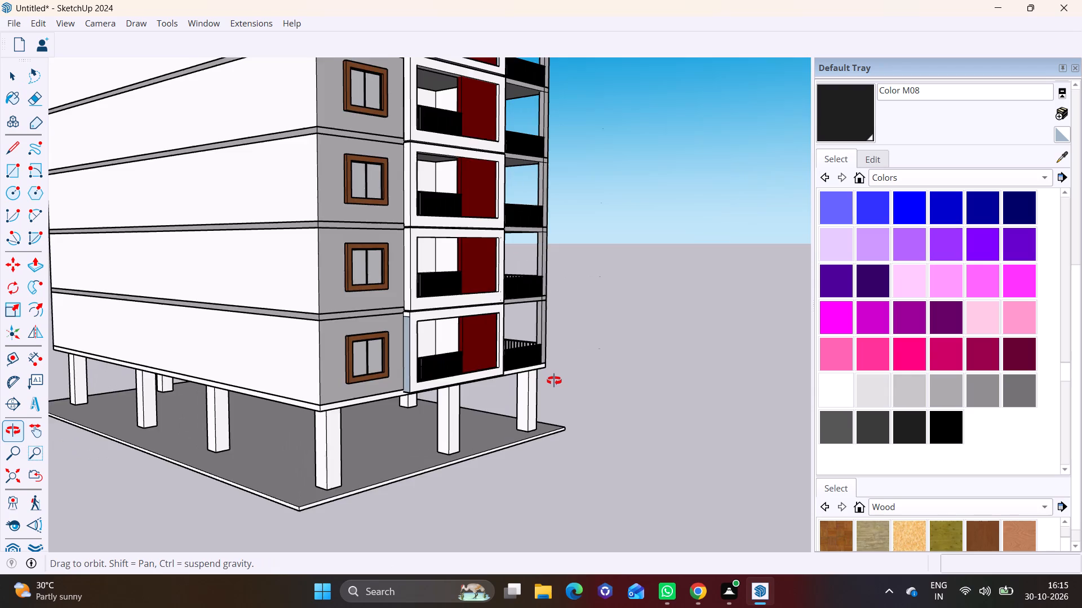
pyautogui.moveTo(554, 381); pyautogui.dragTo(214, 379, button='middle')
pyautogui.scroll(-2, 334, 372)
pyautogui.keyDown('shift'); pyautogui.moveTo(355, 372); pyautogui.dragTo(316, 368, button='middle'); pyautogui.keyUp('shift')
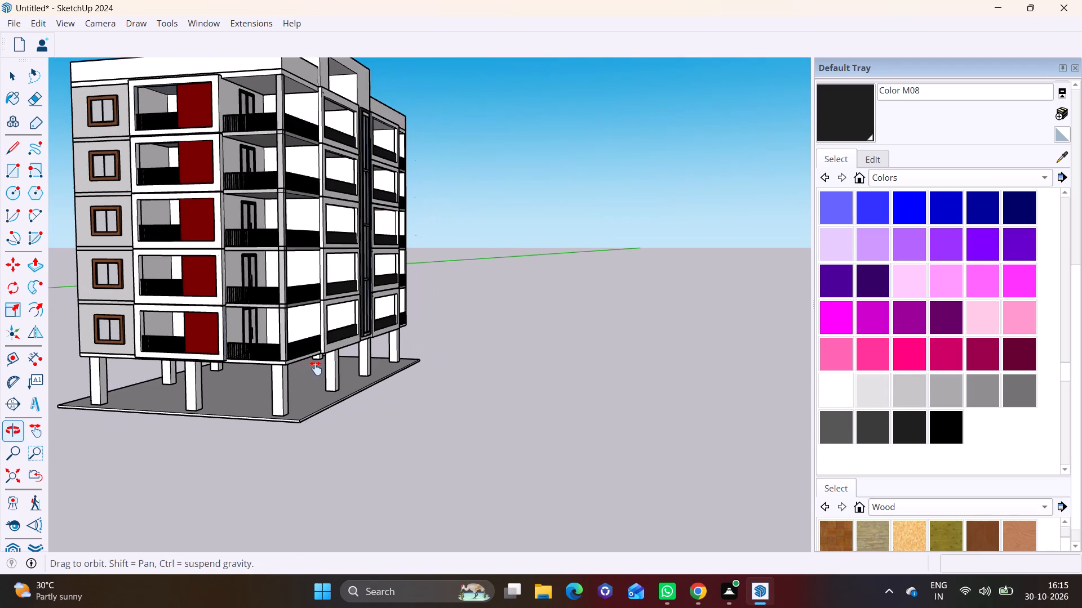
pyautogui.keyDown('shift'); pyautogui.moveTo(316, 368); pyautogui.dragTo(316, 370, button='middle'); pyautogui.keyUp('shift')
pyautogui.moveTo(402, 372); pyautogui.dragTo(380, 447, button='middle')
pyautogui.scroll(10, 374, 382)
pyautogui.moveTo(410, 296); pyautogui.dragTo(479, 321, button='middle')
pyautogui.scroll(4, 478, 374)
pyautogui.moveTo(409, 351); pyautogui.dragTo(407, 310, button='middle')
pyautogui.scroll(2, 429, 352)
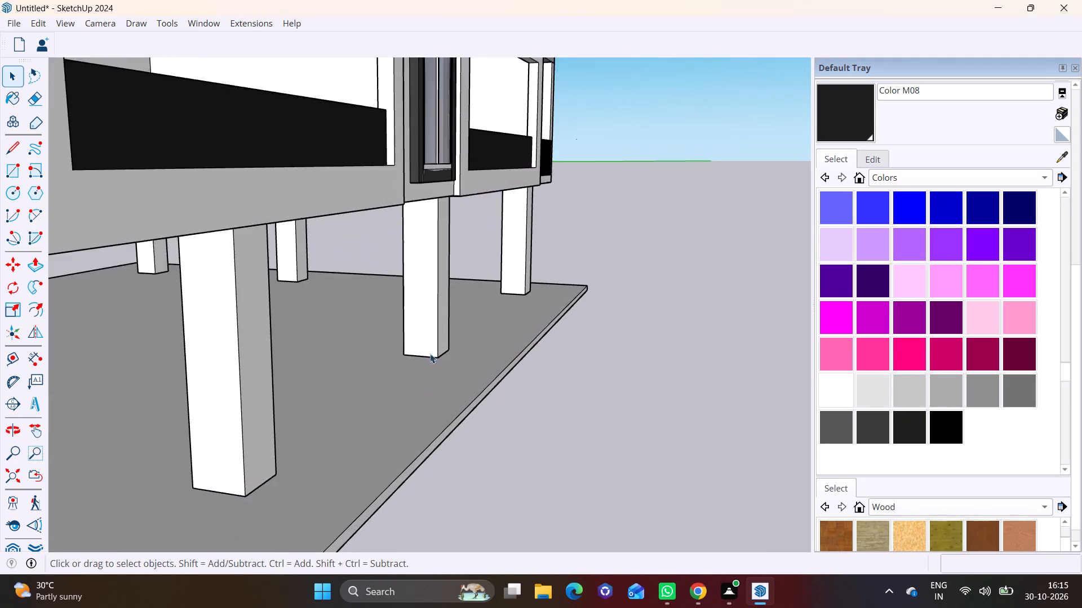
pyautogui.scroll(3, 430, 354)
pyautogui.click(437, 448)
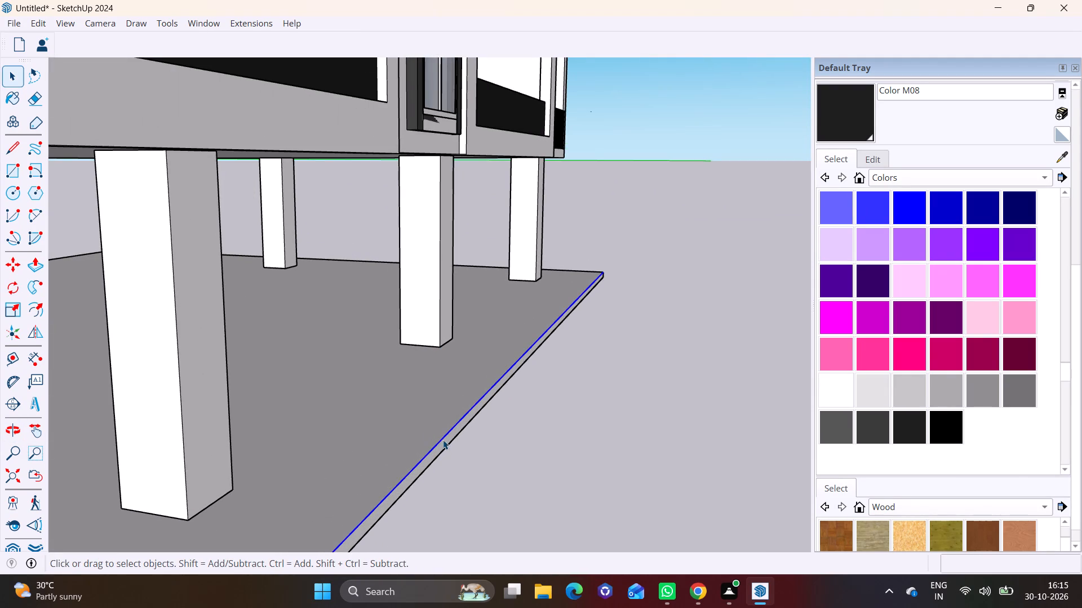
pyautogui.click(449, 437)
pyautogui.click(441, 449)
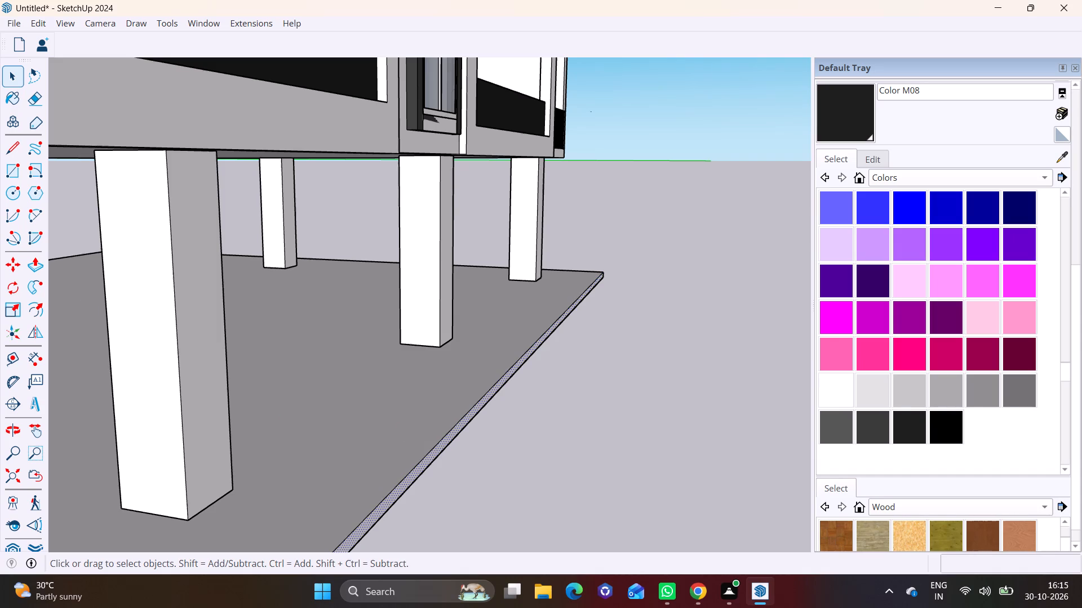
pyautogui.click(40, 259)
pyautogui.click(468, 400)
pyautogui.click(539, 418)
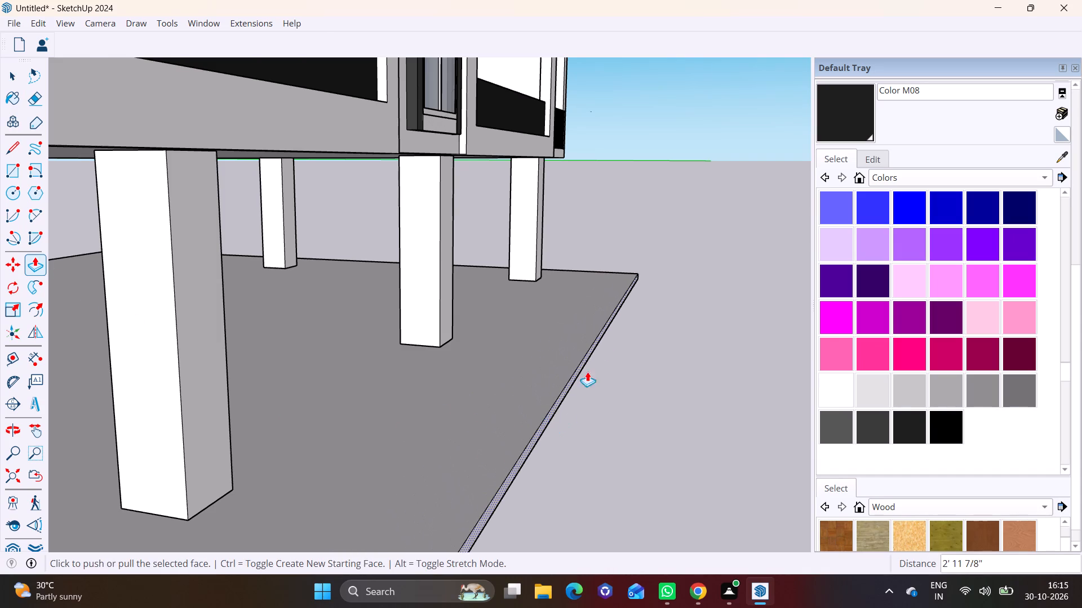
# Draw a thin rectangle along the slab's full edge on the glazed-facade side, about 7 9/16" by 82' 6 1/2".
pyautogui.scroll(-2, 601, 343)
pyautogui.moveTo(575, 337); pyautogui.dragTo(296, 541, button='middle')
pyautogui.middleClick(807, 373)
pyautogui.keyDown('shift'); pyautogui.moveTo(729, 354); pyautogui.dragTo(377, 354, button='middle'); pyautogui.keyUp('shift')
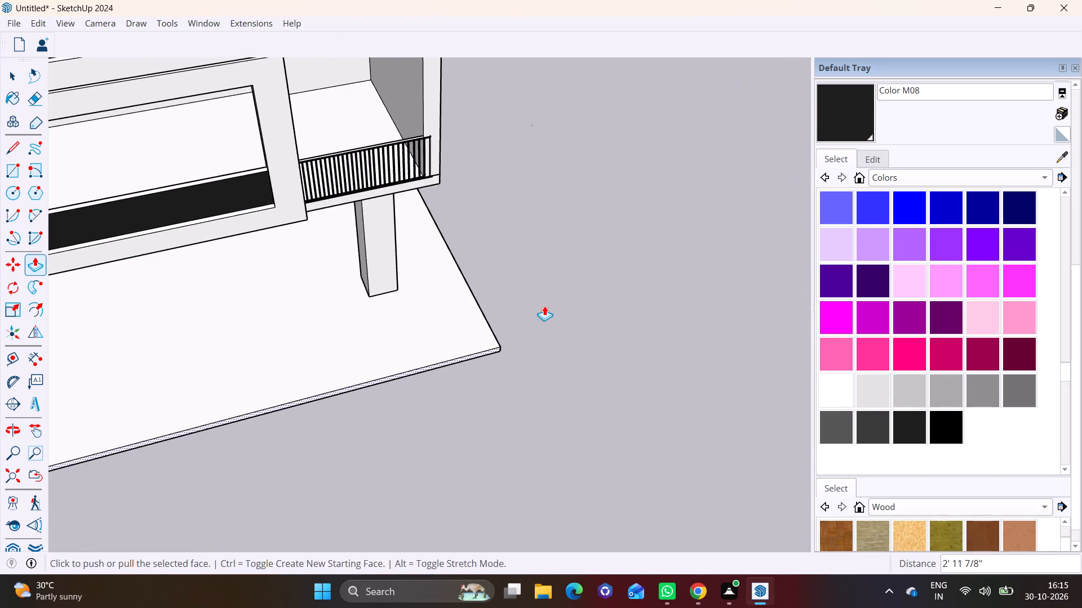
pyautogui.moveTo(544, 306); pyautogui.dragTo(211, 251, button='middle')
pyautogui.scroll(3, 539, 352)
pyautogui.moveTo(461, 354); pyautogui.dragTo(664, 371, button='middle')
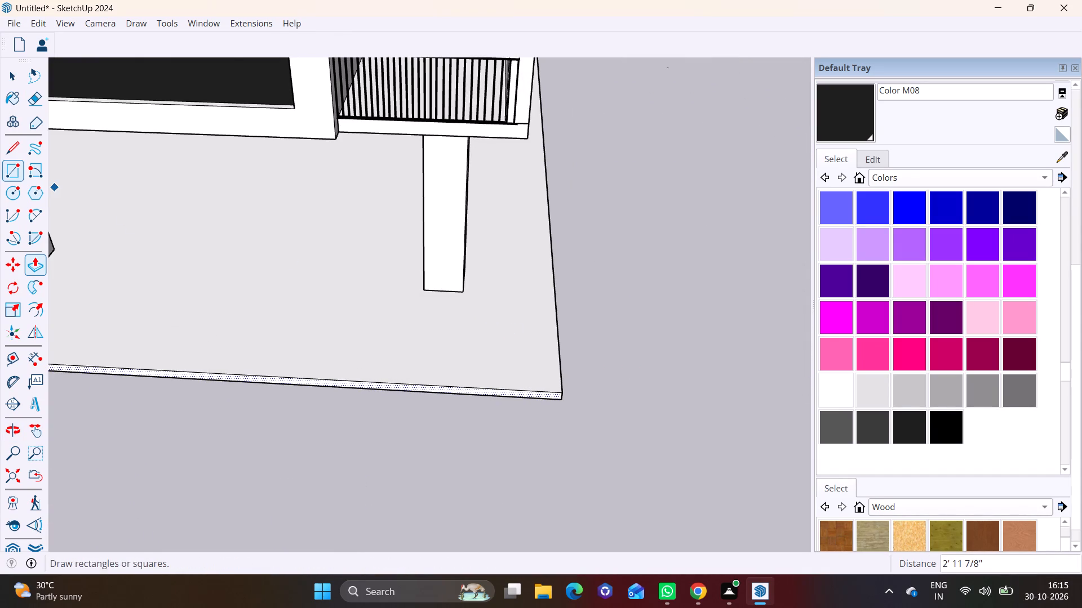
pyautogui.click(16, 169)
pyautogui.click(558, 392)
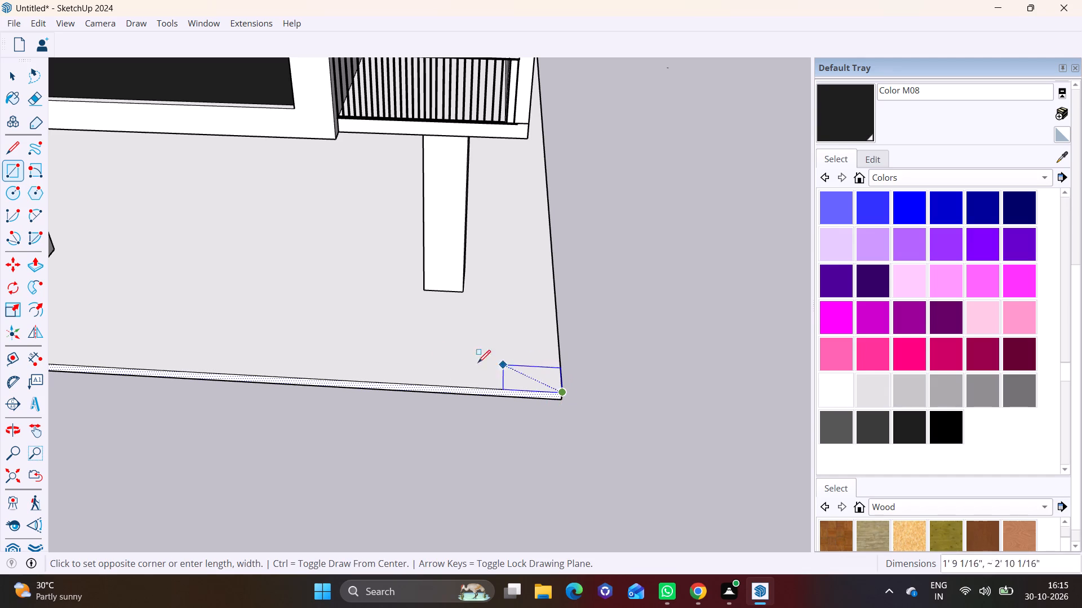
pyautogui.scroll(-3, 132, 350)
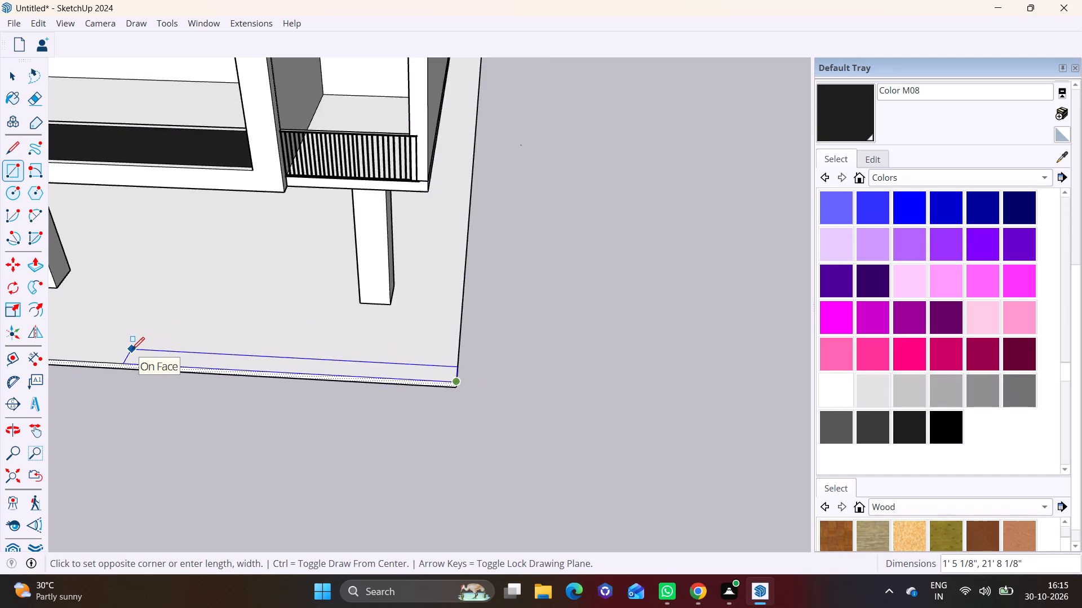
pyautogui.scroll(-6, 132, 350)
pyautogui.moveTo(132, 350); pyautogui.dragTo(522, 374, button='middle')
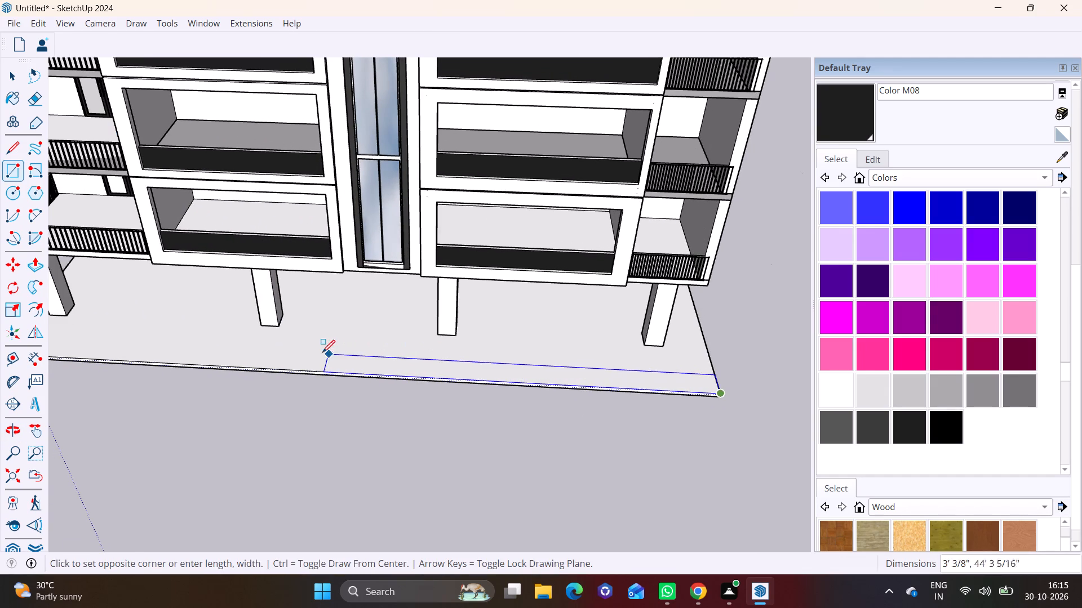
pyautogui.scroll(-6, 205, 338)
pyautogui.keyDown('shift'); pyautogui.moveTo(198, 339); pyautogui.dragTo(446, 386, button='middle'); pyautogui.keyUp('shift')
pyautogui.scroll(4, 375, 388)
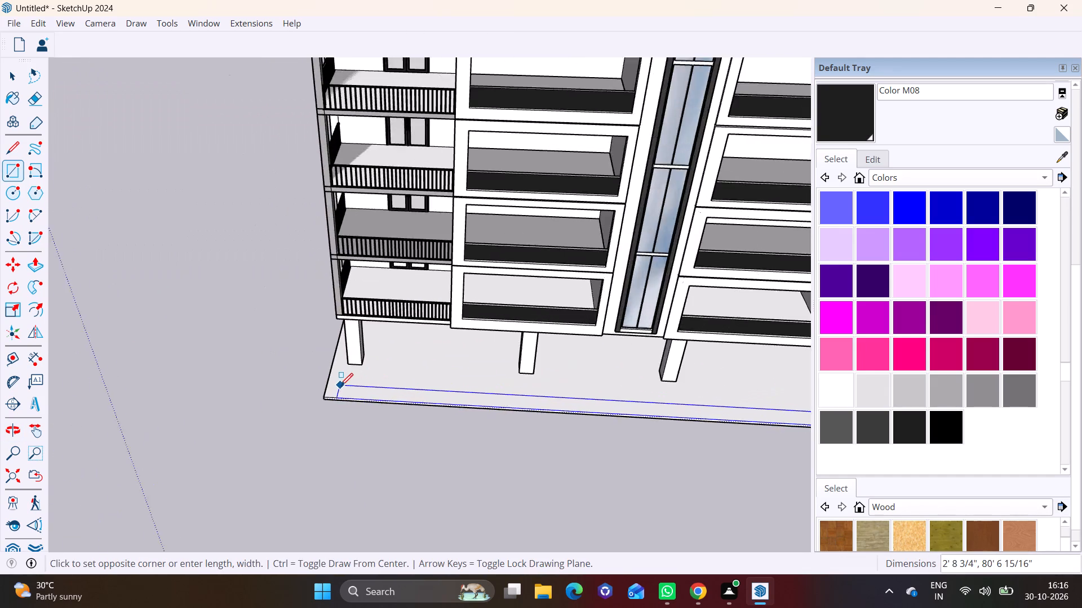
pyautogui.scroll(12, 340, 386)
pyautogui.click(318, 406)
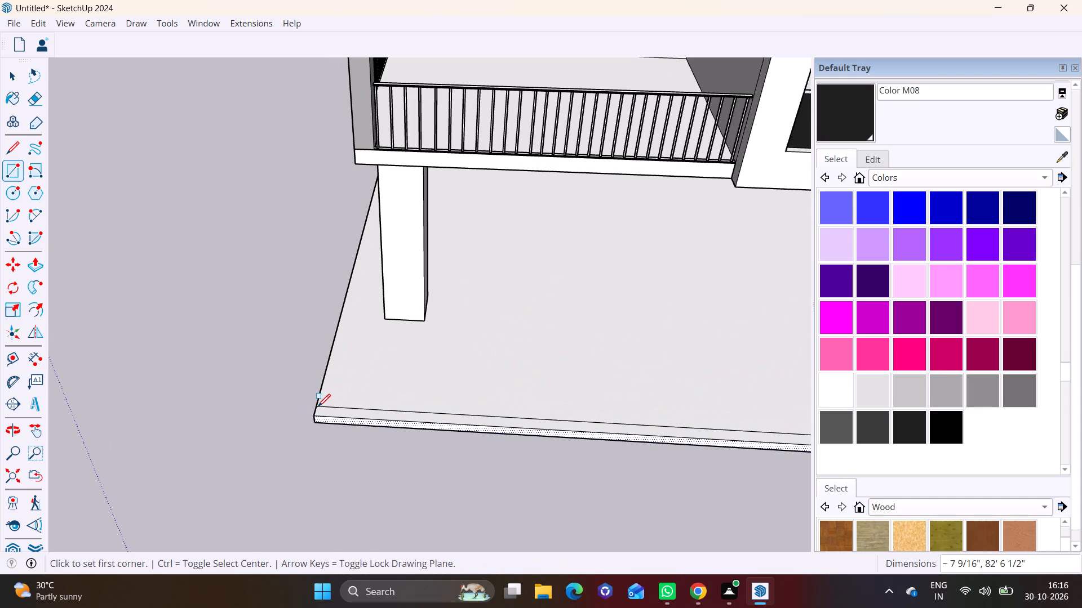
# Pull the thin edge strip on the glazed-facade side up about 6' 1" to form a boundary wall.
pyautogui.press('space')
pyautogui.click(343, 414)
pyautogui.click(42, 270)
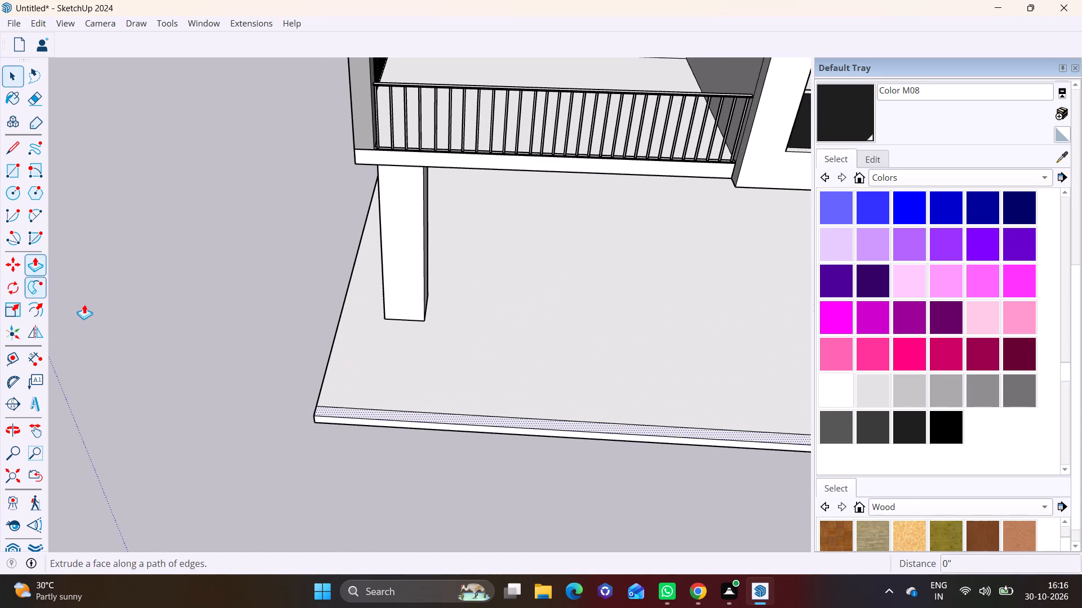
pyautogui.click(349, 417)
pyautogui.click(359, 316)
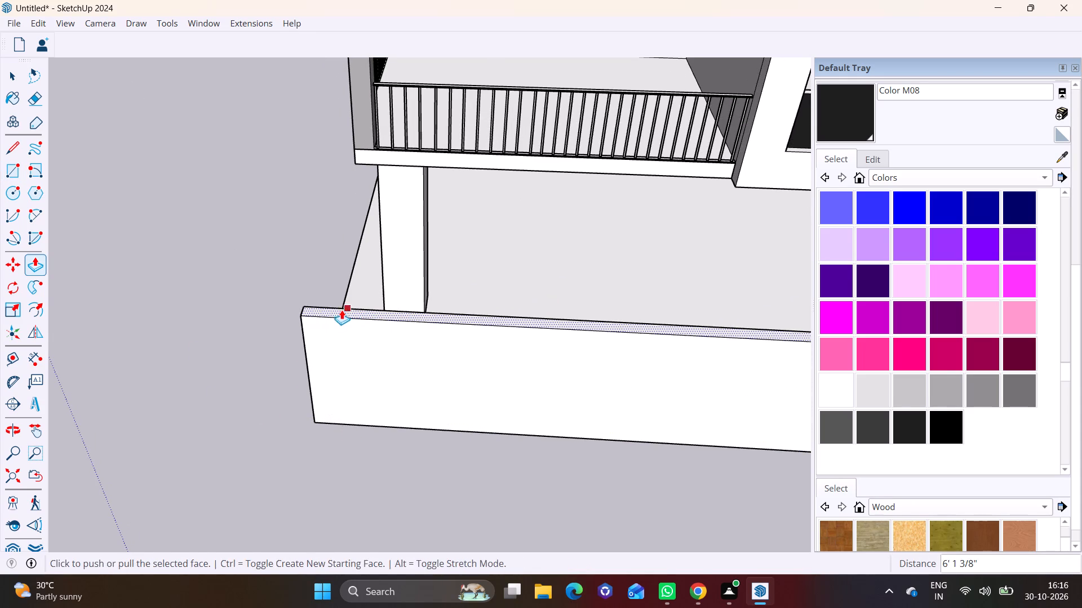
pyautogui.press('space')
# Draw a vertical line on the boundary wall's inner face near its end at the side opposite the red panels.
pyautogui.scroll(-3, 264, 310)
pyautogui.keyDown('shift'); pyautogui.moveTo(527, 301); pyautogui.dragTo(230, 245, button='middle'); pyautogui.keyUp('shift')
pyautogui.moveTo(809, 335); pyautogui.dragTo(554, 325, button='middle')
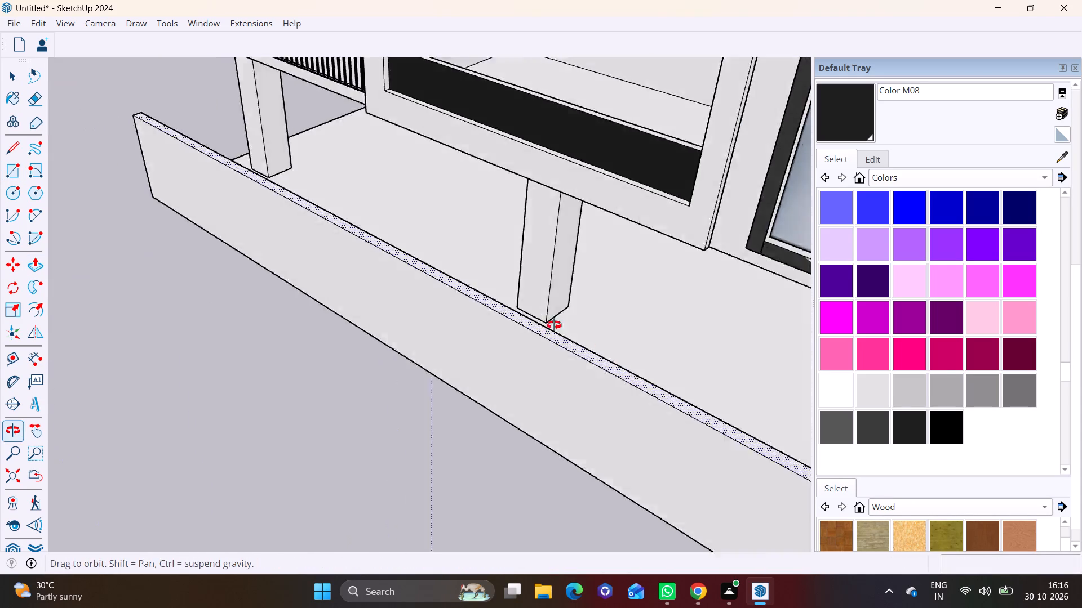
pyautogui.moveTo(554, 325); pyautogui.dragTo(477, 306, button='middle')
pyautogui.scroll(-3, 519, 357)
pyautogui.keyDown('shift'); pyautogui.moveTo(608, 443); pyautogui.dragTo(383, 100, button='middle'); pyautogui.keyUp('shift')
pyautogui.scroll(-12, 628, 310)
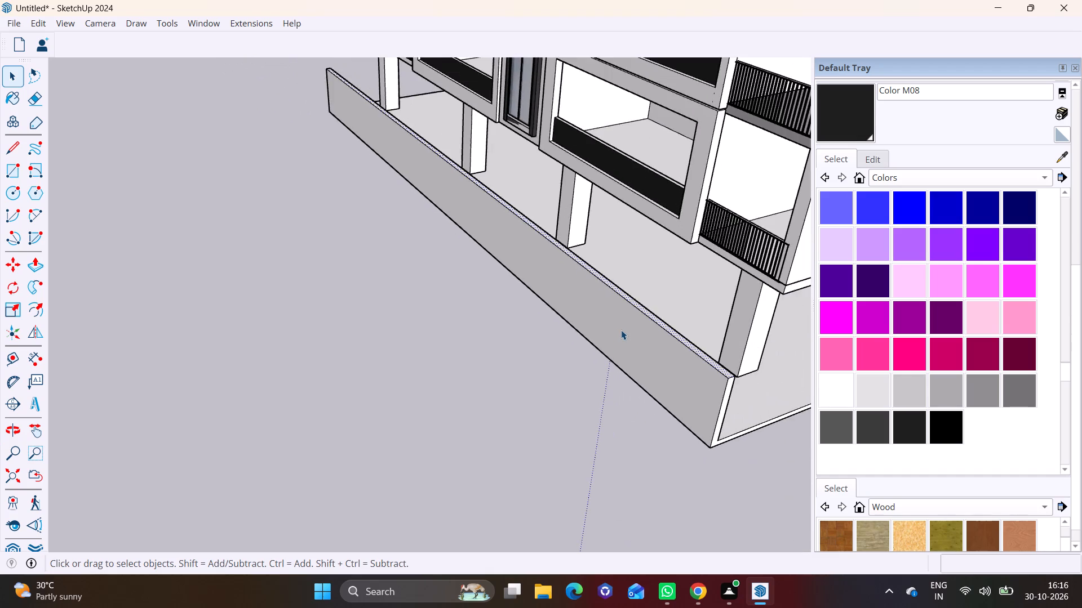
pyautogui.keyDown('shift'); pyautogui.moveTo(621, 330); pyautogui.dragTo(531, 271, button='middle'); pyautogui.keyUp('shift')
pyautogui.moveTo(586, 296); pyautogui.dragTo(352, 242, button='middle')
pyautogui.scroll(5, 493, 300)
pyautogui.moveTo(435, 318); pyautogui.dragTo(327, 280, button='middle')
pyautogui.click(12, 148)
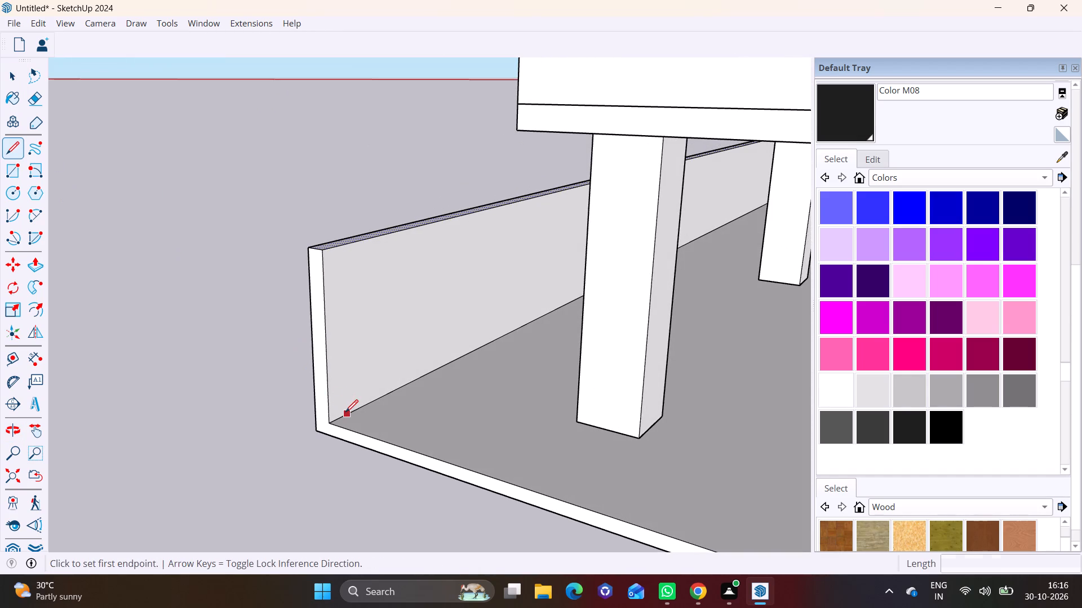
pyautogui.click(345, 412)
pyautogui.click(337, 244)
pyautogui.press('space')
# Pull the narrow end strip about 55' 8" along the slab edge opposite the red panels to form the second boundary wall.
pyautogui.click(337, 275)
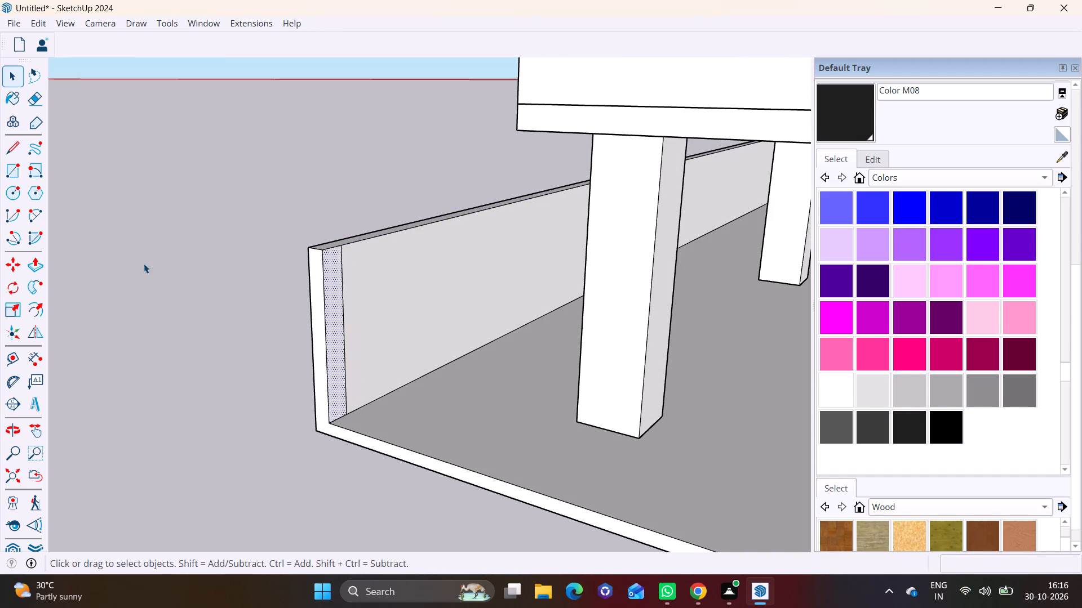
pyautogui.click(39, 256)
pyautogui.click(329, 319)
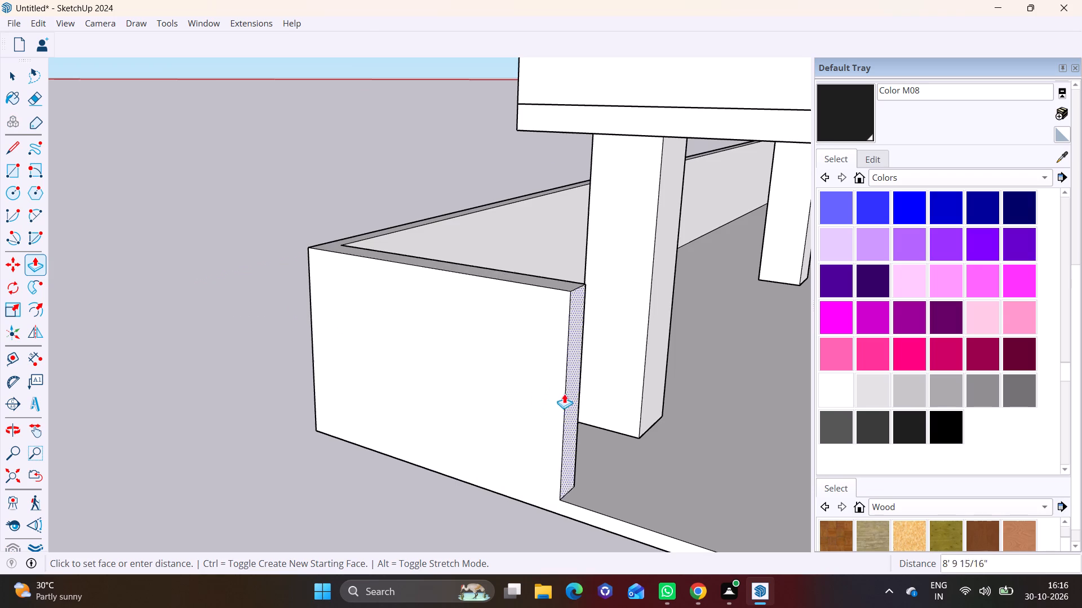
pyautogui.scroll(-17, 564, 392)
pyautogui.keyDown('shift'); pyautogui.moveTo(290, 298); pyautogui.dragTo(249, 273, button='middle'); pyautogui.keyUp('shift')
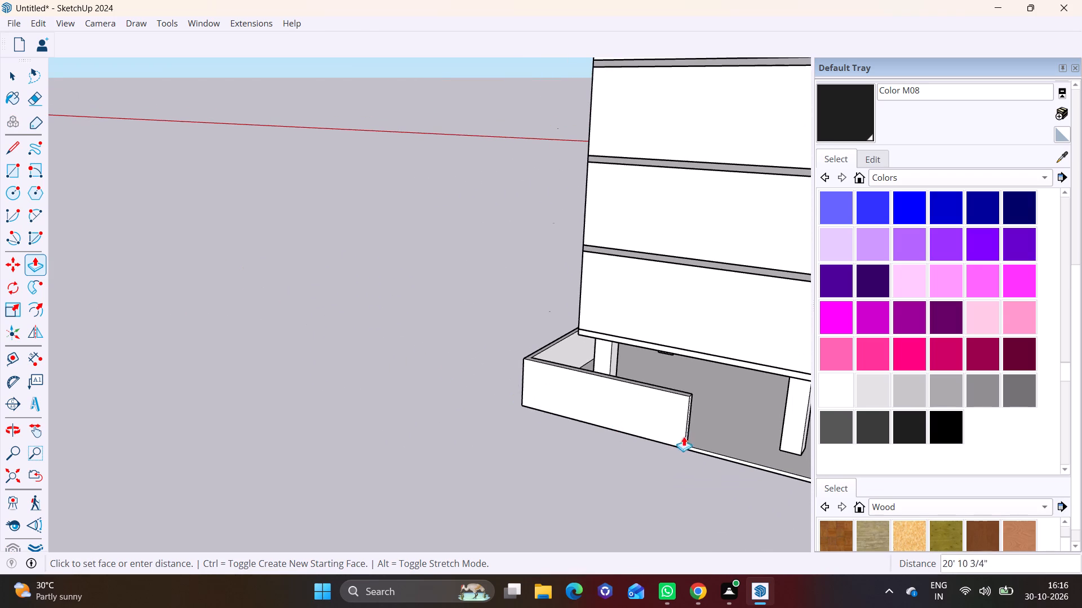
pyautogui.scroll(-9, 684, 436)
pyautogui.keyDown('shift'); pyautogui.moveTo(684, 436); pyautogui.dragTo(283, 270, button='middle'); pyautogui.keyUp('shift')
pyautogui.scroll(11, 382, 290)
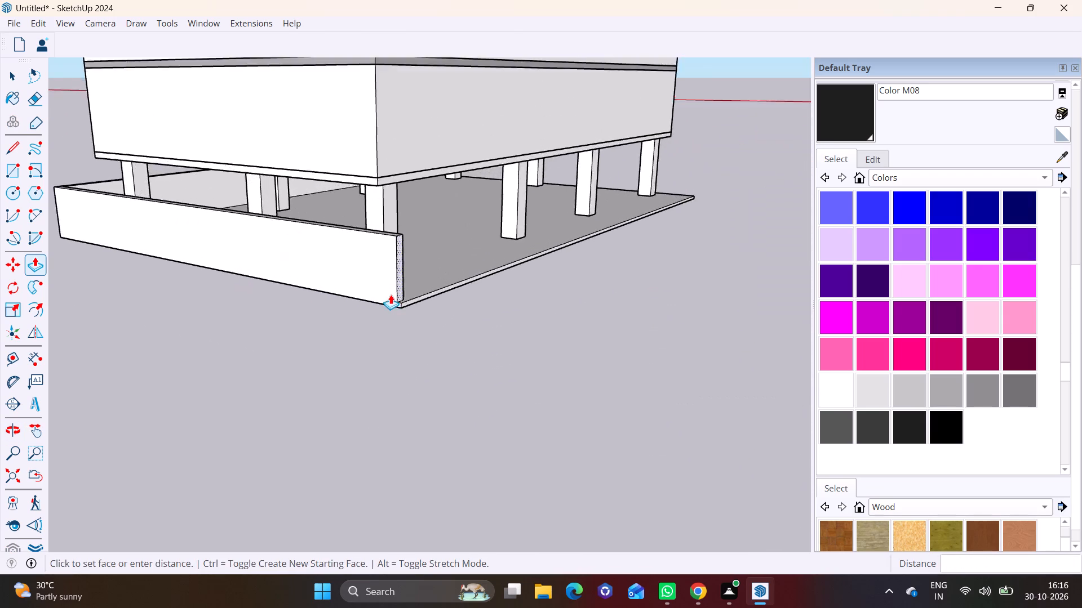
pyautogui.scroll(6, 391, 294)
pyautogui.click(423, 329)
# Draw a vertical line about 6' 1" long on the second wall's inner face near the plain white wall side.
pyautogui.moveTo(491, 304); pyautogui.dragTo(27, 345, button='middle')
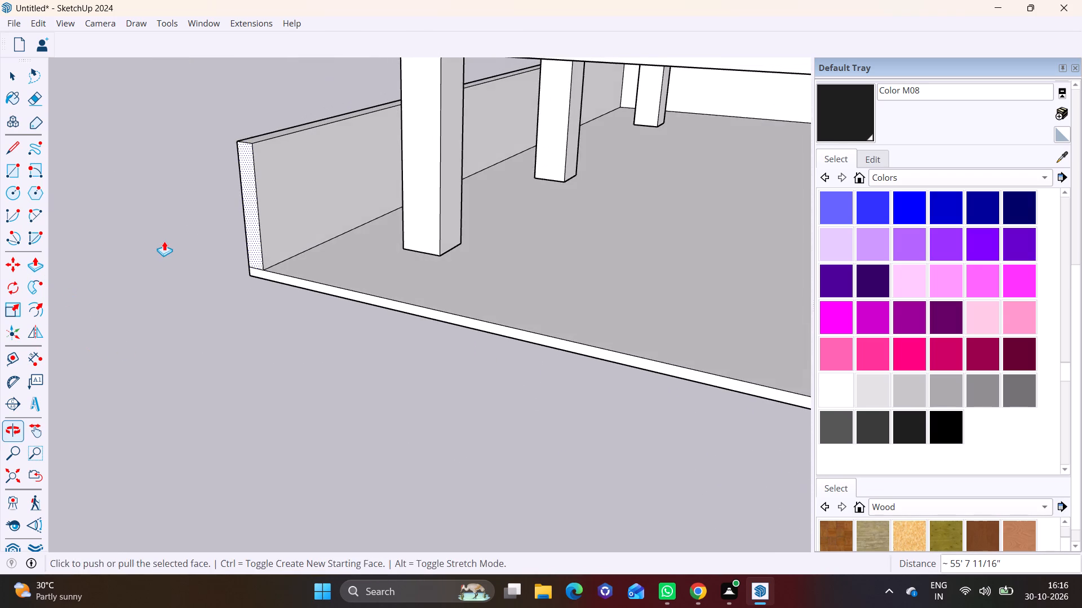
pyautogui.scroll(3, 164, 239)
pyautogui.click(17, 154)
pyautogui.scroll(3, 331, 217)
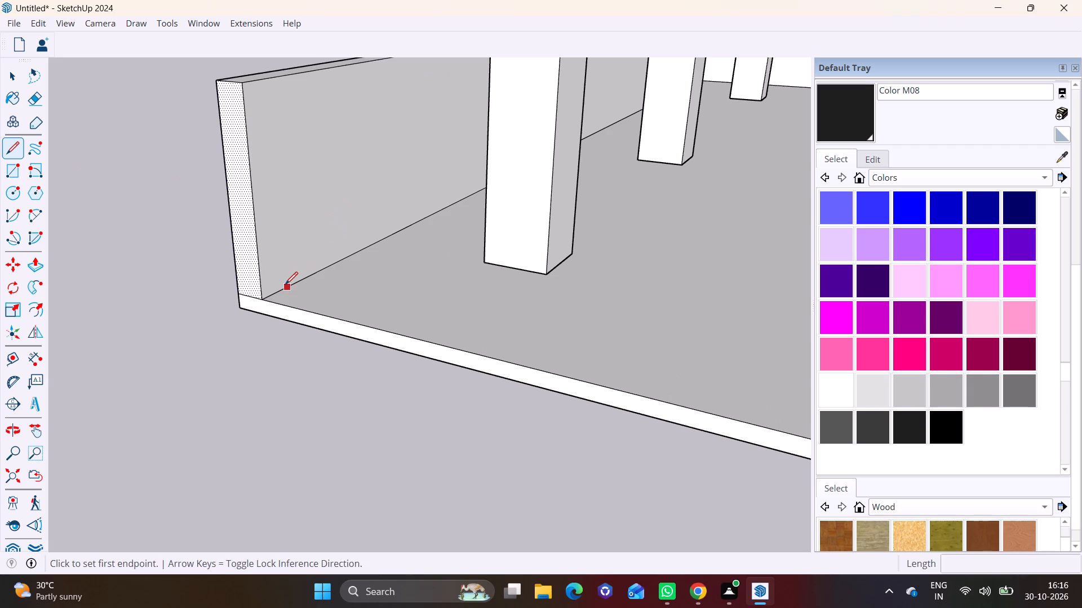
pyautogui.click(285, 284)
pyautogui.click(267, 77)
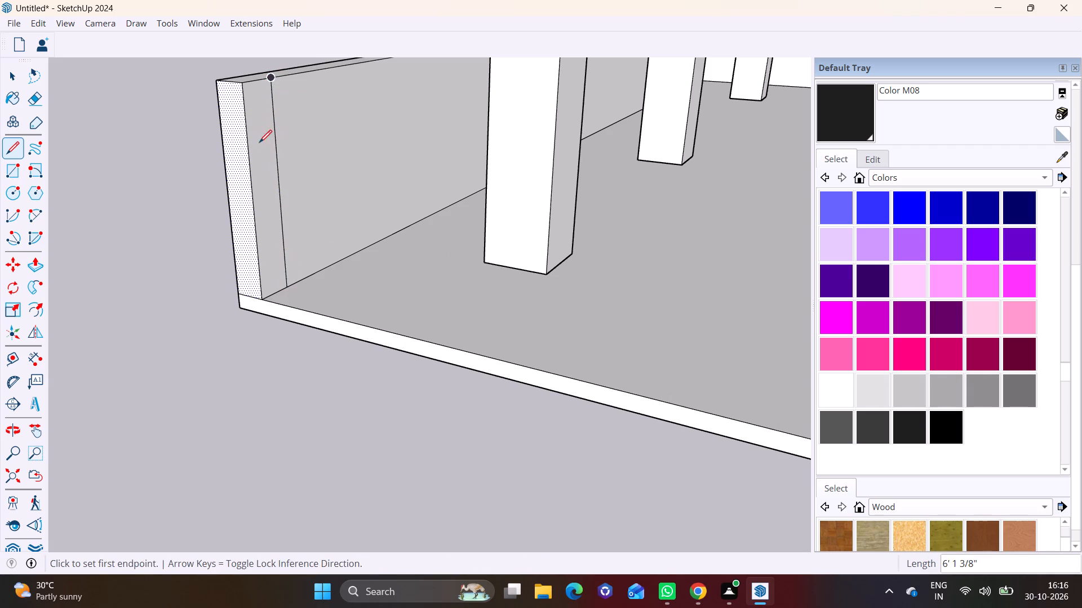
pyautogui.press('space')
# Pull the narrow strip along the plain white wall side to the slab's red-panel edge, forming the third boundary wall.
pyautogui.click(259, 142)
pyautogui.click(36, 255)
pyautogui.click(261, 211)
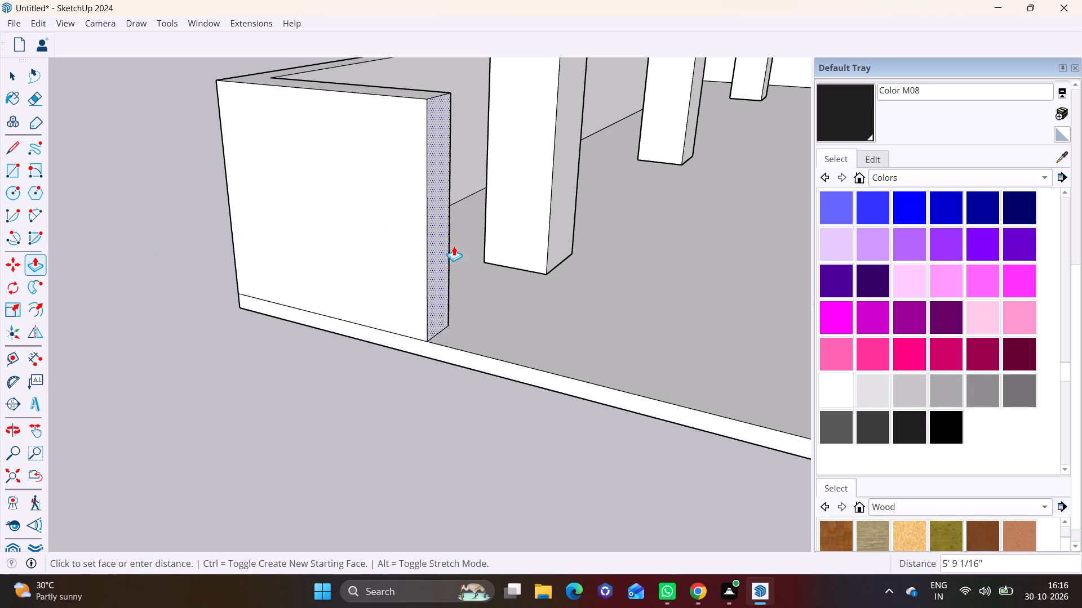
pyautogui.scroll(-15, 497, 256)
pyautogui.keyDown('shift'); pyautogui.moveTo(649, 310); pyautogui.dragTo(60, 163, button='middle'); pyautogui.keyUp('shift')
pyautogui.keyDown('shift'); pyautogui.moveTo(646, 295); pyautogui.dragTo(31, 255, button='middle'); pyautogui.keyUp('shift')
pyautogui.click(231, 322)
pyautogui.press('space')
pyautogui.click(327, 361)
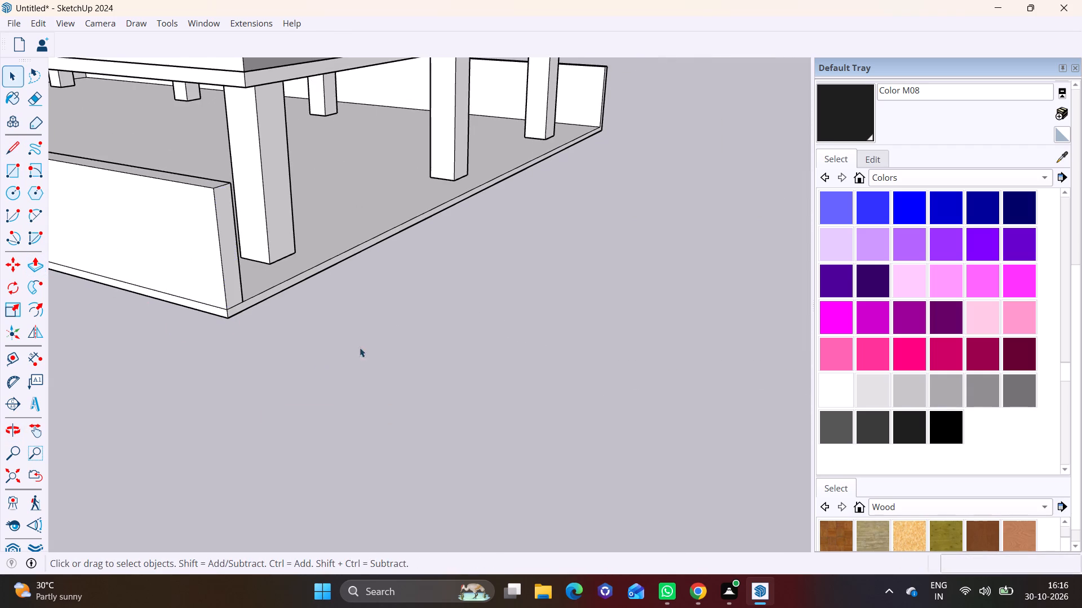
# Pull the inner face of the glazed-facade boundary wall inward about 11" to thicken the wall.
pyautogui.moveTo(377, 342); pyautogui.dragTo(118, 286, button='middle')
pyautogui.scroll(-2, 391, 262)
pyautogui.keyDown('shift'); pyautogui.moveTo(487, 254); pyautogui.dragTo(307, 391, button='middle'); pyautogui.keyUp('shift')
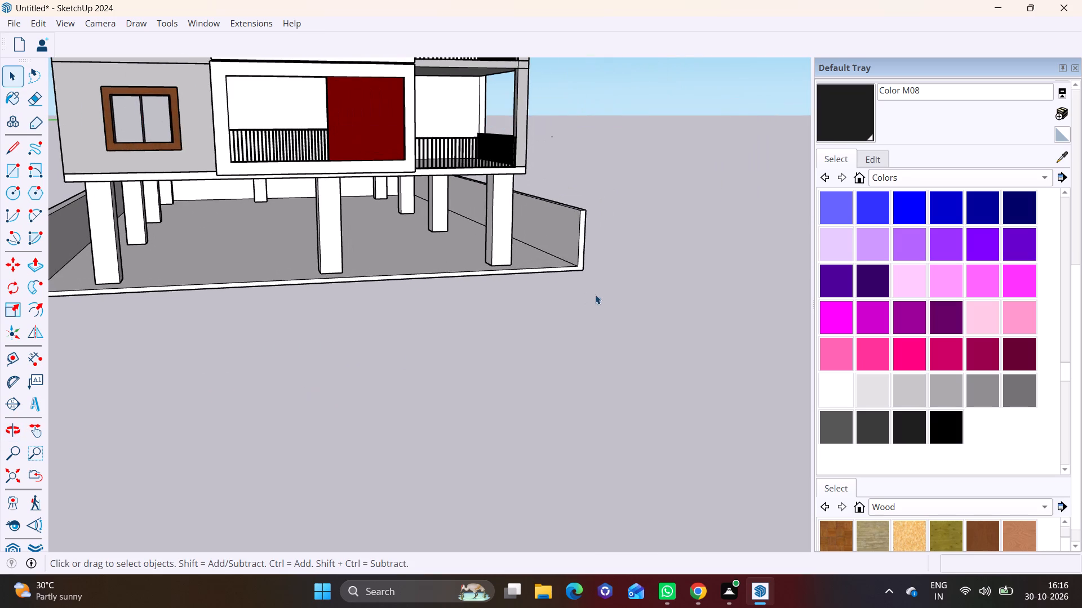
pyautogui.scroll(6, 567, 249)
pyautogui.press('space')
pyautogui.click(561, 229)
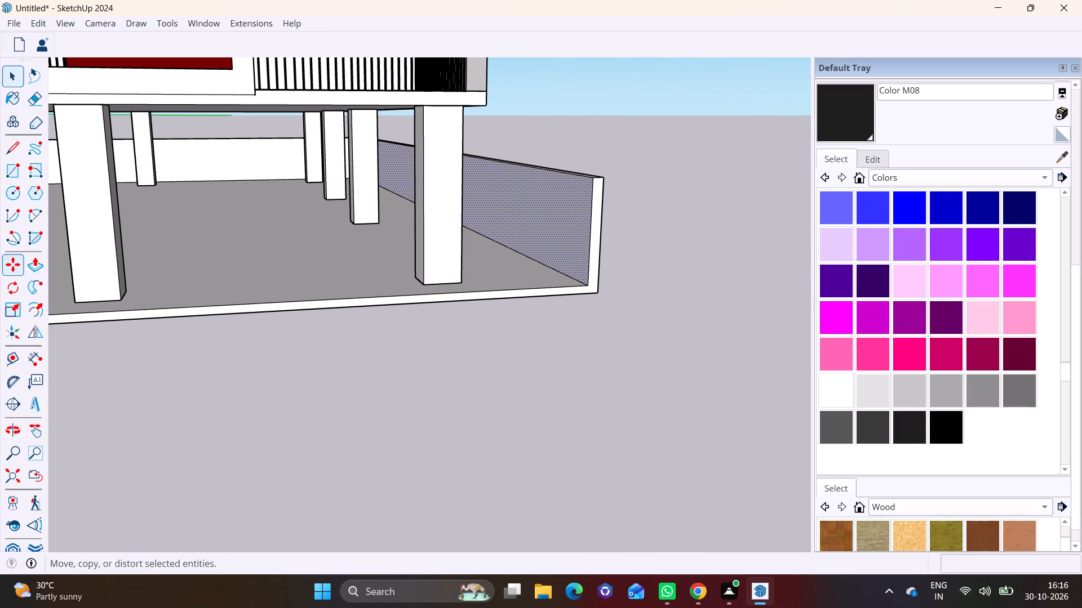
pyautogui.click(37, 262)
pyautogui.click(504, 205)
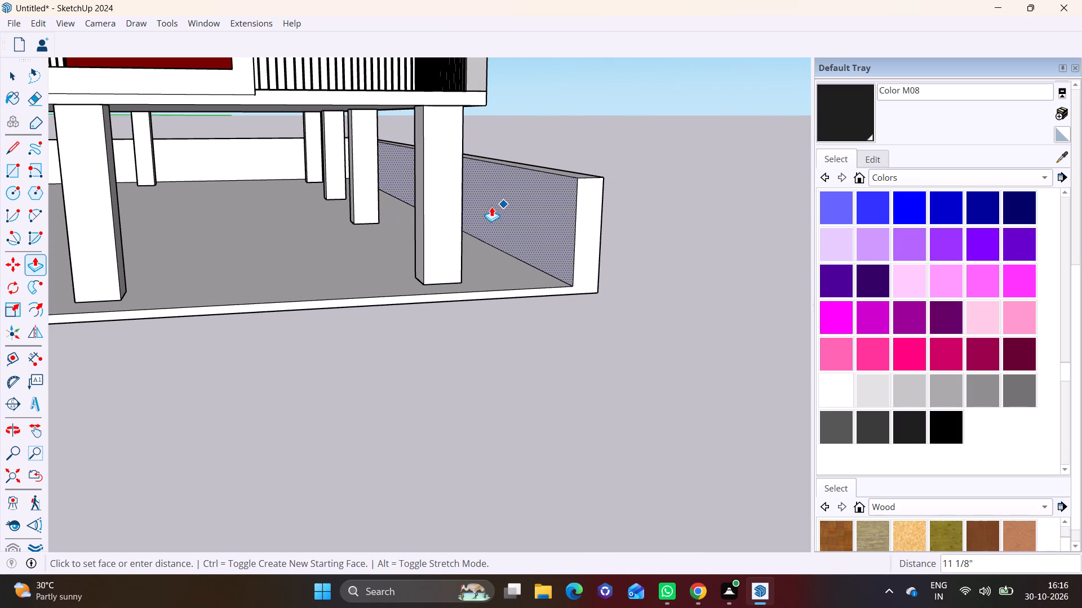
pyautogui.click(491, 207)
pyautogui.press('space')
# Pull the base slab's underside face downward to thicken the slab.
pyautogui.moveTo(370, 291); pyautogui.dragTo(370, 169, button='middle')
pyautogui.click(345, 210)
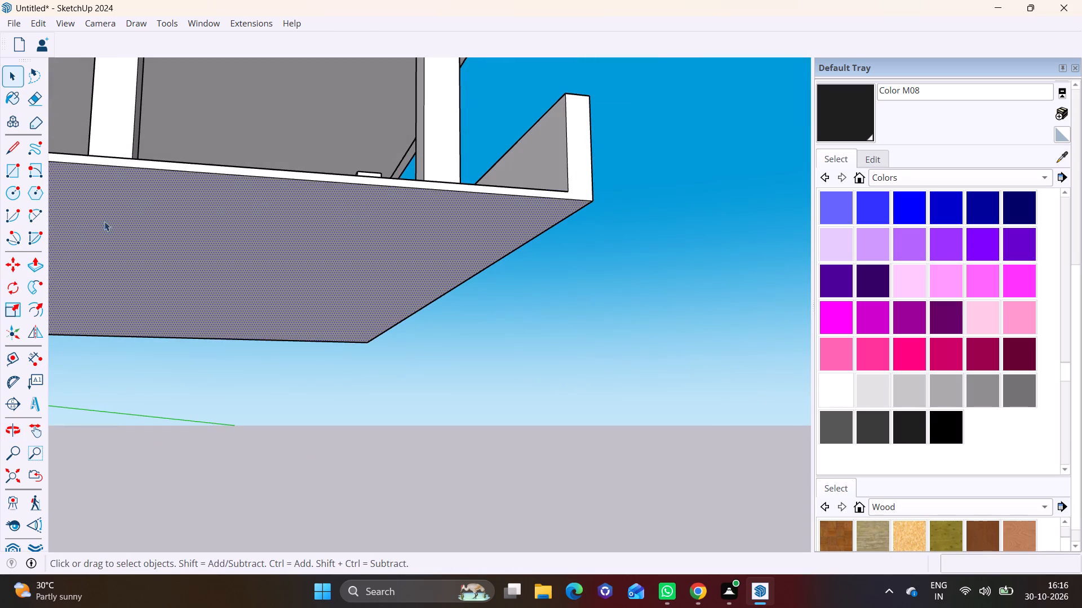
pyautogui.click(28, 260)
pyautogui.click(238, 234)
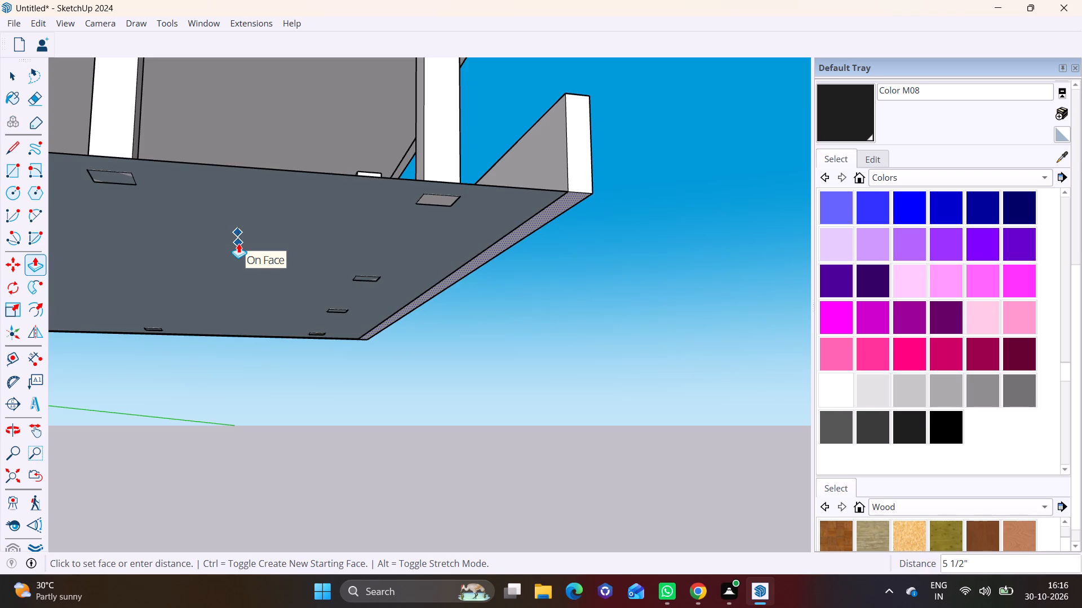
pyautogui.hotkey('ctrl', 'z')
pyautogui.click(268, 227)
pyautogui.click(269, 242)
pyautogui.press('space')
pyautogui.click(530, 354)
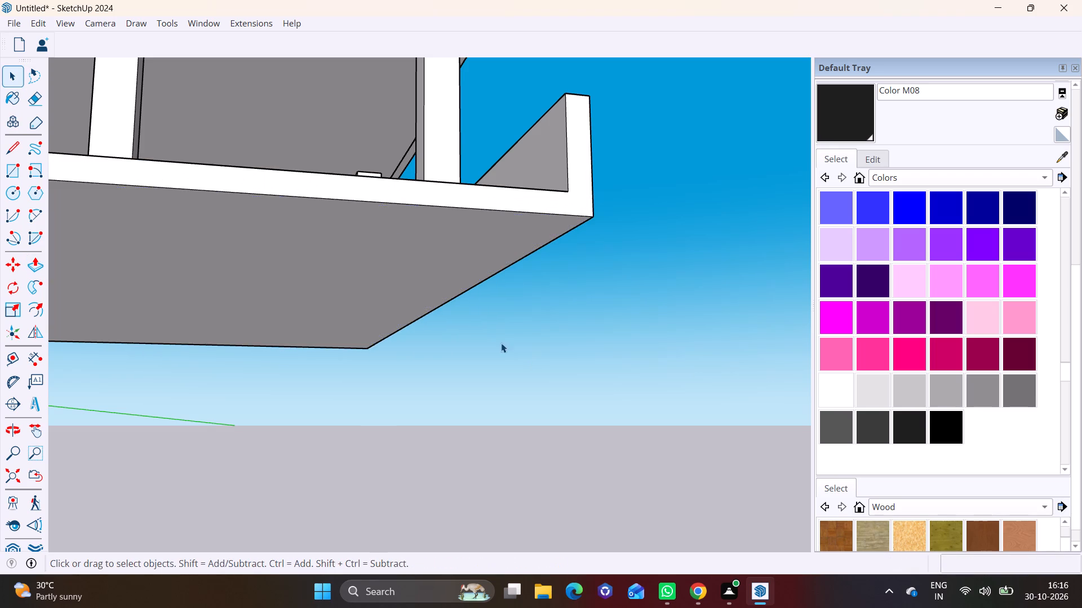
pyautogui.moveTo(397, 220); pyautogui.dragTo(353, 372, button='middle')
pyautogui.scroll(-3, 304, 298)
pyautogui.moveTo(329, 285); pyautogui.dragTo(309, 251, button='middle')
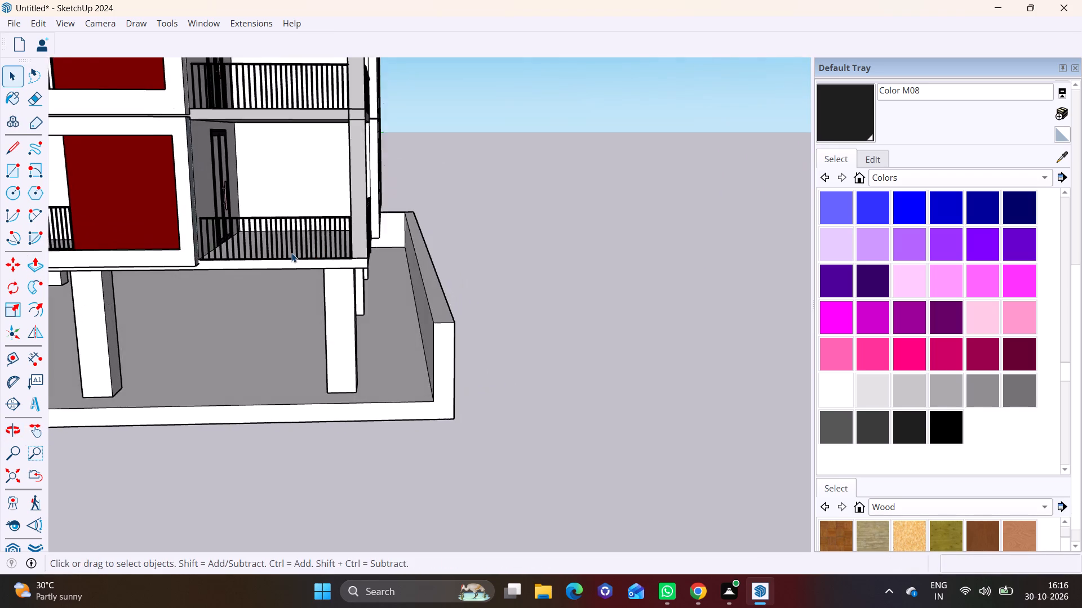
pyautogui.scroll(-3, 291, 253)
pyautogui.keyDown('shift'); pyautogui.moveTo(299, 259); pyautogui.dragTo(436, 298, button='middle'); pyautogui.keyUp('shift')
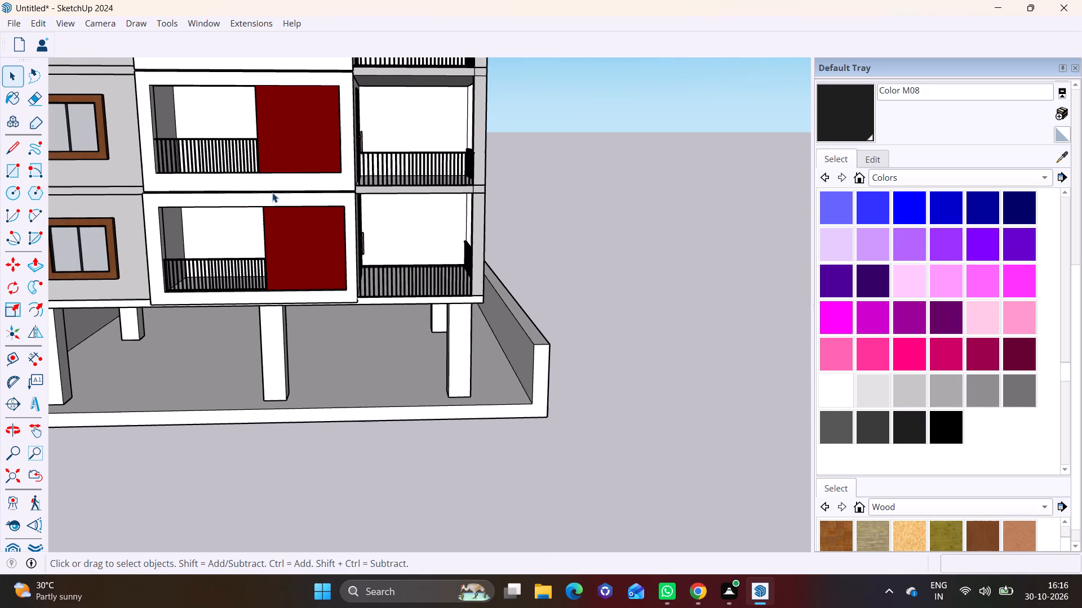
# Search the 3D Warehouse models for "gate".
pyautogui.click(199, 20)
pyautogui.click(215, 127)
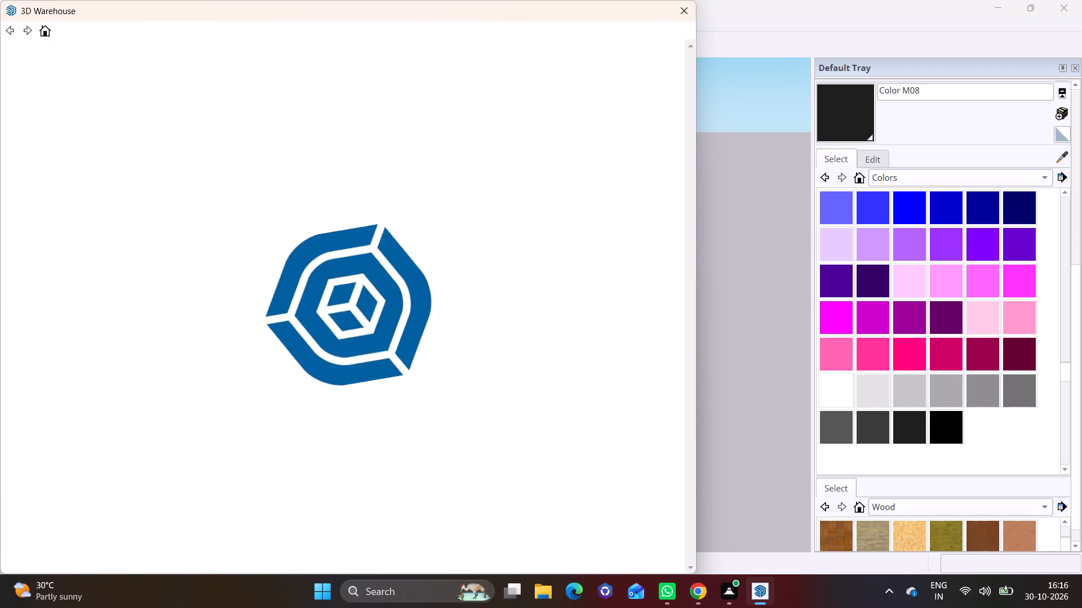
pyautogui.click(510, 59)
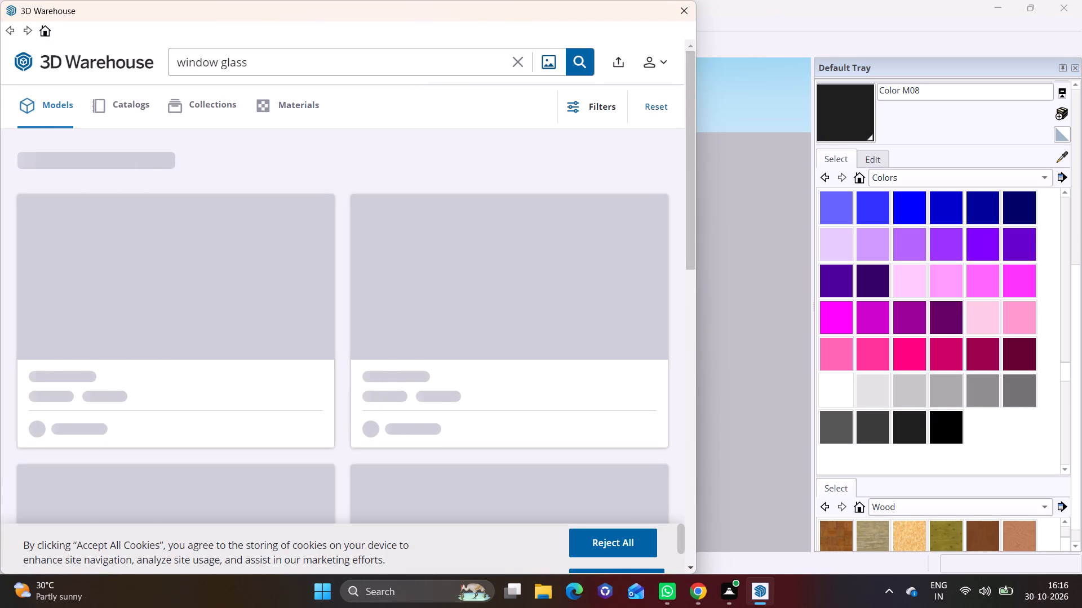
pyautogui.write('gate')
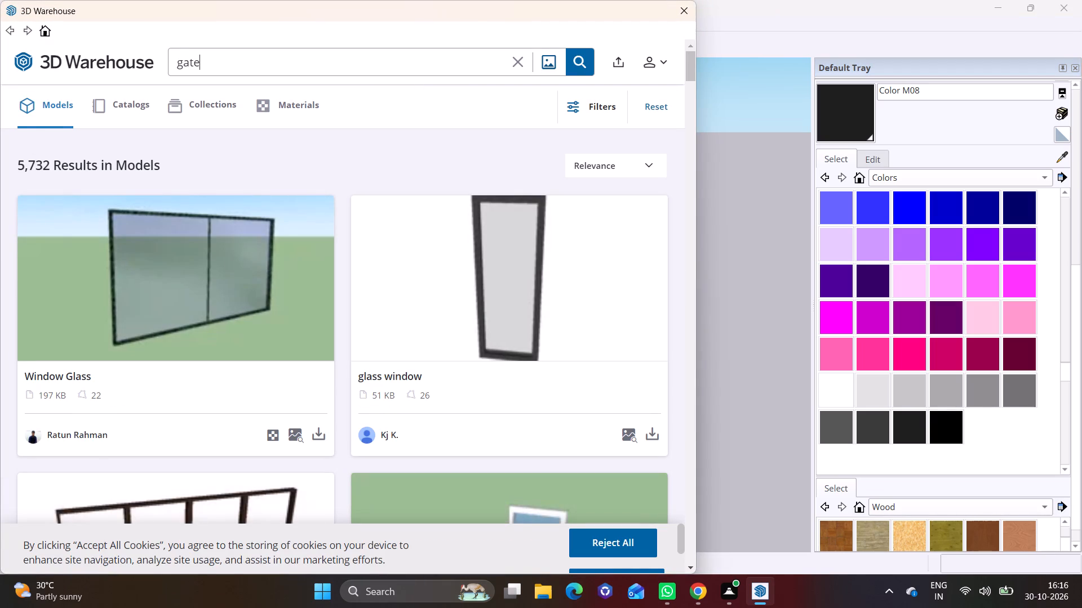
pyautogui.press('Return')
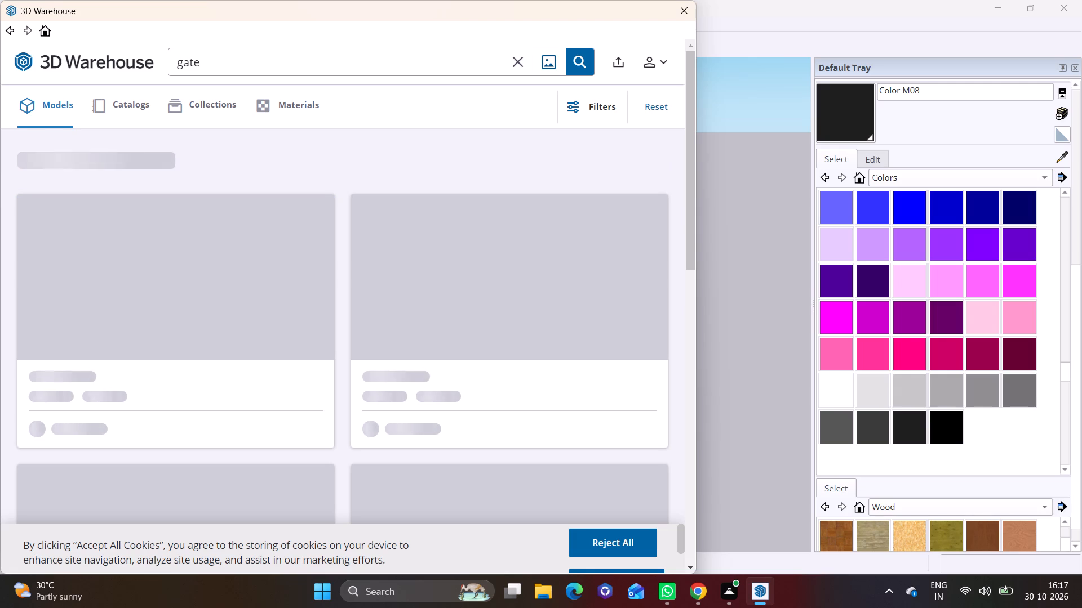
# Load the 65 KB dark slatted double-leaf "Gate 1" model and place it on the base slab's open front edge.
pyautogui.click(686, 566)
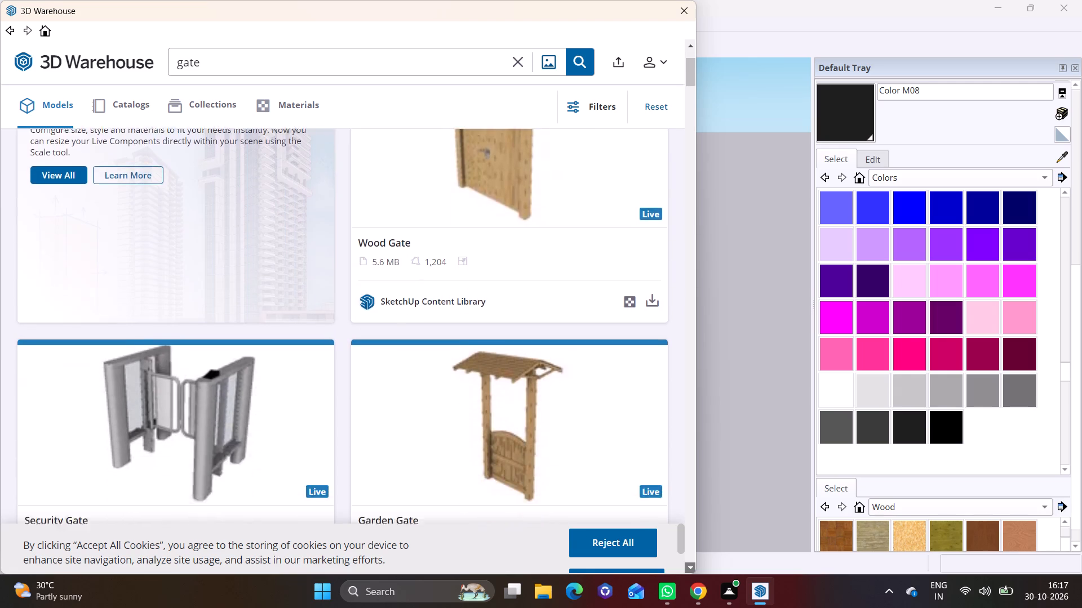
pyautogui.click(686, 566)
pyautogui.click(686, 566)
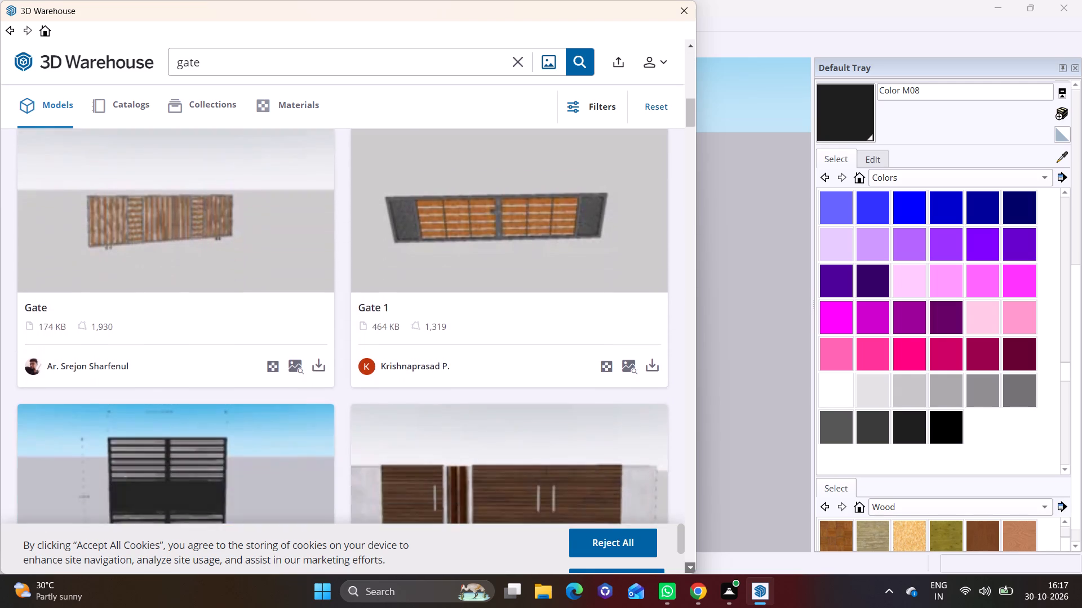
pyautogui.click(686, 566)
pyautogui.click(686, 566)
pyautogui.click(686, 566)
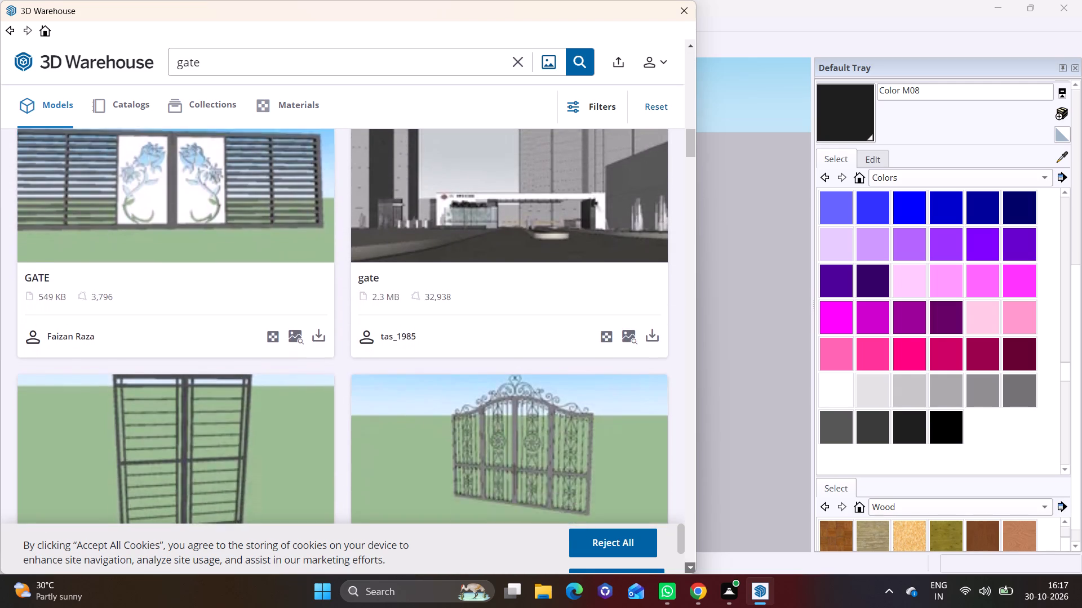
pyautogui.click(686, 566)
pyautogui.click(686, 566)
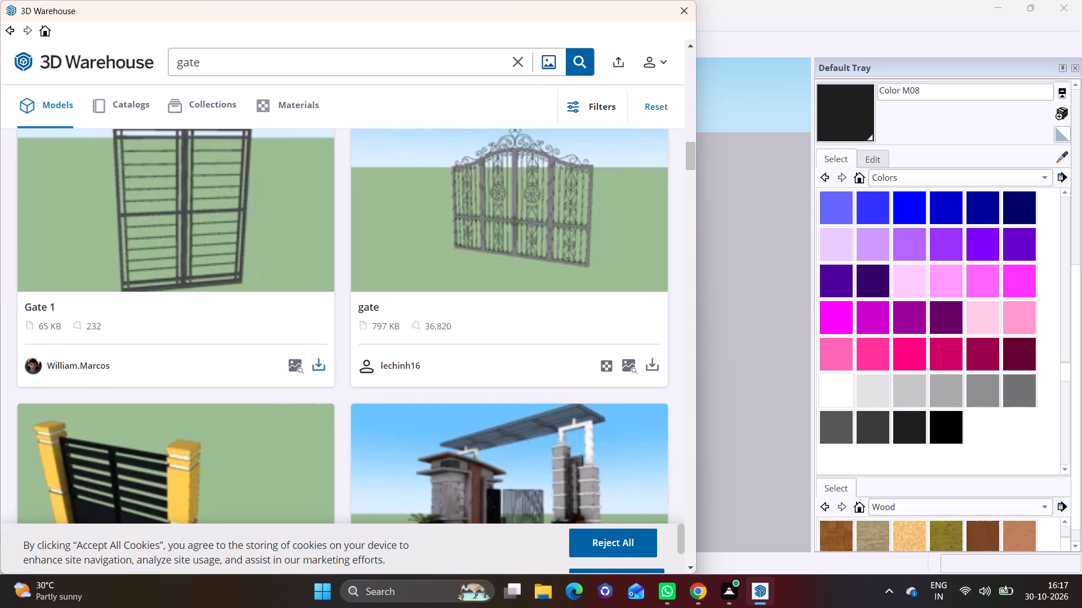
pyautogui.click(326, 363)
pyautogui.click(287, 312)
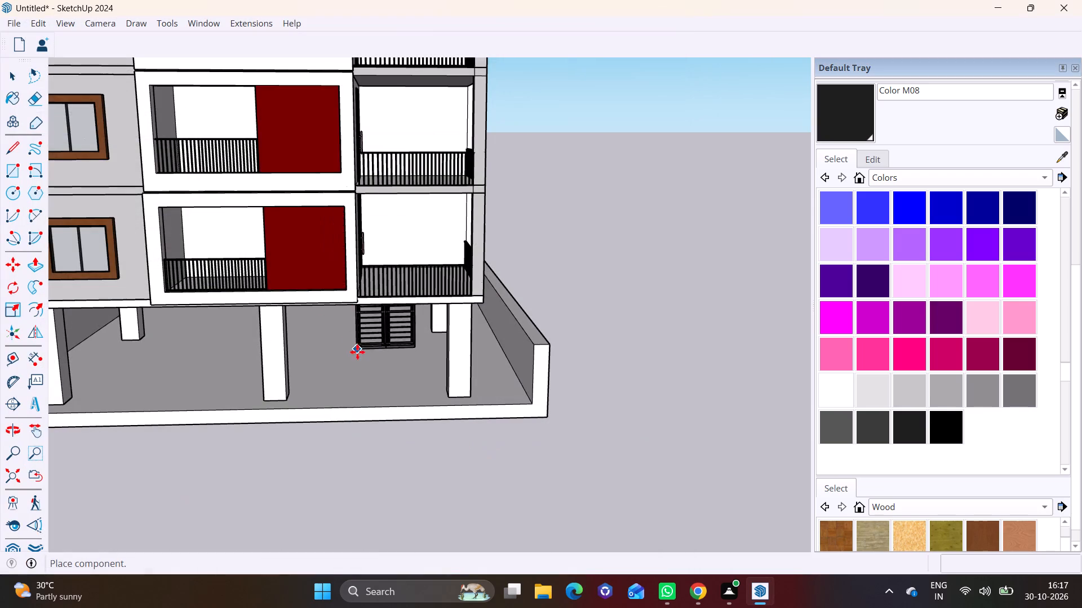
pyautogui.click(189, 415)
# Scale the gate's height by about 0.57 and its width by about 2.30.
pyautogui.moveTo(207, 367); pyautogui.dragTo(178, 319, button='middle')
pyautogui.scroll(2, 172, 316)
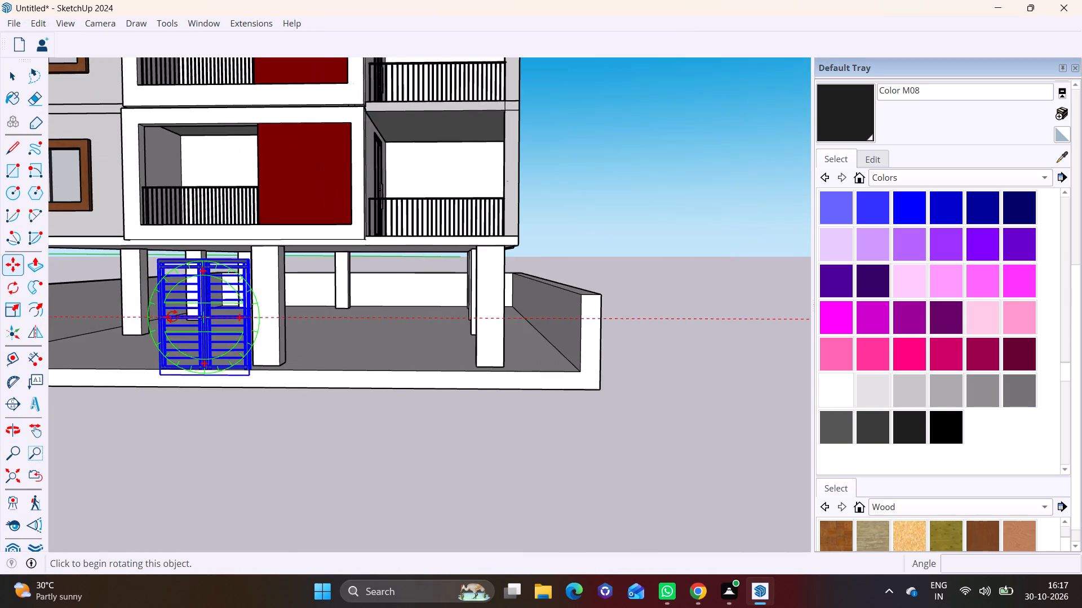
pyautogui.moveTo(236, 339); pyautogui.dragTo(83, 391, button='middle')
pyautogui.scroll(4, 86, 359)
pyautogui.scroll(-2, 273, 357)
pyautogui.moveTo(273, 357); pyautogui.dragTo(486, 365, button='middle')
pyautogui.moveTo(388, 364); pyautogui.dragTo(352, 356, button='middle')
pyautogui.scroll(2, 352, 356)
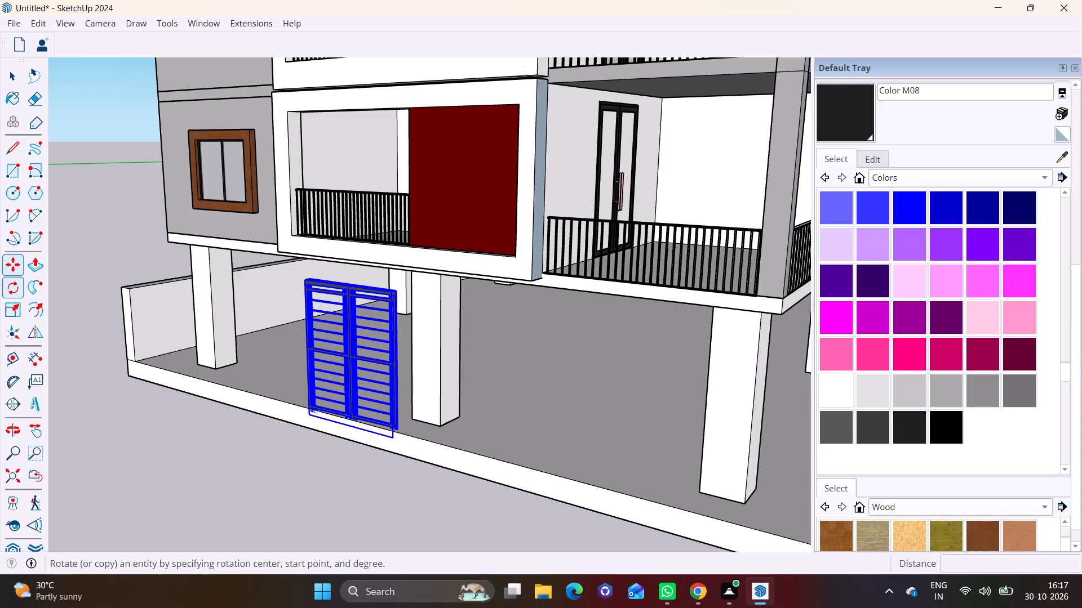
pyautogui.click(15, 307)
pyautogui.scroll(2, 301, 292)
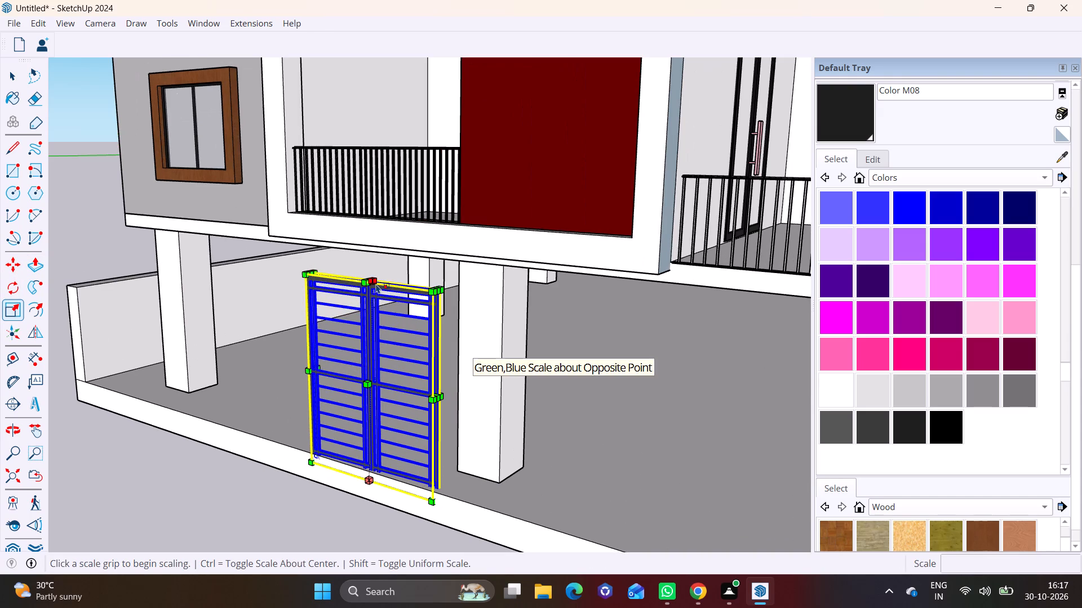
pyautogui.click(373, 282)
pyautogui.click(351, 369)
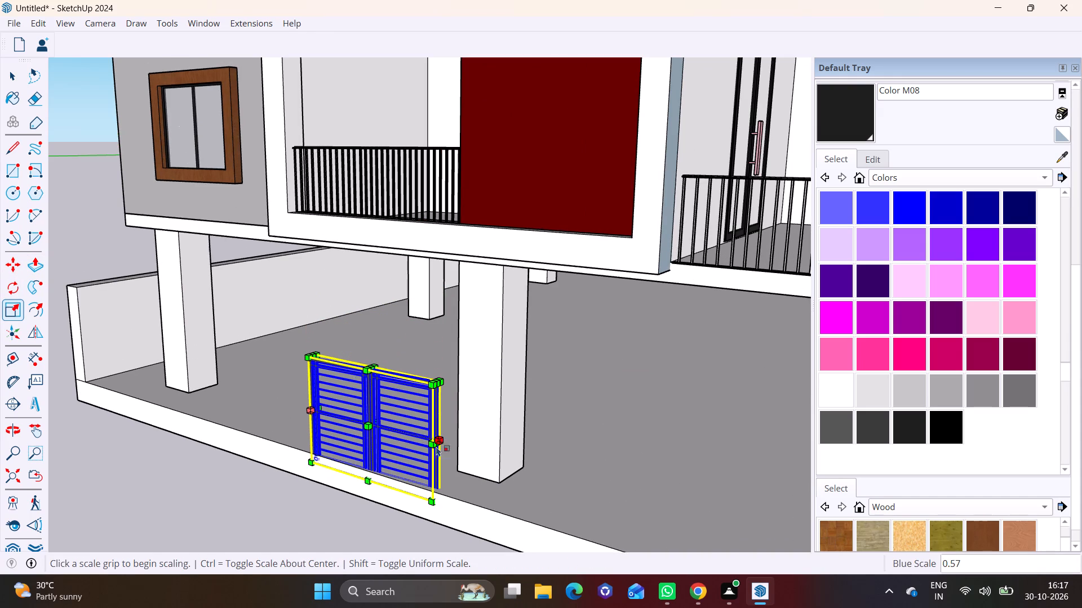
pyautogui.click(438, 441)
pyautogui.click(655, 484)
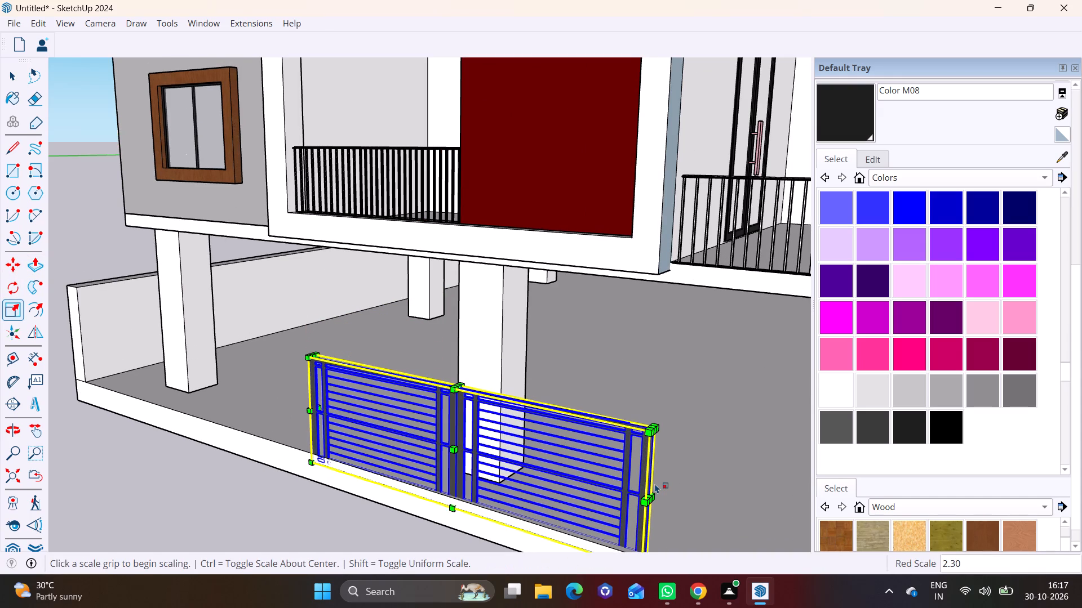
# Move the gate about 9' 8" along the slab's front edge toward the brown-framed window side.
pyautogui.scroll(-3, 655, 484)
pyautogui.moveTo(622, 467); pyautogui.dragTo(591, 396, button='middle')
pyautogui.moveTo(585, 400); pyautogui.dragTo(783, 396, button='middle')
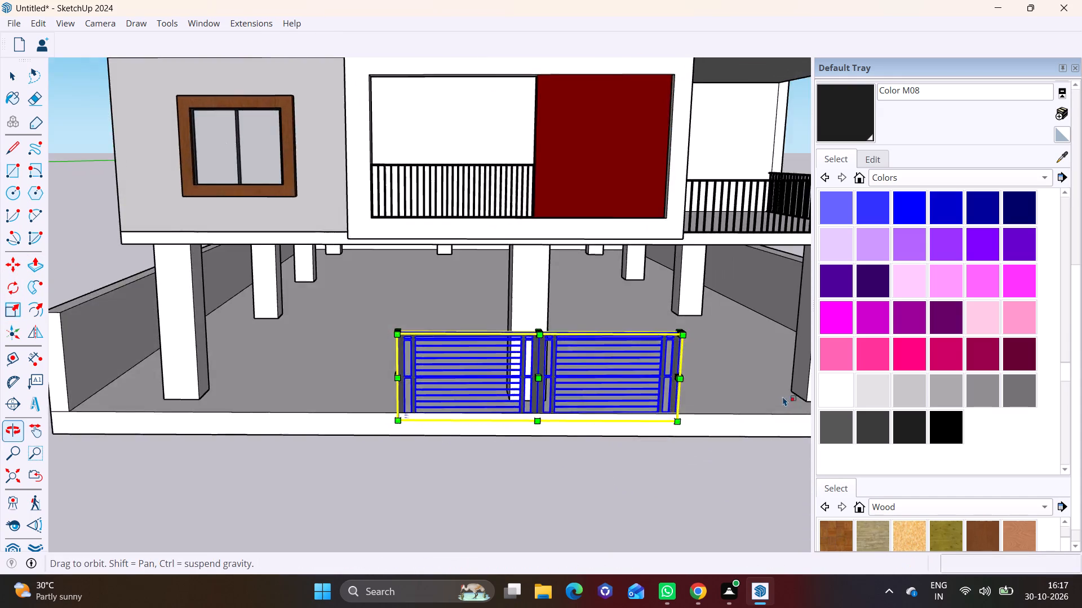
pyautogui.moveTo(783, 396); pyautogui.dragTo(781, 396, button='middle')
pyautogui.scroll(-3, 703, 360)
pyautogui.keyDown('shift'); pyautogui.moveTo(584, 383); pyautogui.dragTo(371, 405, button='middle'); pyautogui.keyUp('shift')
pyautogui.moveTo(441, 419); pyautogui.dragTo(662, 397, button='middle')
pyautogui.scroll(1, 541, 401)
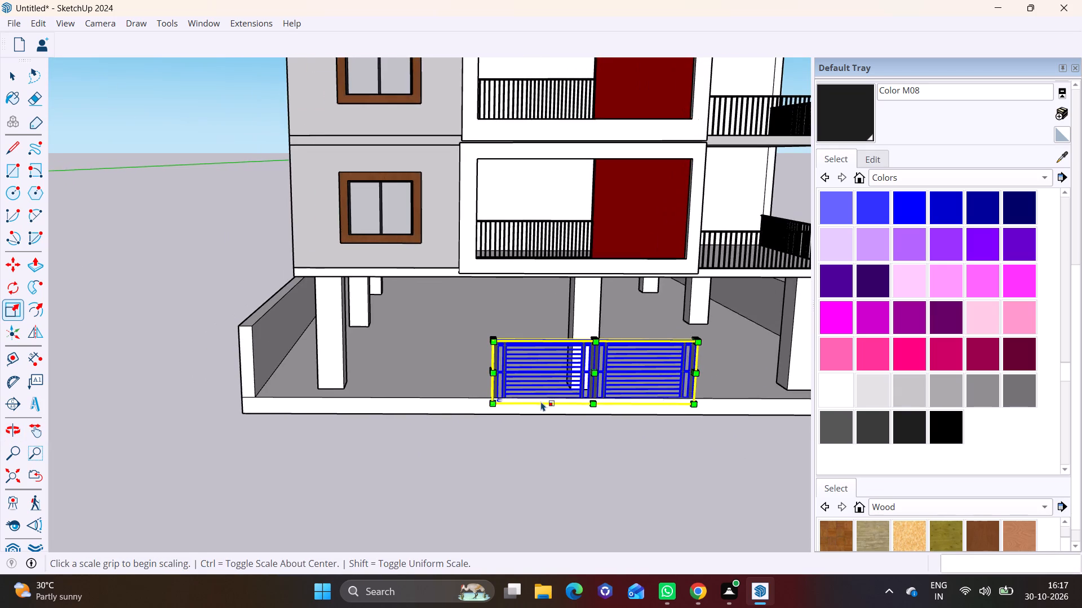
pyautogui.scroll(1, 541, 401)
pyautogui.press('m')
pyautogui.click(488, 399)
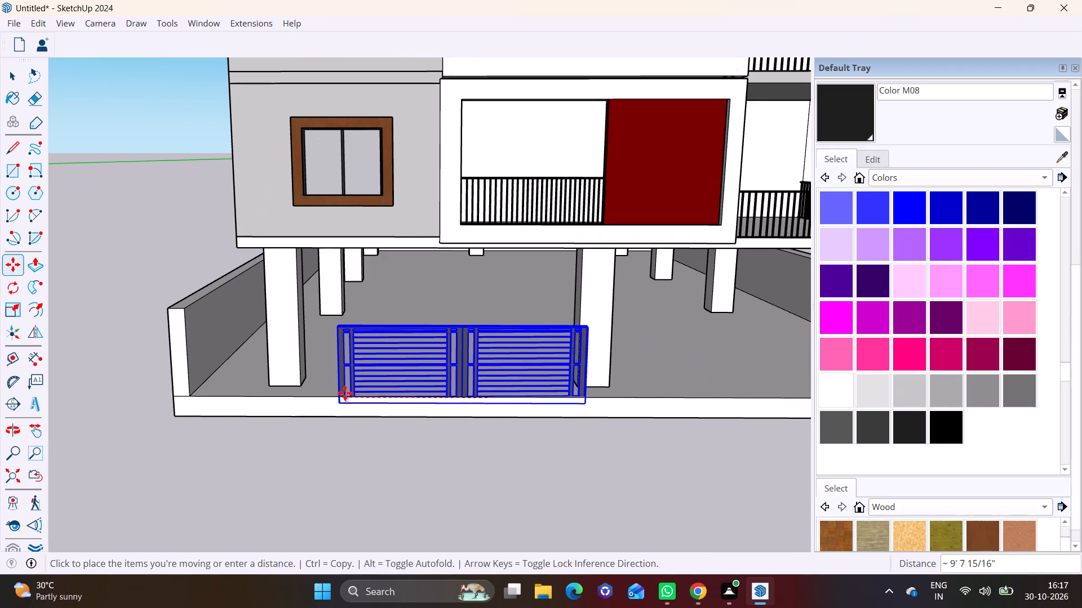
pyautogui.click(343, 392)
# Copy the gate about 20' 9" along the slab's front edge toward the balcony side.
pyautogui.moveTo(520, 384); pyautogui.dragTo(422, 382, button='middle')
pyautogui.click(484, 397)
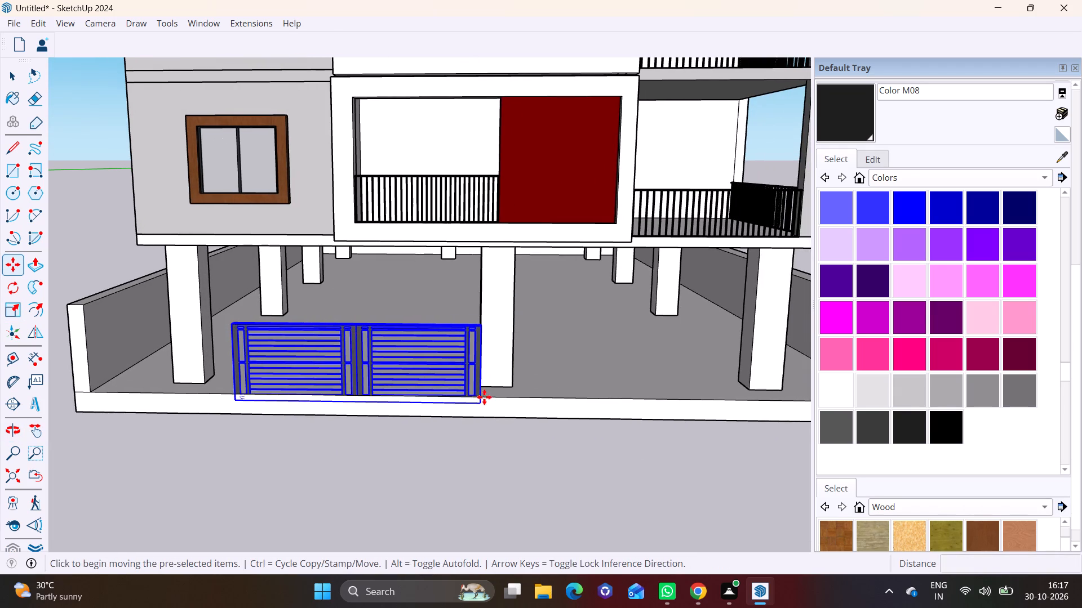
pyautogui.keyDown('shift'); pyautogui.moveTo(613, 388); pyautogui.dragTo(487, 403, button='middle'); pyautogui.keyUp('shift')
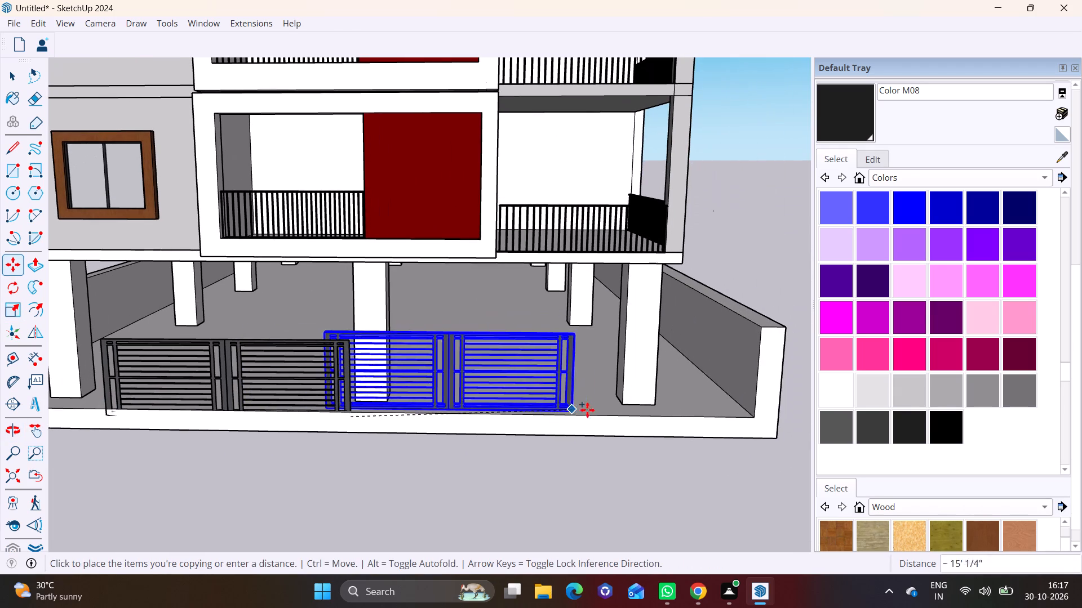
pyautogui.click(662, 415)
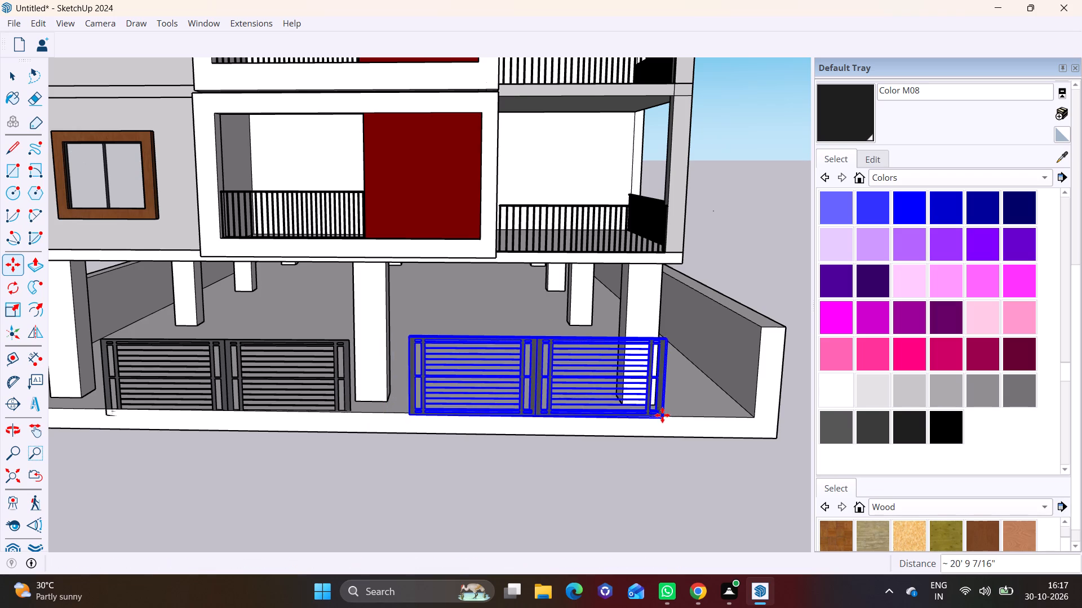
pyautogui.press('space')
# Draw a full-height vertical line on the balcony-side boundary wall's inner face near its front end.
pyautogui.click(5, 149)
pyautogui.moveTo(530, 314); pyautogui.dragTo(647, 355, button='middle')
pyautogui.keyDown('shift'); pyautogui.moveTo(671, 361); pyautogui.dragTo(348, 348, button='middle'); pyautogui.keyUp('shift')
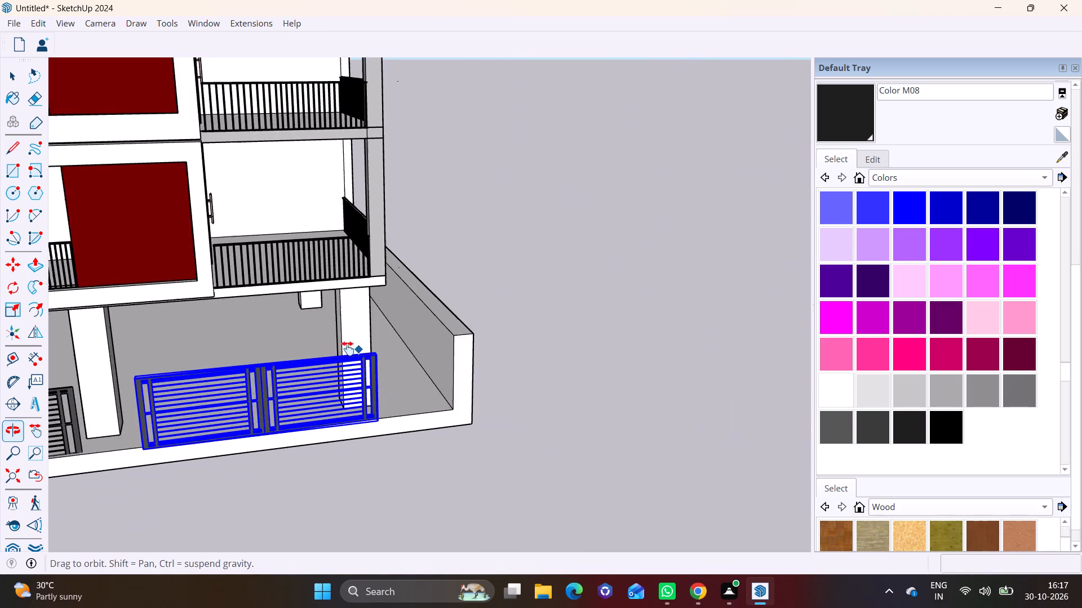
pyautogui.keyDown('shift'); pyautogui.moveTo(348, 348); pyautogui.dragTo(346, 347, button='middle'); pyautogui.keyUp('shift')
pyautogui.moveTo(382, 342); pyautogui.dragTo(482, 332, button='middle')
pyautogui.scroll(7, 529, 363)
pyautogui.click(521, 399)
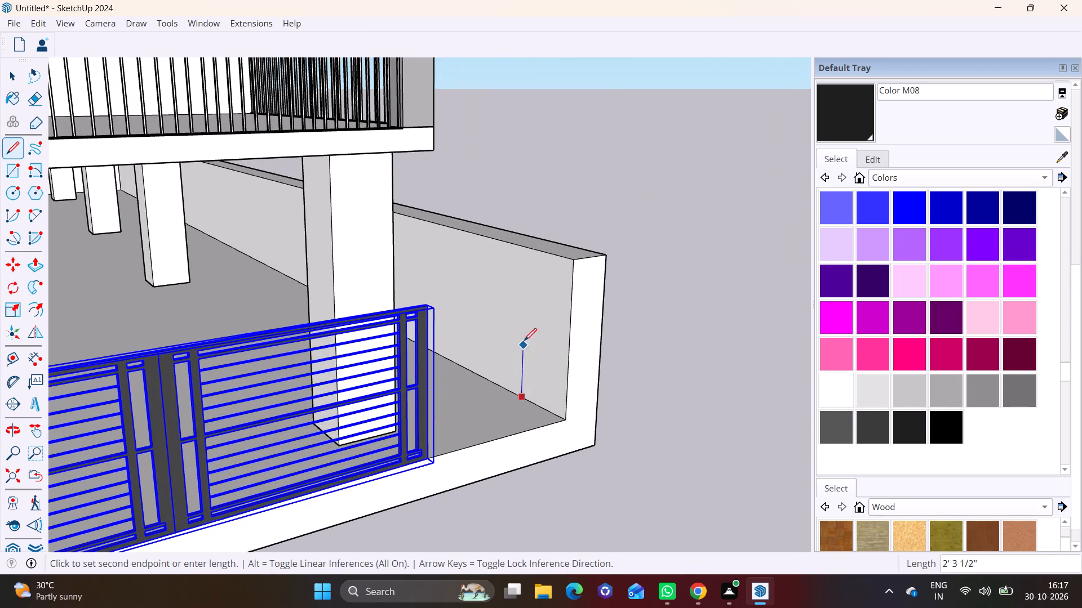
pyautogui.click(534, 251)
pyautogui.press('space')
# Pull the narrow strip at the balcony-side wall's front end about 5' 10" to the copied gate, forming a front wall segment.
pyautogui.click(534, 287)
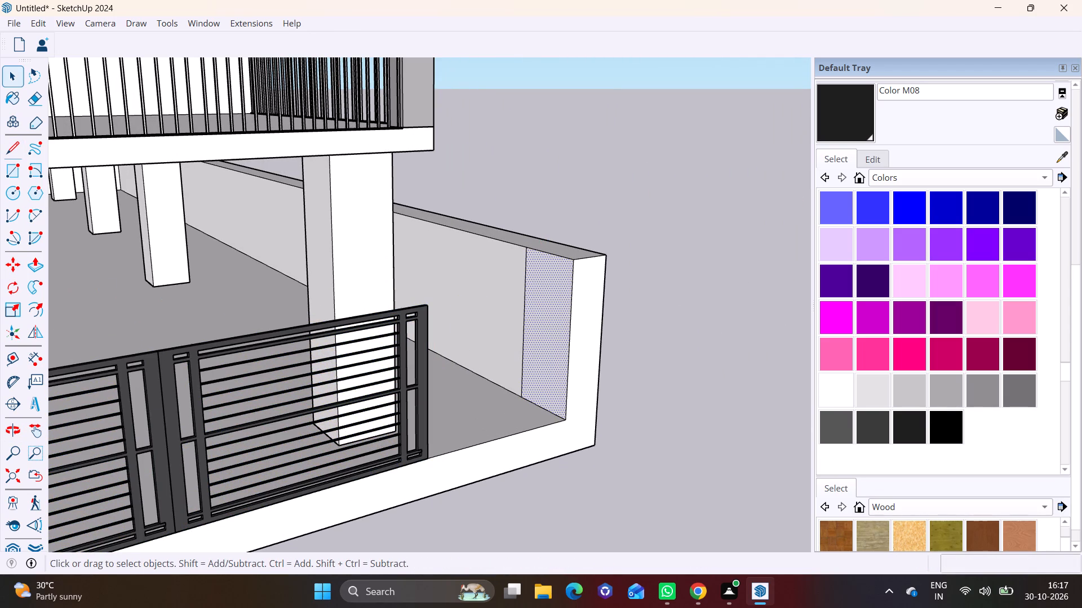
pyautogui.click(31, 266)
pyautogui.click(545, 343)
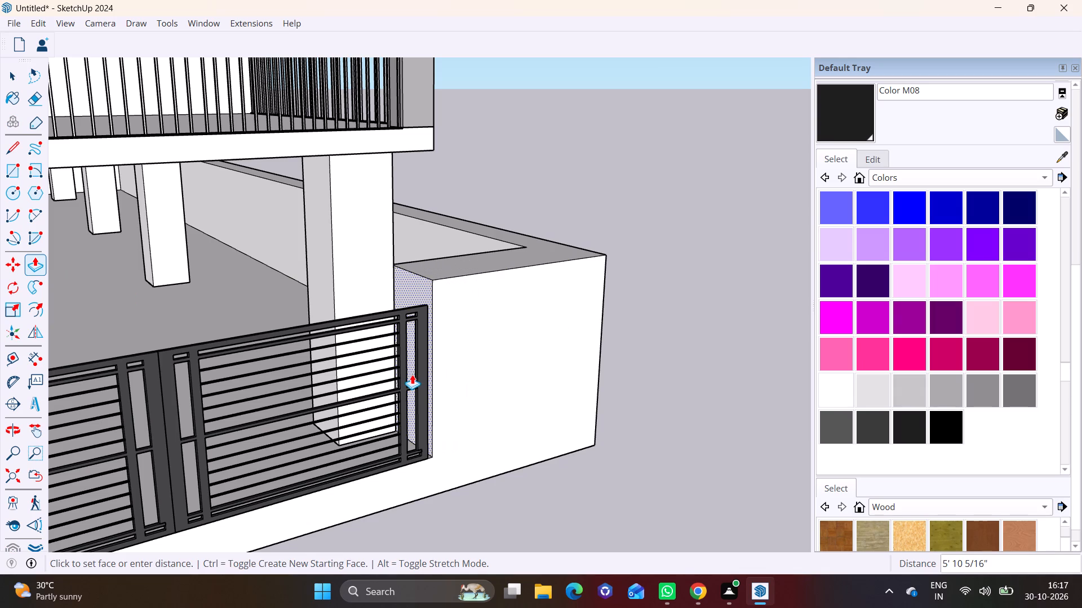
pyautogui.click(412, 374)
pyautogui.press('space')
pyautogui.click(487, 494)
# Draw a full-height vertical line on the window-side boundary wall's inner face near its front end.
pyautogui.scroll(-6, 241, 346)
pyautogui.keyDown('shift'); pyautogui.moveTo(368, 338); pyautogui.dragTo(635, 328, button='middle'); pyautogui.keyUp('shift')
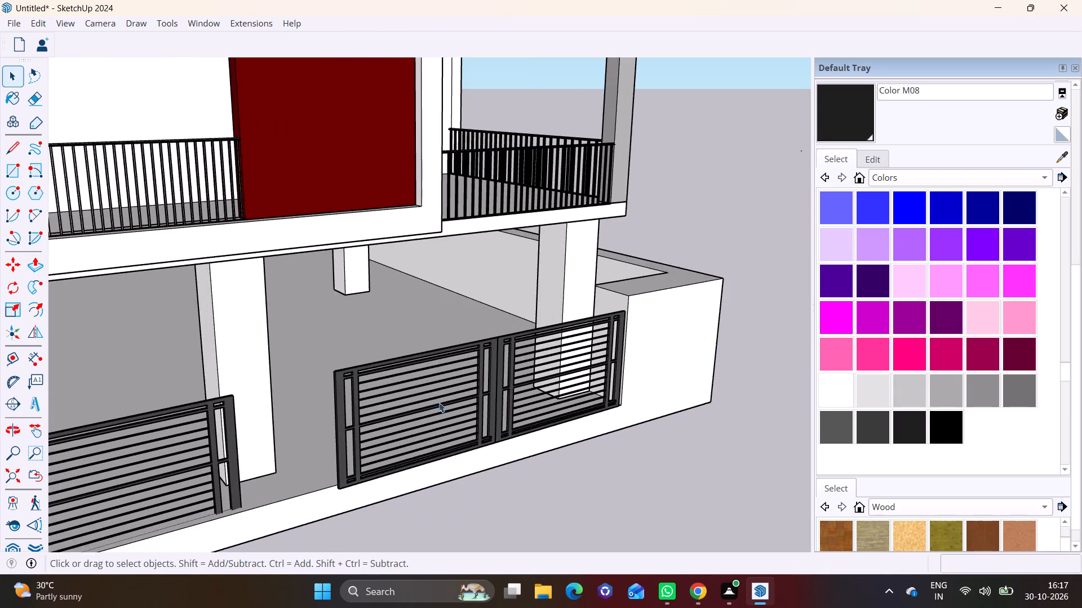
pyautogui.scroll(-3, 379, 399)
pyautogui.moveTo(361, 408); pyautogui.dragTo(384, 369, button='middle')
pyautogui.moveTo(404, 410); pyautogui.dragTo(212, 436, button='middle')
pyautogui.keyDown('shift'); pyautogui.moveTo(166, 381); pyautogui.dragTo(472, 377, button='middle'); pyautogui.keyUp('shift')
pyautogui.moveTo(56, 360); pyautogui.dragTo(57, 358, button='middle')
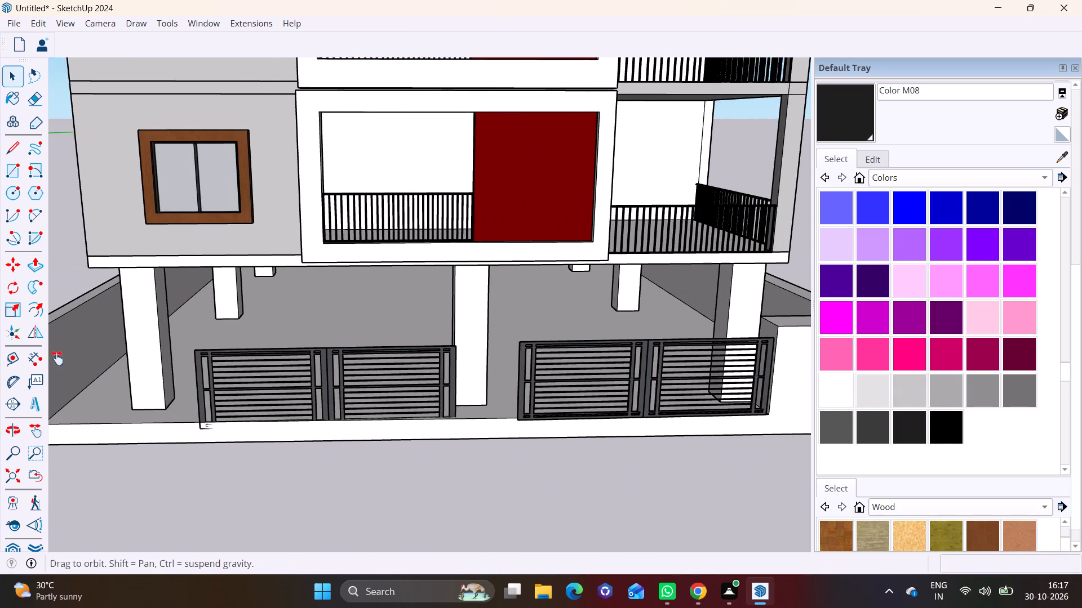
pyautogui.moveTo(57, 358); pyautogui.dragTo(204, 355, button='middle')
pyautogui.scroll(7, 156, 375)
pyautogui.click(17, 154)
pyautogui.moveTo(257, 280); pyautogui.dragTo(189, 285, button='middle')
pyautogui.scroll(3, 255, 339)
pyautogui.moveTo(222, 459); pyautogui.dragTo(221, 453)
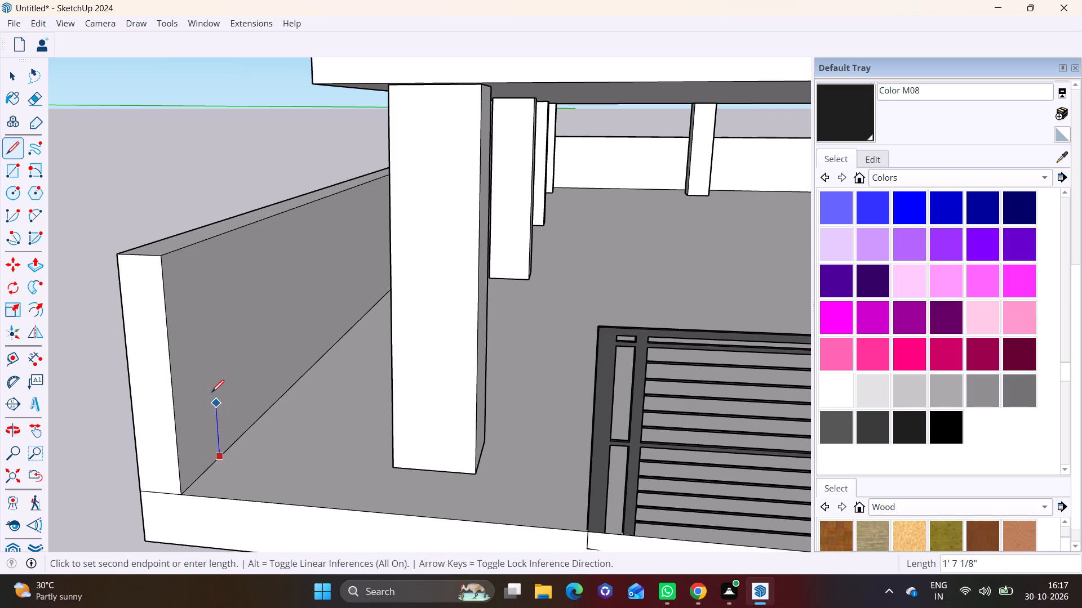
pyautogui.click(200, 242)
pyautogui.press('space')
# Pull the narrow strip at the window-side wall's front end about 10' 1" to the first gate, forming the other front wall segment.
pyautogui.click(196, 299)
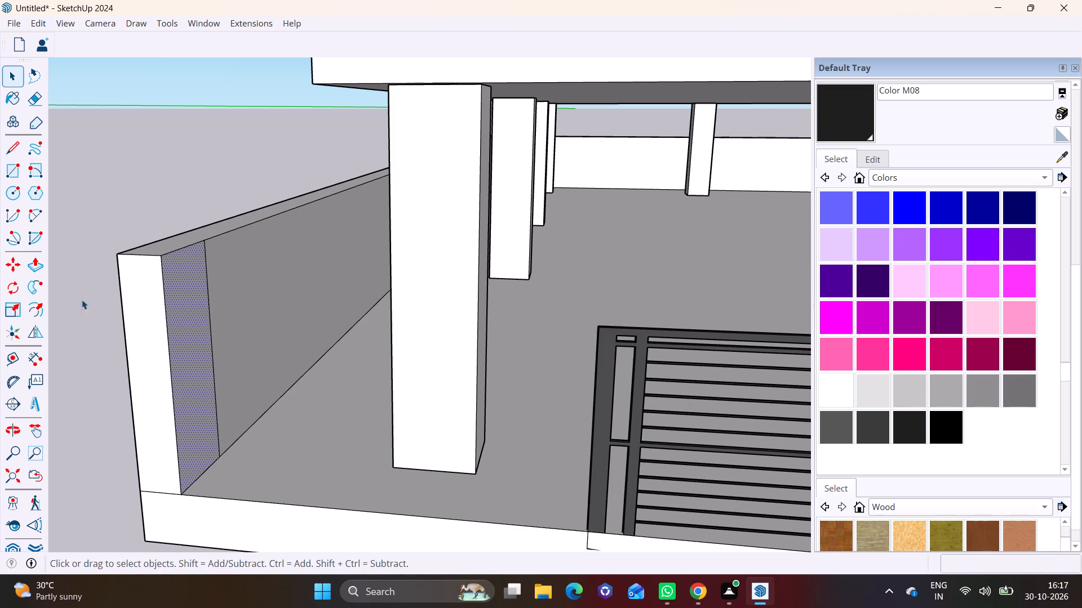
pyautogui.click(3, 306)
pyautogui.click(36, 261)
pyautogui.click(199, 342)
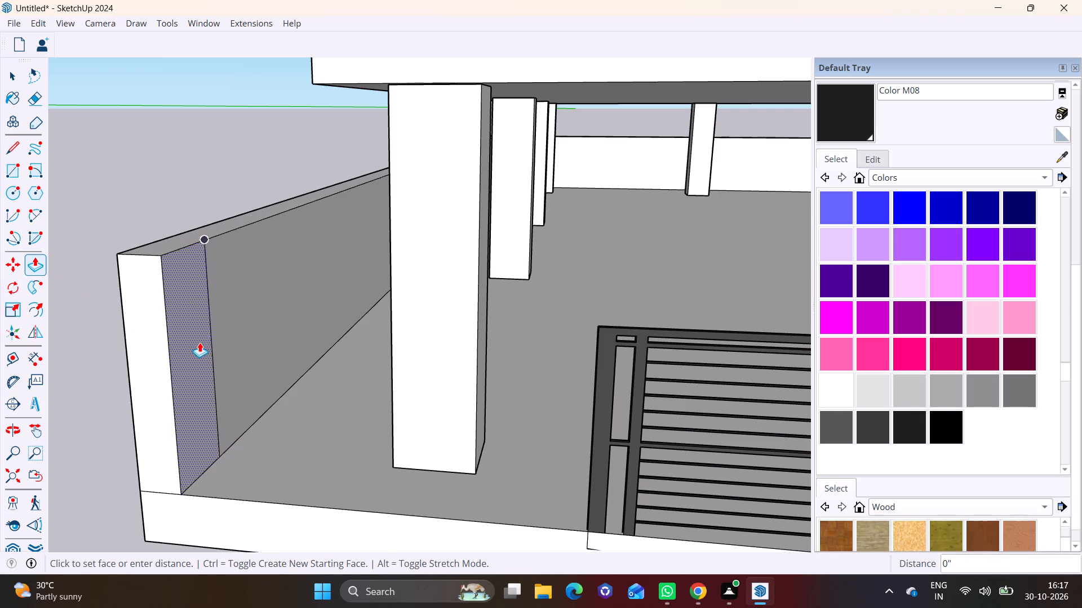
pyautogui.click(592, 409)
# Draw a rectangle about 4' 5" by 10" on the base slab between the two front gates, before the middle column.
pyautogui.scroll(-9, 450, 389)
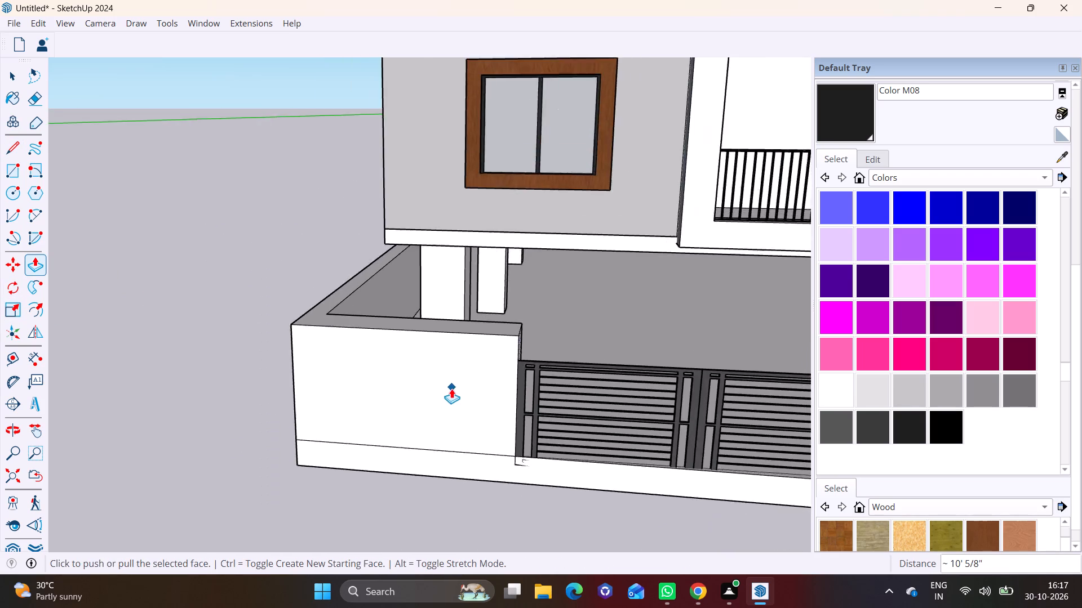
pyautogui.scroll(-4, 451, 388)
pyautogui.keyDown('shift'); pyautogui.moveTo(572, 385); pyautogui.dragTo(285, 371, button='middle'); pyautogui.keyUp('shift')
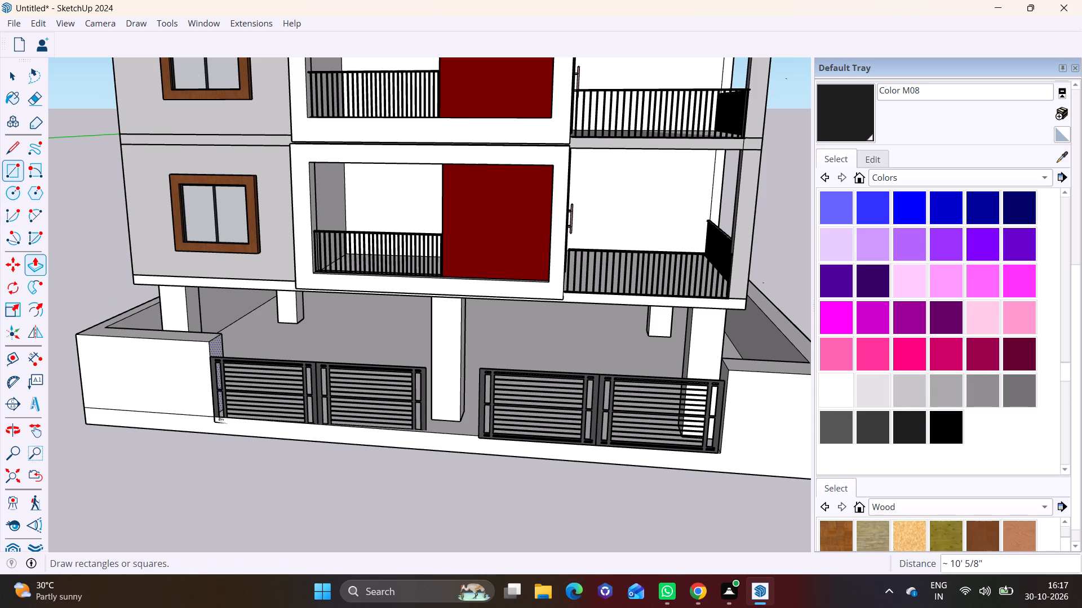
pyautogui.click(14, 174)
pyautogui.keyDown('shift'); pyautogui.moveTo(429, 390); pyautogui.dragTo(454, 335, button='middle'); pyautogui.keyUp('shift')
pyautogui.moveTo(456, 345); pyautogui.dragTo(444, 439, button='middle')
pyautogui.scroll(4, 471, 426)
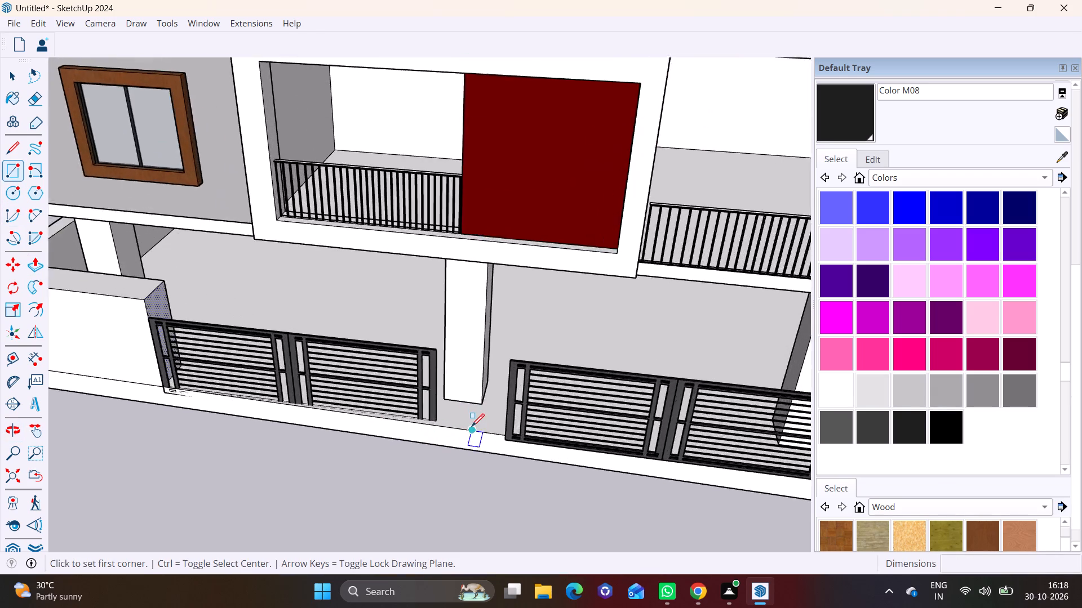
pyautogui.scroll(6, 472, 426)
pyautogui.click(401, 417)
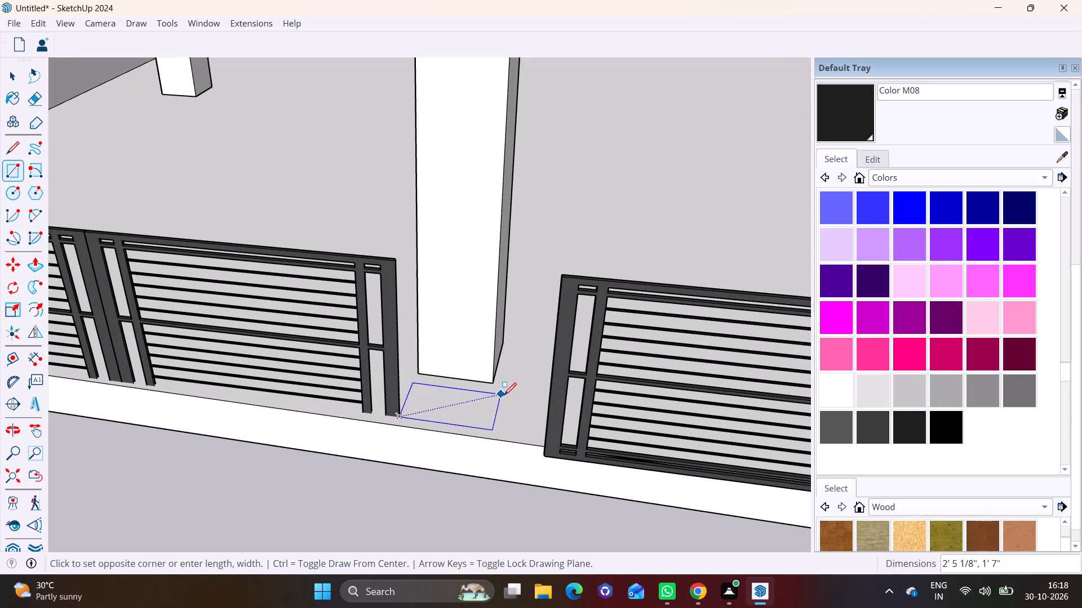
pyautogui.scroll(1, 504, 427)
pyautogui.moveTo(499, 426); pyautogui.dragTo(554, 437, button='middle')
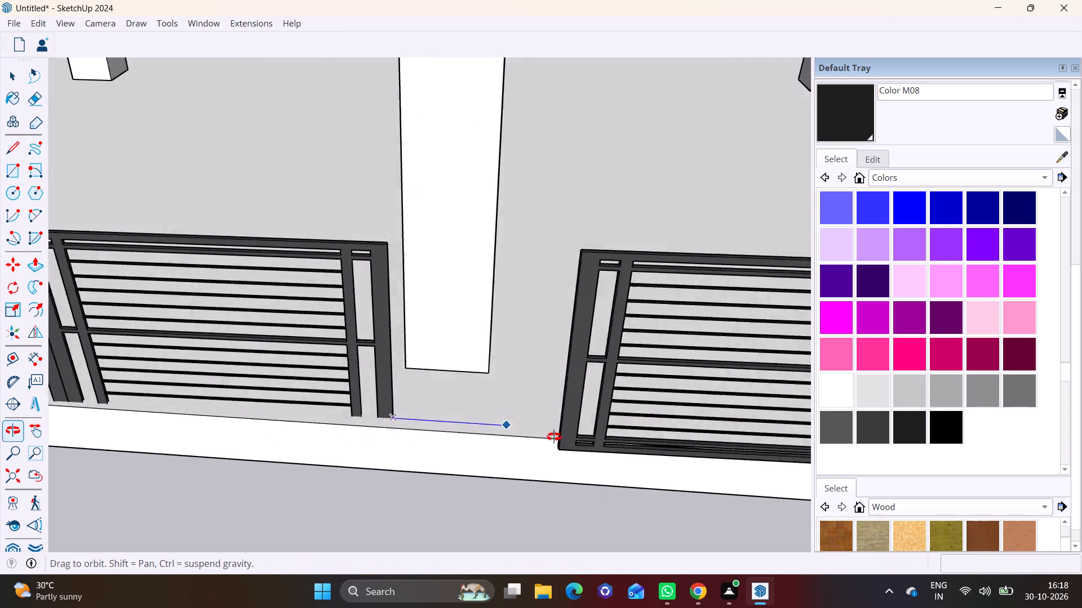
pyautogui.moveTo(554, 437); pyautogui.dragTo(631, 435, button='middle')
pyautogui.scroll(4, 600, 422)
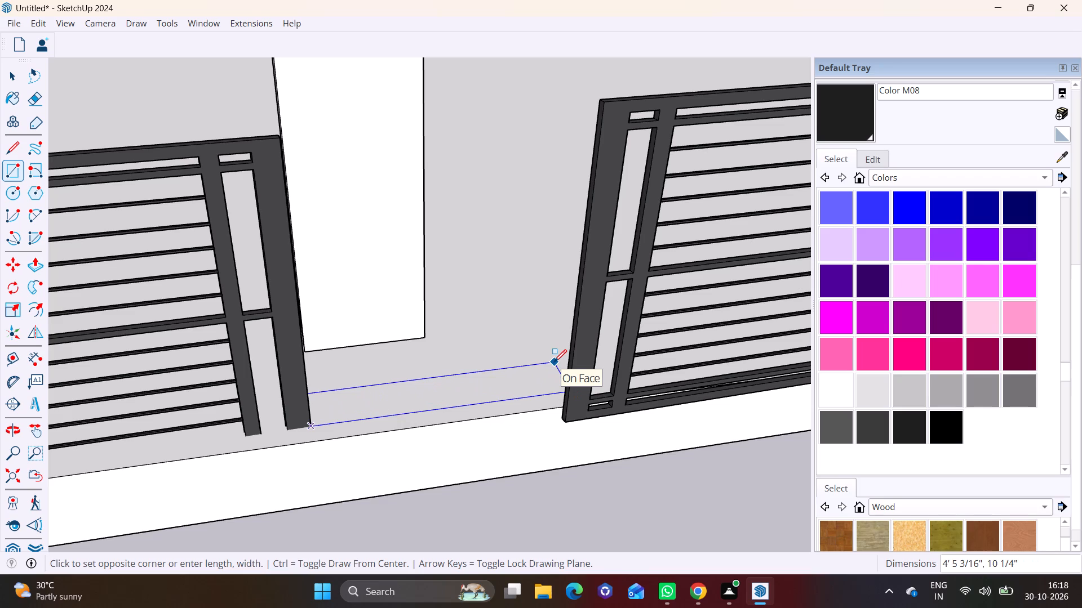
pyautogui.click(543, 365)
# Pull the rectangle between the gates up about 6' to form a wall pier.
pyautogui.press('space')
pyautogui.click(463, 391)
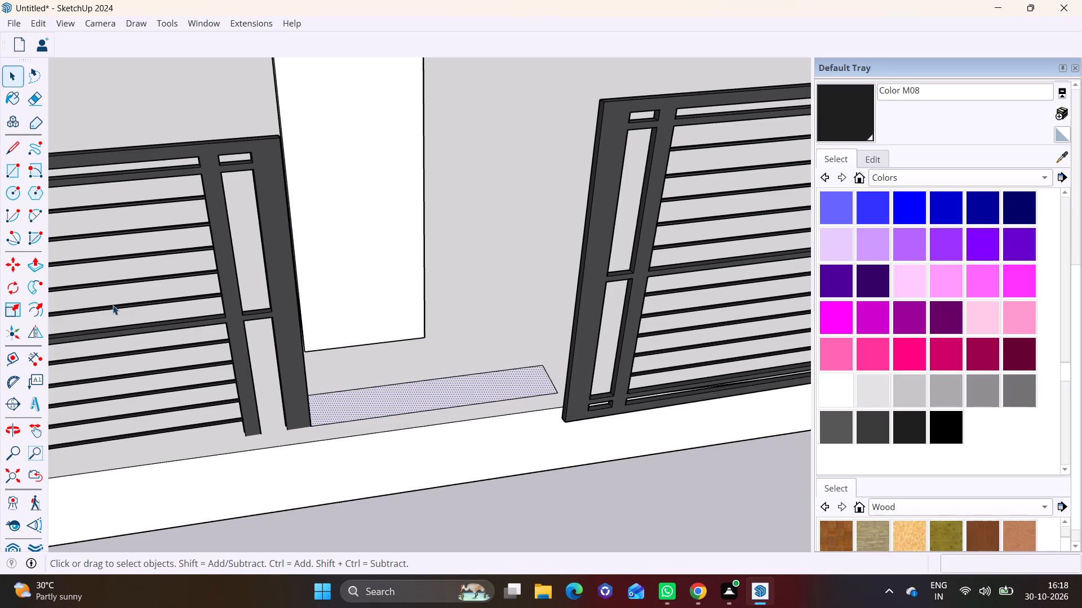
pyautogui.click(30, 258)
pyautogui.moveTo(372, 412); pyautogui.dragTo(373, 403)
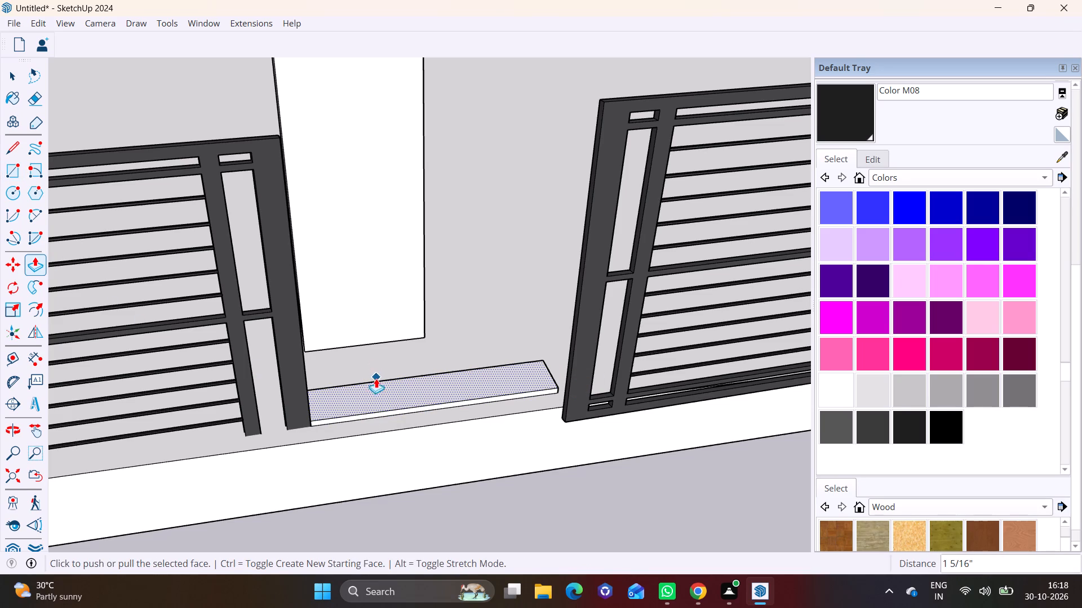
pyautogui.click(376, 395)
pyautogui.scroll(-8, 487, 153)
pyautogui.keyDown('shift'); pyautogui.moveTo(649, 117); pyautogui.dragTo(514, 147, button='middle'); pyautogui.keyUp('shift')
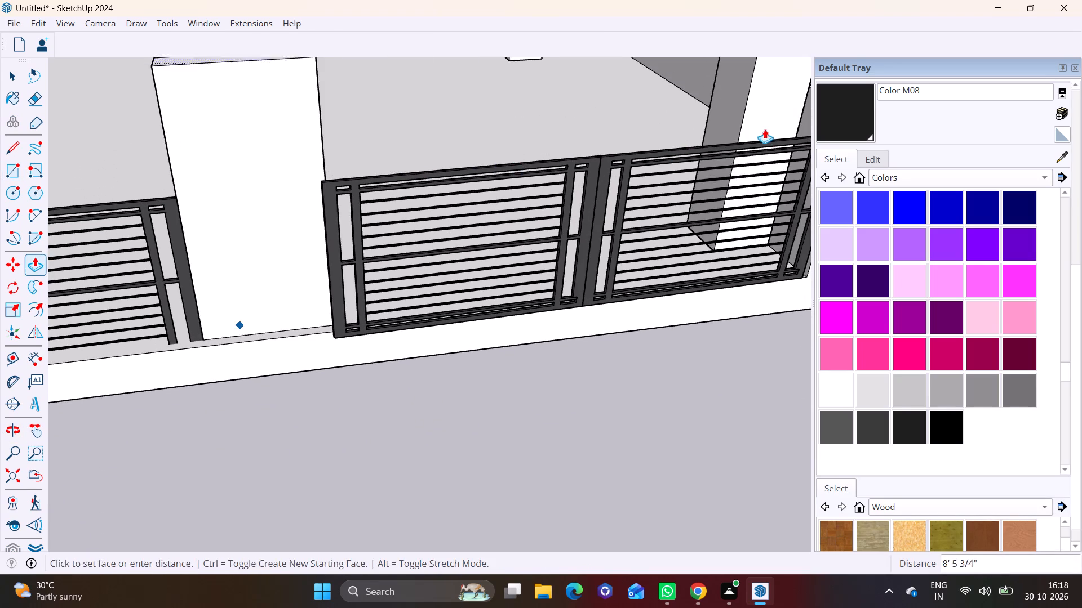
pyautogui.keyDown('shift'); pyautogui.moveTo(775, 129); pyautogui.dragTo(536, 174, button='middle'); pyautogui.keyUp('shift')
pyautogui.click(642, 157)
# Move the balcony-side front gate about 9" inward from the base slab's front edge.
pyautogui.scroll(-3, 449, 182)
pyautogui.keyDown('shift'); pyautogui.moveTo(323, 205); pyautogui.dragTo(331, 202, button='middle'); pyautogui.keyUp('shift')
pyautogui.keyDown('shift'); pyautogui.scroll(-1, 322, 205); pyautogui.keyUp('shift')
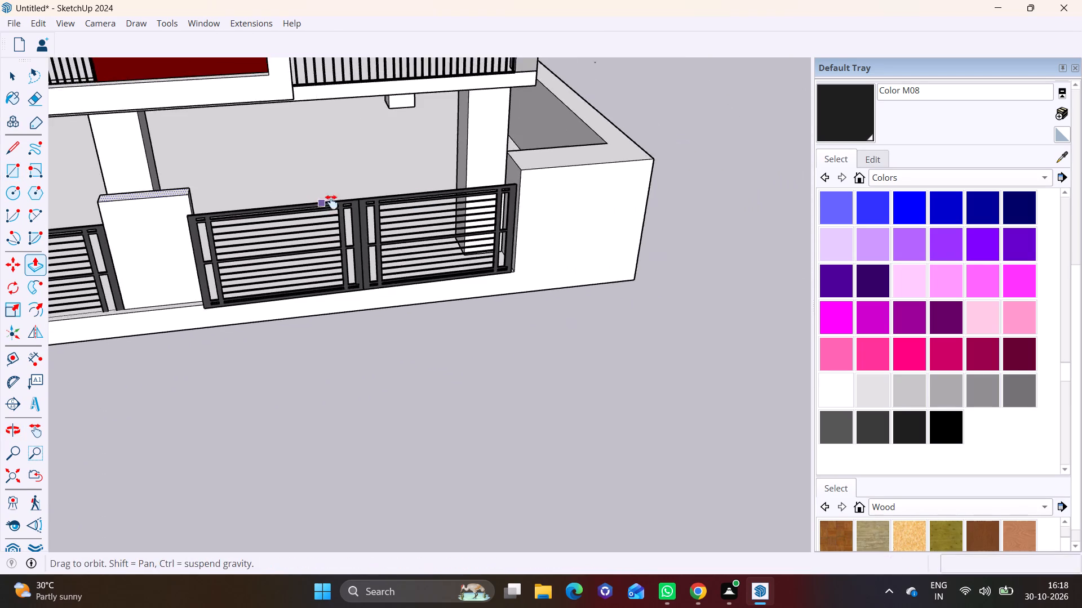
pyautogui.keyDown('shift'); pyautogui.moveTo(331, 202); pyautogui.dragTo(459, 199, button='middle'); pyautogui.keyUp('shift')
pyautogui.moveTo(423, 257); pyautogui.dragTo(411, 156, button='middle')
pyautogui.scroll(3, 408, 168)
pyautogui.scroll(-4, 433, 248)
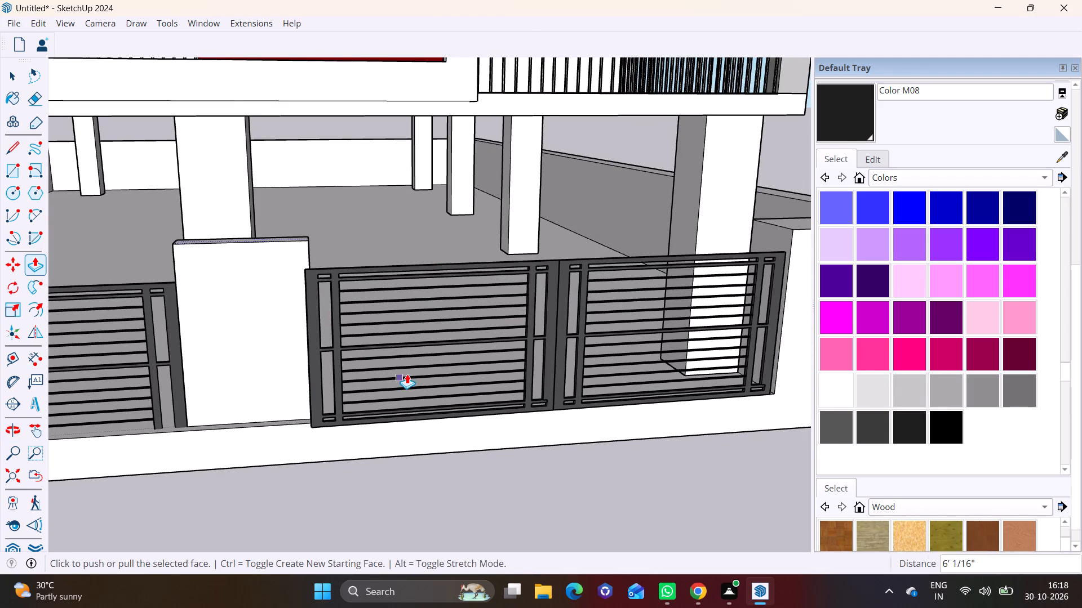
pyautogui.keyDown('shift'); pyautogui.moveTo(394, 370); pyautogui.dragTo(344, 324, button='middle'); pyautogui.keyUp('shift')
pyautogui.scroll(3, 337, 337)
pyautogui.press('space')
pyautogui.click(294, 357)
pyautogui.click(294, 378)
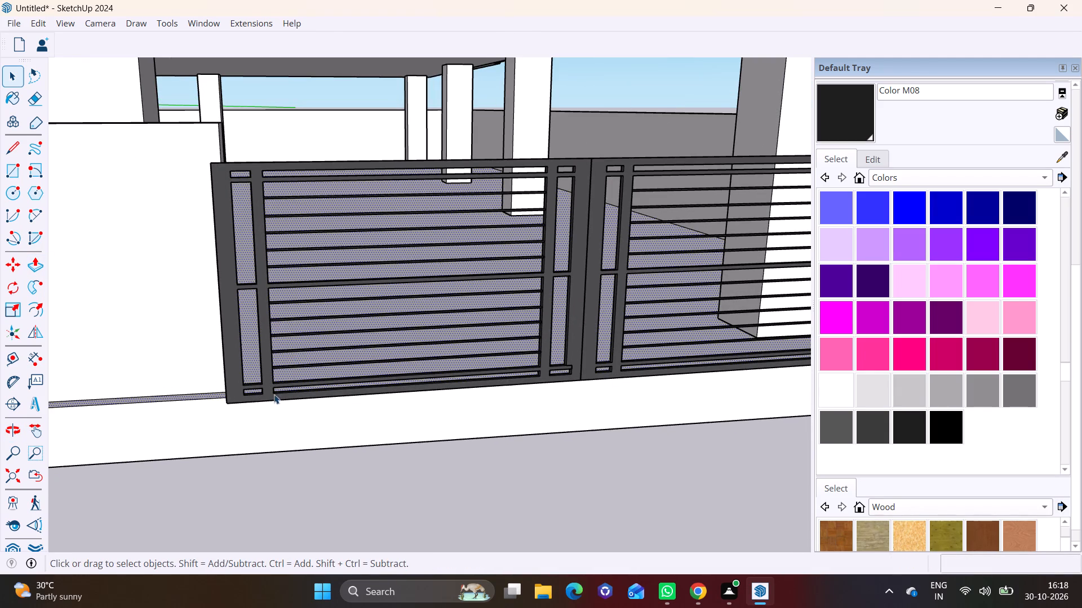
pyautogui.click(267, 391)
pyautogui.press('m')
pyautogui.click(232, 400)
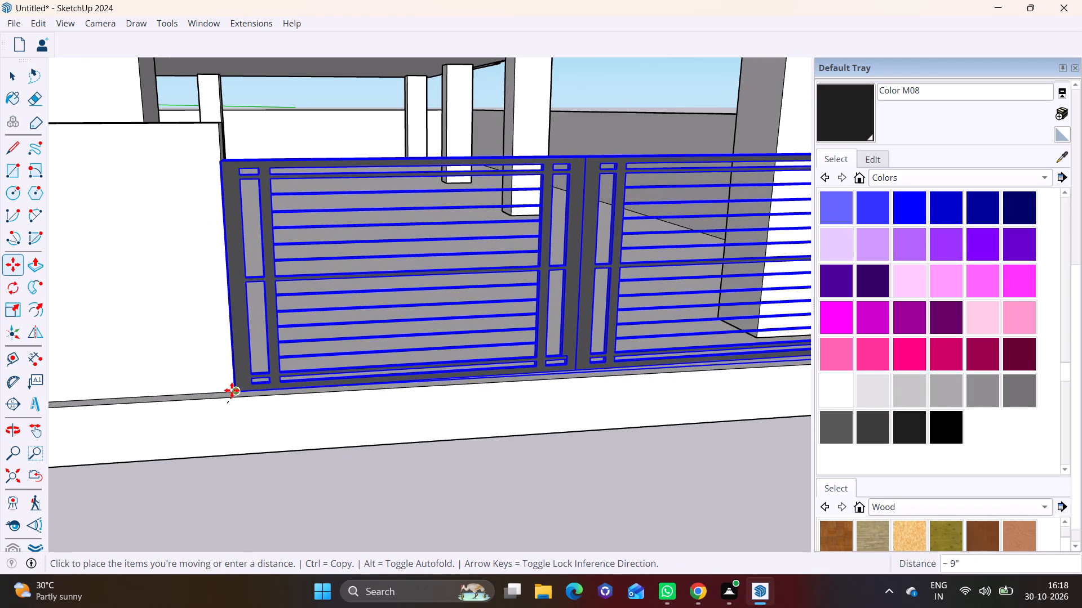
pyautogui.click(232, 390)
pyautogui.press('space')
pyautogui.moveTo(267, 464); pyautogui.dragTo(275, 461)
# Examine the whole building with its gates and boundary walls from the front and the balcony side.
pyautogui.scroll(-7, 316, 411)
pyautogui.moveTo(452, 390); pyautogui.dragTo(520, 372, button='middle')
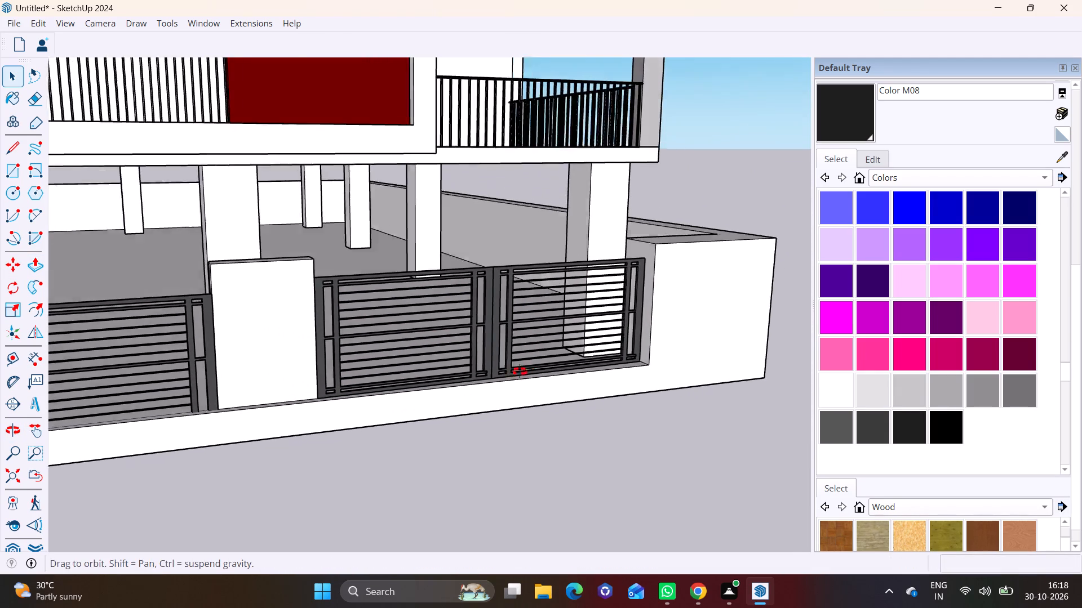
pyautogui.moveTo(520, 372); pyautogui.dragTo(530, 369, button='middle')
pyautogui.scroll(-9, 471, 382)
pyautogui.moveTo(477, 391); pyautogui.dragTo(323, 384, button='middle')
pyautogui.scroll(-3, 323, 365)
pyautogui.keyDown('shift'); pyautogui.moveTo(386, 371); pyautogui.dragTo(387, 372, button='middle'); pyautogui.keyUp('shift')
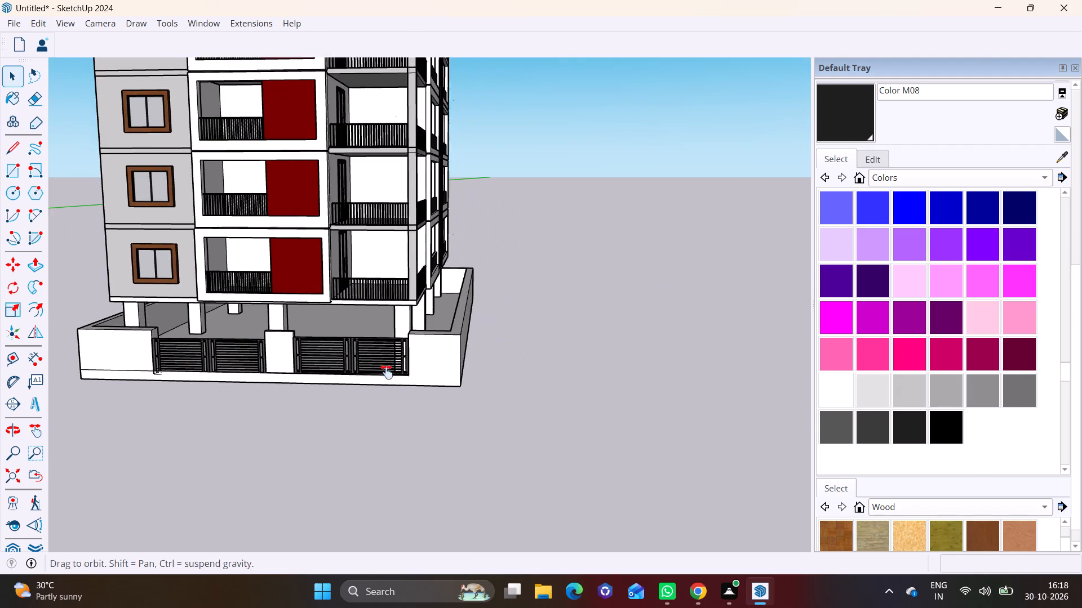
pyautogui.keyDown('shift'); pyautogui.moveTo(387, 372); pyautogui.dragTo(357, 463, button='middle'); pyautogui.keyUp('shift')
pyautogui.scroll(-2, 331, 383)
pyautogui.keyDown('shift'); pyautogui.moveTo(357, 388); pyautogui.dragTo(376, 430, button='middle'); pyautogui.keyUp('shift')
pyautogui.moveTo(403, 418); pyautogui.dragTo(335, 437, button='middle')
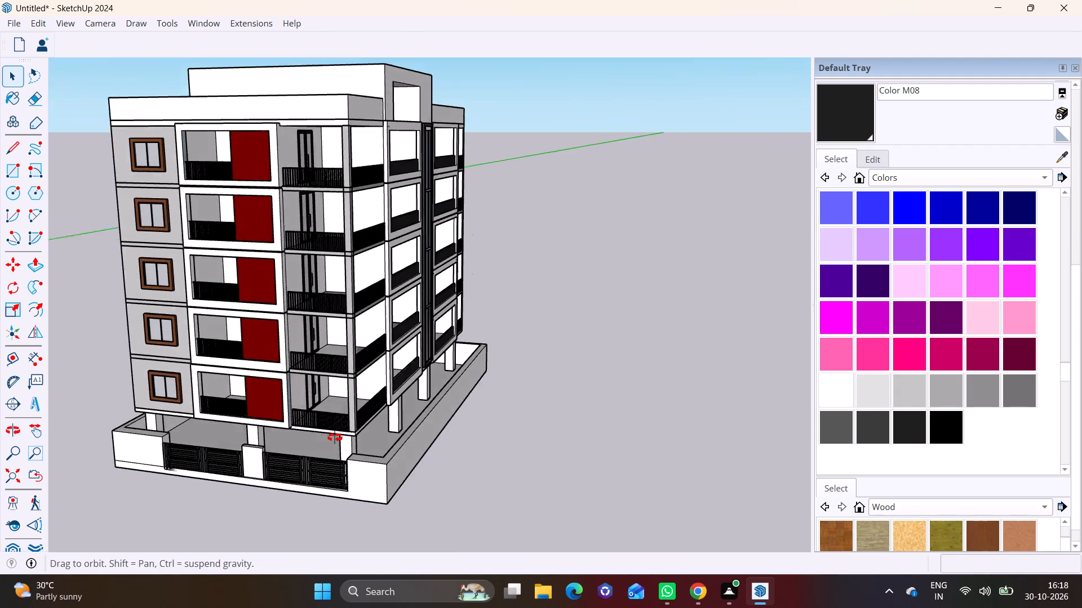
pyautogui.moveTo(335, 437); pyautogui.dragTo(326, 440, button='middle')
pyautogui.scroll(-3, 342, 365)
pyautogui.keyDown('shift'); pyautogui.moveTo(342, 365); pyautogui.dragTo(353, 387, button='middle'); pyautogui.keyUp('shift')
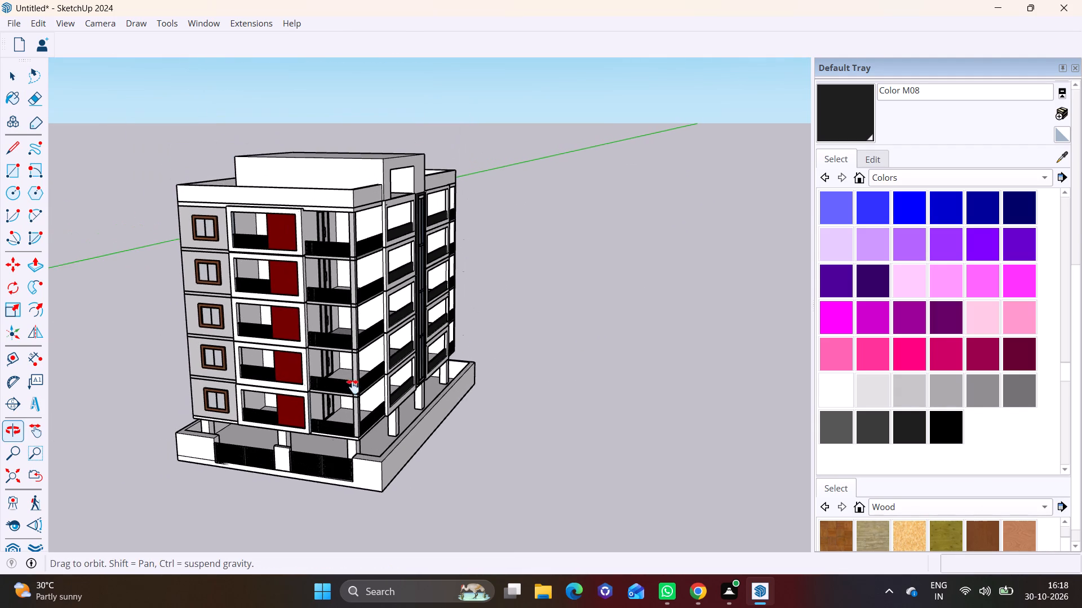
pyautogui.keyDown('shift'); pyautogui.moveTo(353, 387); pyautogui.dragTo(353, 388, button='middle'); pyautogui.keyUp('shift')
pyautogui.moveTo(383, 347); pyautogui.dragTo(298, 302, button='middle')
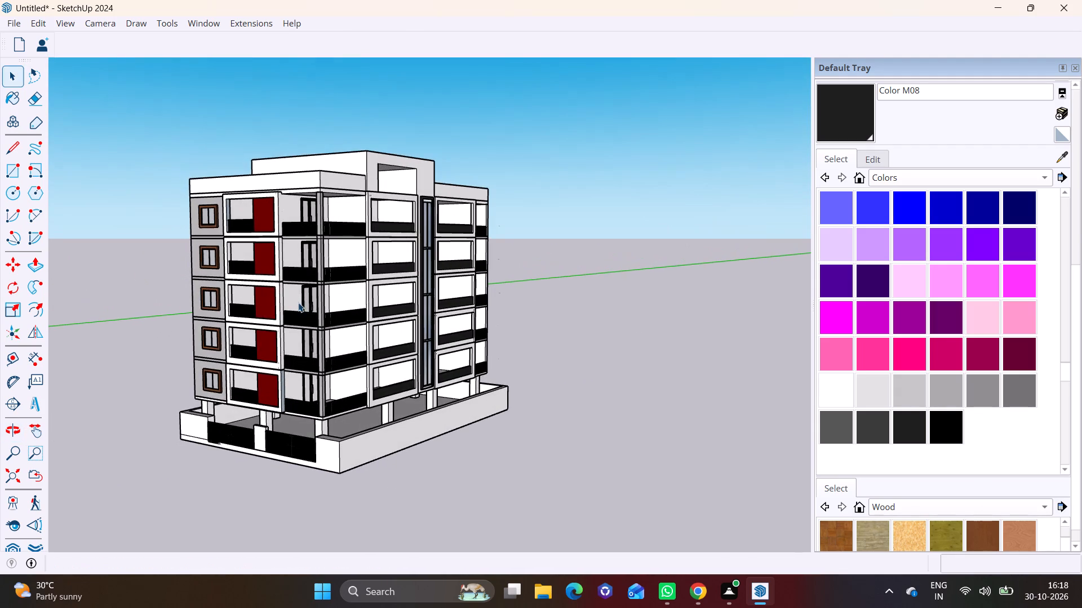
pyautogui.keyDown('shift'); pyautogui.moveTo(298, 302); pyautogui.dragTo(378, 330, button='middle'); pyautogui.keyUp('shift')
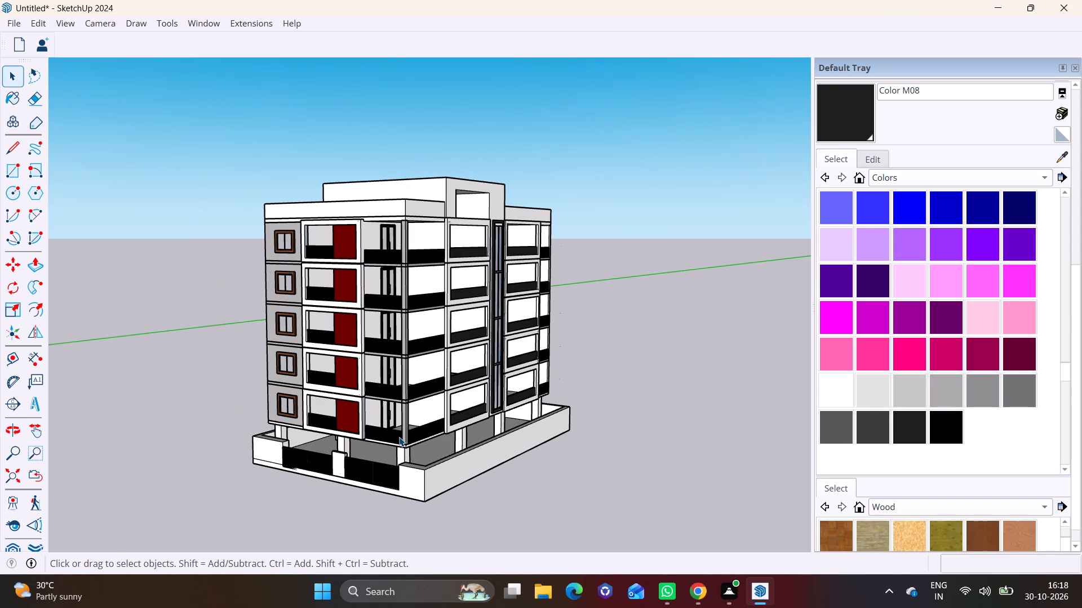
# Save the model to the Desktop as ll.
pyautogui.hotkey('ctrl', 's')
pyautogui.press('BackSpace')
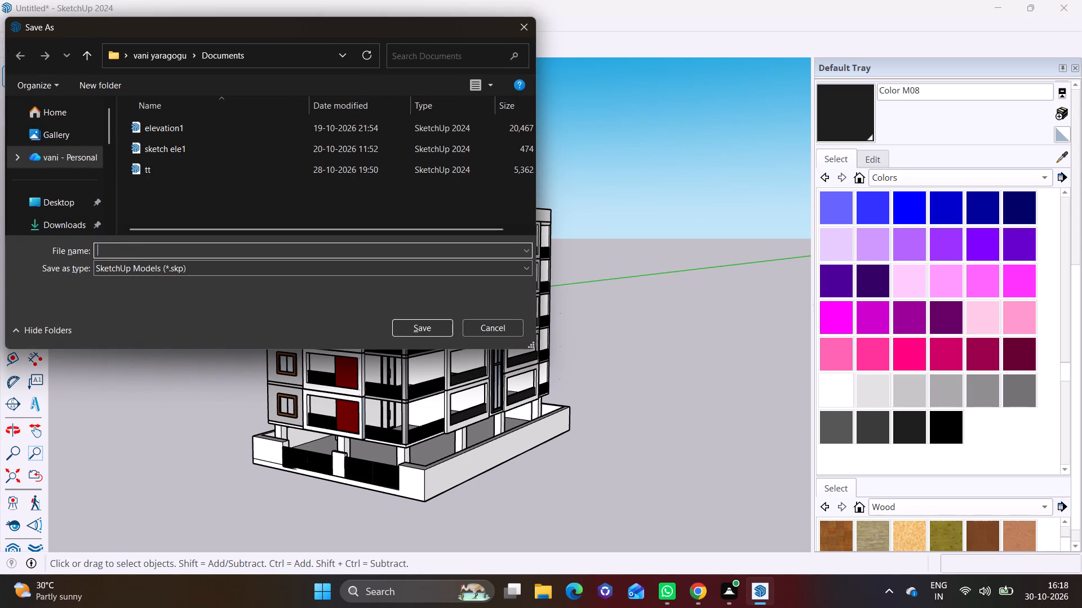
pyautogui.write('ll')
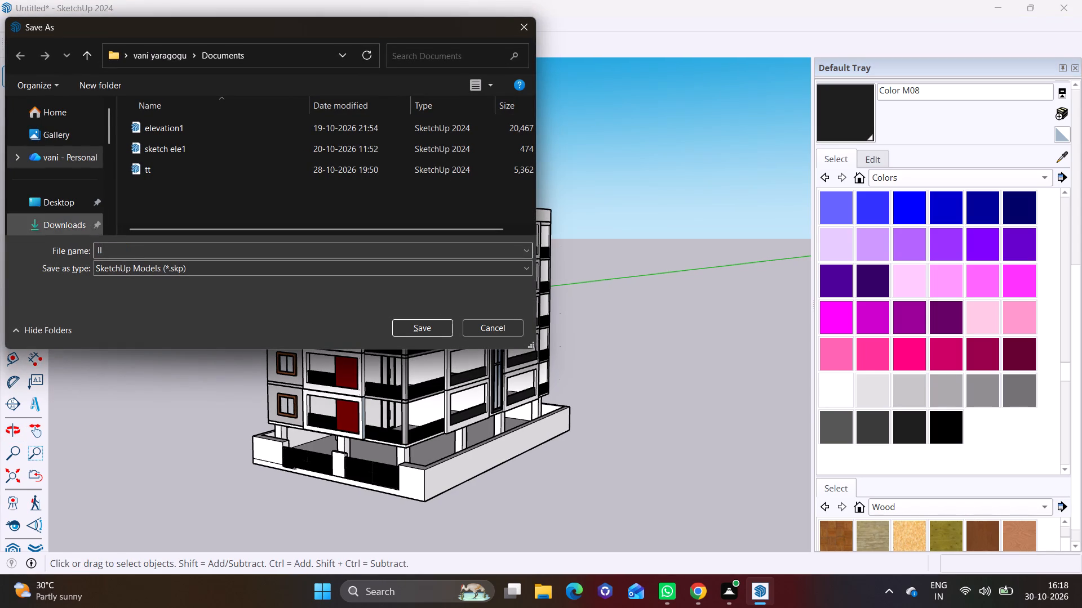
pyautogui.click(56, 206)
pyautogui.click(407, 324)
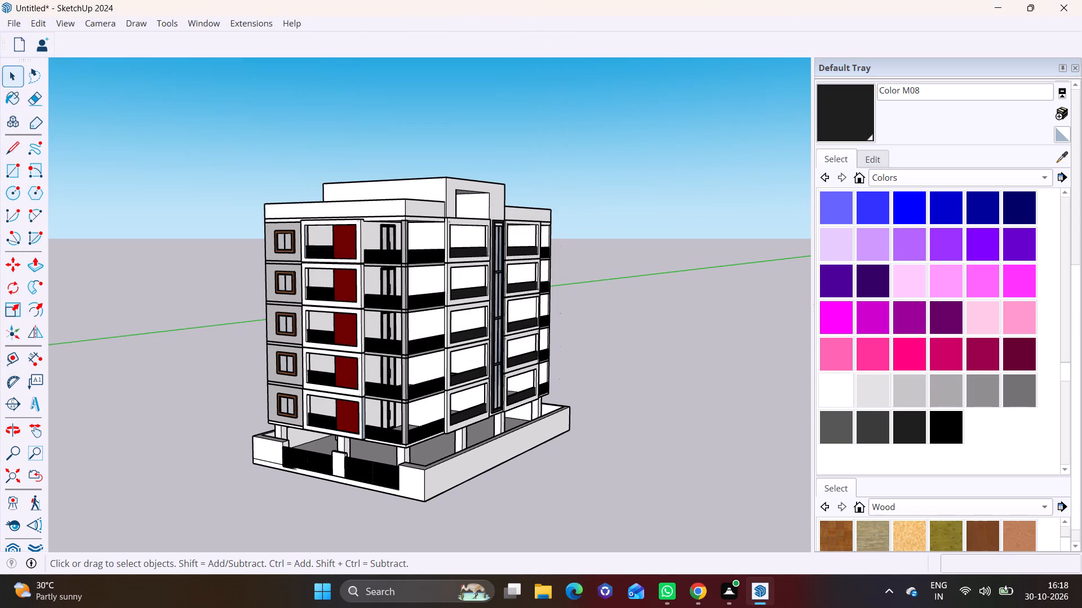
# Print one copy of the current view with Microsoft Print to PDF, saved to the Desktop as ll1.
pyautogui.hotkey('ctrl', 'p')
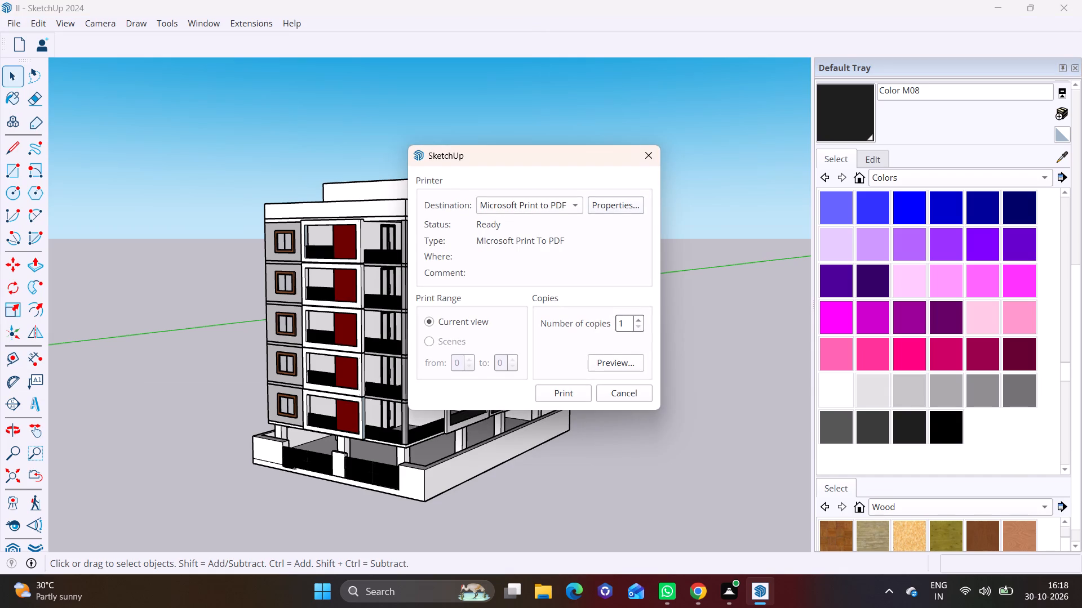
pyautogui.click(577, 391)
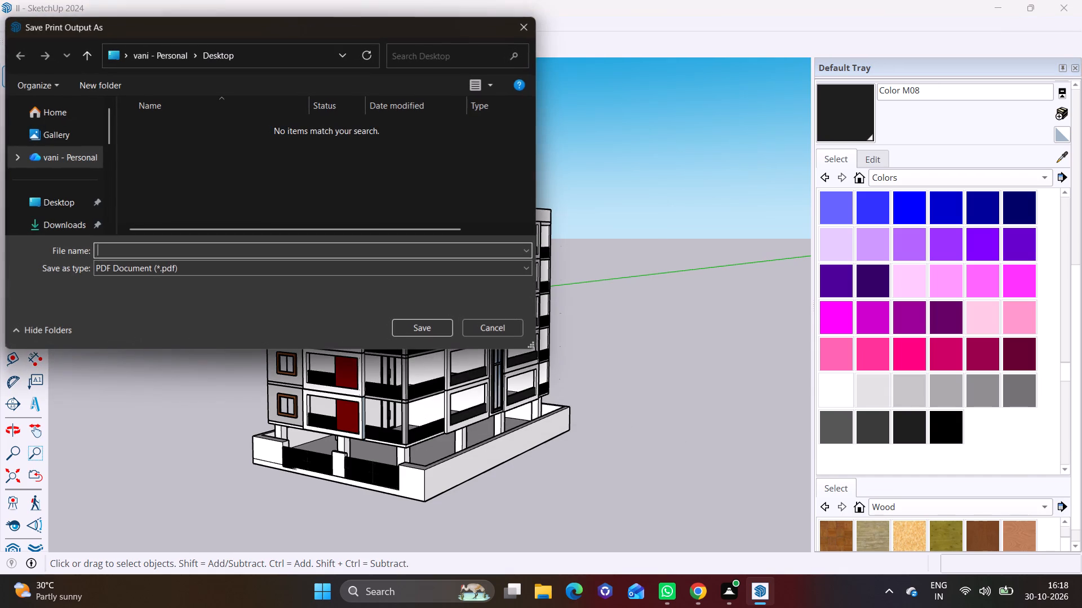
pyautogui.click(57, 198)
pyautogui.click(130, 254)
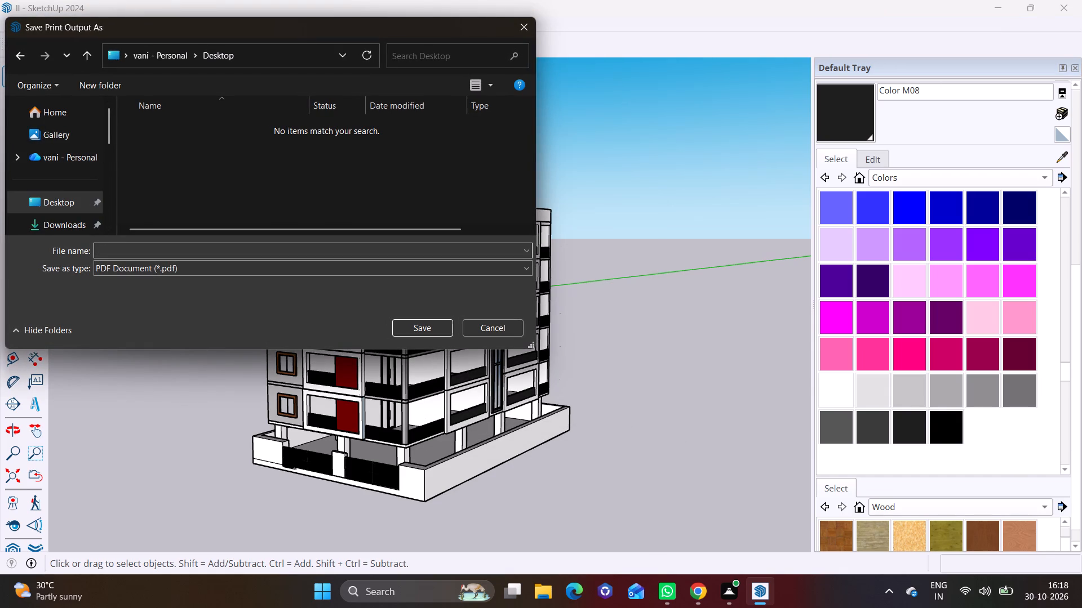
pyautogui.write('ll1')
pyautogui.click(425, 328)
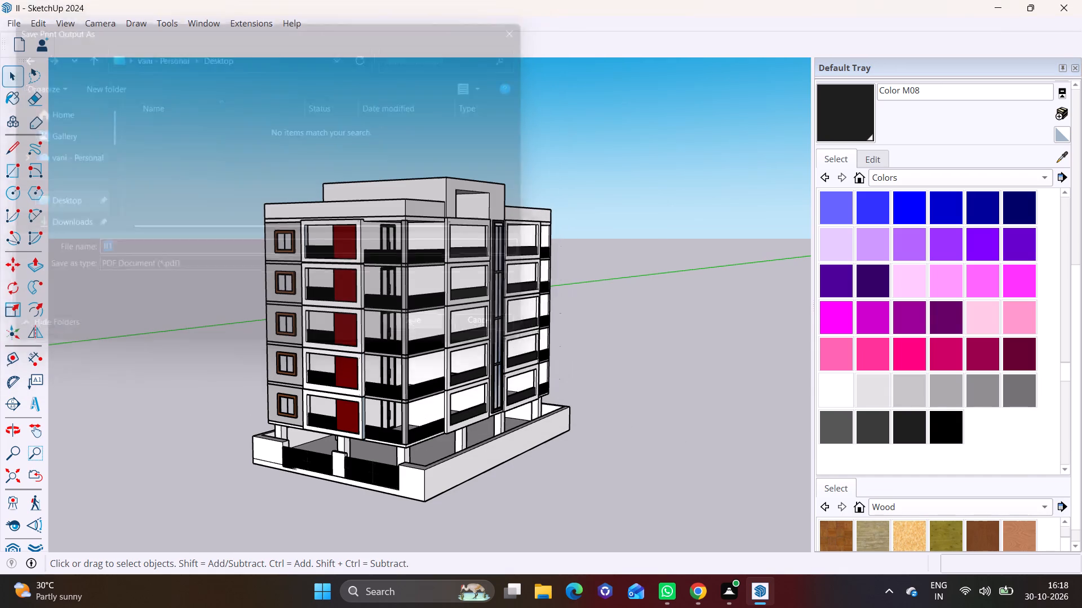